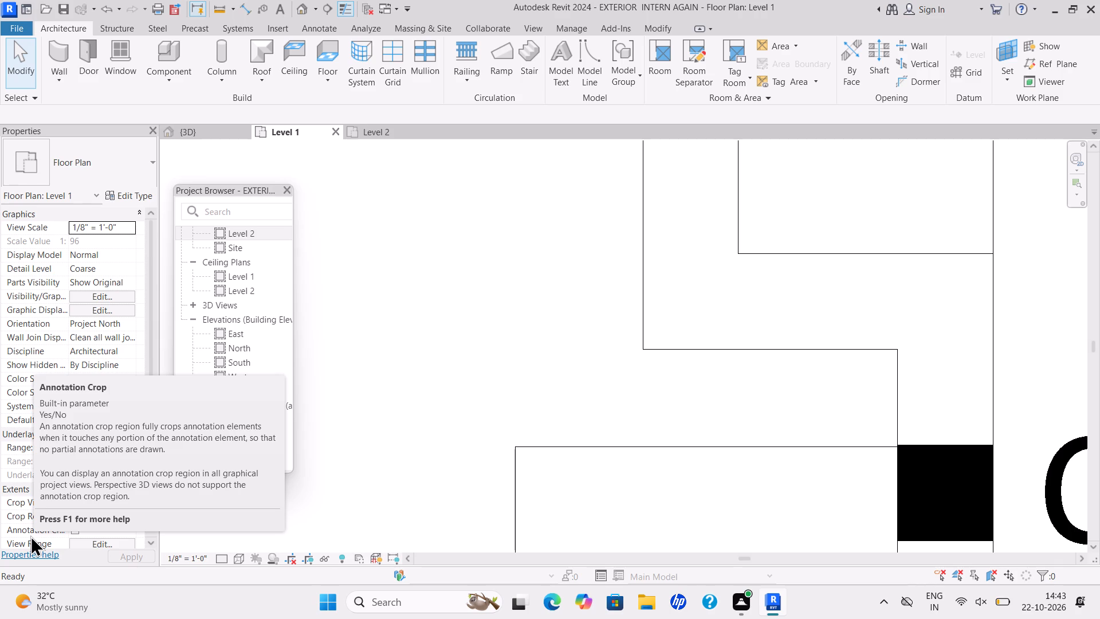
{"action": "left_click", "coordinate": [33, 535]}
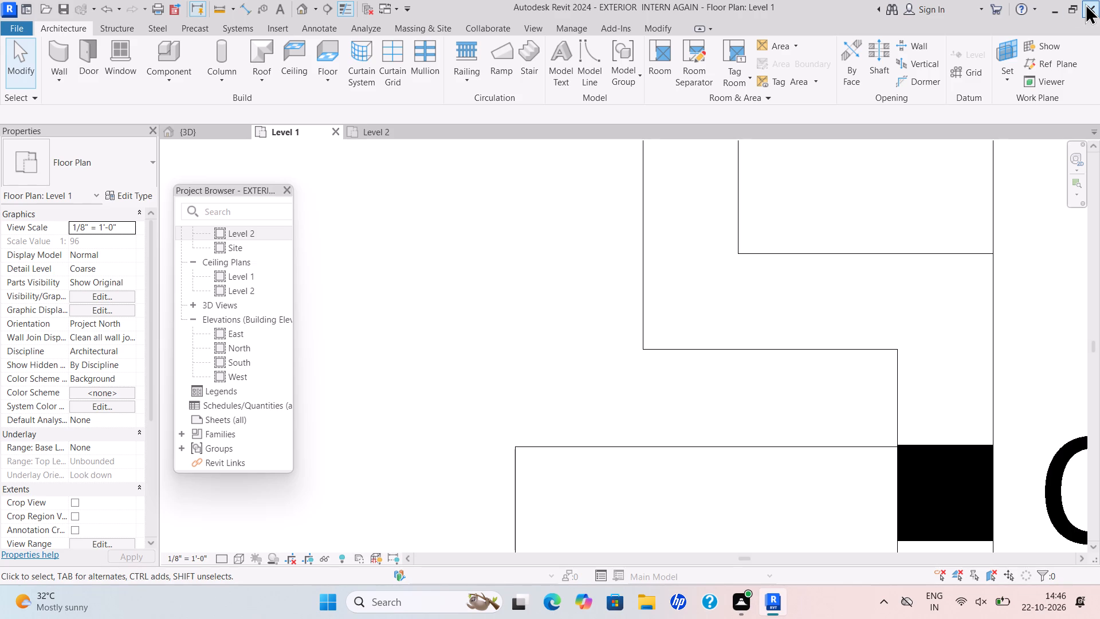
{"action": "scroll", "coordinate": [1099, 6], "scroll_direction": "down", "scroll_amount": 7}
Examine the first-floor model and its slab up close in the 3D view, and return to the Level 1 plan.
{"action": "left_click", "coordinate": [211, 134]}
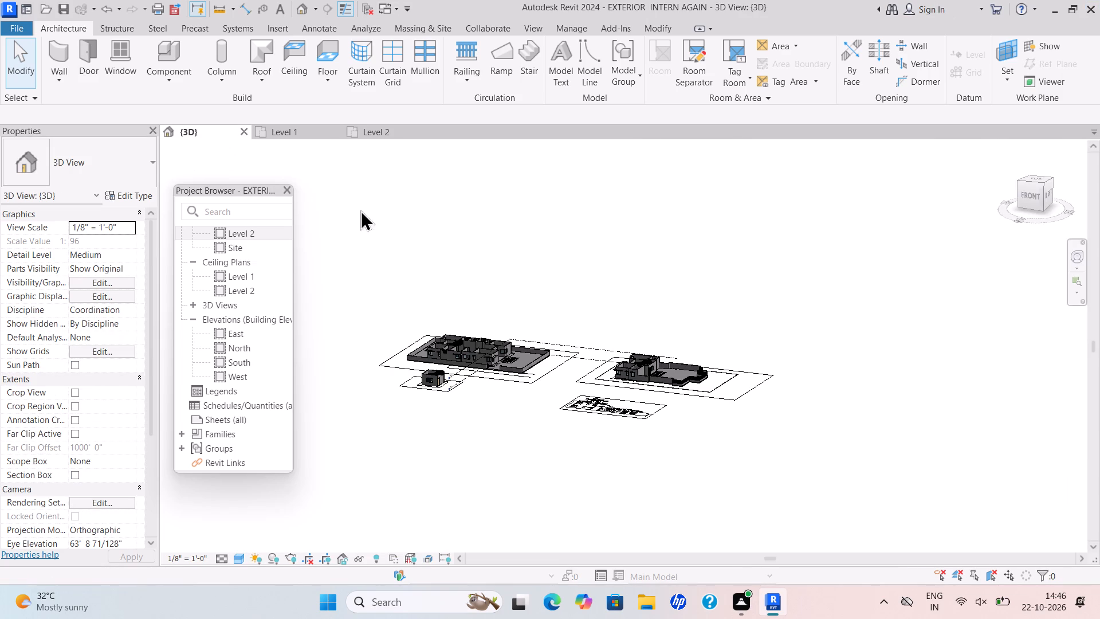
{"action": "scroll", "coordinate": [647, 346], "scroll_direction": "up", "scroll_amount": 5}
{"action": "scroll", "coordinate": [688, 403], "scroll_direction": "up", "scroll_amount": 4}
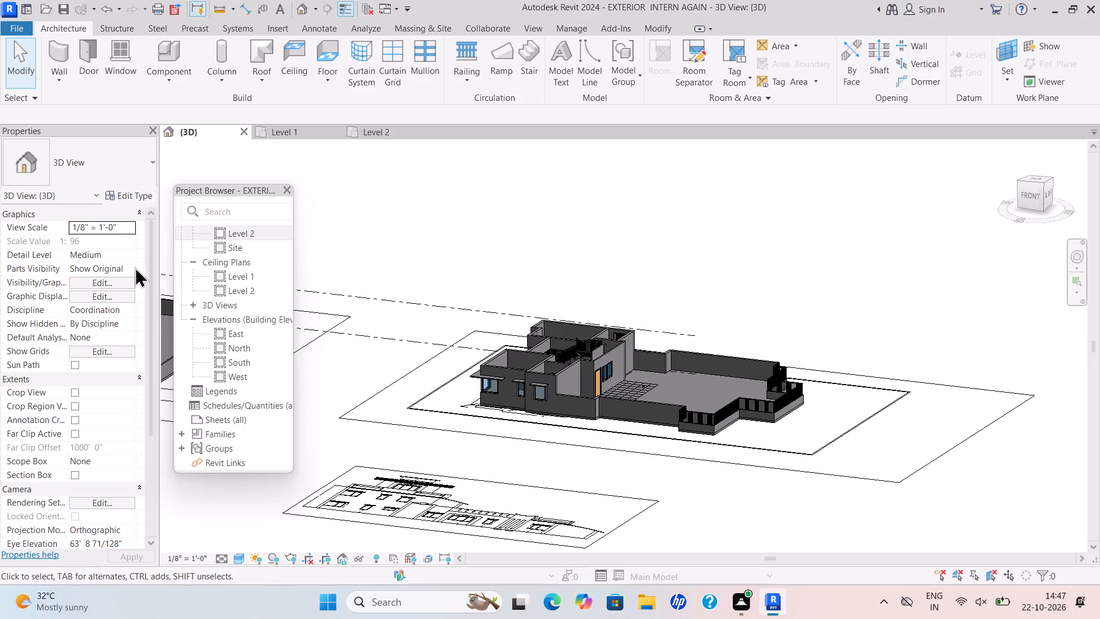
{"action": "left_click_drag", "start_coordinate": [287, 130], "coordinate": [290, 137]}
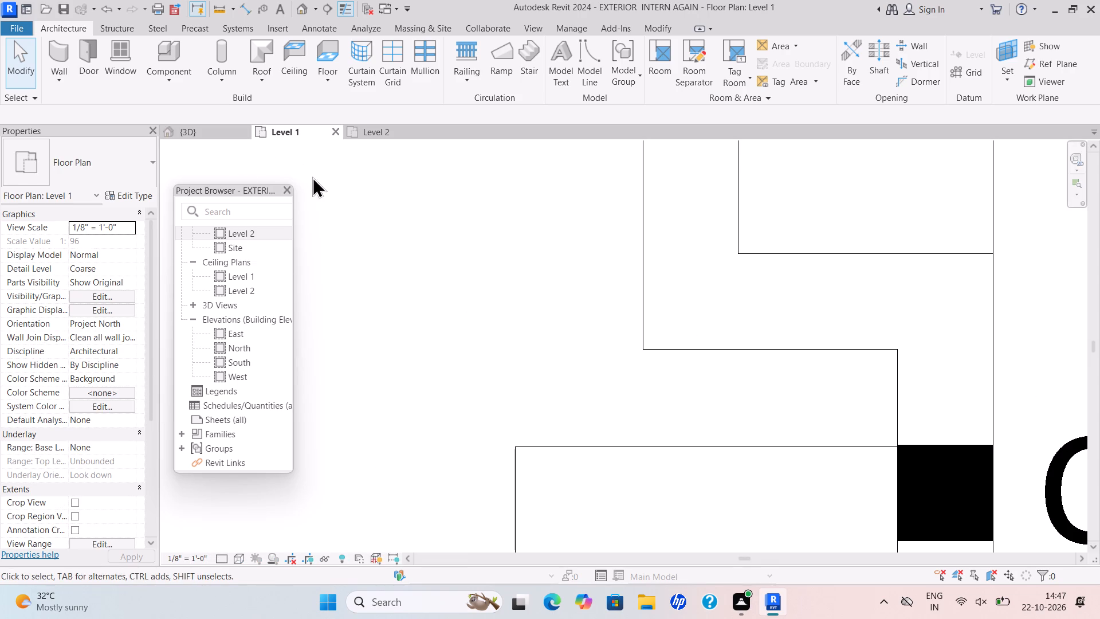
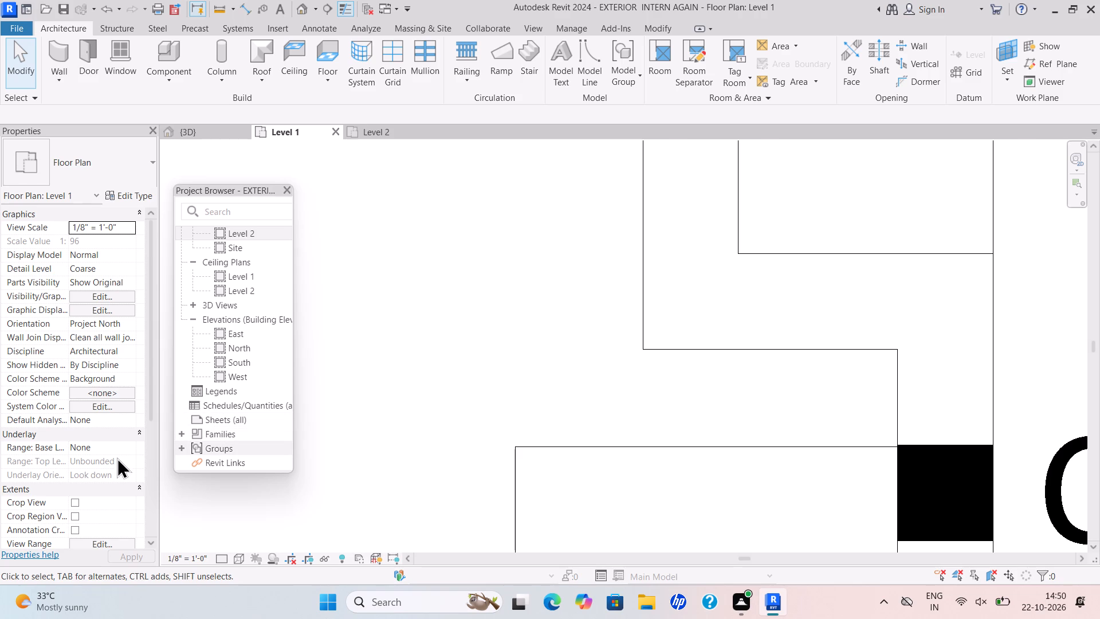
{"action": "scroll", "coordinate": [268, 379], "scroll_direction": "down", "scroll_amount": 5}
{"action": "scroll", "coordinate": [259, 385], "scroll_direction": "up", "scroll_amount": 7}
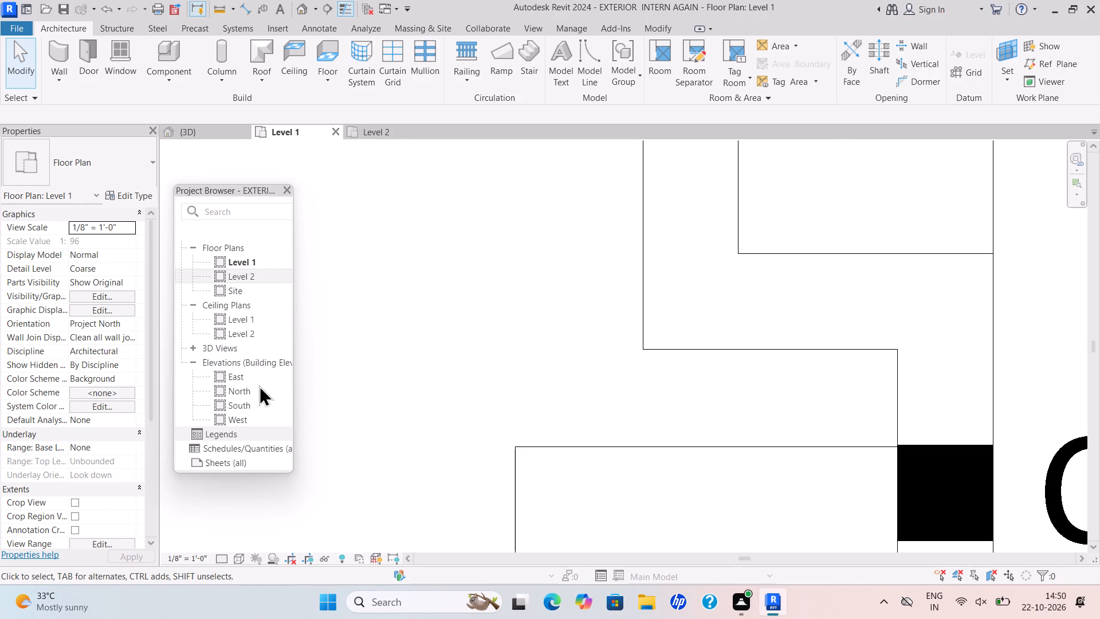
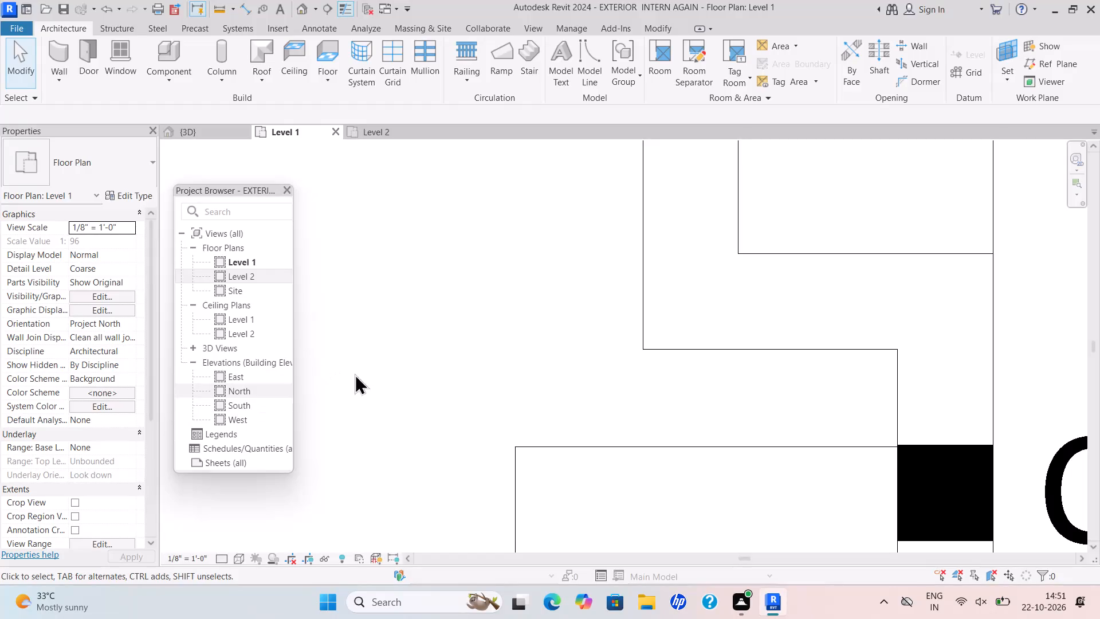
Examine the Level 1 floor plan around the staircase, between the upper bedroom and the two verandhas.
{"action": "scroll", "coordinate": [437, 348], "scroll_direction": "down", "scroll_amount": 5}
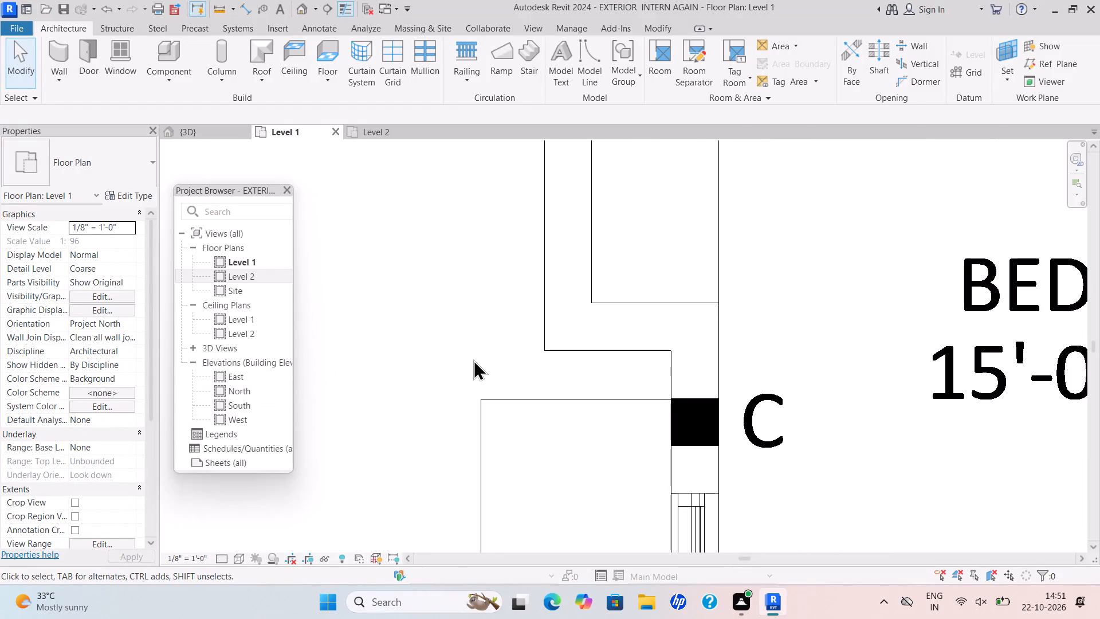
{"action": "scroll", "coordinate": [635, 366], "scroll_direction": "down", "scroll_amount": 3}
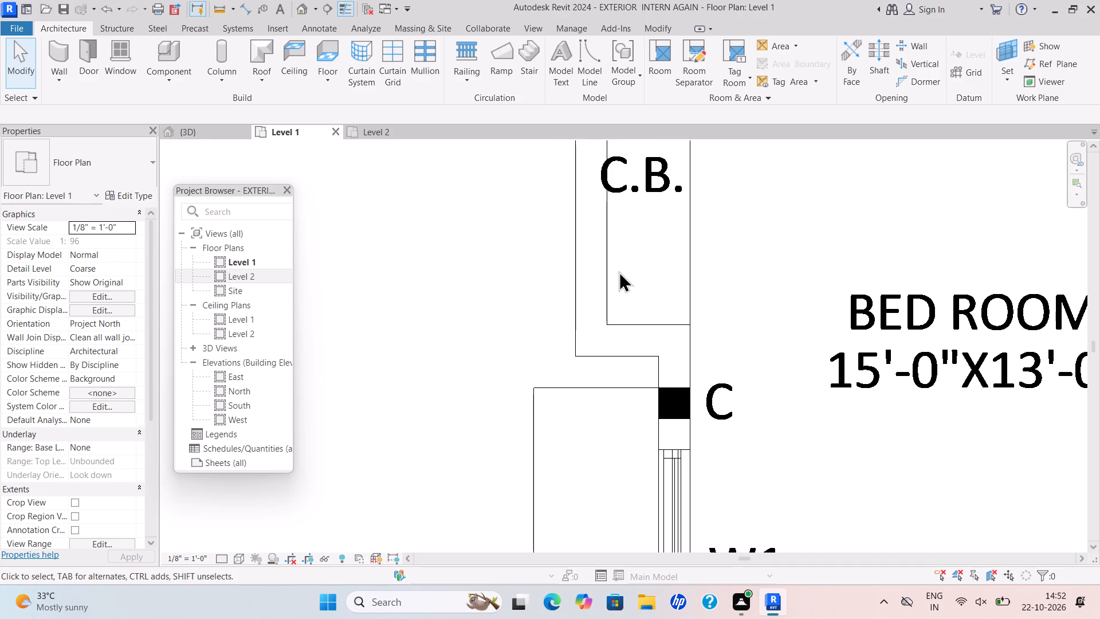
{"action": "scroll", "coordinate": [613, 298], "scroll_direction": "down", "scroll_amount": 12}
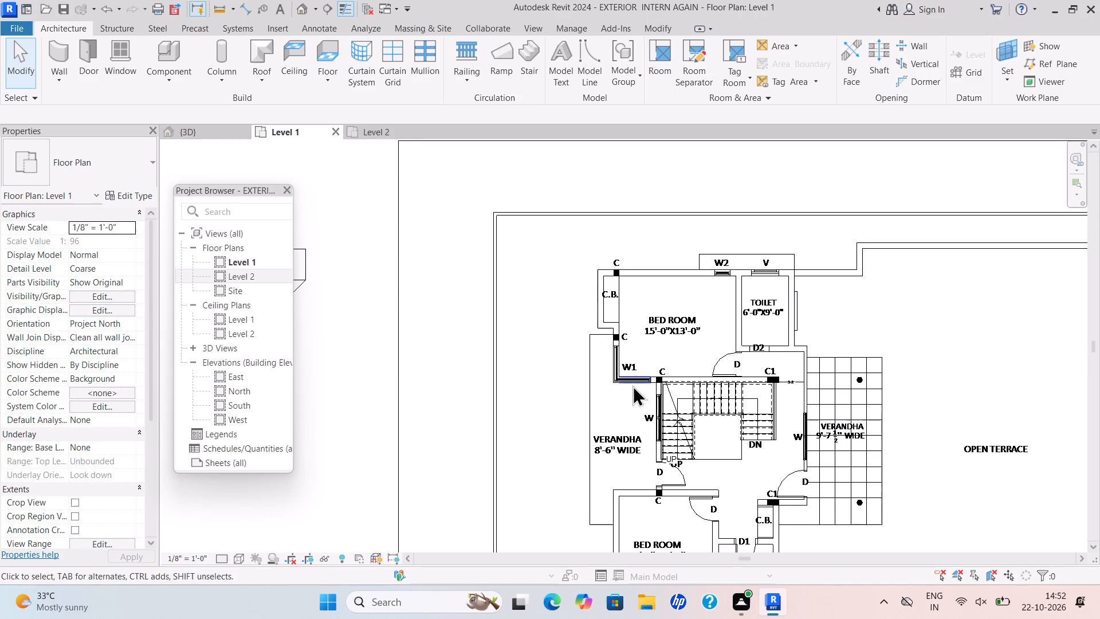
{"action": "scroll", "coordinate": [683, 402], "scroll_direction": "up", "scroll_amount": 6}
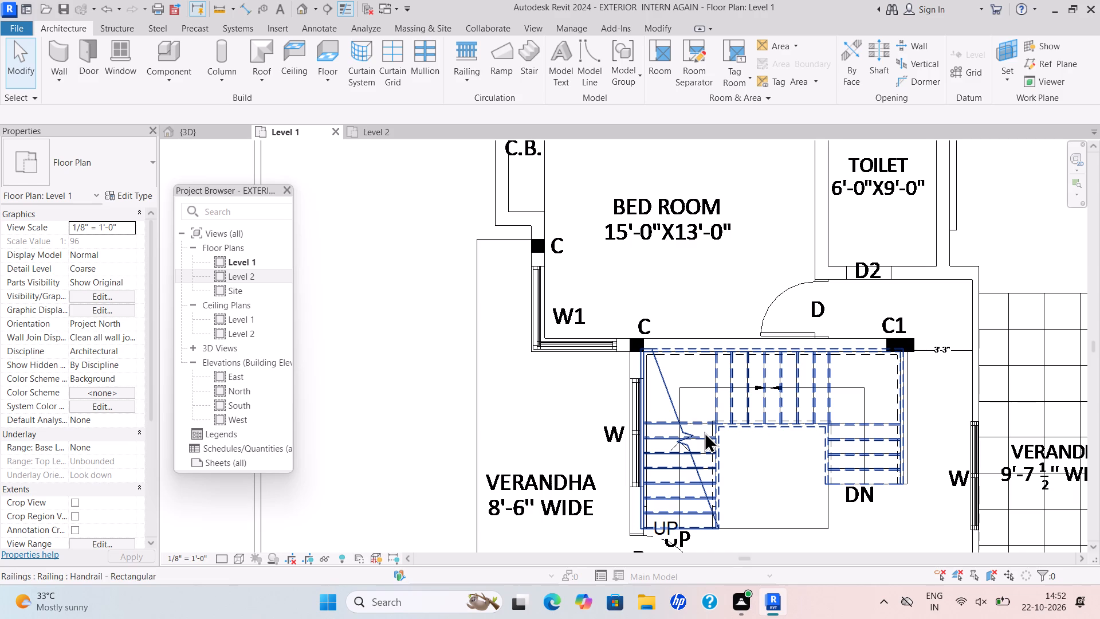
{"action": "scroll", "coordinate": [744, 421], "scroll_direction": "up", "scroll_amount": 1}
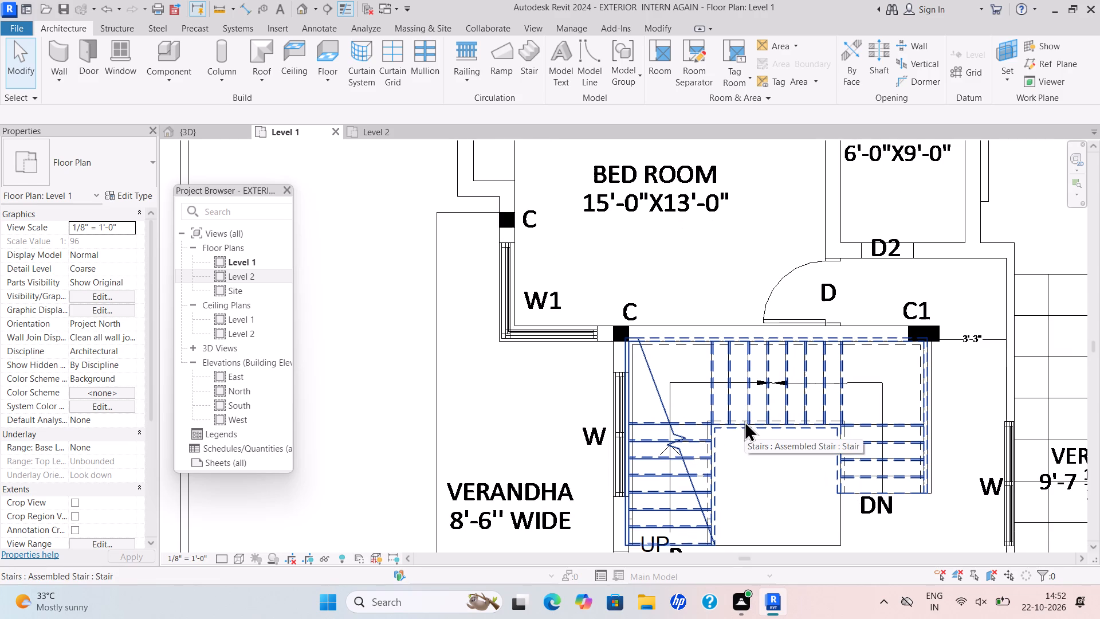
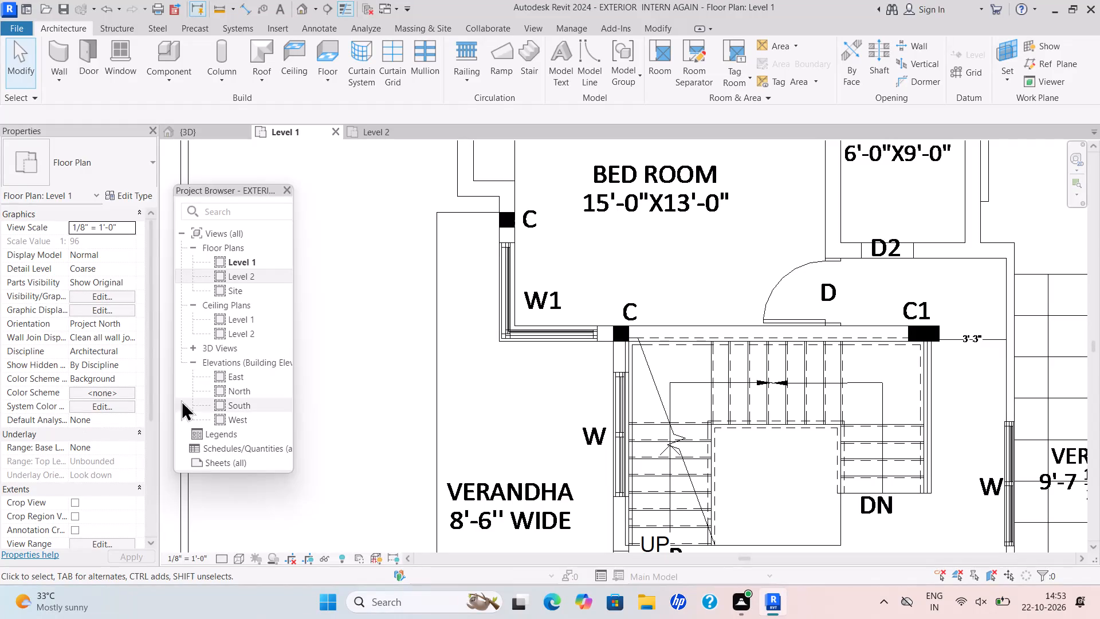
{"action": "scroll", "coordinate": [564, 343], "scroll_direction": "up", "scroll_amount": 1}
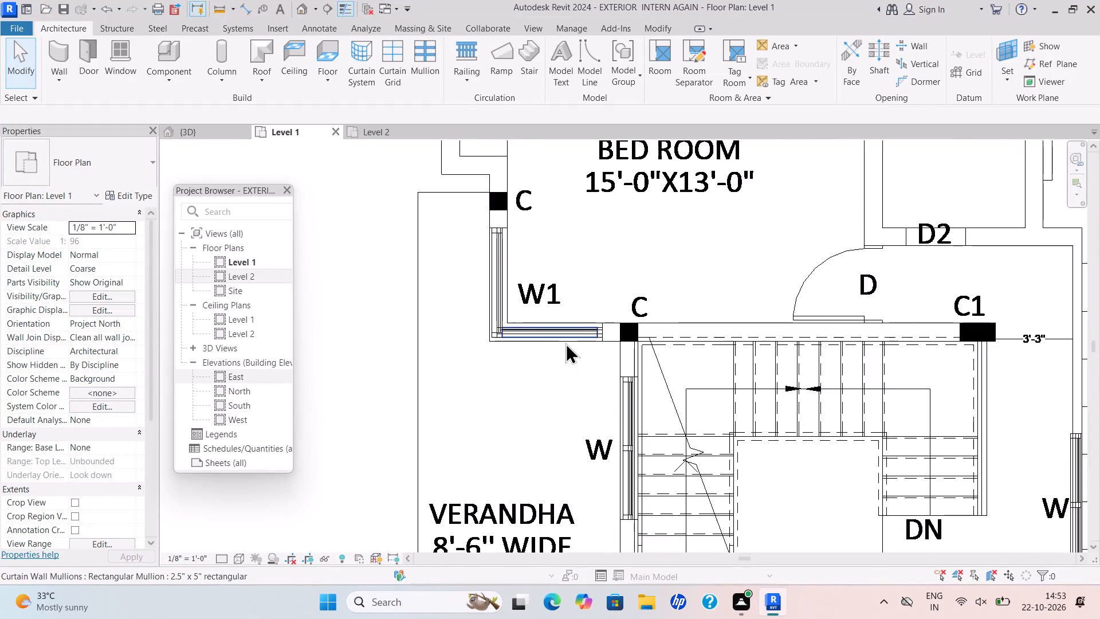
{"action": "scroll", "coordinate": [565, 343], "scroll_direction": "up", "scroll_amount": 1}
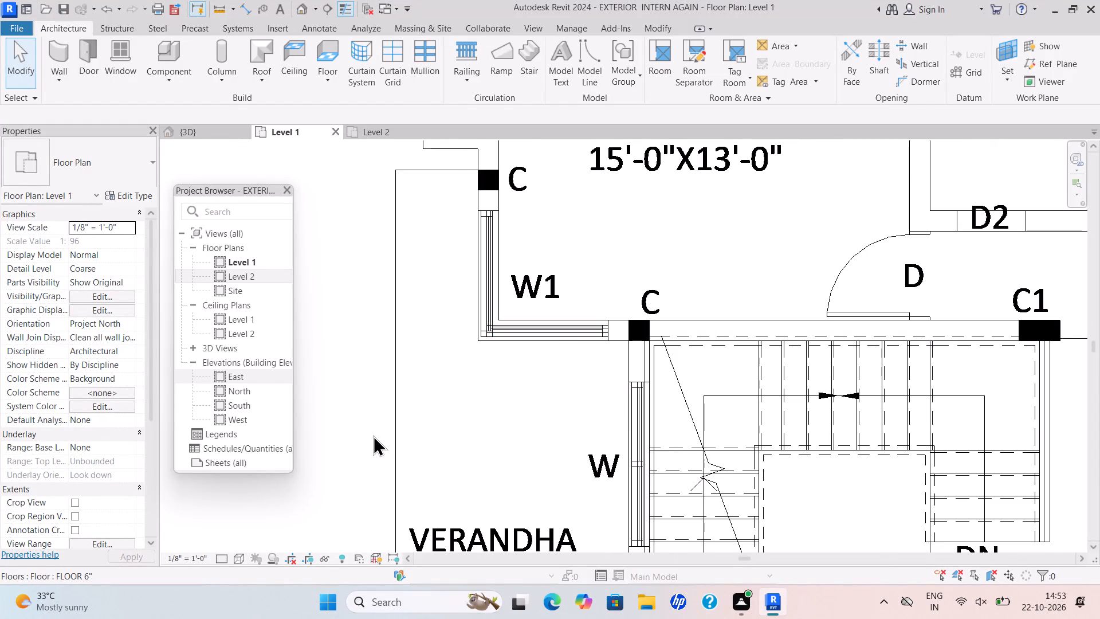
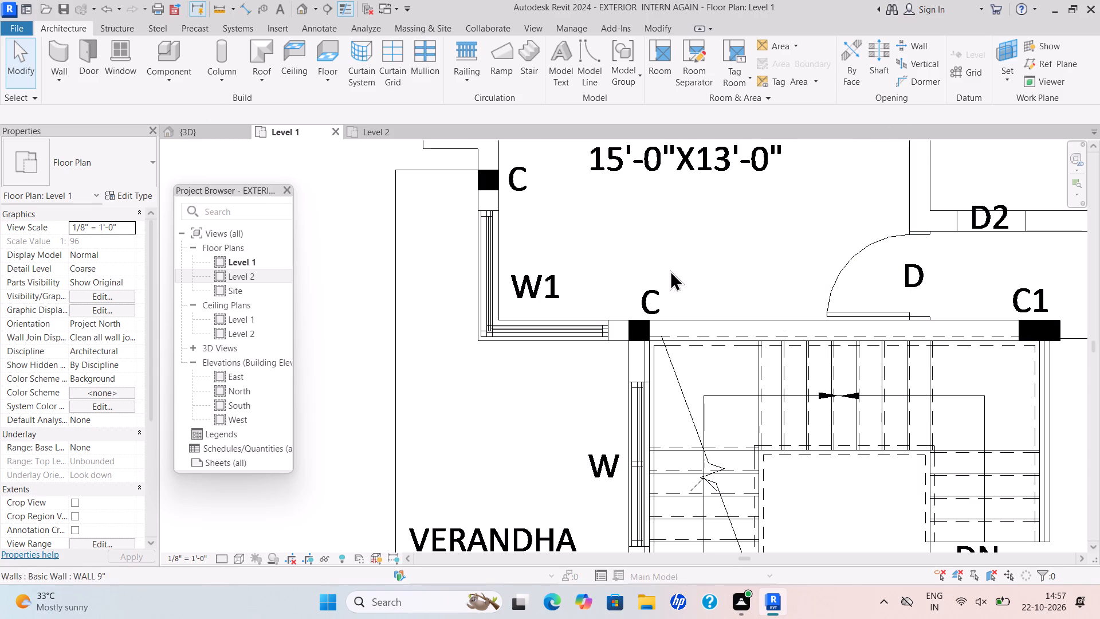
Examine the walls and staircase of the house in the 3D view and the imported drawings in the Level 2 floor plan.
{"action": "left_click", "coordinate": [206, 134]}
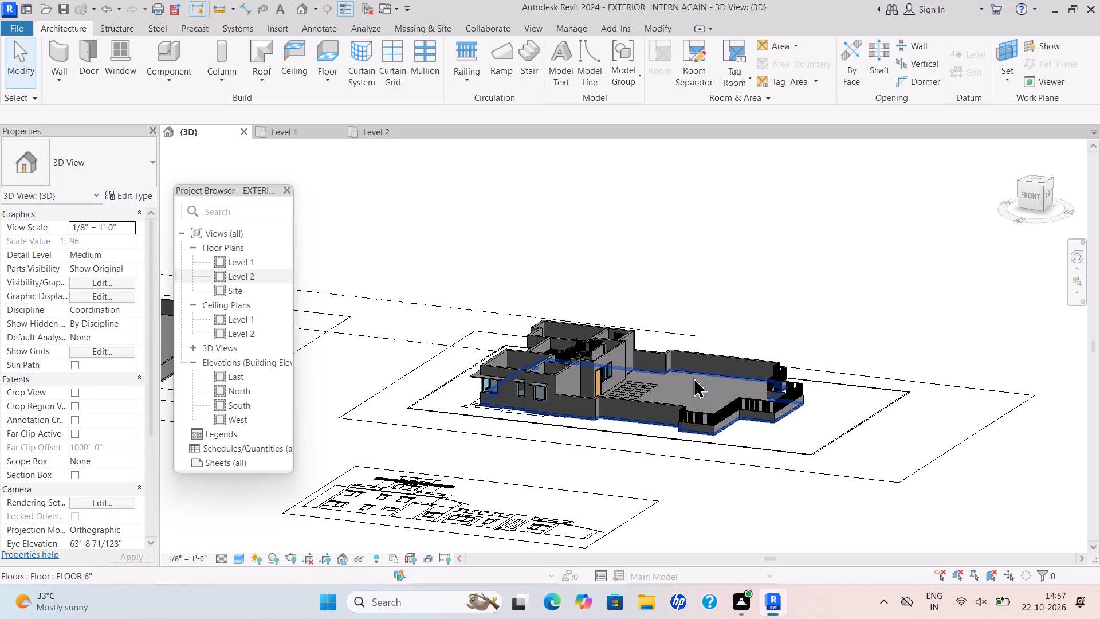
{"action": "scroll", "coordinate": [702, 371], "scroll_direction": "down", "scroll_amount": 1}
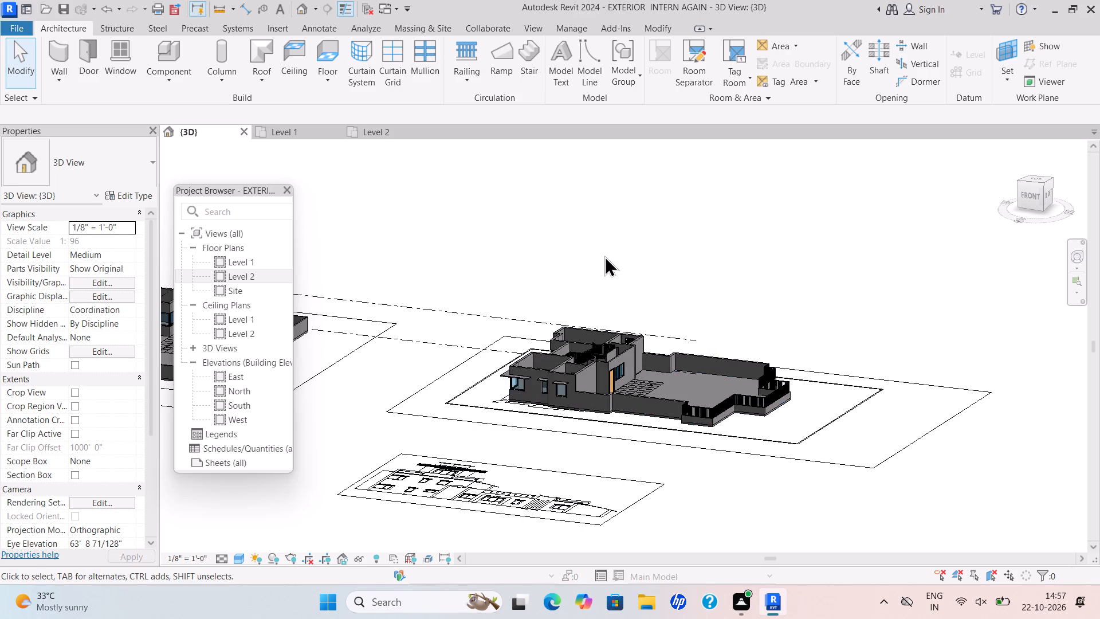
{"action": "scroll", "coordinate": [536, 340], "scroll_direction": "up", "scroll_amount": 5}
{"action": "scroll", "coordinate": [667, 416], "scroll_direction": "up", "scroll_amount": 4}
{"action": "scroll", "coordinate": [701, 382], "scroll_direction": "up", "scroll_amount": 3}
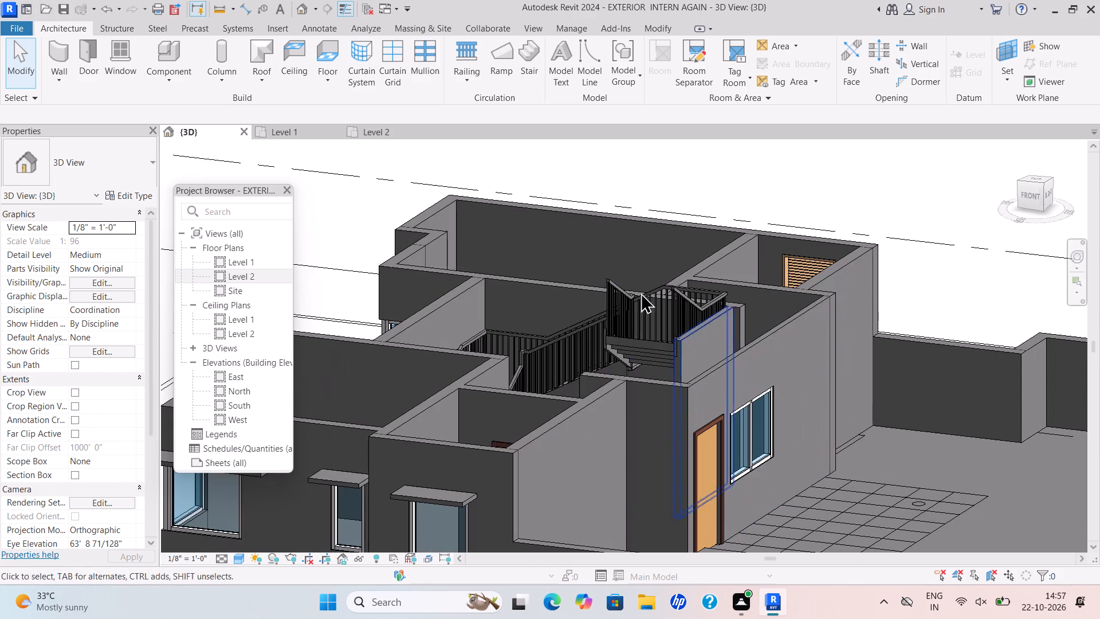
{"action": "left_click", "coordinate": [375, 131]}
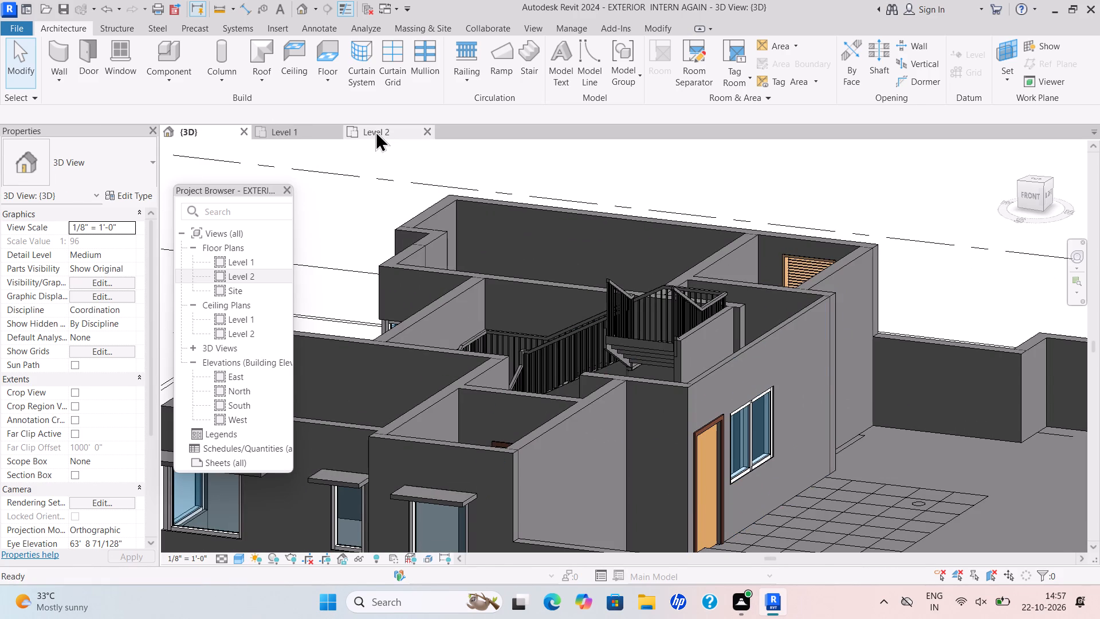
{"action": "scroll", "coordinate": [859, 287], "scroll_direction": "down", "scroll_amount": 1}
{"action": "scroll", "coordinate": [776, 359], "scroll_direction": "down", "scroll_amount": 2}
{"action": "middle_click_drag", "start_coordinate": [752, 332], "coordinate": [622, 210]}
{"action": "scroll", "coordinate": [754, 333], "scroll_direction": "down", "scroll_amount": 3}
{"action": "scroll", "coordinate": [622, 236], "scroll_direction": "up", "scroll_amount": 6}
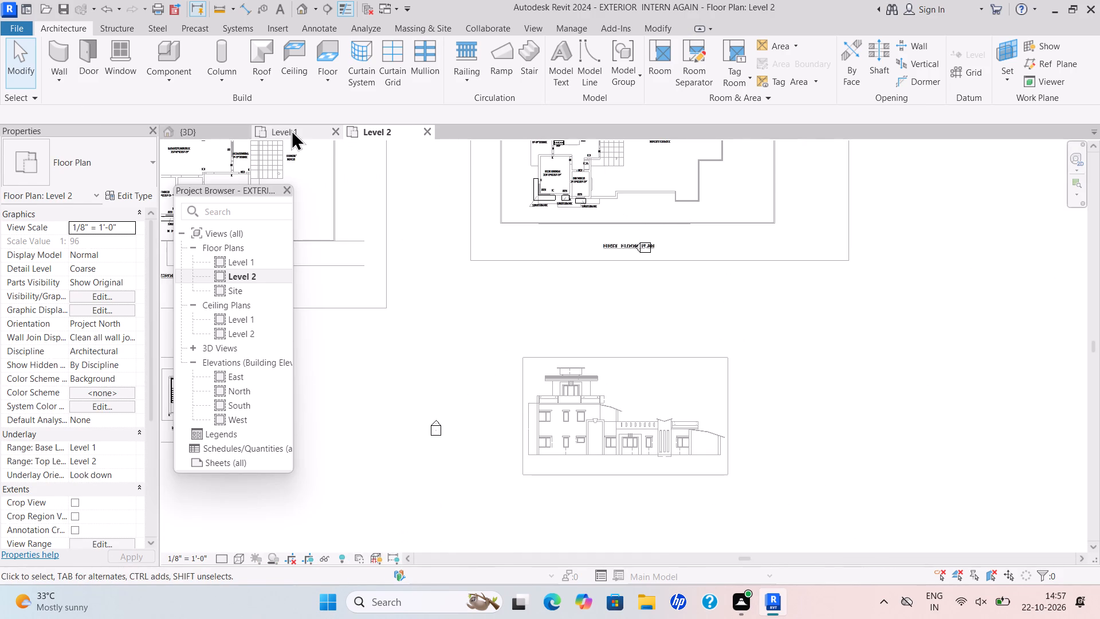
Start a Roof by Footprint on Level 2 and duplicate the Generic - 12" roof type as ROOF 6".
{"action": "left_click", "coordinate": [277, 84]}
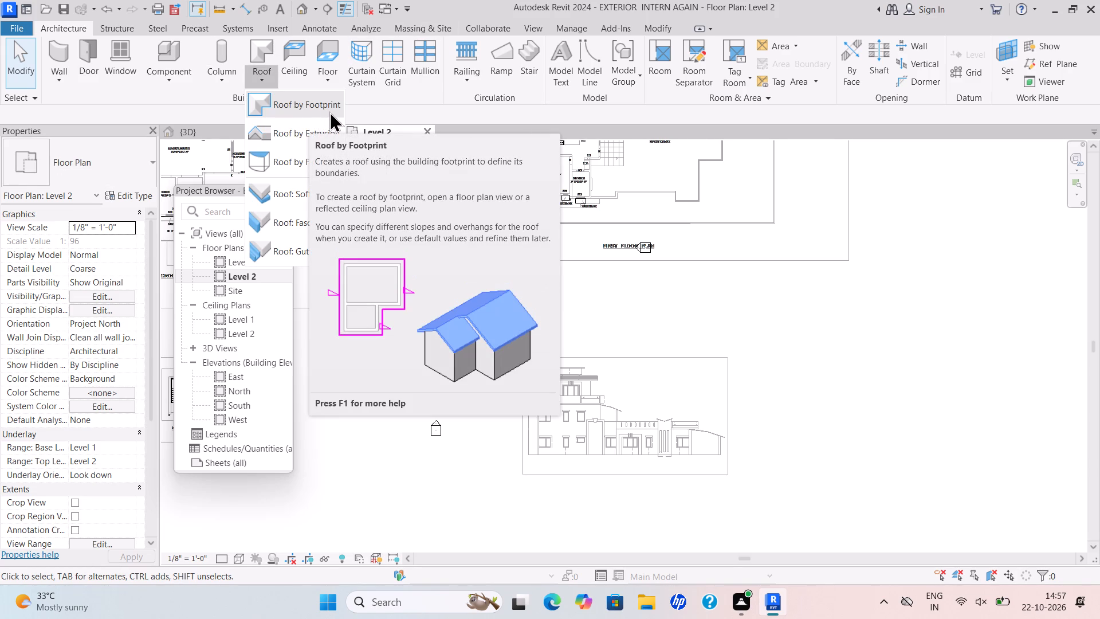
{"action": "left_click", "coordinate": [305, 108]}
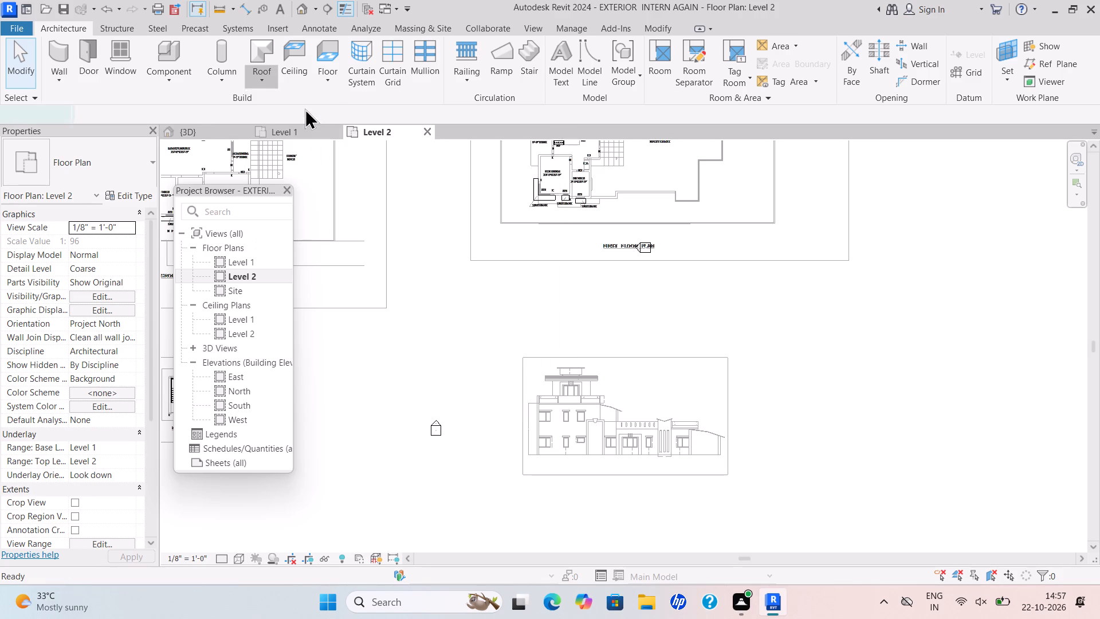
{"action": "left_click", "coordinate": [111, 188]}
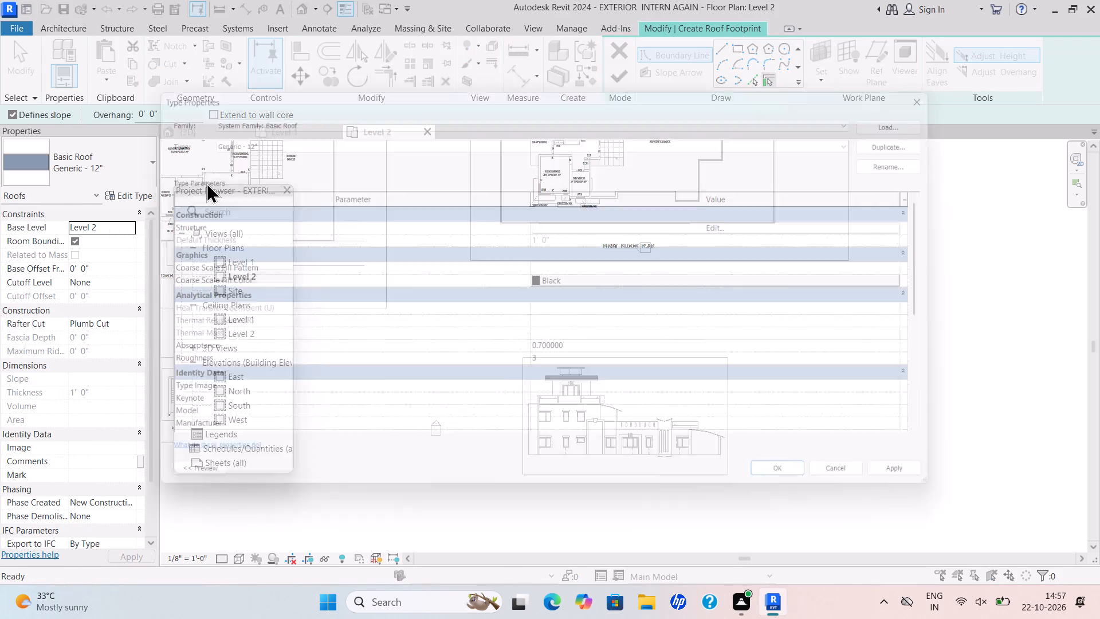
{"action": "left_click", "coordinate": [954, 130]}
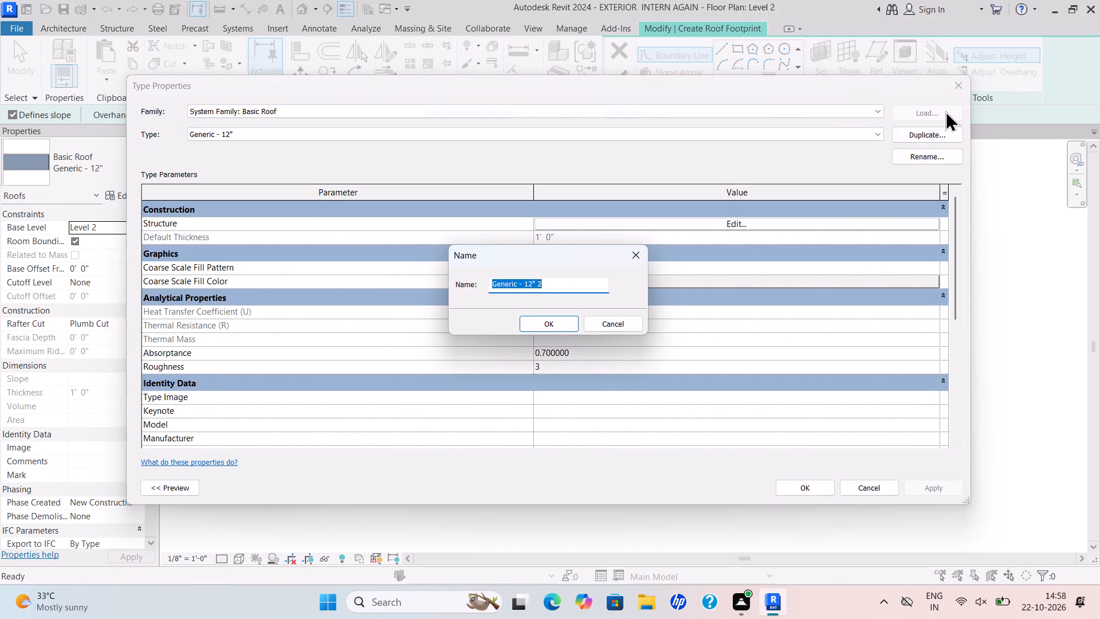
{"action": "key", "text": "BackSpace"}
{"action": "type", "text": "ROOF"}
{"action": "key", "text": "space"}
{"action": "type", "text": "6\""}
{"action": "key", "text": "Return"}
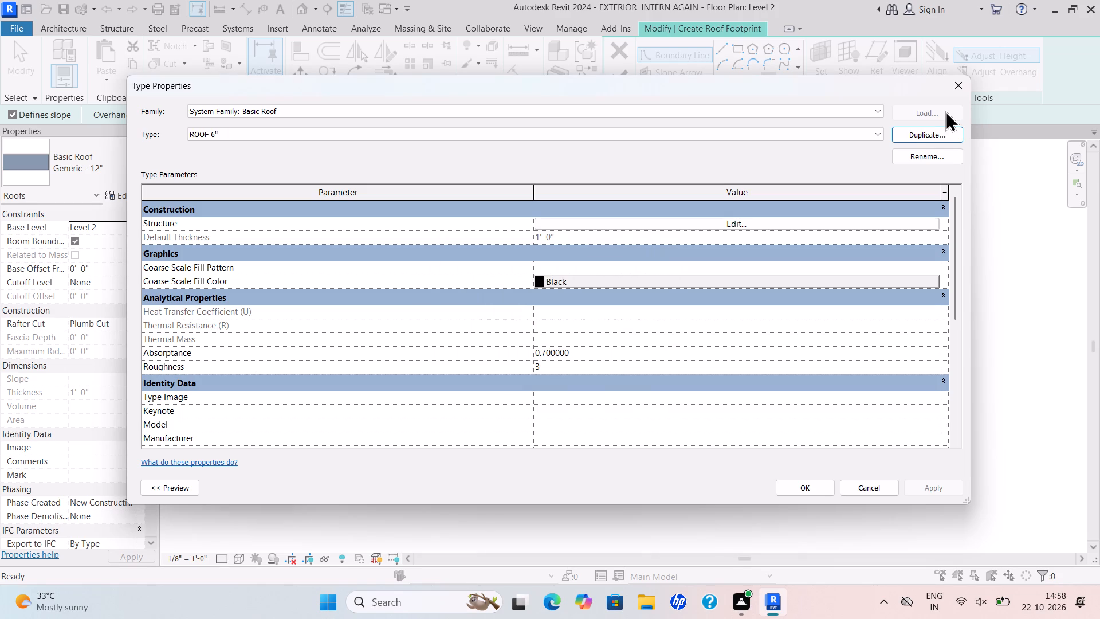
Set the structure layer thickness of the ROOF 6" type to 6" and accept the type properties.
{"action": "left_click", "coordinate": [743, 220]}
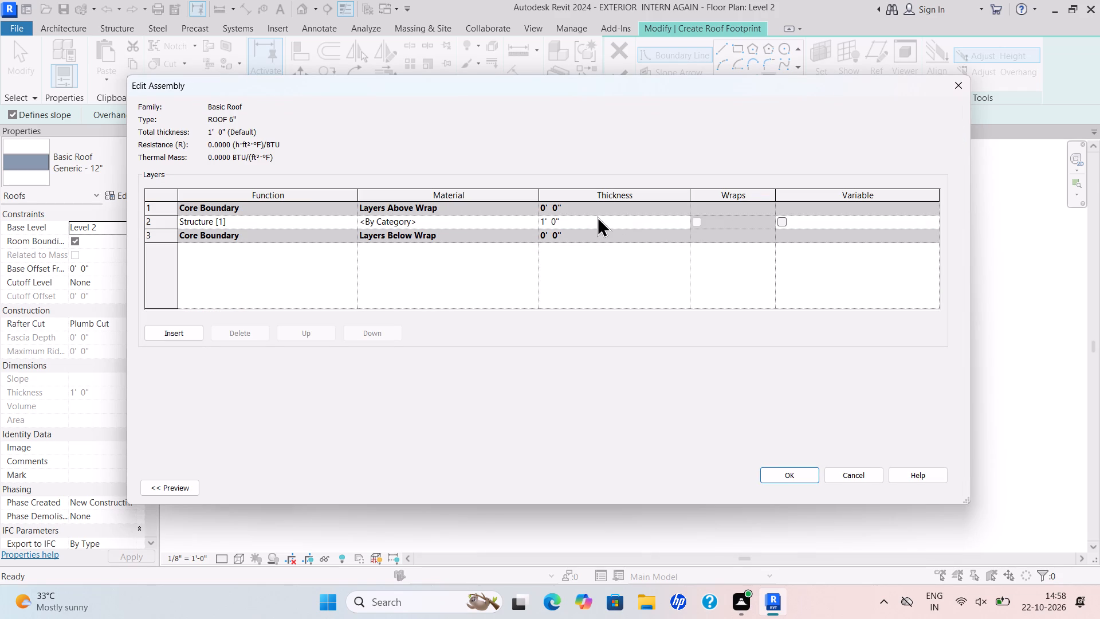
{"action": "left_click_drag", "start_coordinate": [569, 221], "coordinate": [531, 234]}
{"action": "key", "text": "BackSpace"}
{"action": "type", "text": "6\""}
{"action": "key", "text": "Return"}
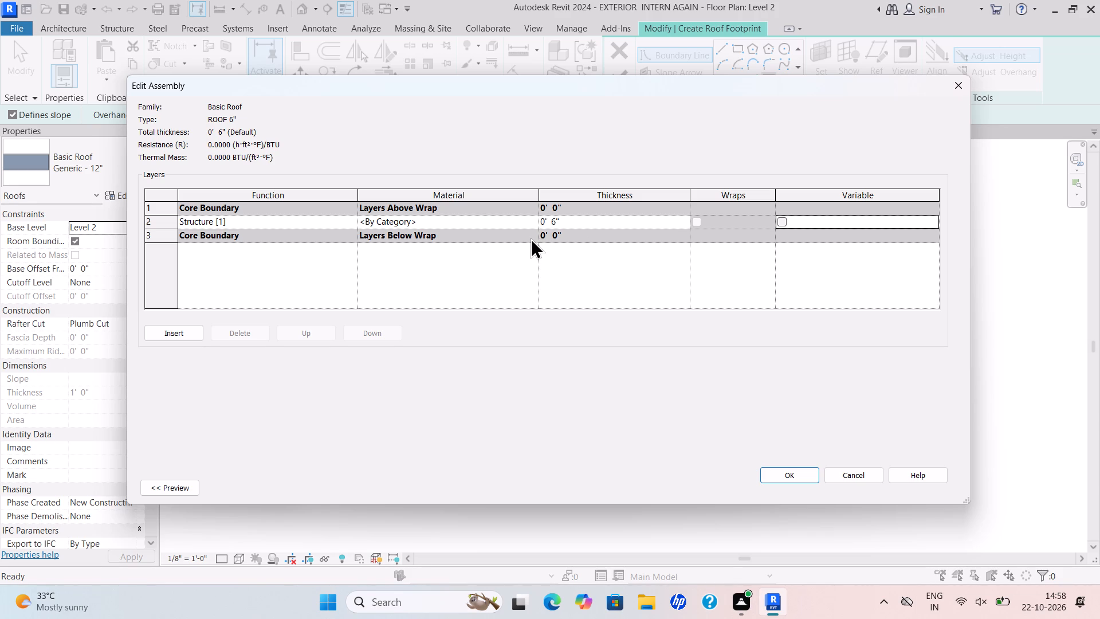
{"action": "left_click", "coordinate": [808, 472]}
{"action": "left_click", "coordinate": [922, 491]}
{"action": "left_click", "coordinate": [808, 485]}
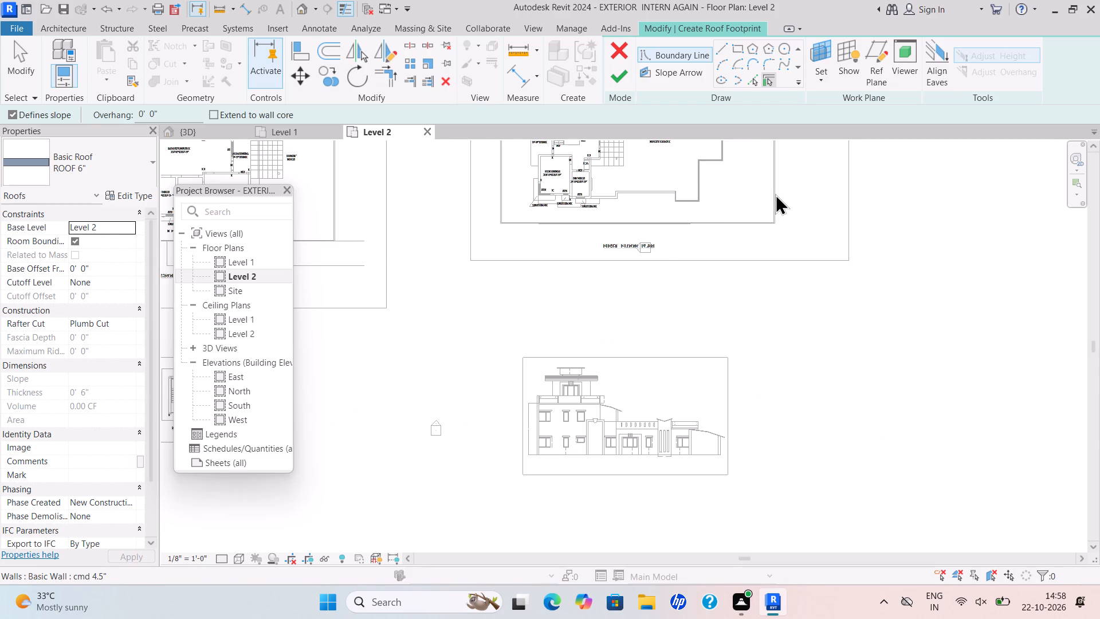
Begin the roof footprint boundary on the first-floor plan using straight boundary lines.
{"action": "scroll", "coordinate": [735, 199], "scroll_direction": "up", "scroll_amount": 4}
{"action": "middle_click_drag", "start_coordinate": [724, 202], "coordinate": [701, 327]}
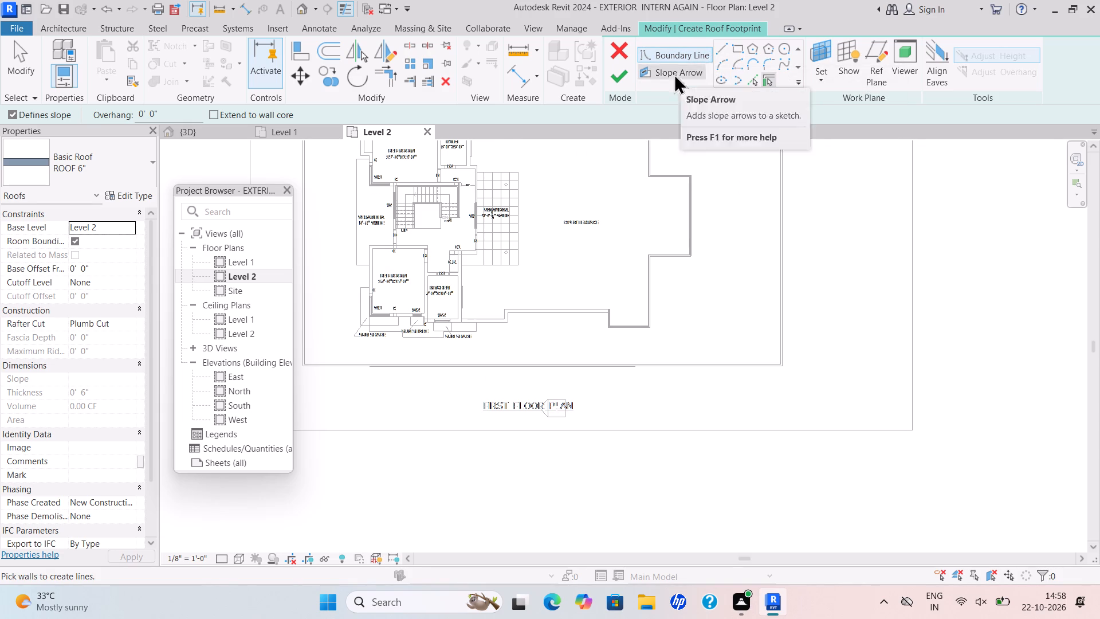
{"action": "double_click", "coordinate": [718, 52]}
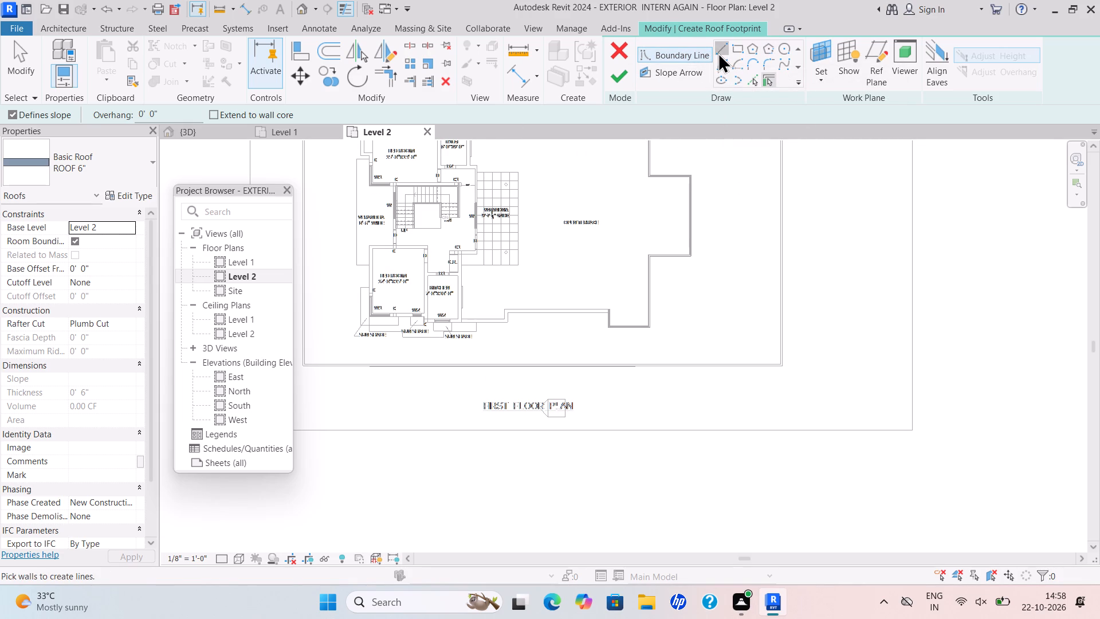
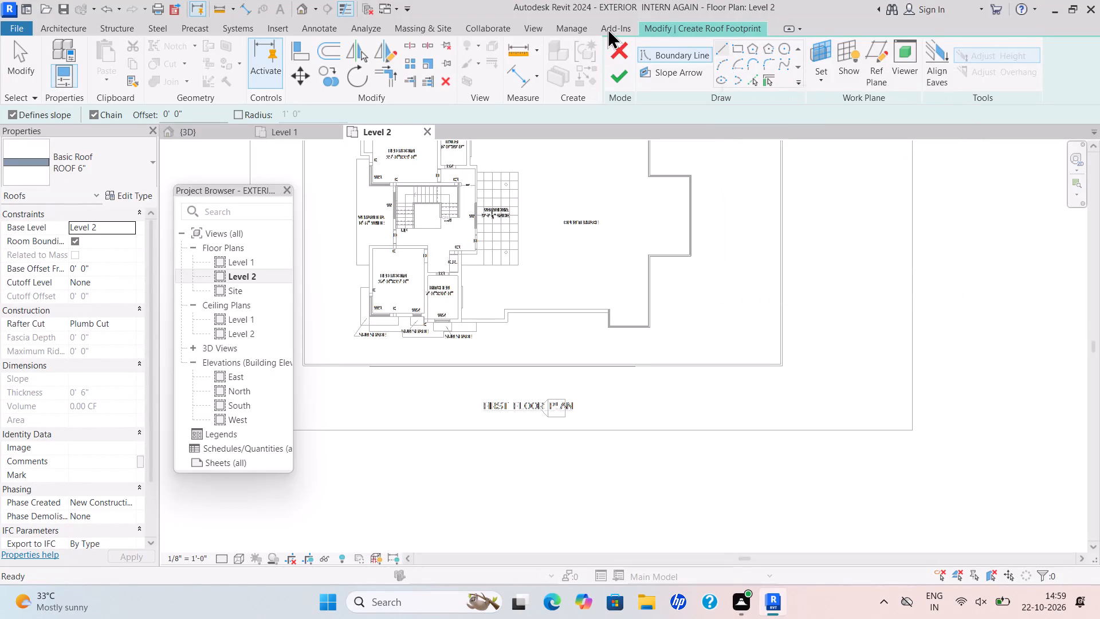
Draw the first roof boundary line along the bedroom's outer wall, from the corner below window W1 to the wall step beside the kitchen.
{"action": "scroll", "coordinate": [521, 336], "scroll_direction": "up", "scroll_amount": 2}
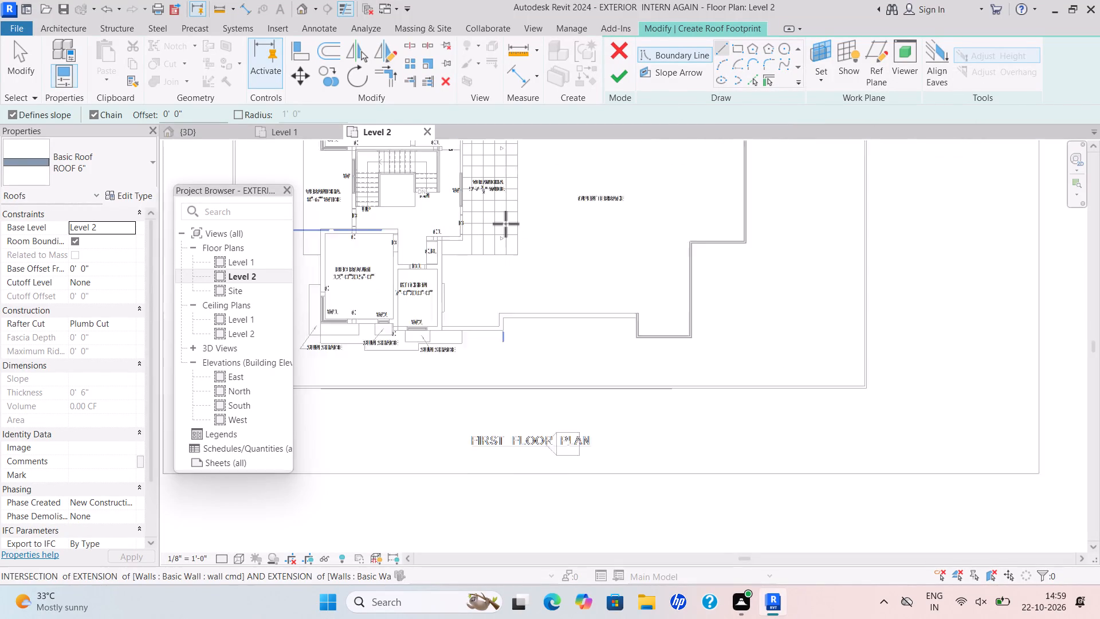
{"action": "scroll", "coordinate": [505, 224], "scroll_direction": "up", "scroll_amount": 1}
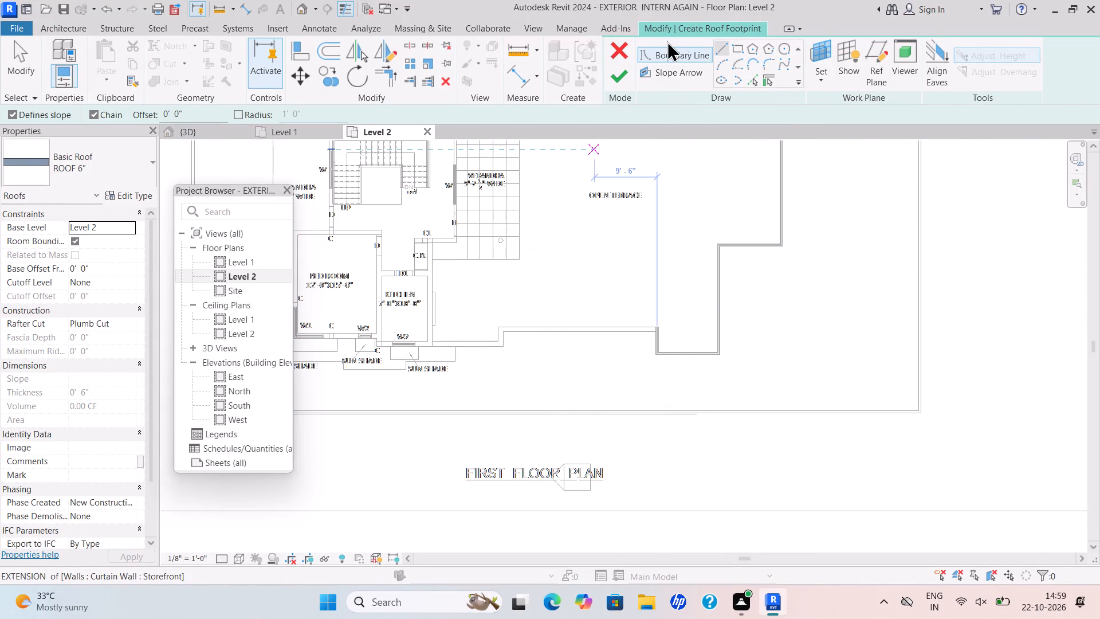
{"action": "left_click", "coordinate": [723, 50]}
{"action": "scroll", "coordinate": [510, 363], "scroll_direction": "down", "scroll_amount": 3}
{"action": "middle_click_drag", "start_coordinate": [517, 365], "coordinate": [552, 377]}
{"action": "scroll", "coordinate": [527, 371], "scroll_direction": "down", "scroll_amount": 1}
{"action": "scroll", "coordinate": [373, 358], "scroll_direction": "up", "scroll_amount": 7}
{"action": "scroll", "coordinate": [528, 375], "scroll_direction": "up", "scroll_amount": 9}
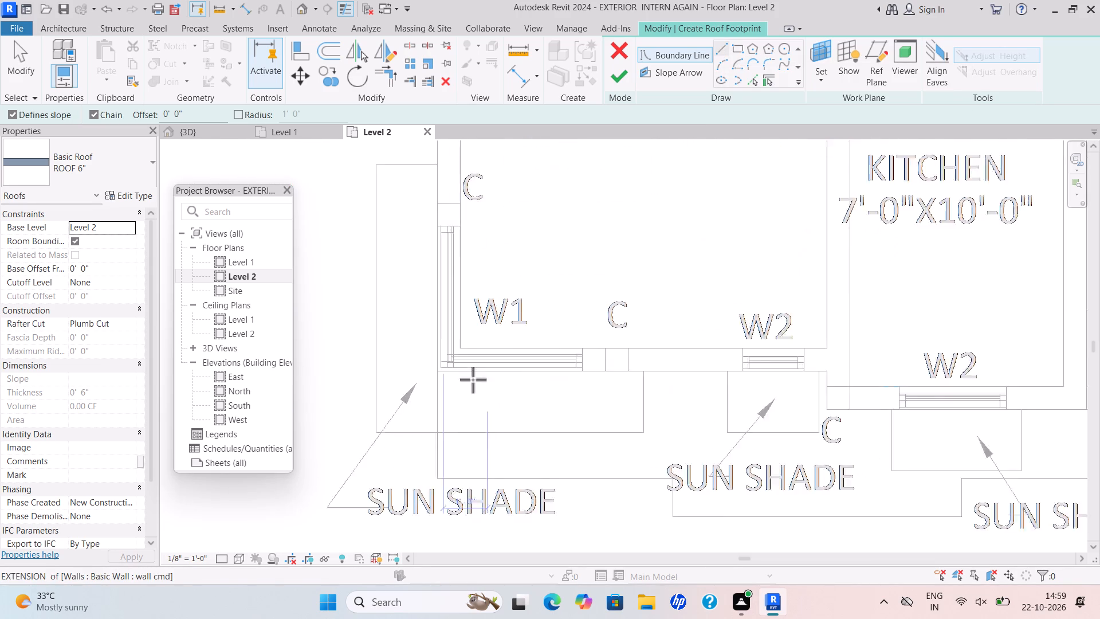
{"action": "scroll", "coordinate": [473, 379], "scroll_direction": "up", "scroll_amount": 7}
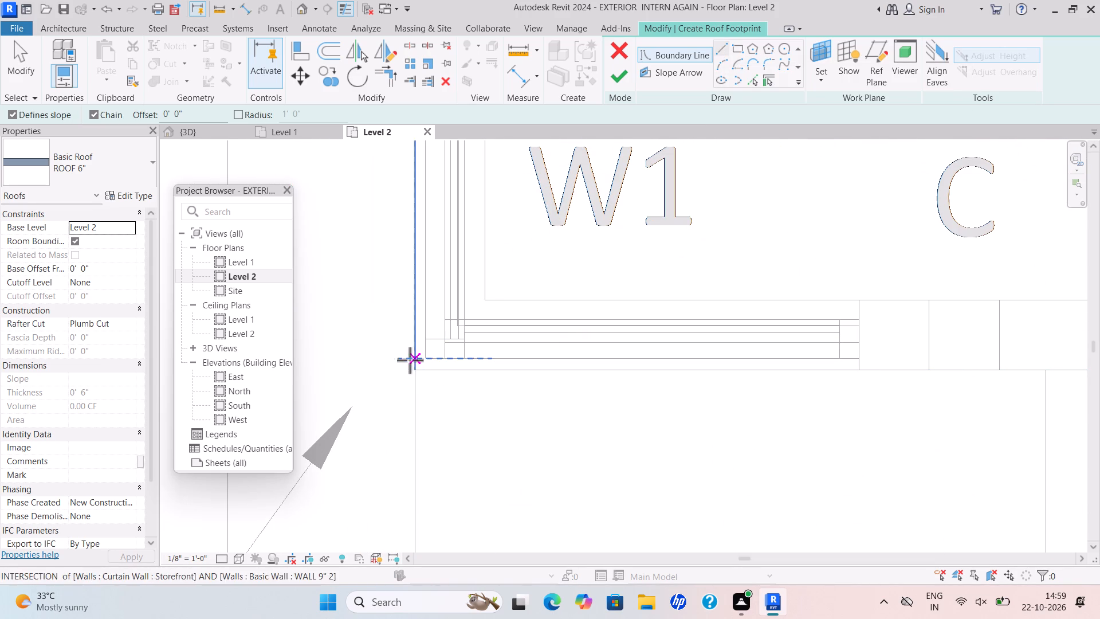
{"action": "scroll", "coordinate": [417, 374], "scroll_direction": "up", "scroll_amount": 3}
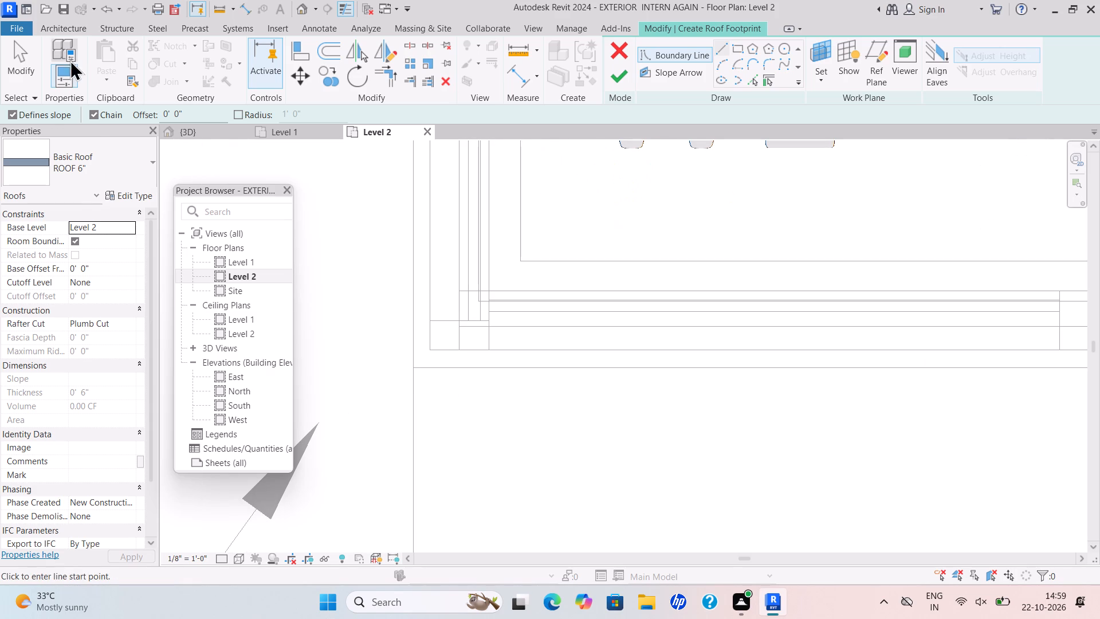
{"action": "left_click", "coordinate": [132, 192]}
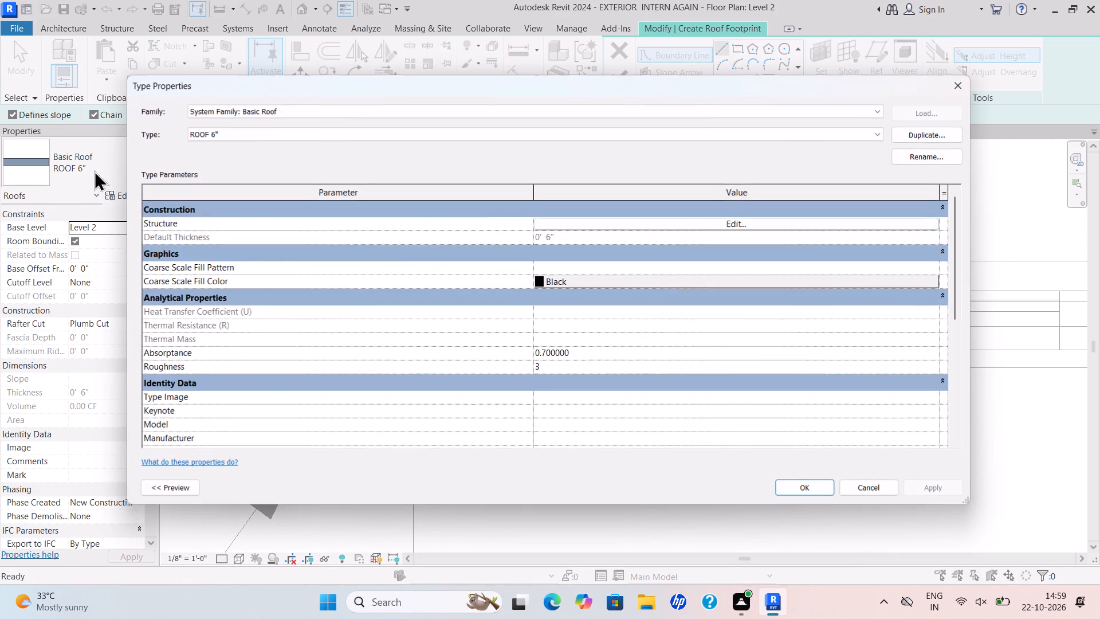
{"action": "left_click", "coordinate": [966, 84]}
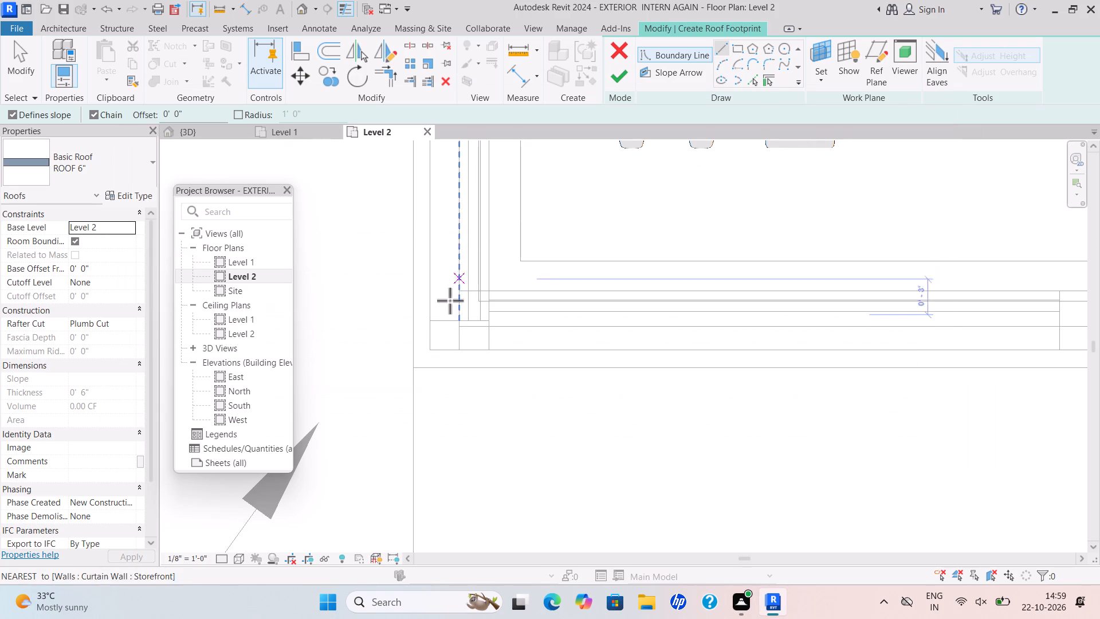
{"action": "left_click", "coordinate": [720, 46]}
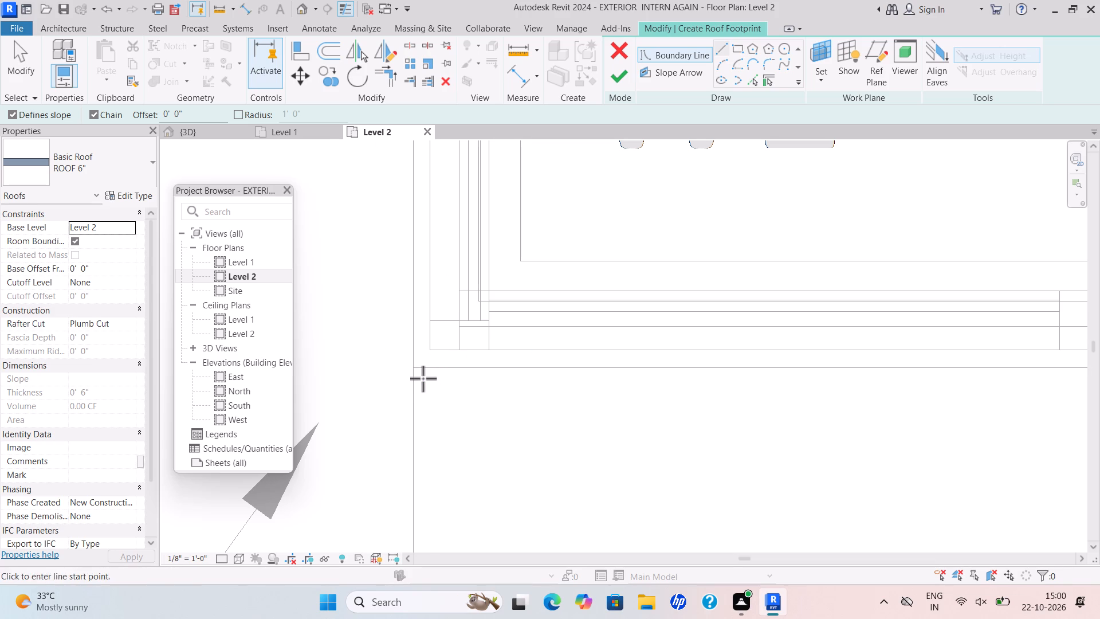
{"action": "scroll", "coordinate": [410, 377], "scroll_direction": "up", "scroll_amount": 6}
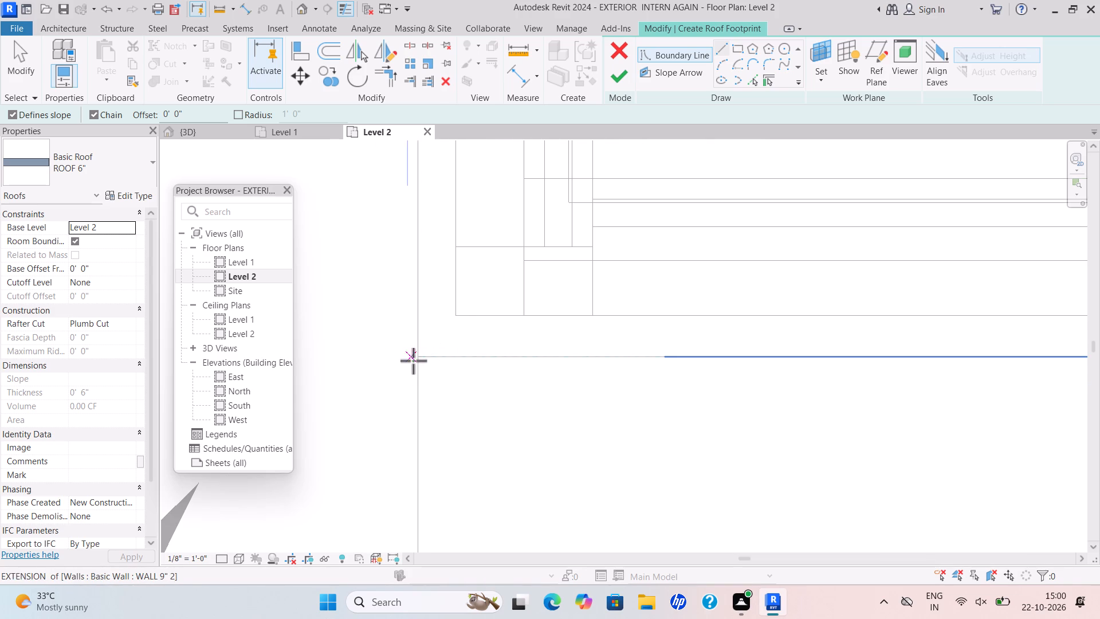
{"action": "left_click", "coordinate": [421, 355]}
{"action": "scroll", "coordinate": [945, 371], "scroll_direction": "down", "scroll_amount": 4}
{"action": "middle_click_drag", "start_coordinate": [933, 372], "coordinate": [434, 334]}
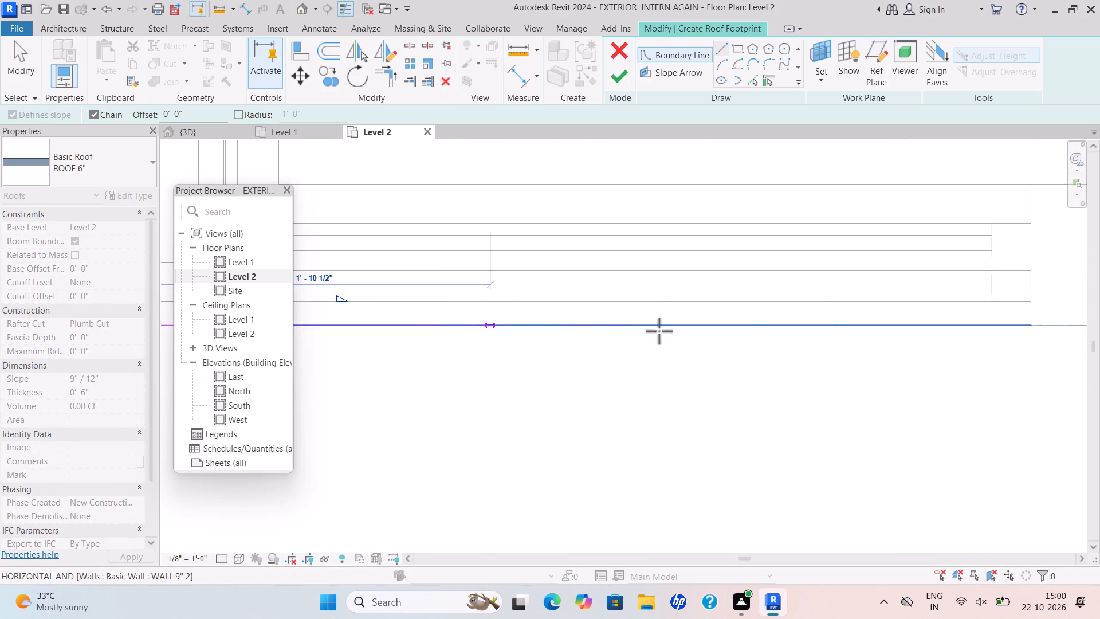
{"action": "scroll", "coordinate": [993, 370], "scroll_direction": "down", "scroll_amount": 5}
{"action": "middle_click_drag", "start_coordinate": [960, 367], "coordinate": [489, 332]}
{"action": "scroll", "coordinate": [881, 330], "scroll_direction": "down", "scroll_amount": 5}
{"action": "middle_click_drag", "start_coordinate": [868, 328], "coordinate": [359, 308]}
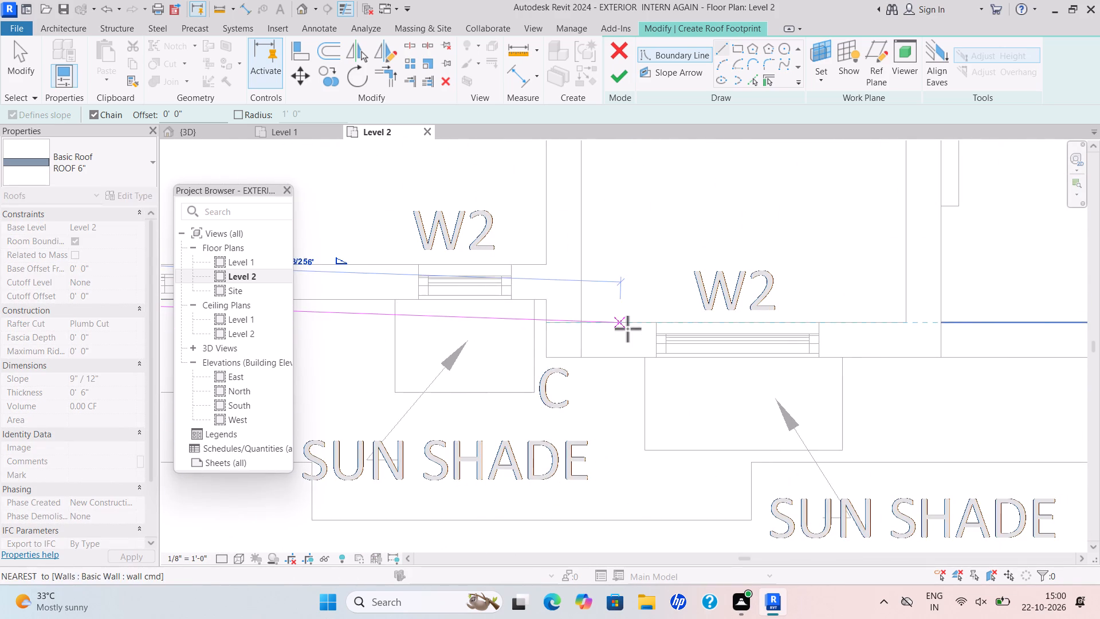
{"action": "scroll", "coordinate": [552, 303], "scroll_direction": "up", "scroll_amount": 6}
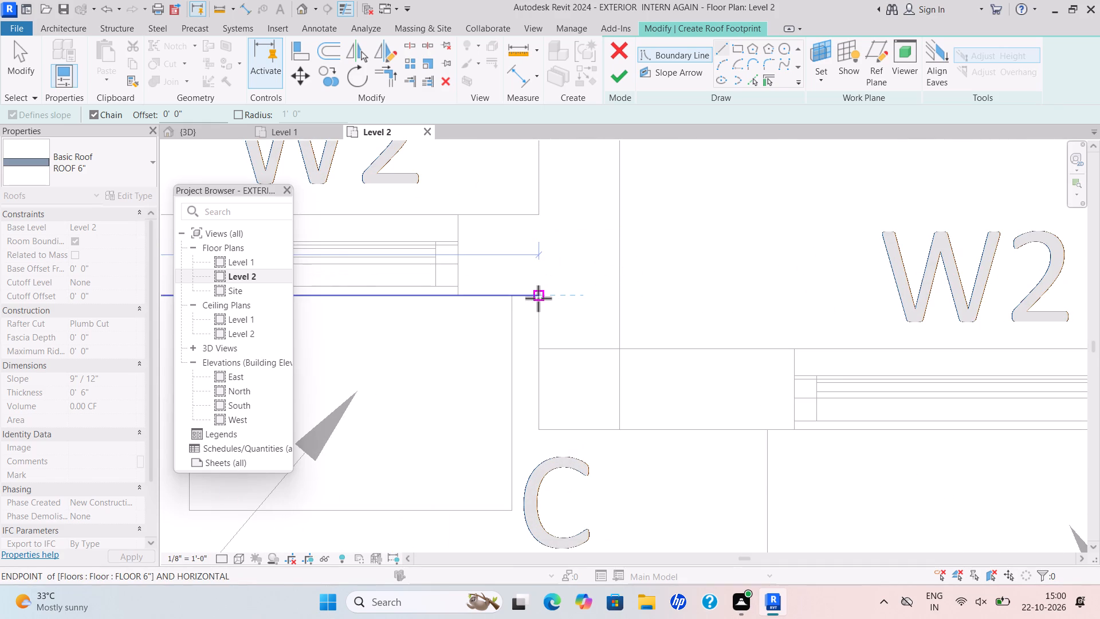
{"action": "scroll", "coordinate": [537, 301], "scroll_direction": "up", "scroll_amount": 5}
{"action": "left_click", "coordinate": [545, 295]}
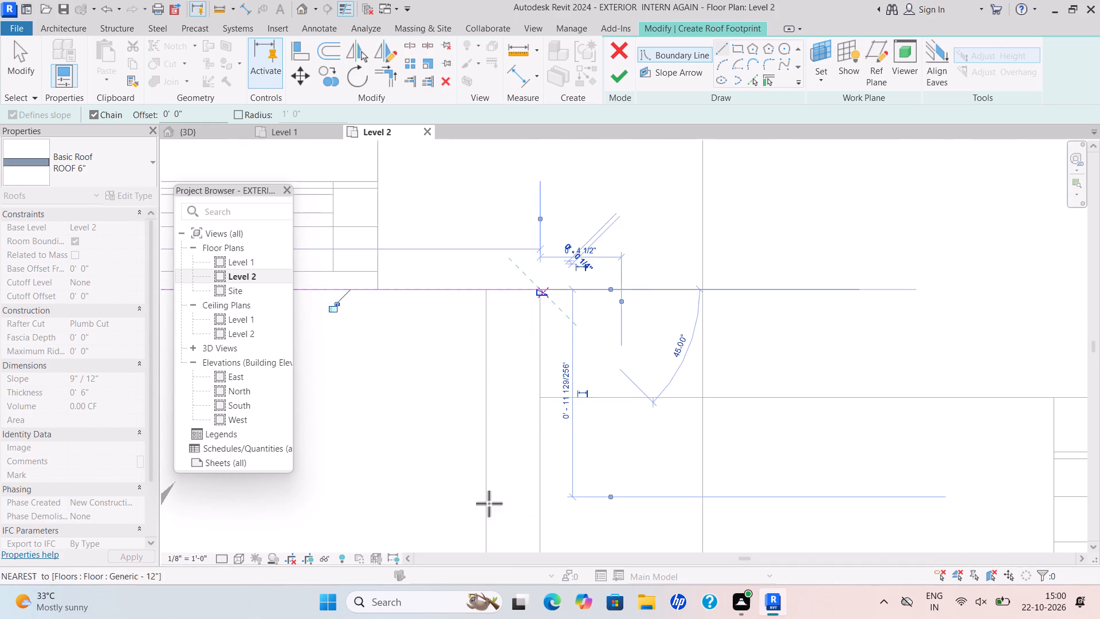
Continue the roof boundary down the wall step about 1'-3" and along the kitchen's outer wall to the start of the open terrace wall.
{"action": "scroll", "coordinate": [588, 442], "scroll_direction": "down", "scroll_amount": 5}
{"action": "middle_click_drag", "start_coordinate": [579, 420], "coordinate": [566, 350]}
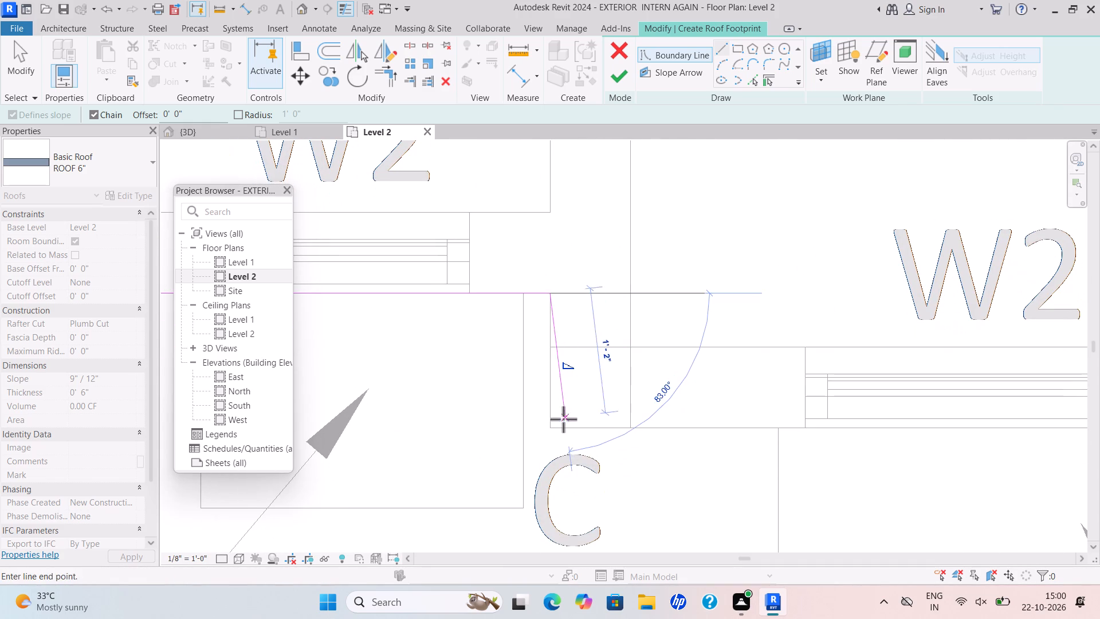
{"action": "scroll", "coordinate": [549, 432], "scroll_direction": "up", "scroll_amount": 5}
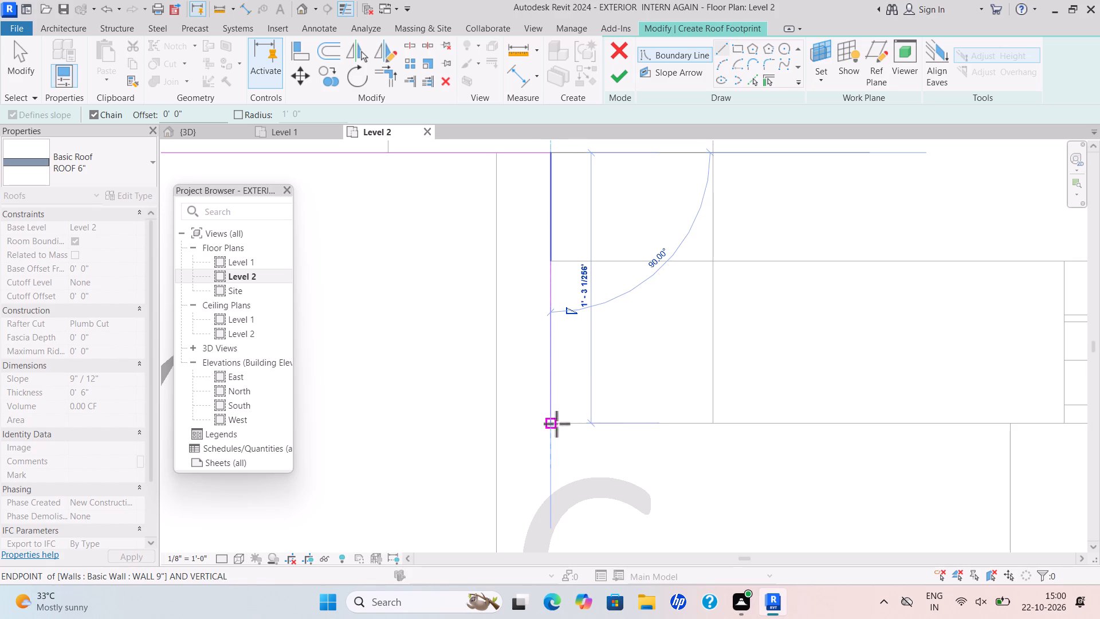
{"action": "left_click", "coordinate": [556, 424]}
{"action": "scroll", "coordinate": [891, 429], "scroll_direction": "down", "scroll_amount": 6}
{"action": "middle_click_drag", "start_coordinate": [874, 422], "coordinate": [543, 408]}
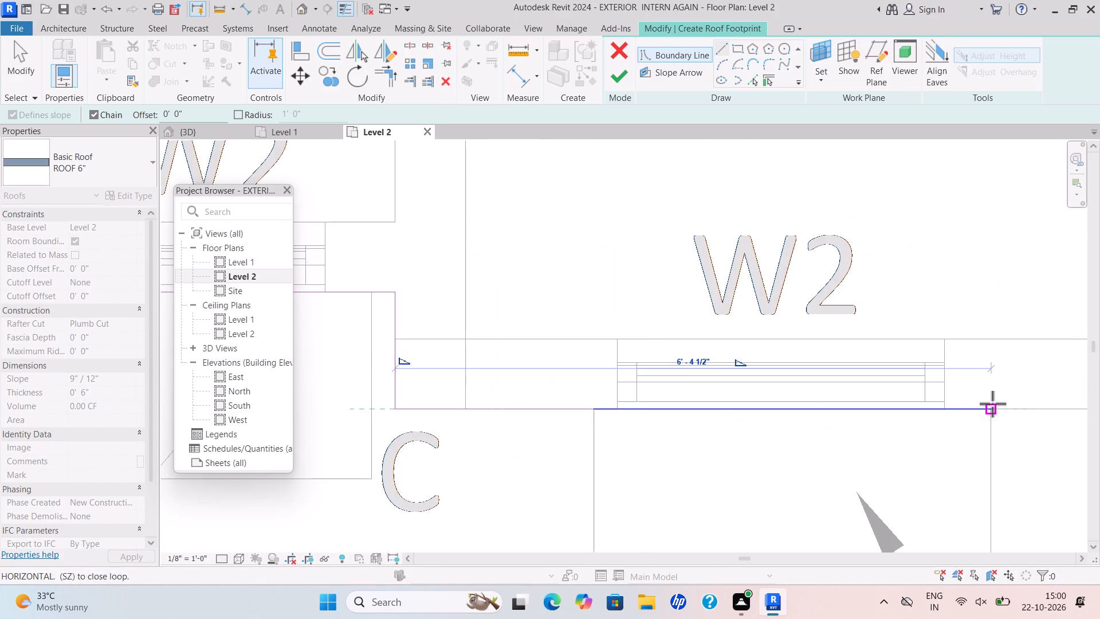
{"action": "scroll", "coordinate": [992, 403], "scroll_direction": "down", "scroll_amount": 5}
{"action": "middle_click_drag", "start_coordinate": [982, 399], "coordinate": [528, 351]}
{"action": "scroll", "coordinate": [910, 355], "scroll_direction": "down", "scroll_amount": 4}
{"action": "middle_click_drag", "start_coordinate": [902, 355], "coordinate": [353, 355]}
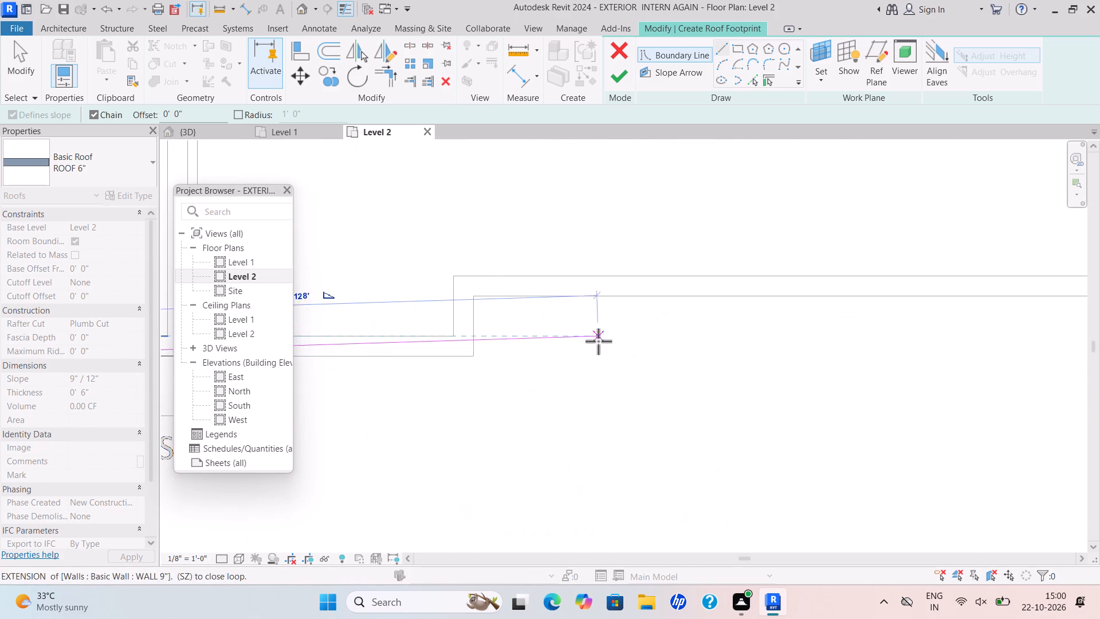
{"action": "scroll", "coordinate": [482, 351], "scroll_direction": "up", "scroll_amount": 16}
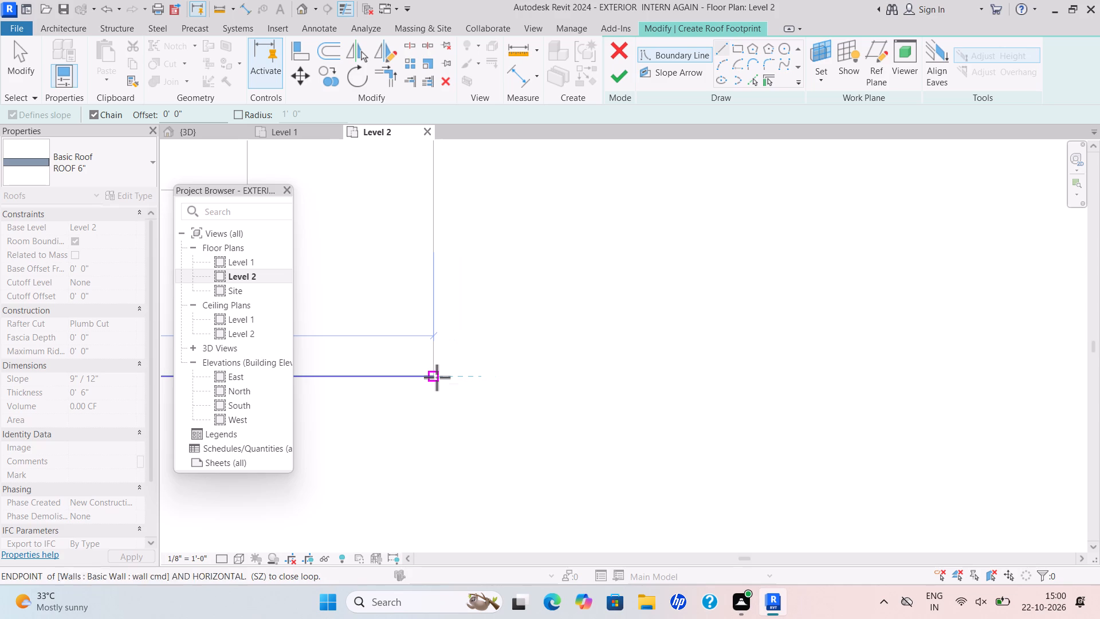
{"action": "left_click", "coordinate": [437, 377]}
Draw the roof boundary up the terrace wall's step, about 2'-3", to its outer corner.
{"action": "scroll", "coordinate": [464, 240], "scroll_direction": "down", "scroll_amount": 3}
{"action": "middle_click_drag", "start_coordinate": [446, 263], "coordinate": [389, 410]}
{"action": "scroll", "coordinate": [404, 303], "scroll_direction": "down", "scroll_amount": 3}
{"action": "middle_click_drag", "start_coordinate": [389, 330], "coordinate": [297, 536]}
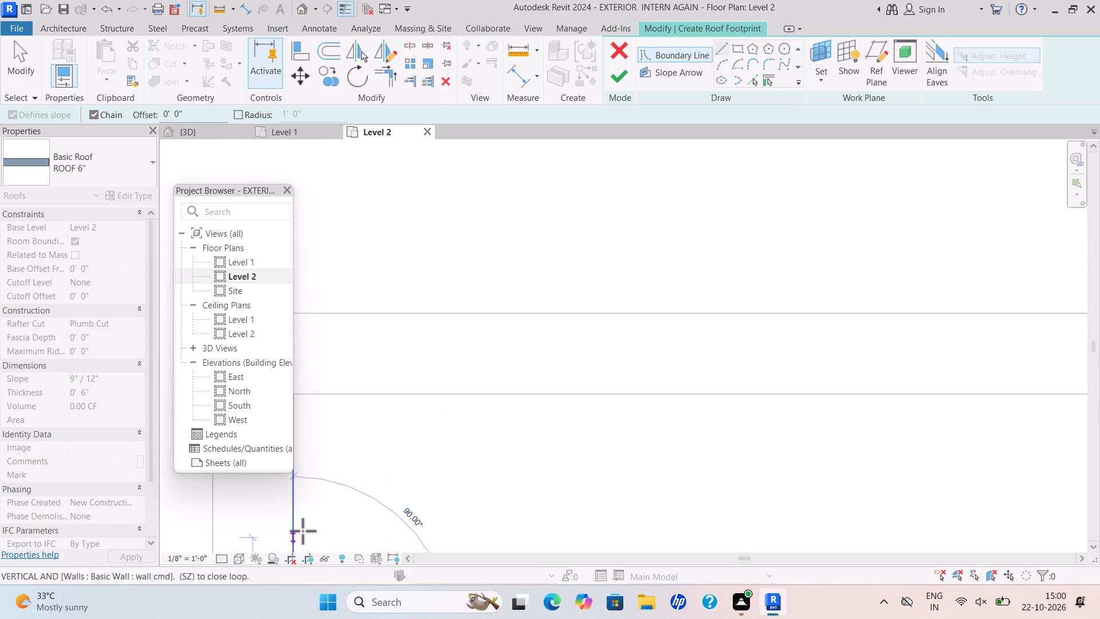
{"action": "scroll", "coordinate": [388, 403], "scroll_direction": "down", "scroll_amount": 1}
{"action": "middle_click_drag", "start_coordinate": [390, 403], "coordinate": [639, 389]}
{"action": "scroll", "coordinate": [637, 389], "scroll_direction": "down", "scroll_amount": 1}
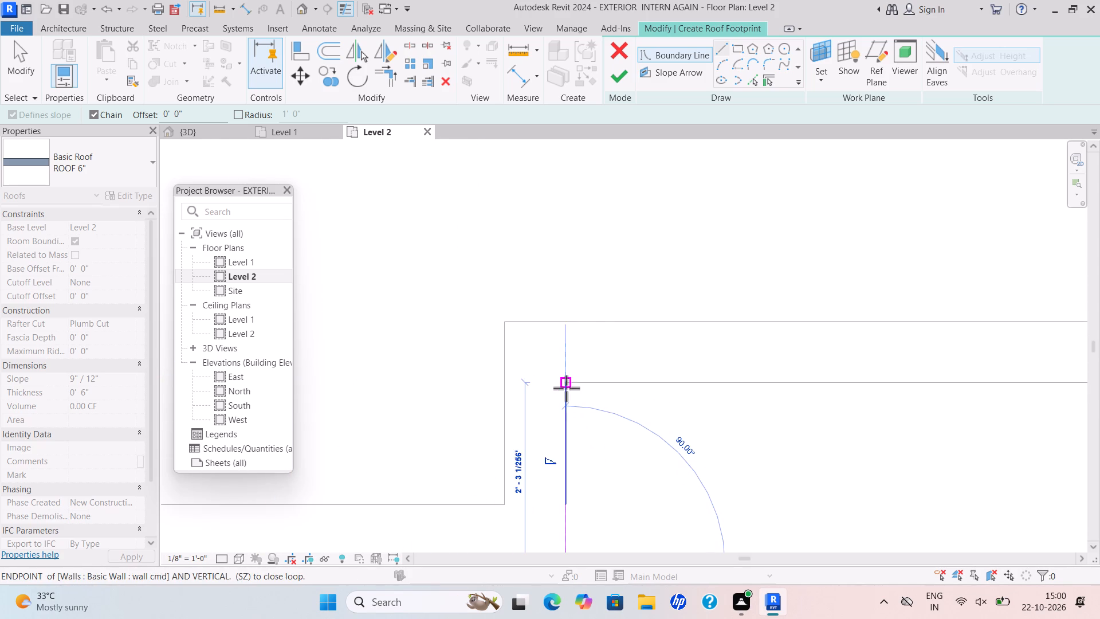
{"action": "scroll", "coordinate": [566, 389], "scroll_direction": "up", "scroll_amount": 4}
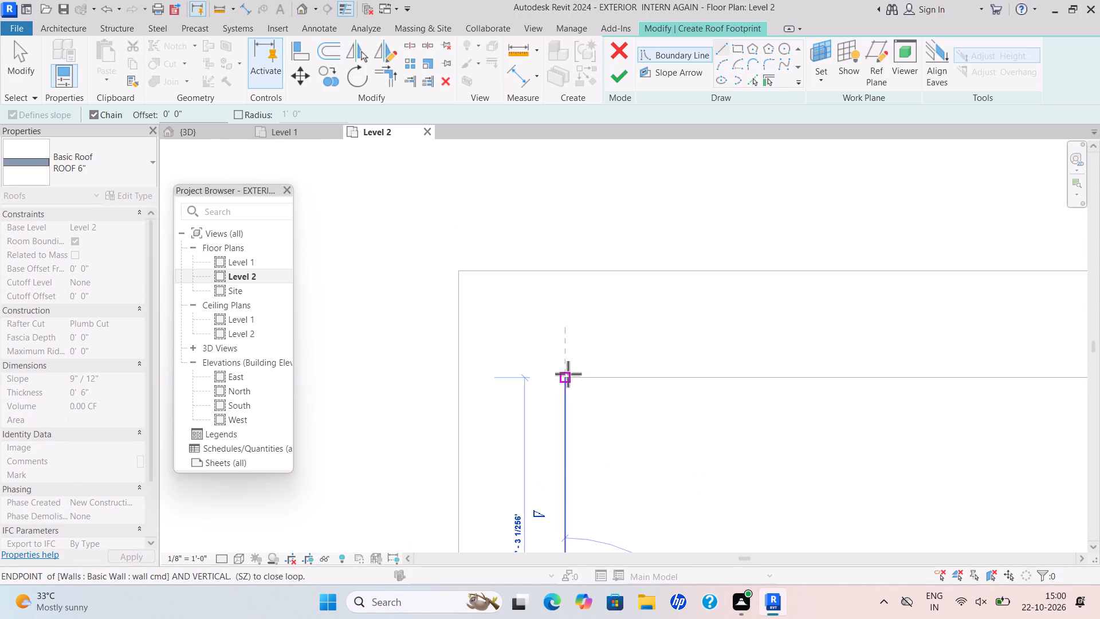
{"action": "scroll", "coordinate": [567, 375], "scroll_direction": "up", "scroll_amount": 10}
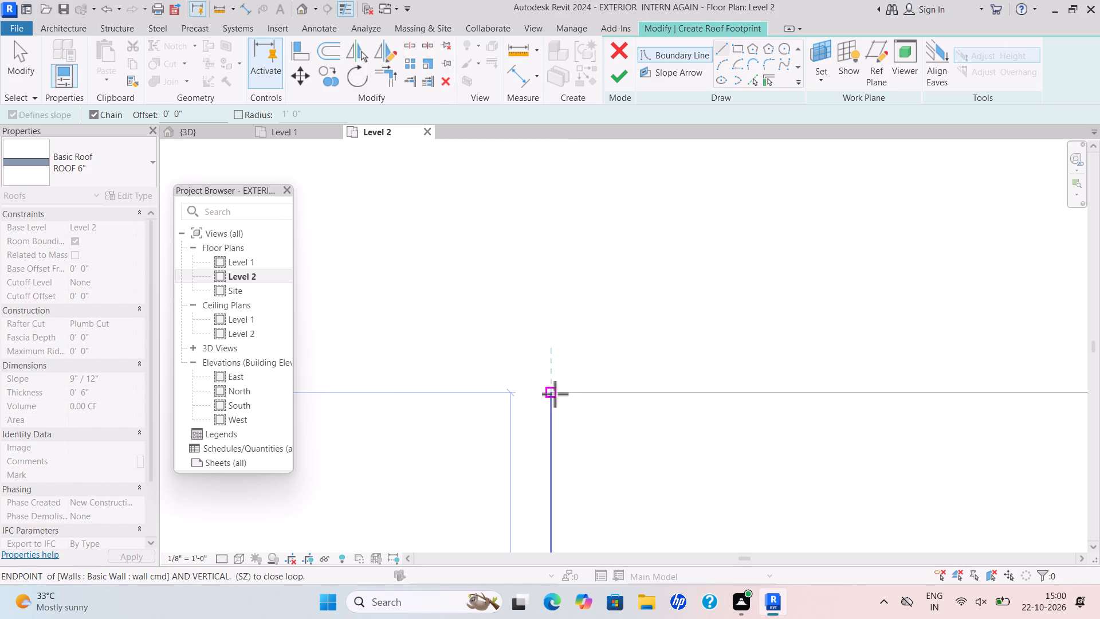
{"action": "left_click", "coordinate": [554, 394]}
Draw the roof boundary along the outer face of the long open terrace wall to the projecting bay with the railing.
{"action": "scroll", "coordinate": [941, 394], "scroll_direction": "down", "scroll_amount": 5}
{"action": "middle_click_drag", "start_coordinate": [858, 403], "coordinate": [527, 405]}
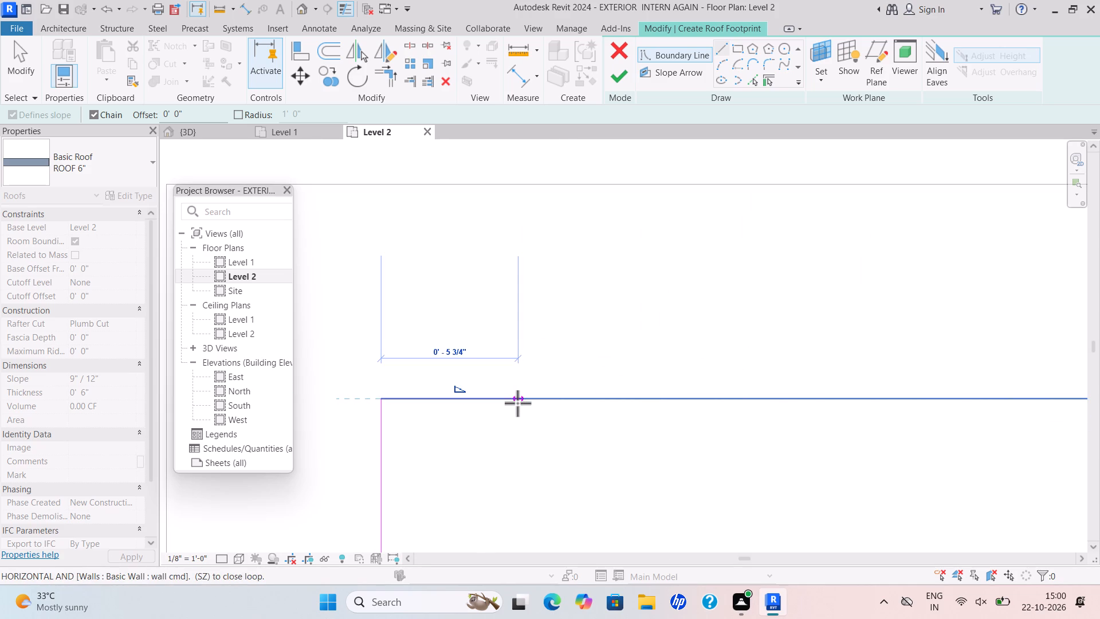
{"action": "scroll", "coordinate": [751, 389], "scroll_direction": "down", "scroll_amount": 5}
{"action": "middle_click_drag", "start_coordinate": [831, 394], "coordinate": [304, 385]}
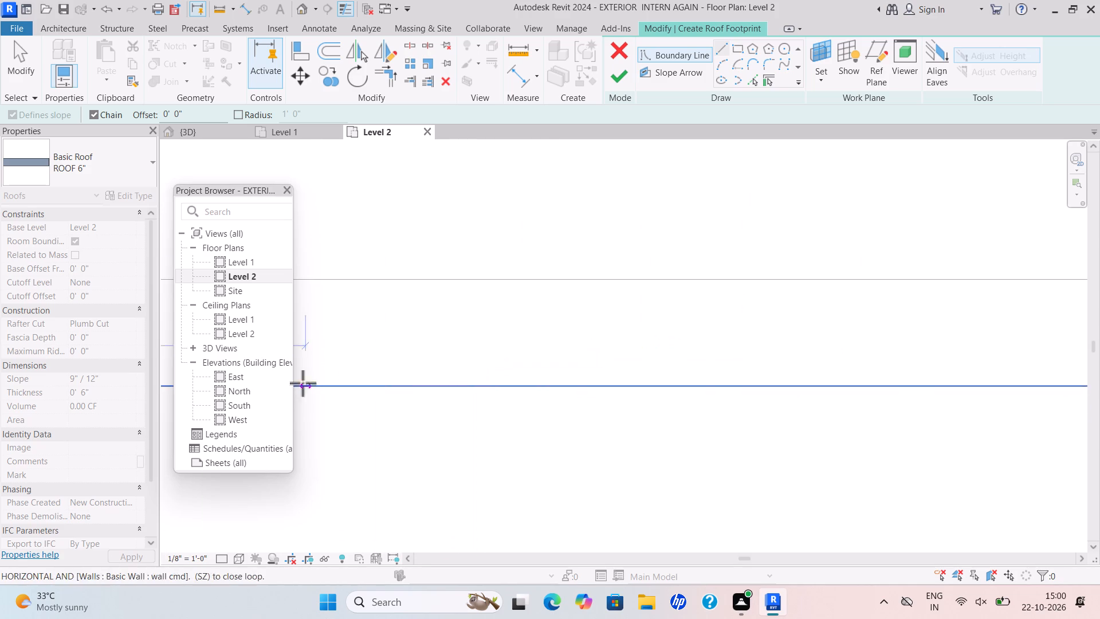
{"action": "scroll", "coordinate": [964, 392], "scroll_direction": "down", "scroll_amount": 5}
{"action": "middle_click_drag", "start_coordinate": [926, 390], "coordinate": [401, 426]}
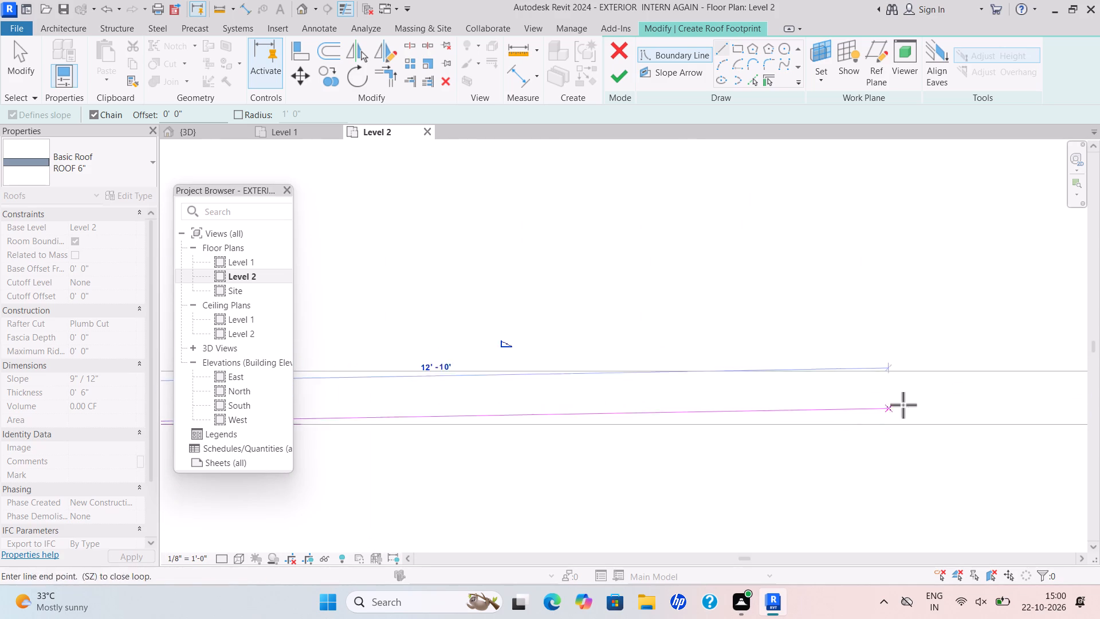
{"action": "scroll", "coordinate": [1033, 428], "scroll_direction": "down", "scroll_amount": 4}
{"action": "middle_click_drag", "start_coordinate": [1028, 426], "coordinate": [447, 418]}
{"action": "scroll", "coordinate": [754, 414], "scroll_direction": "down", "scroll_amount": 1}
{"action": "middle_click_drag", "start_coordinate": [751, 414], "coordinate": [751, 414]}
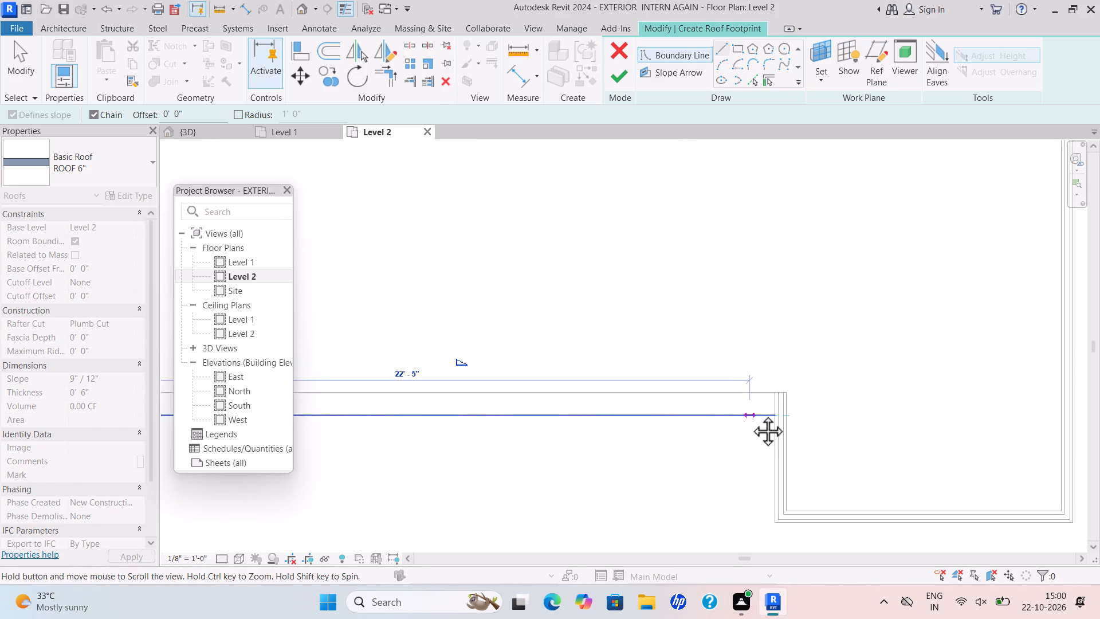
{"action": "scroll", "coordinate": [751, 414], "scroll_direction": "down", "scroll_amount": 2}
{"action": "middle_click_drag", "start_coordinate": [751, 414], "coordinate": [364, 394]}
{"action": "scroll", "coordinate": [379, 393], "scroll_direction": "up", "scroll_amount": 10}
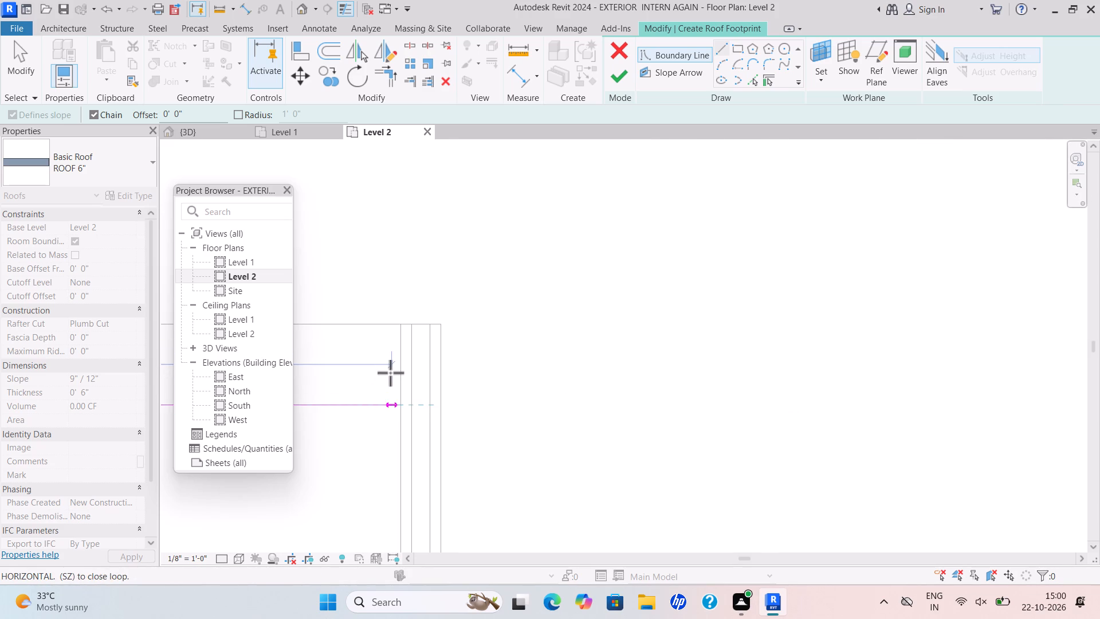
{"action": "scroll", "coordinate": [395, 406], "scroll_direction": "up", "scroll_amount": 5}
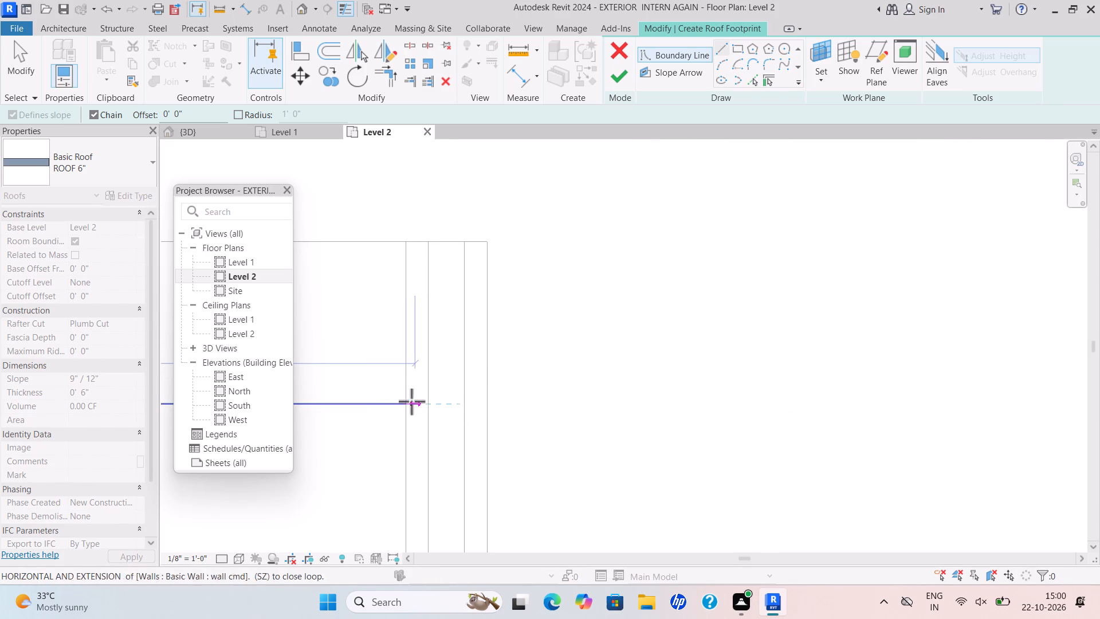
{"action": "left_click", "coordinate": [404, 402]}
Draw the roof boundary down the near side of the projecting terrace bay, about 3'-6", to its outer corner.
{"action": "scroll", "coordinate": [430, 495], "scroll_direction": "down", "scroll_amount": 4}
{"action": "middle_click_drag", "start_coordinate": [429, 495], "coordinate": [459, 315]}
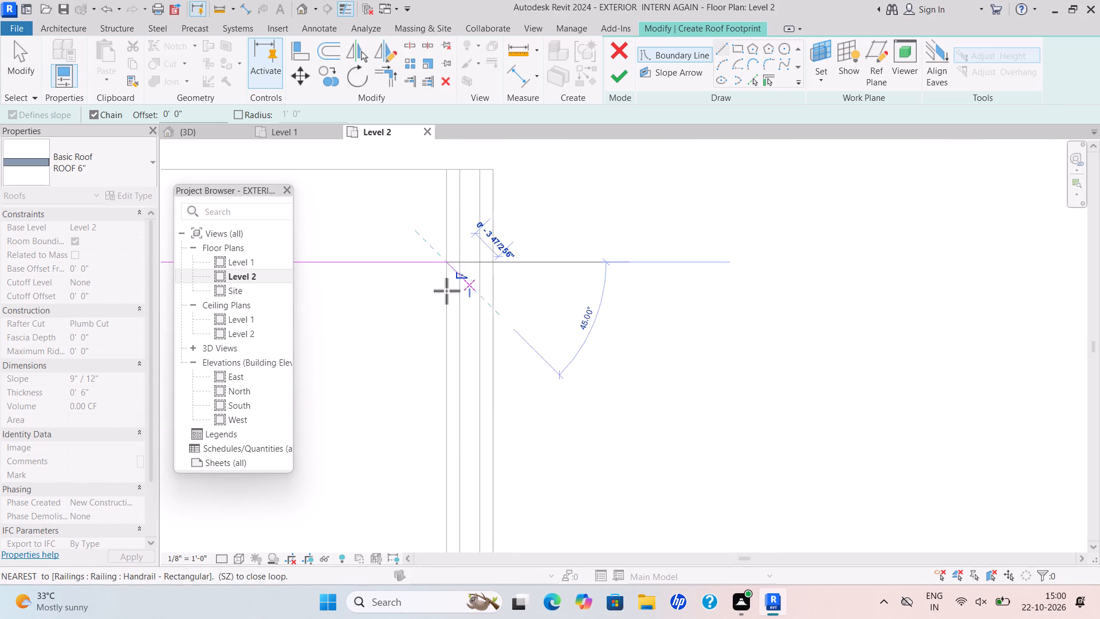
{"action": "scroll", "coordinate": [445, 430], "scroll_direction": "down", "scroll_amount": 4}
{"action": "middle_click_drag", "start_coordinate": [439, 430], "coordinate": [439, 284]}
{"action": "scroll", "coordinate": [442, 438], "scroll_direction": "up", "scroll_amount": 6}
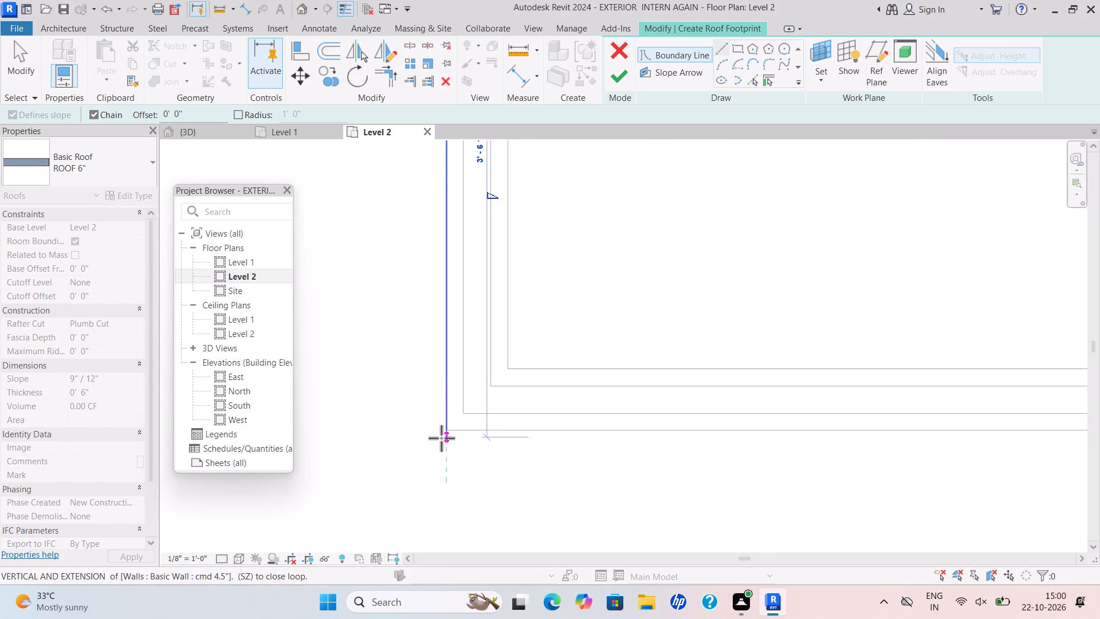
{"action": "scroll", "coordinate": [441, 438], "scroll_direction": "up", "scroll_amount": 18}
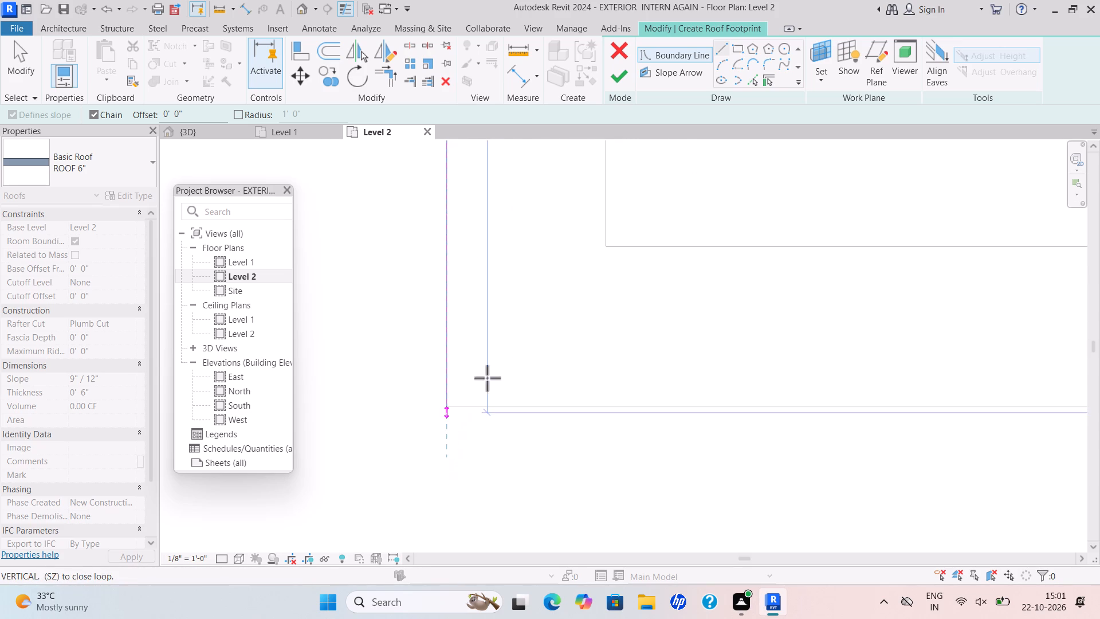
{"action": "scroll", "coordinate": [446, 426], "scroll_direction": "up", "scroll_amount": 5}
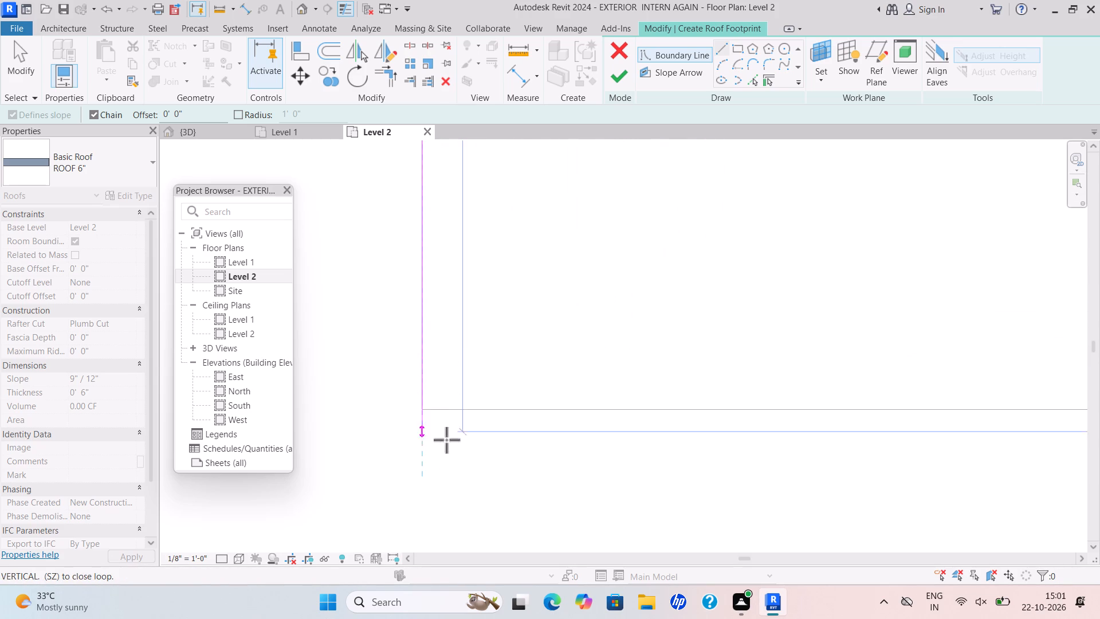
{"action": "left_click", "coordinate": [427, 405]}
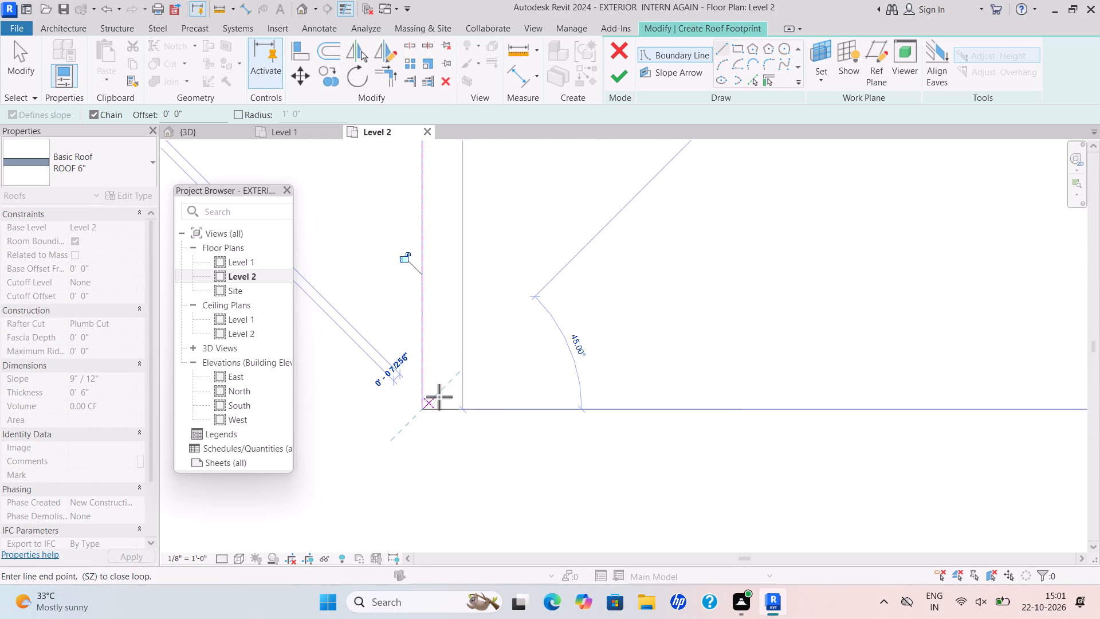
Draw the roof boundary along the outer face of the projecting terrace bay to its far outer corner.
{"action": "scroll", "coordinate": [835, 406], "scroll_direction": "down", "scroll_amount": 4}
{"action": "middle_click_drag", "start_coordinate": [839, 424], "coordinate": [835, 427]}
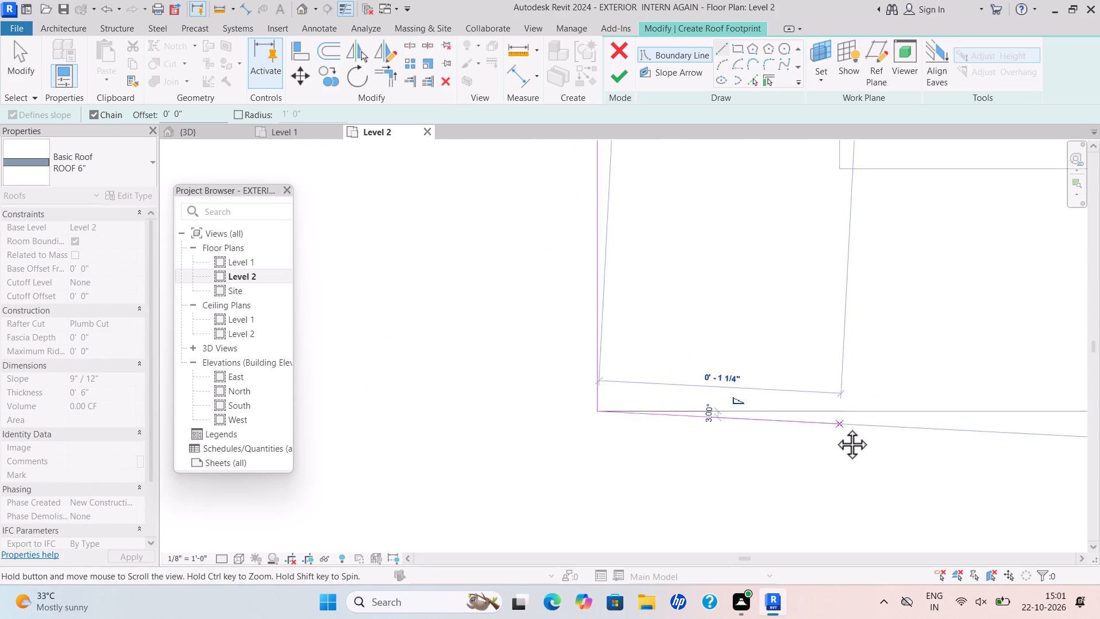
{"action": "scroll", "coordinate": [835, 427], "scroll_direction": "down", "scroll_amount": 3}
{"action": "middle_click_drag", "start_coordinate": [835, 427], "coordinate": [383, 443]}
{"action": "scroll", "coordinate": [877, 440], "scroll_direction": "down", "scroll_amount": 4}
{"action": "middle_click_drag", "start_coordinate": [877, 440], "coordinate": [394, 439]}
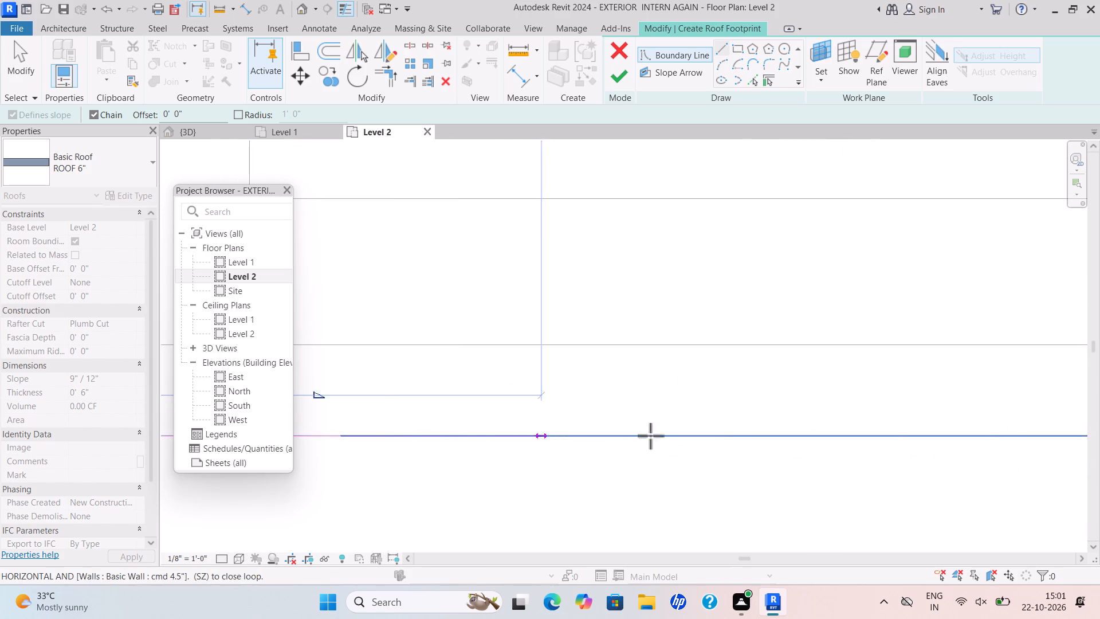
{"action": "scroll", "coordinate": [972, 448], "scroll_direction": "down", "scroll_amount": 6}
{"action": "middle_click_drag", "start_coordinate": [968, 446], "coordinate": [387, 423]}
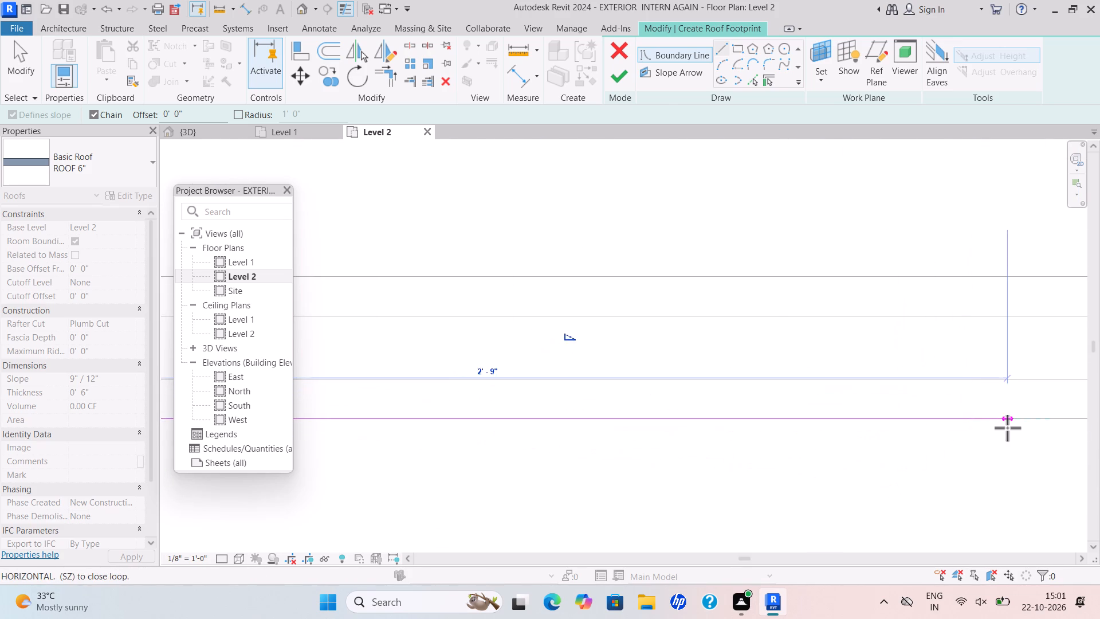
{"action": "scroll", "coordinate": [1007, 428], "scroll_direction": "down", "scroll_amount": 5}
{"action": "middle_click_drag", "start_coordinate": [1006, 428], "coordinate": [404, 414]}
{"action": "scroll", "coordinate": [988, 414], "scroll_direction": "down", "scroll_amount": 4}
{"action": "middle_click_drag", "start_coordinate": [988, 414], "coordinate": [420, 395]}
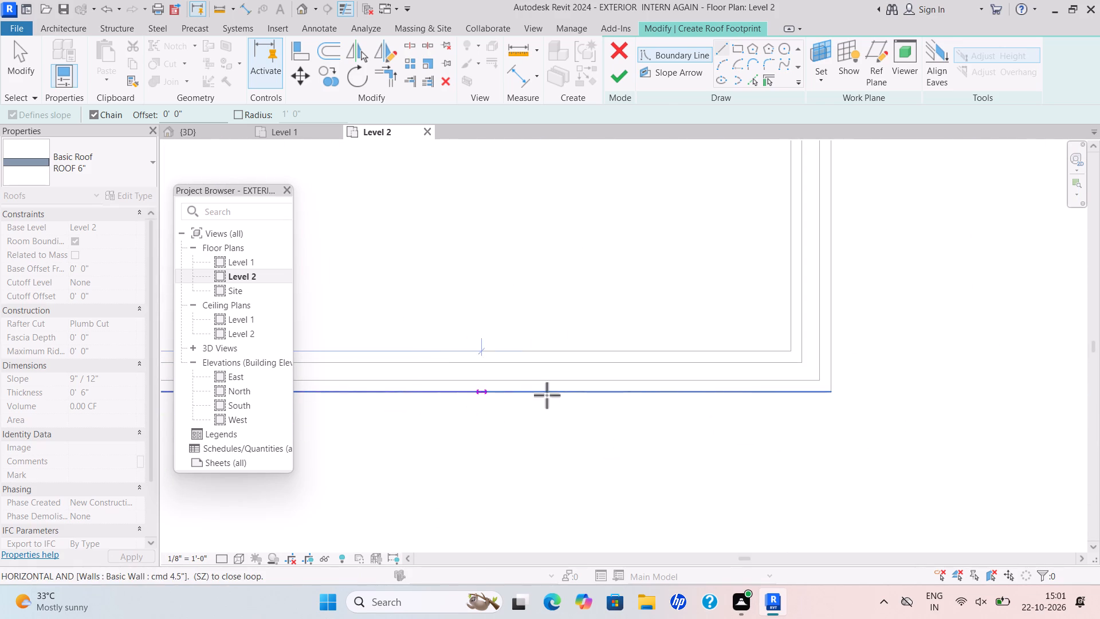
{"action": "scroll", "coordinate": [840, 393], "scroll_direction": "up", "scroll_amount": 10}
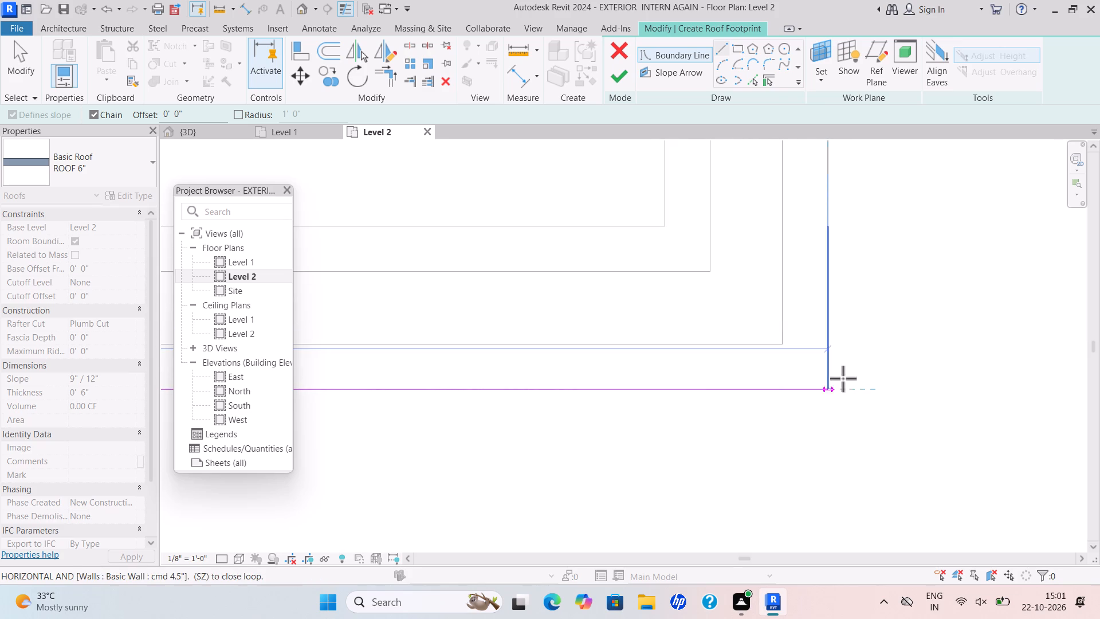
{"action": "left_click", "coordinate": [826, 396]}
Draw the roof boundary up the far side of the projecting terrace bay to the inner corner where the wall turns outward.
{"action": "scroll", "coordinate": [838, 214], "scroll_direction": "down", "scroll_amount": 1}
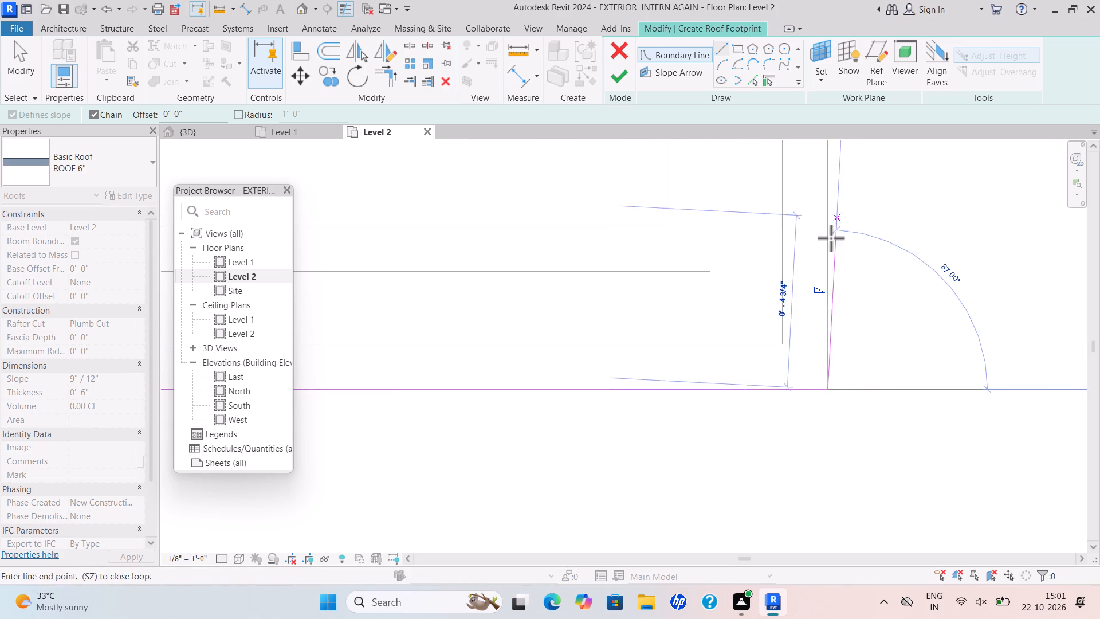
{"action": "middle_click_drag", "start_coordinate": [828, 245], "coordinate": [767, 522]}
{"action": "scroll", "coordinate": [831, 238], "scroll_direction": "down", "scroll_amount": 2}
{"action": "scroll", "coordinate": [781, 303], "scroll_direction": "down", "scroll_amount": 3}
{"action": "middle_click_drag", "start_coordinate": [781, 320], "coordinate": [752, 555]}
{"action": "middle_click_drag", "start_coordinate": [744, 377], "coordinate": [749, 559]}
{"action": "scroll", "coordinate": [735, 522], "scroll_direction": "down", "scroll_amount": 3}
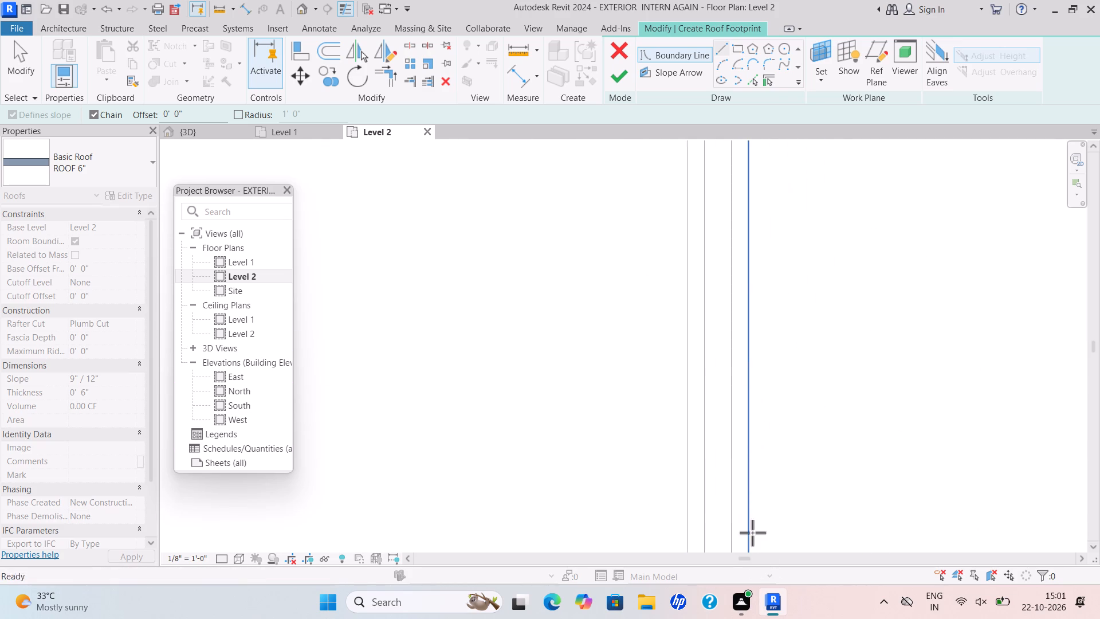
{"action": "scroll", "coordinate": [752, 342], "scroll_direction": "down", "scroll_amount": 2}
{"action": "middle_click_drag", "start_coordinate": [736, 395], "coordinate": [730, 618]}
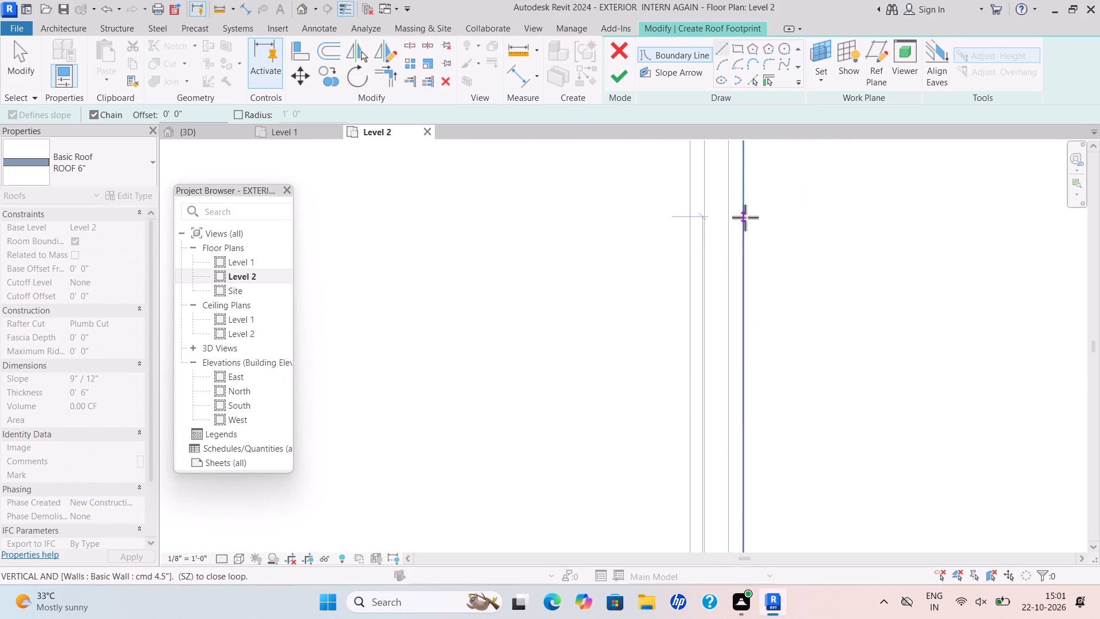
{"action": "scroll", "coordinate": [743, 219], "scroll_direction": "down", "scroll_amount": 4}
{"action": "middle_click_drag", "start_coordinate": [742, 244], "coordinate": [752, 499]}
{"action": "scroll", "coordinate": [764, 188], "scroll_direction": "down", "scroll_amount": 1}
{"action": "middle_click_drag", "start_coordinate": [764, 190], "coordinate": [730, 444]}
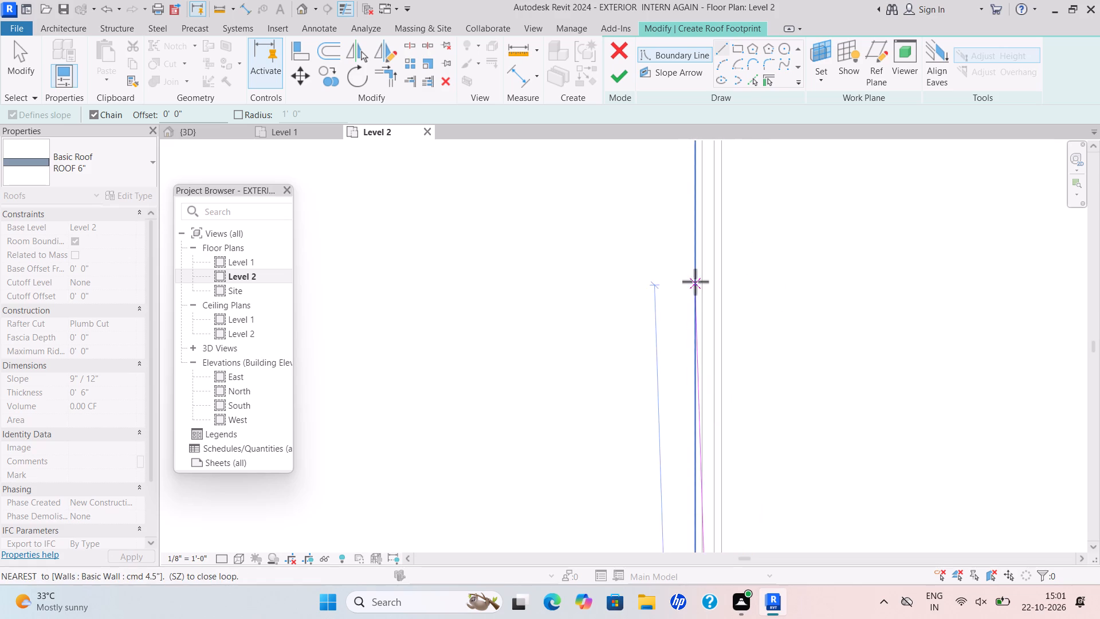
{"action": "scroll", "coordinate": [696, 279], "scroll_direction": "down", "scroll_amount": 2}
{"action": "middle_click_drag", "start_coordinate": [696, 296], "coordinate": [657, 596]}
{"action": "scroll", "coordinate": [688, 328], "scroll_direction": "up", "scroll_amount": 9}
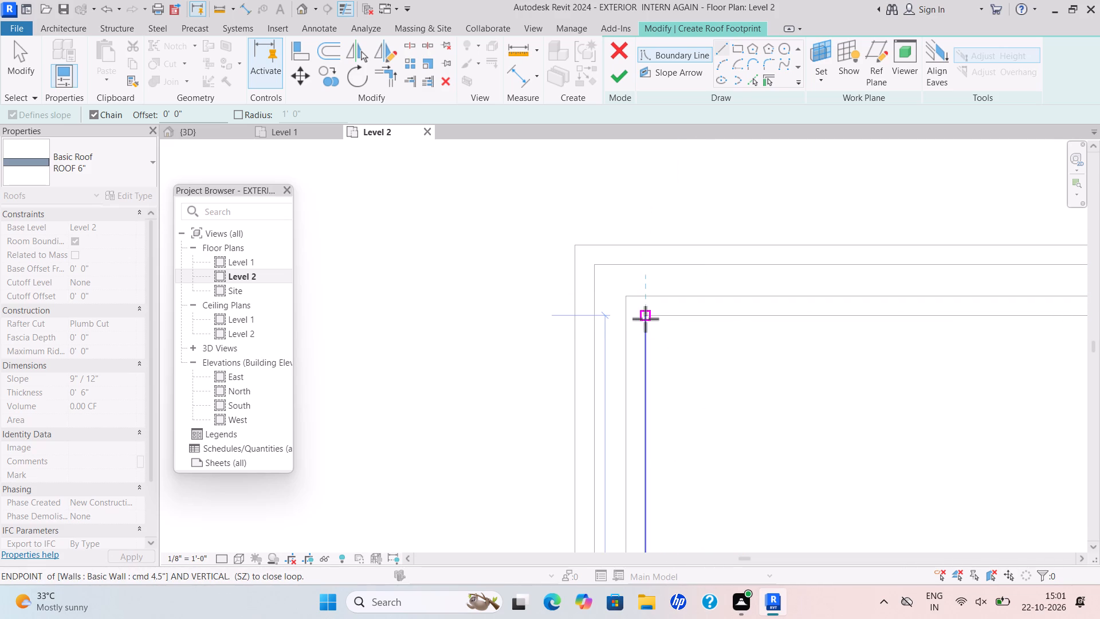
{"action": "scroll", "coordinate": [645, 319], "scroll_direction": "up", "scroll_amount": 6}
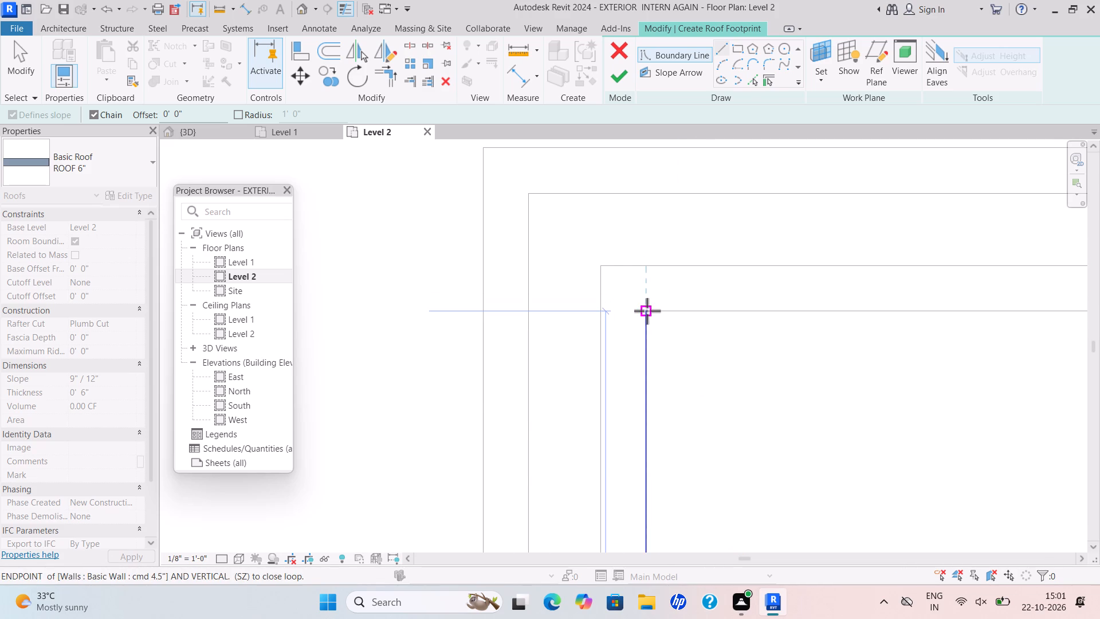
{"action": "left_click", "coordinate": [647, 311]}
Continue the roof boundary horizontally along the outer wall face from the bay's inner corner to the next outer corner.
{"action": "scroll", "coordinate": [901, 304], "scroll_direction": "down", "scroll_amount": 6}
{"action": "middle_click_drag", "start_coordinate": [875, 311], "coordinate": [453, 328]}
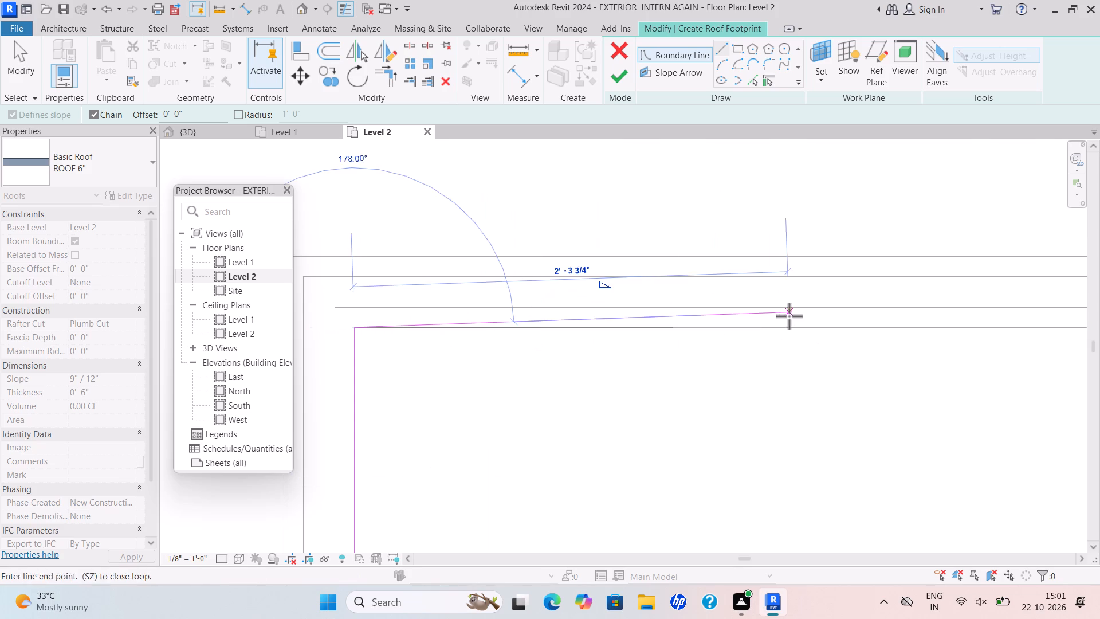
{"action": "scroll", "coordinate": [858, 306], "scroll_direction": "down", "scroll_amount": 6}
{"action": "middle_click_drag", "start_coordinate": [858, 305], "coordinate": [517, 339]}
{"action": "scroll", "coordinate": [1068, 345], "scroll_direction": "down", "scroll_amount": 1}
{"action": "middle_click_drag", "start_coordinate": [1068, 344], "coordinate": [696, 343]}
{"action": "scroll", "coordinate": [1067, 344], "scroll_direction": "down", "scroll_amount": 1}
{"action": "scroll", "coordinate": [713, 348], "scroll_direction": "up", "scroll_amount": 10}
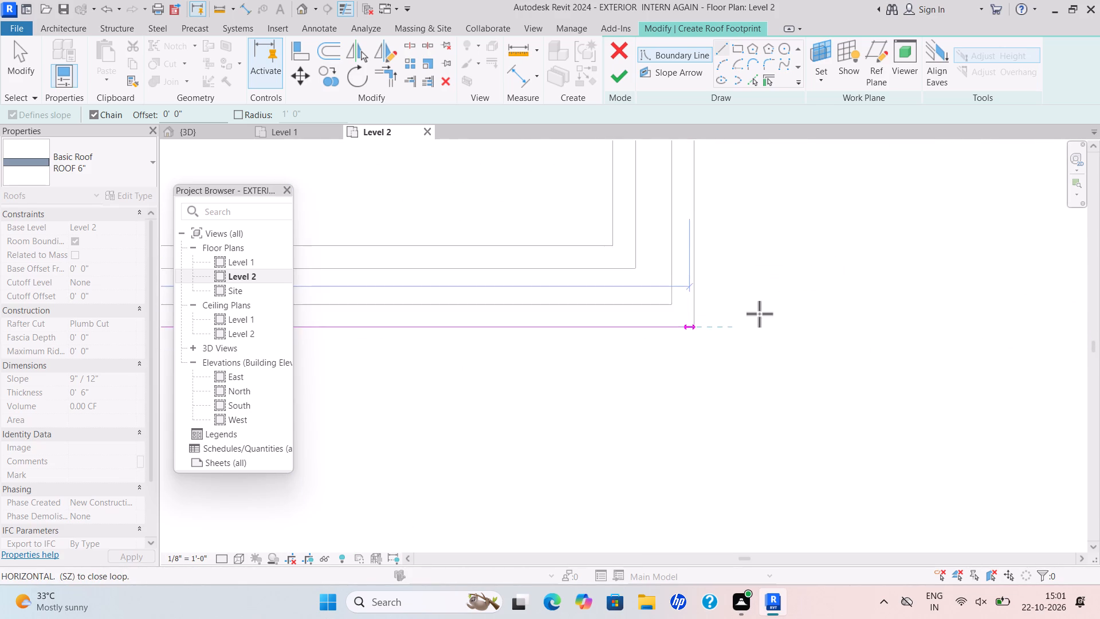
{"action": "left_click", "coordinate": [697, 326]}
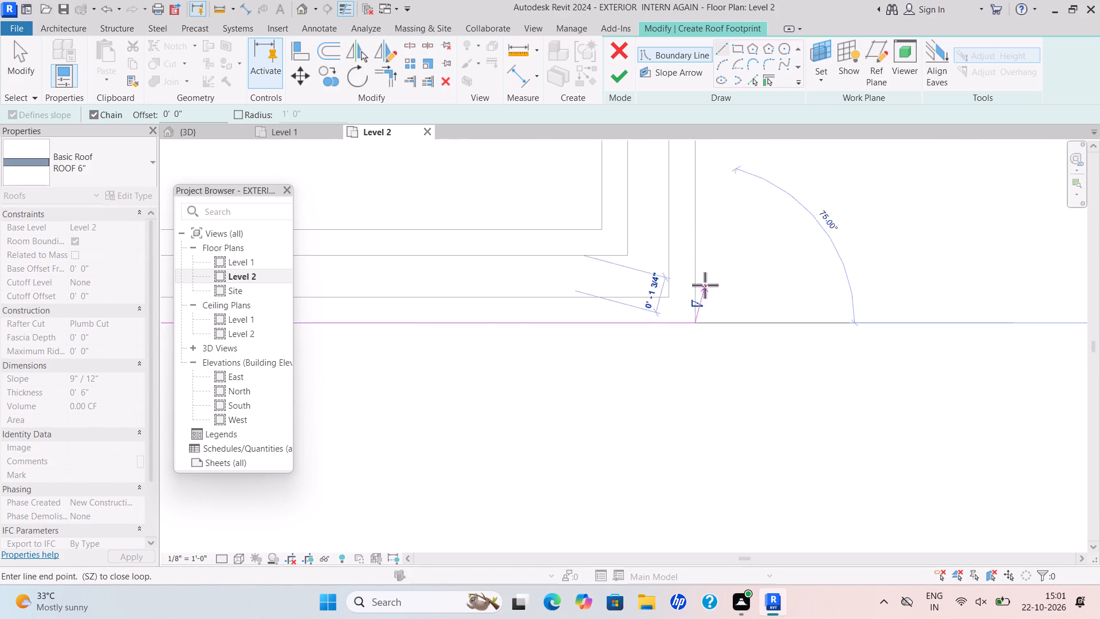
Draw the roof boundary up the outer face of the side wall to the outer corner of the first setback.
{"action": "scroll", "coordinate": [696, 236], "scroll_direction": "down", "scroll_amount": 4}
{"action": "middle_click_drag", "start_coordinate": [690, 264], "coordinate": [641, 524]}
{"action": "scroll", "coordinate": [658, 228], "scroll_direction": "down", "scroll_amount": 5}
{"action": "middle_click_drag", "start_coordinate": [657, 228], "coordinate": [629, 481]}
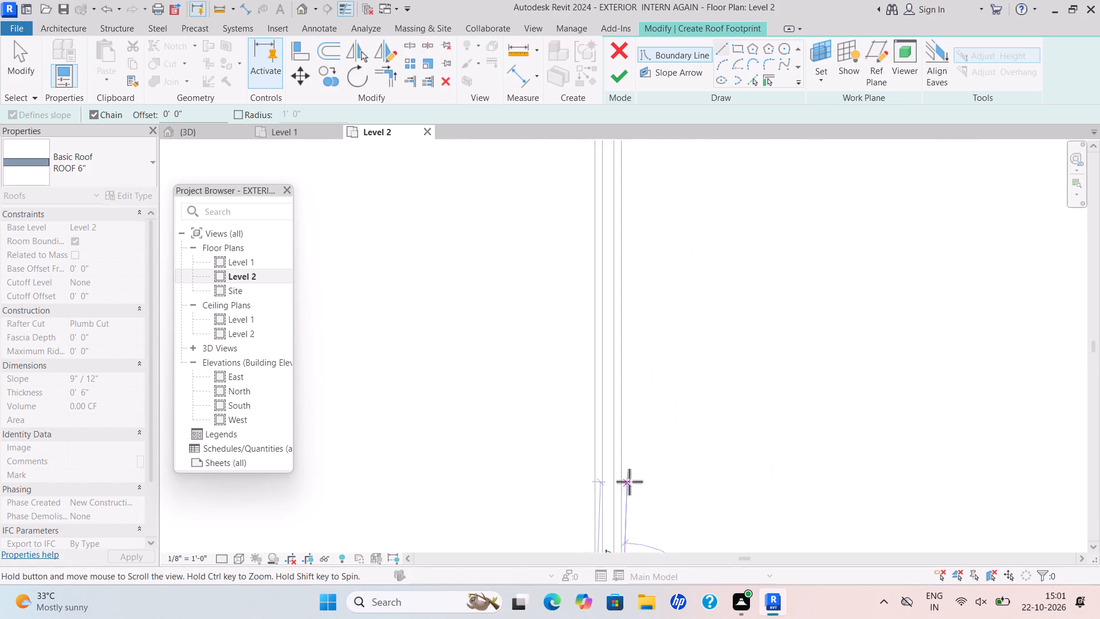
{"action": "middle_click_drag", "start_coordinate": [629, 481], "coordinate": [628, 481]}
{"action": "scroll", "coordinate": [662, 199], "scroll_direction": "down", "scroll_amount": 4}
{"action": "middle_click_drag", "start_coordinate": [661, 204], "coordinate": [656, 545]}
{"action": "scroll", "coordinate": [643, 174], "scroll_direction": "down", "scroll_amount": 4}
{"action": "middle_click_drag", "start_coordinate": [643, 221], "coordinate": [623, 539]}
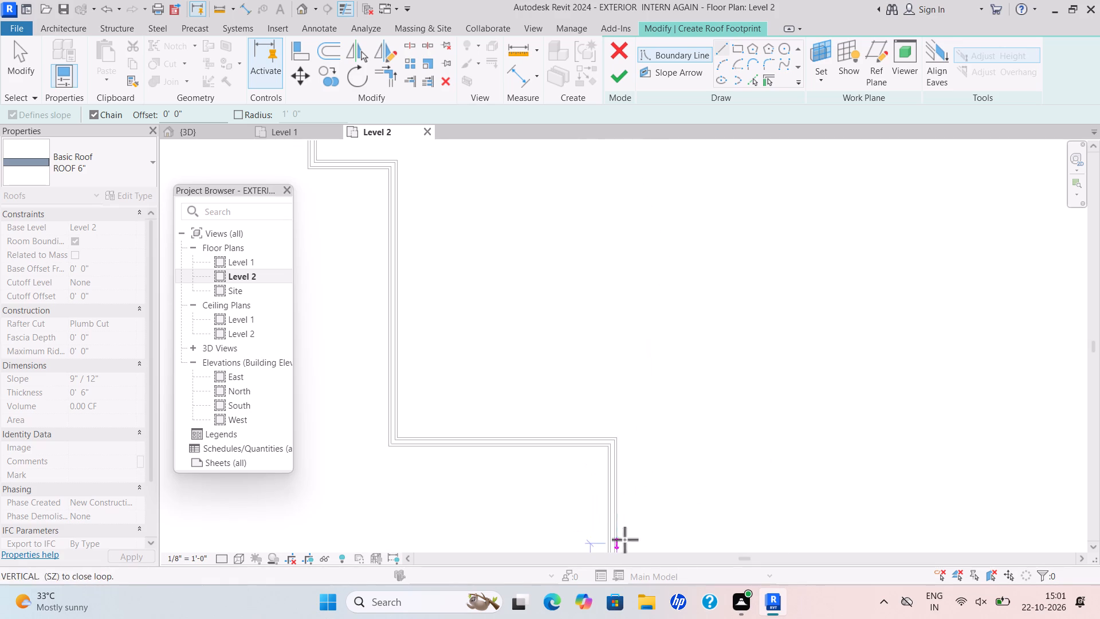
{"action": "scroll", "coordinate": [621, 438], "scroll_direction": "up", "scroll_amount": 13}
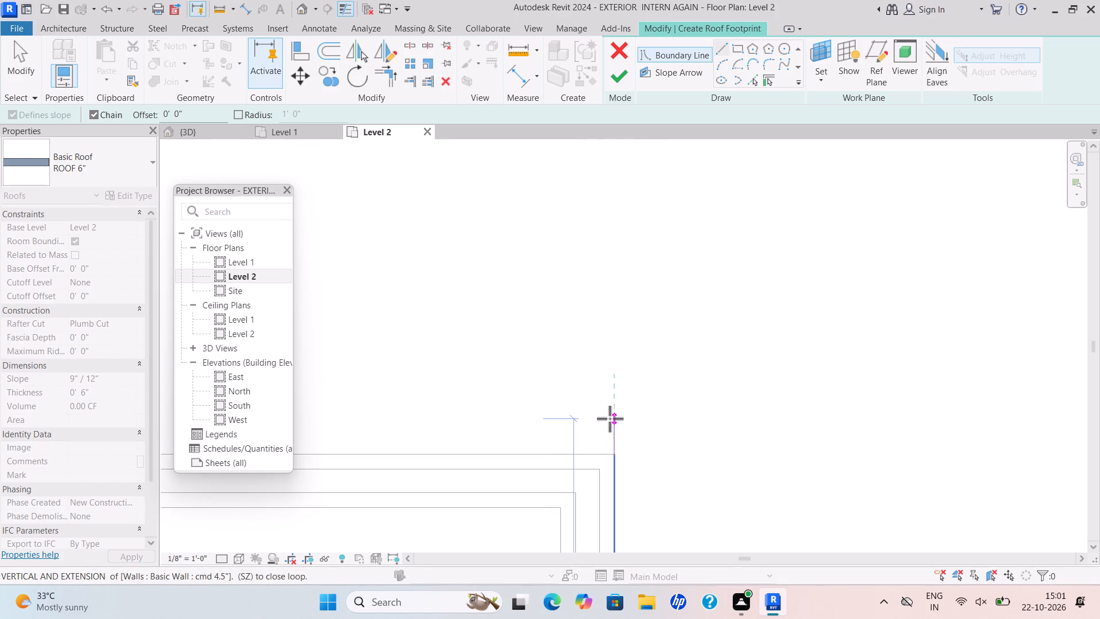
{"action": "scroll", "coordinate": [615, 425], "scroll_direction": "up", "scroll_amount": 4}
{"action": "scroll", "coordinate": [611, 473], "scroll_direction": "up", "scroll_amount": 5}
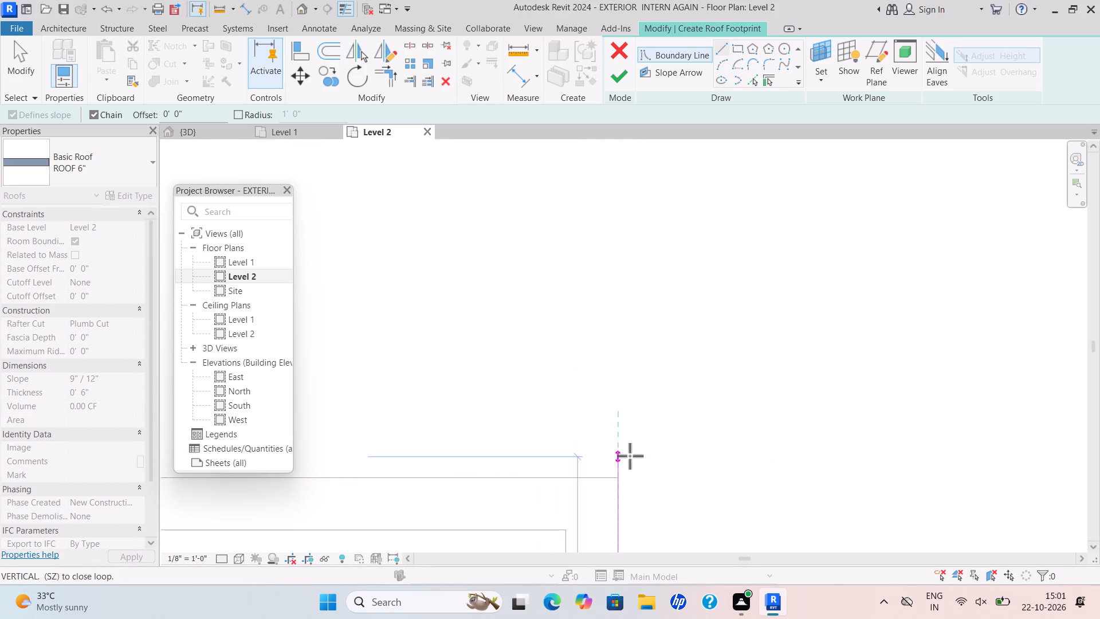
{"action": "left_click", "coordinate": [621, 482]}
Draw the roof boundary inward along the first setback wall to its inner corner.
{"action": "scroll", "coordinate": [404, 489], "scroll_direction": "down", "scroll_amount": 3}
{"action": "middle_click_drag", "start_coordinate": [406, 485], "coordinate": [598, 484]}
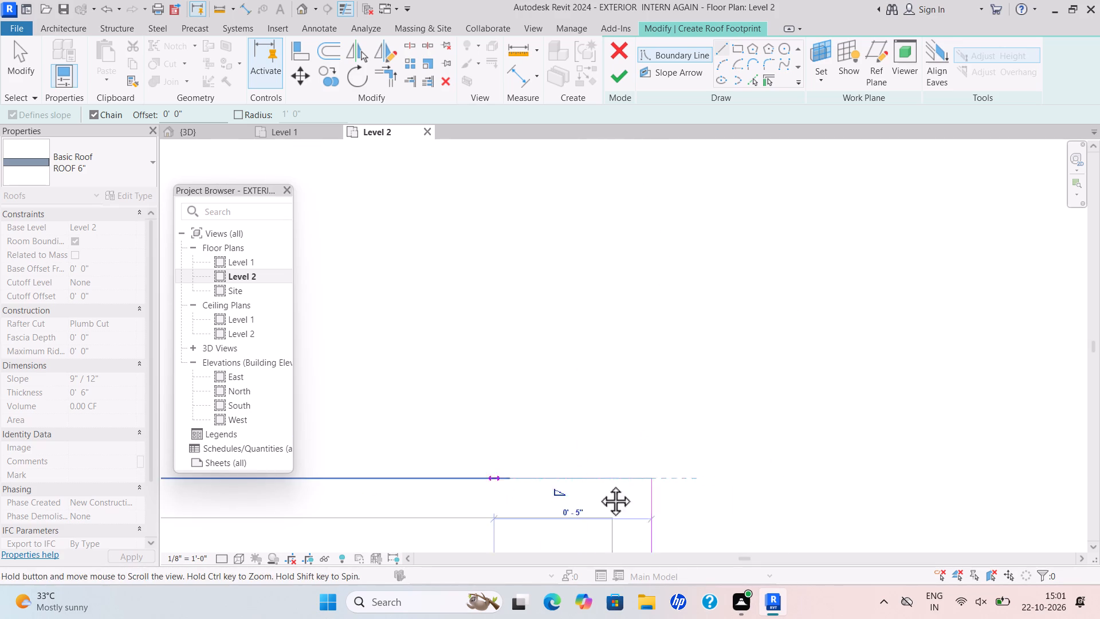
{"action": "middle_click_drag", "start_coordinate": [598, 484], "coordinate": [946, 464]}
{"action": "scroll", "coordinate": [598, 484], "scroll_direction": "down", "scroll_amount": 3}
{"action": "scroll", "coordinate": [469, 461], "scroll_direction": "down", "scroll_amount": 4}
{"action": "middle_click_drag", "start_coordinate": [492, 464], "coordinate": [823, 488]}
{"action": "scroll", "coordinate": [638, 447], "scroll_direction": "down", "scroll_amount": 3}
{"action": "middle_click_drag", "start_coordinate": [630, 447], "coordinate": [910, 457]}
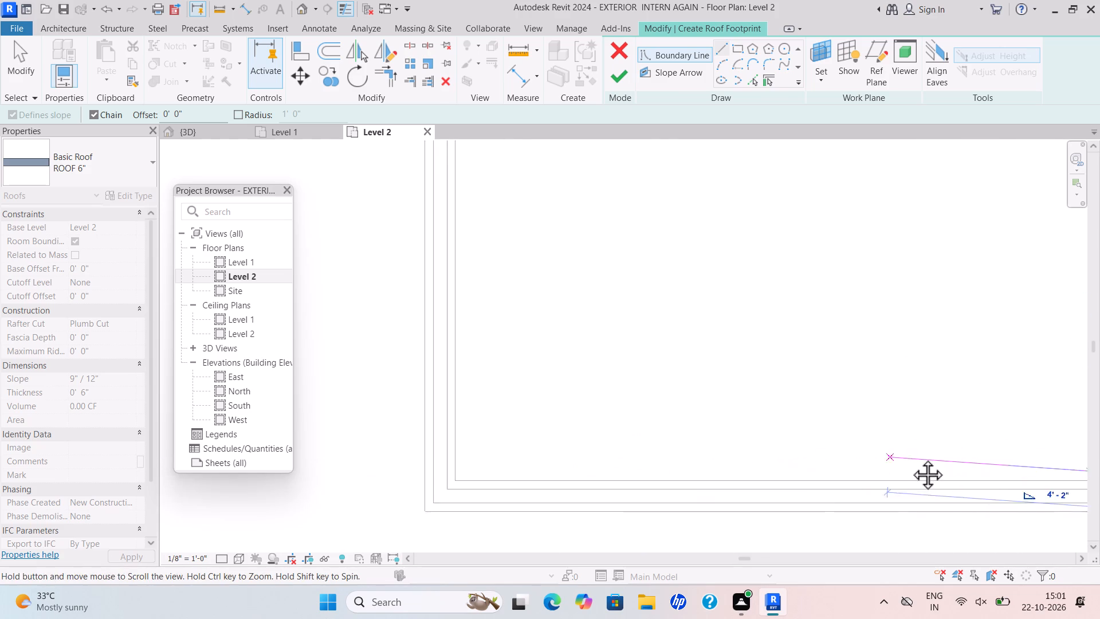
{"action": "scroll", "coordinate": [910, 457], "scroll_direction": "down", "scroll_amount": 2}
{"action": "middle_click_drag", "start_coordinate": [910, 457], "coordinate": [920, 460]}
{"action": "scroll", "coordinate": [584, 478], "scroll_direction": "up", "scroll_amount": 6}
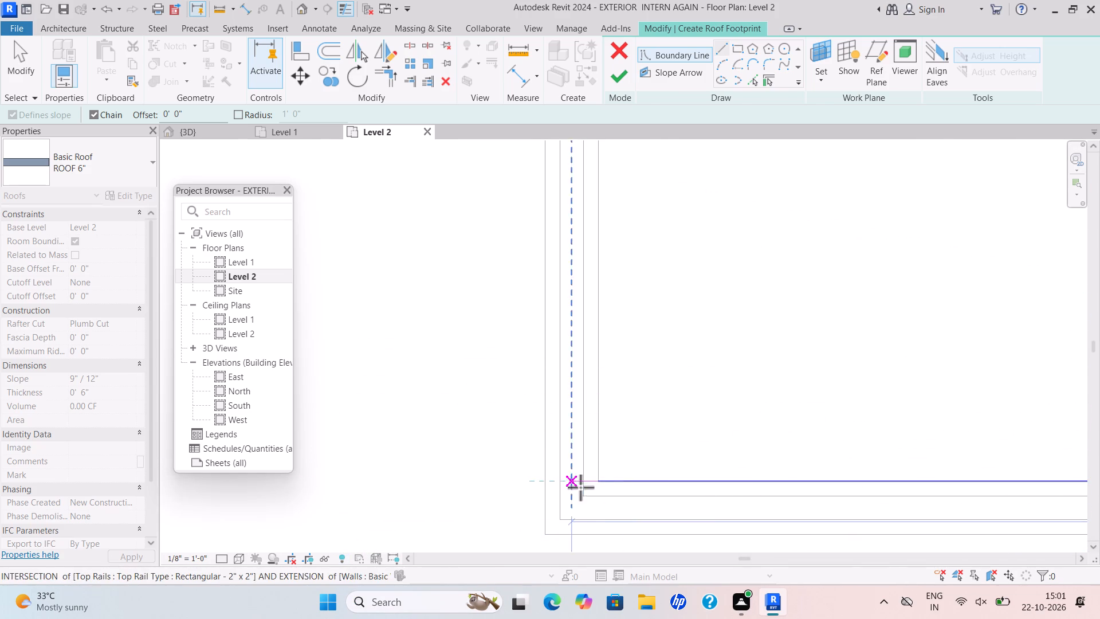
{"action": "scroll", "coordinate": [595, 488], "scroll_direction": "up", "scroll_amount": 15}
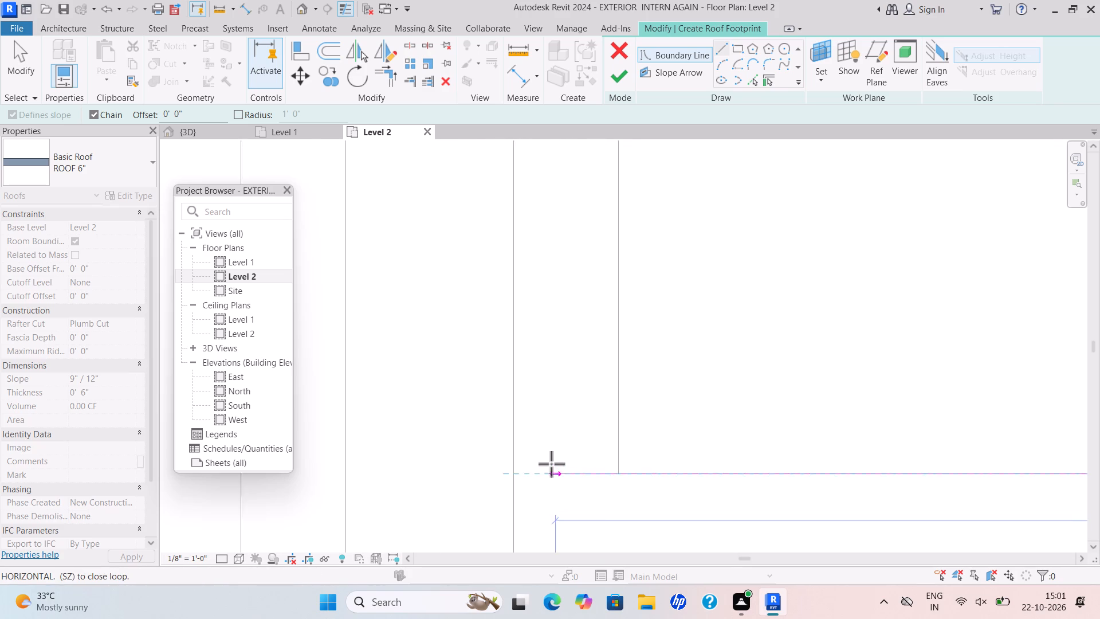
{"action": "scroll", "coordinate": [551, 464], "scroll_direction": "up", "scroll_amount": 1}
{"action": "left_click", "coordinate": [639, 482]}
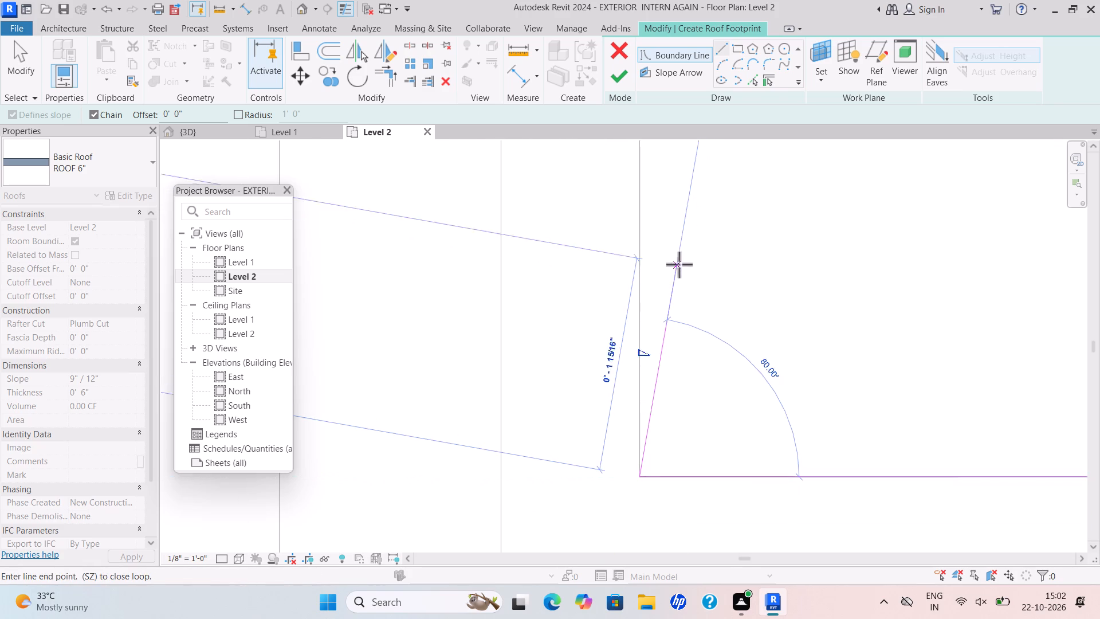
Draw the roof boundary up the side wall from the first setback's inner corner to the next outer corner.
{"action": "scroll", "coordinate": [644, 284], "scroll_direction": "down", "scroll_amount": 5}
{"action": "middle_click_drag", "start_coordinate": [651, 328], "coordinate": [702, 501]}
{"action": "scroll", "coordinate": [693, 250], "scroll_direction": "down", "scroll_amount": 5}
{"action": "middle_click_drag", "start_coordinate": [696, 297], "coordinate": [748, 539]}
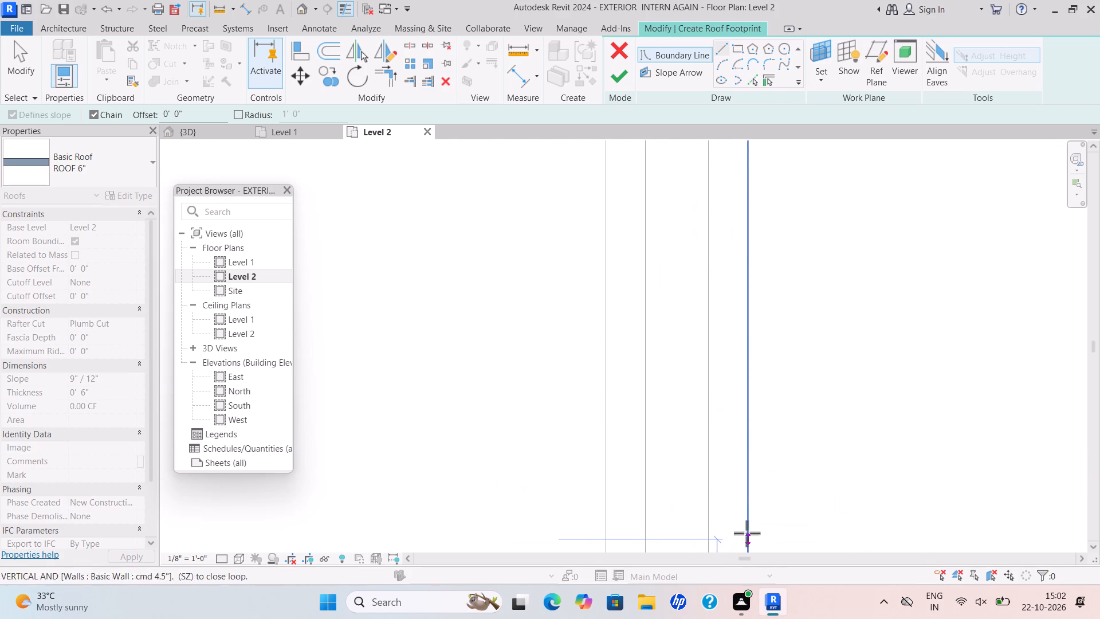
{"action": "scroll", "coordinate": [745, 228], "scroll_direction": "down", "scroll_amount": 6}
{"action": "middle_click_drag", "start_coordinate": [731, 288], "coordinate": [687, 544]}
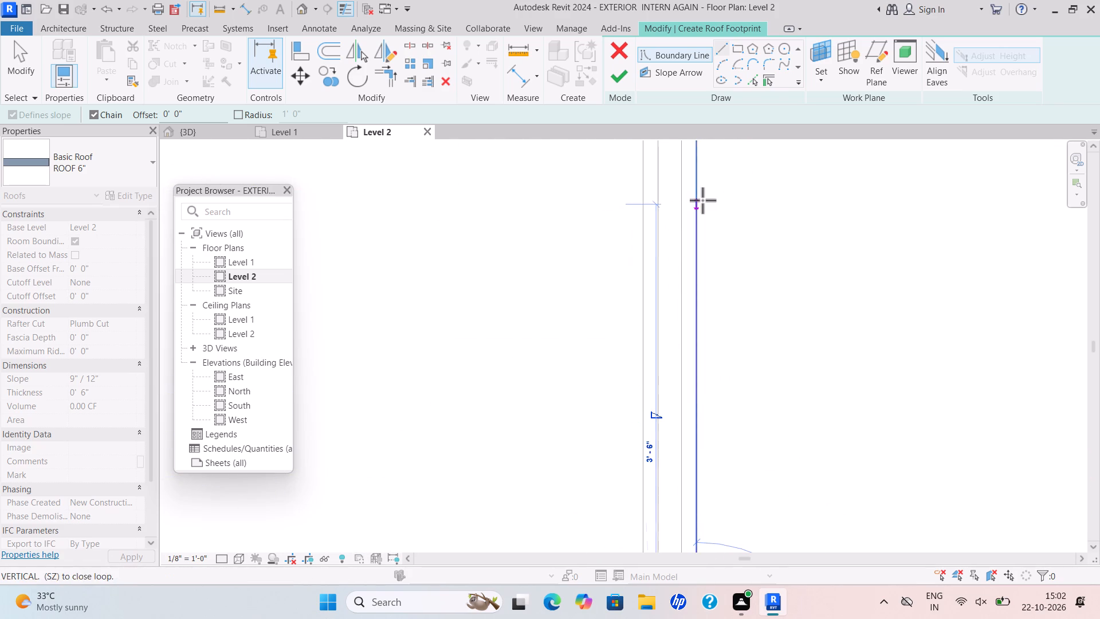
{"action": "scroll", "coordinate": [698, 197], "scroll_direction": "down", "scroll_amount": 6}
{"action": "middle_click_drag", "start_coordinate": [693, 233], "coordinate": [653, 441]}
{"action": "middle_click_drag", "start_coordinate": [669, 193], "coordinate": [621, 518]}
{"action": "scroll", "coordinate": [669, 217], "scroll_direction": "down", "scroll_amount": 5}
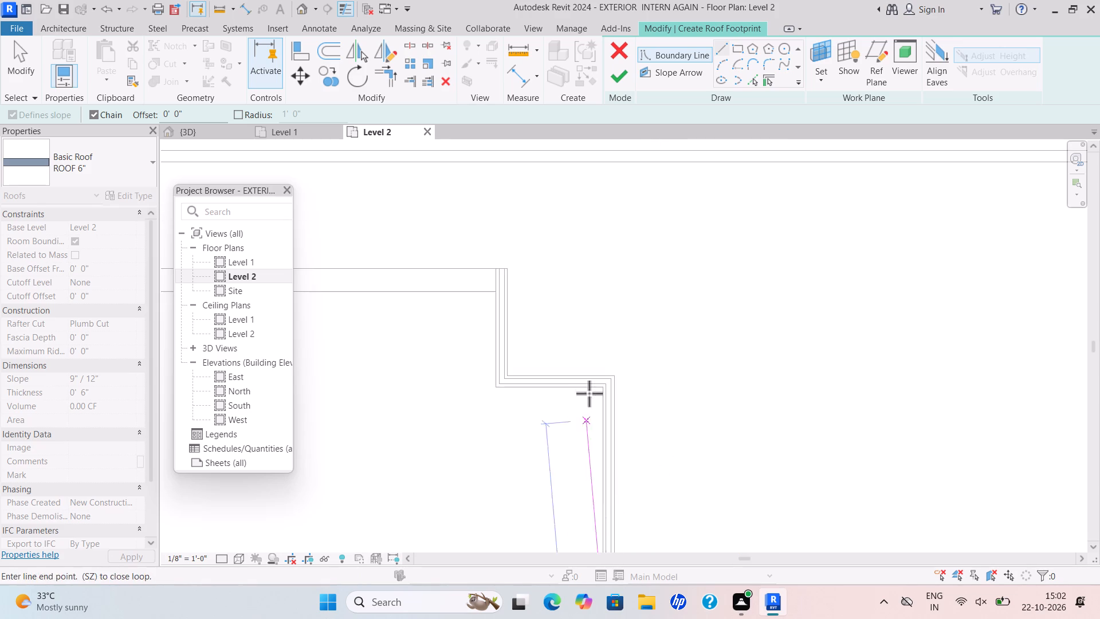
{"action": "scroll", "coordinate": [600, 369], "scroll_direction": "up", "scroll_amount": 13}
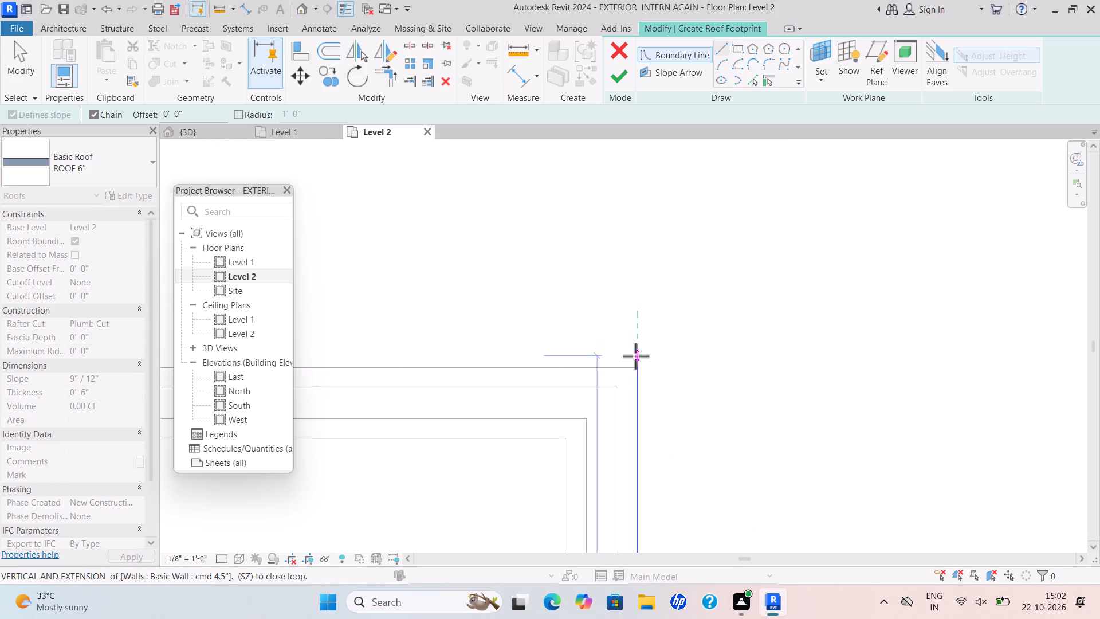
{"action": "scroll", "coordinate": [634, 358], "scroll_direction": "up", "scroll_amount": 11}
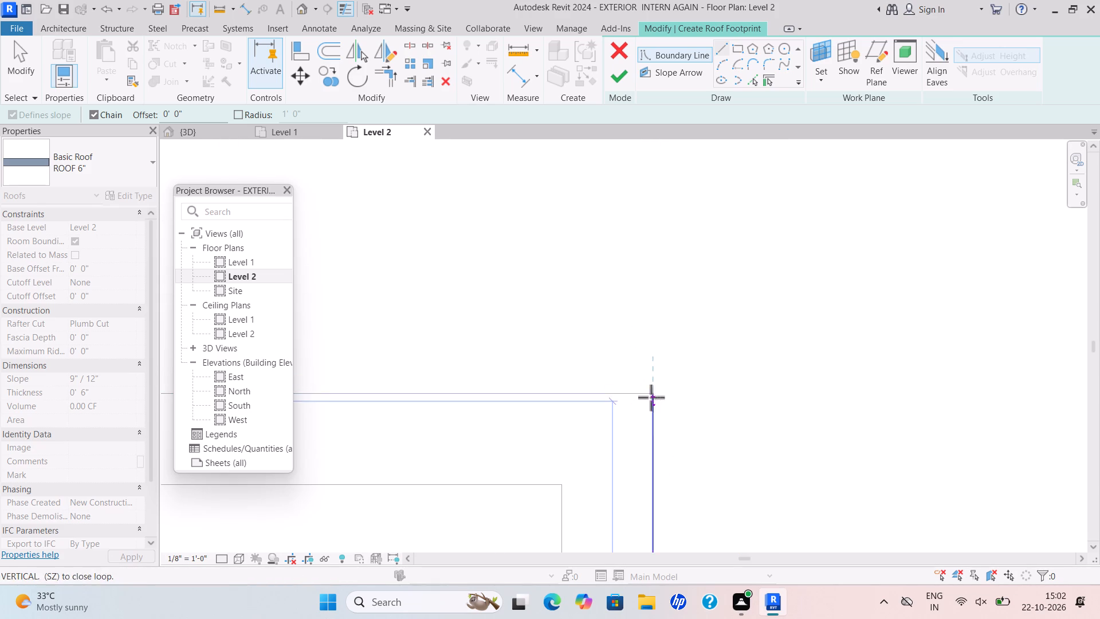
{"action": "left_click", "coordinate": [651, 391]}
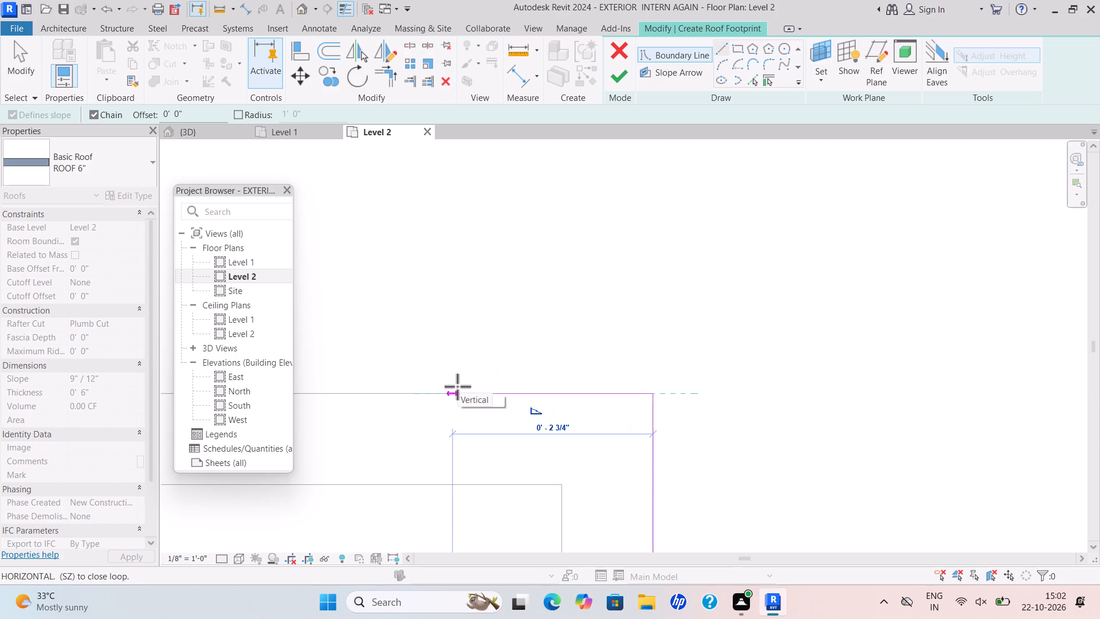
Draw the roof boundary inward along the second setback wall, about 3'-6", to its inner corner.
{"action": "scroll", "coordinate": [564, 381], "scroll_direction": "down", "scroll_amount": 6}
{"action": "middle_click_drag", "start_coordinate": [561, 382], "coordinate": [987, 402]}
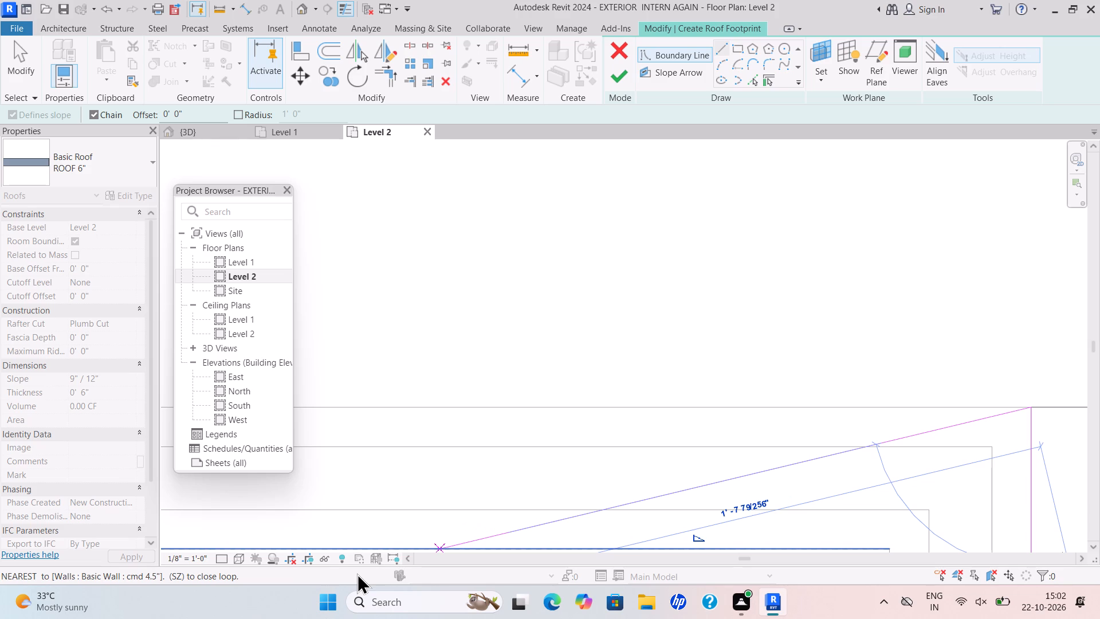
{"action": "scroll", "coordinate": [390, 368], "scroll_direction": "down", "scroll_amount": 7}
{"action": "middle_click_drag", "start_coordinate": [428, 379], "coordinate": [635, 359]}
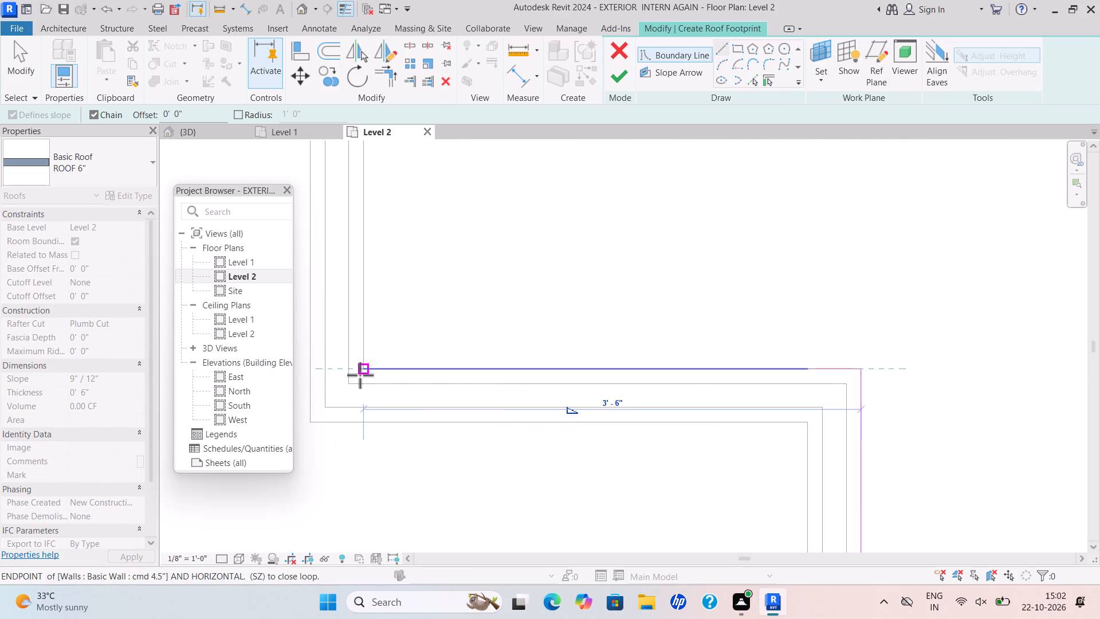
{"action": "scroll", "coordinate": [361, 375], "scroll_direction": "up", "scroll_amount": 10}
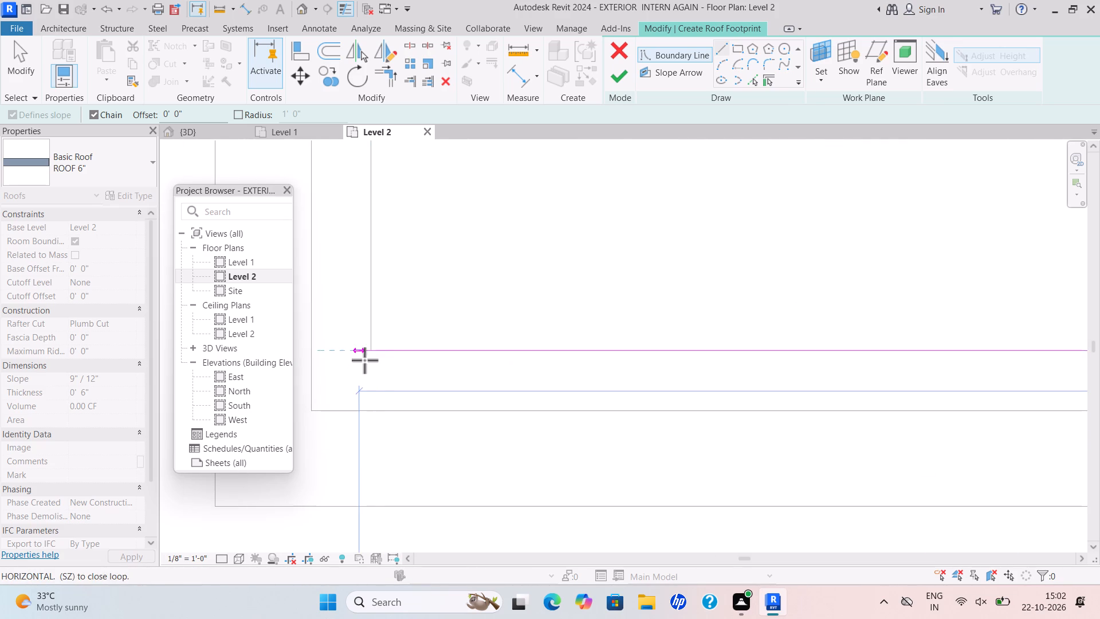
{"action": "left_click", "coordinate": [371, 354]}
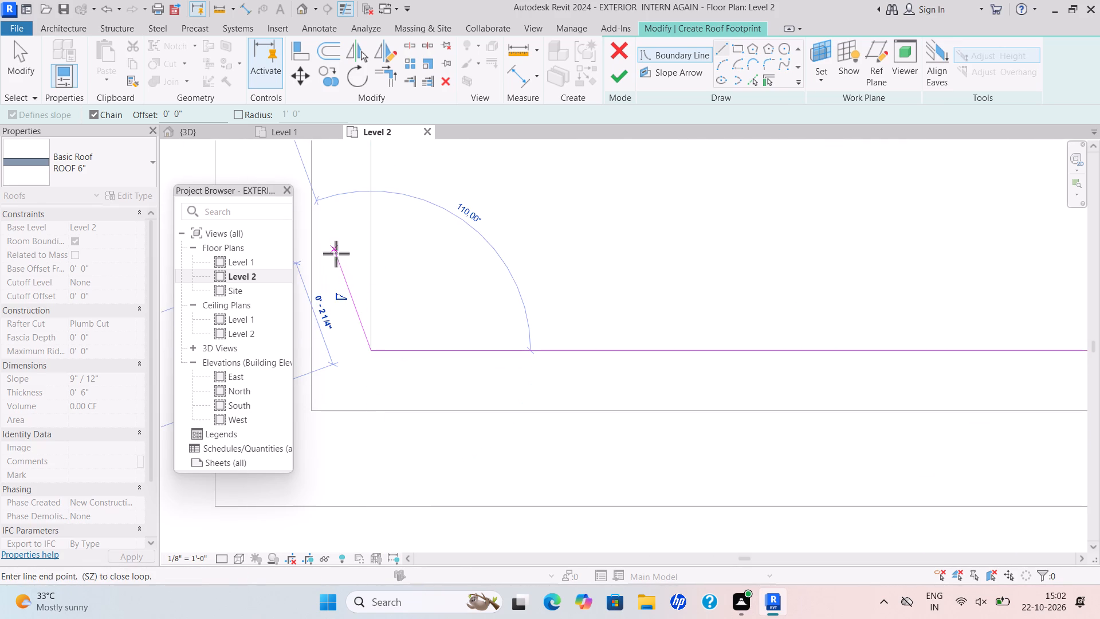
Draw the roof boundary up the side wall from the second setback's inner corner to the building's end corner.
{"action": "scroll", "coordinate": [339, 284], "scroll_direction": "down", "scroll_amount": 3}
{"action": "middle_click_drag", "start_coordinate": [348, 331], "coordinate": [355, 547]}
{"action": "scroll", "coordinate": [382, 256], "scroll_direction": "down", "scroll_amount": 3}
{"action": "middle_click_drag", "start_coordinate": [380, 264], "coordinate": [376, 471]}
{"action": "scroll", "coordinate": [362, 248], "scroll_direction": "down", "scroll_amount": 6}
{"action": "middle_click_drag", "start_coordinate": [362, 267], "coordinate": [343, 490]}
{"action": "scroll", "coordinate": [341, 276], "scroll_direction": "up", "scroll_amount": 13}
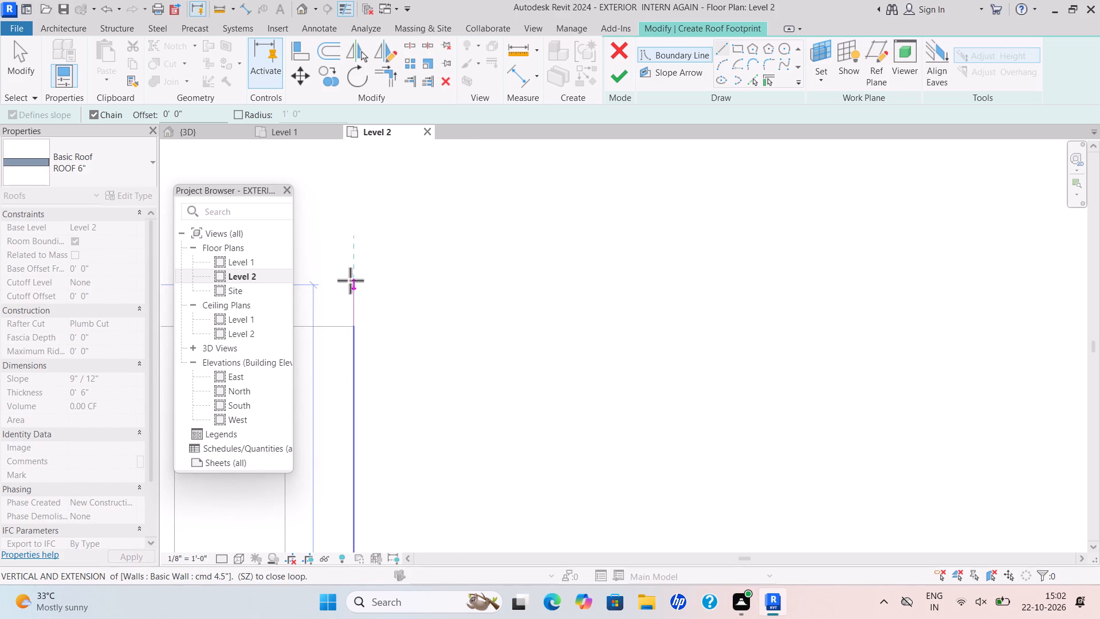
{"action": "scroll", "coordinate": [344, 322], "scroll_direction": "up", "scroll_amount": 5}
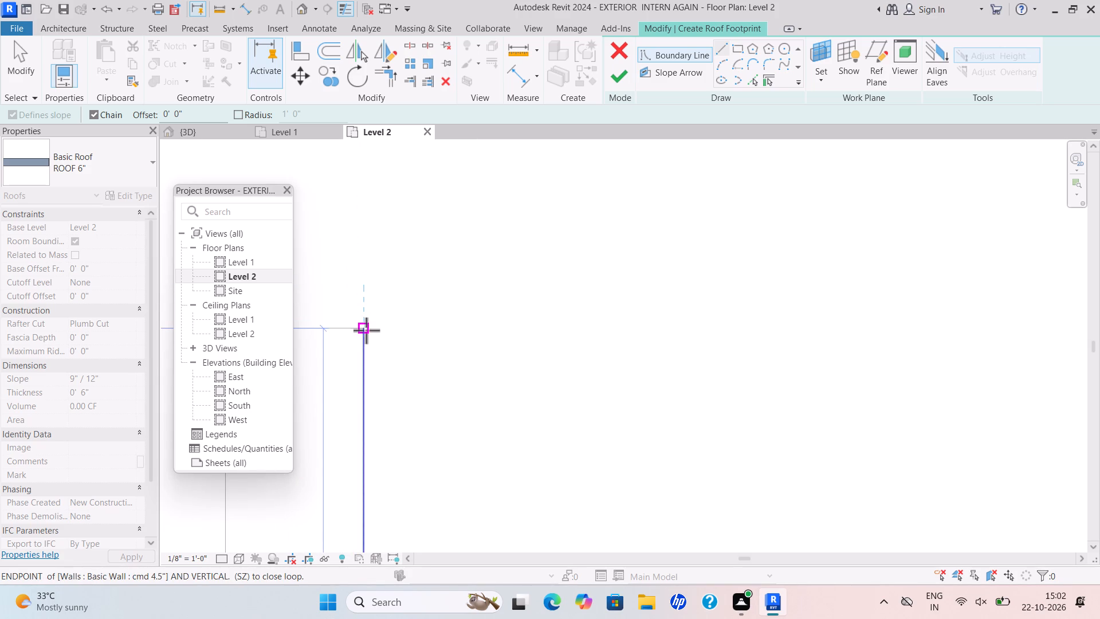
{"action": "scroll", "coordinate": [366, 330], "scroll_direction": "up", "scroll_amount": 10}
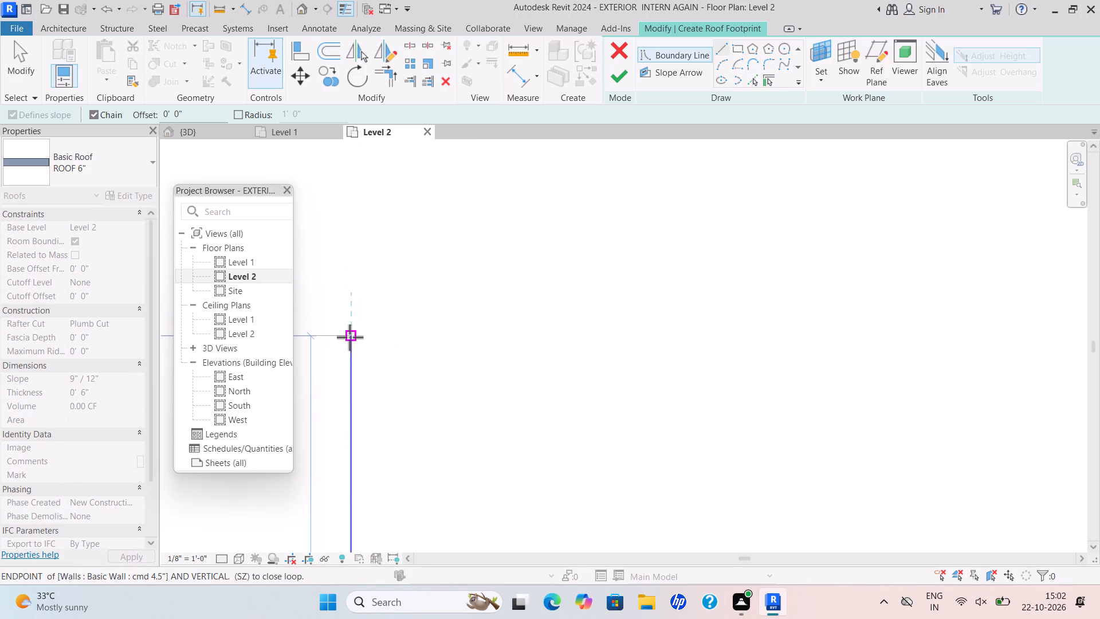
{"action": "left_click", "coordinate": [349, 337]}
Draw the roof boundary along the outer face of the projecting end wall, about 30'-3", to its far corner.
{"action": "scroll", "coordinate": [406, 315], "scroll_direction": "down", "scroll_amount": 6}
{"action": "middle_click_drag", "start_coordinate": [407, 315], "coordinate": [877, 220]}
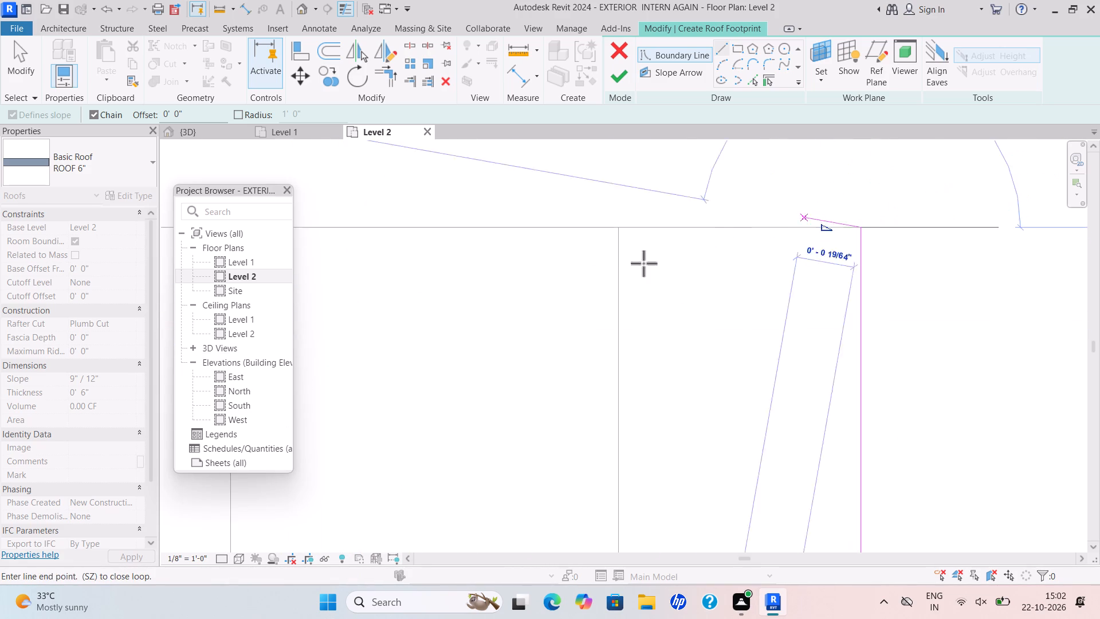
{"action": "scroll", "coordinate": [490, 270], "scroll_direction": "down", "scroll_amount": 5}
{"action": "middle_click_drag", "start_coordinate": [503, 273], "coordinate": [857, 324]}
{"action": "scroll", "coordinate": [426, 339], "scroll_direction": "down", "scroll_amount": 6}
{"action": "middle_click_drag", "start_coordinate": [465, 344], "coordinate": [947, 309]}
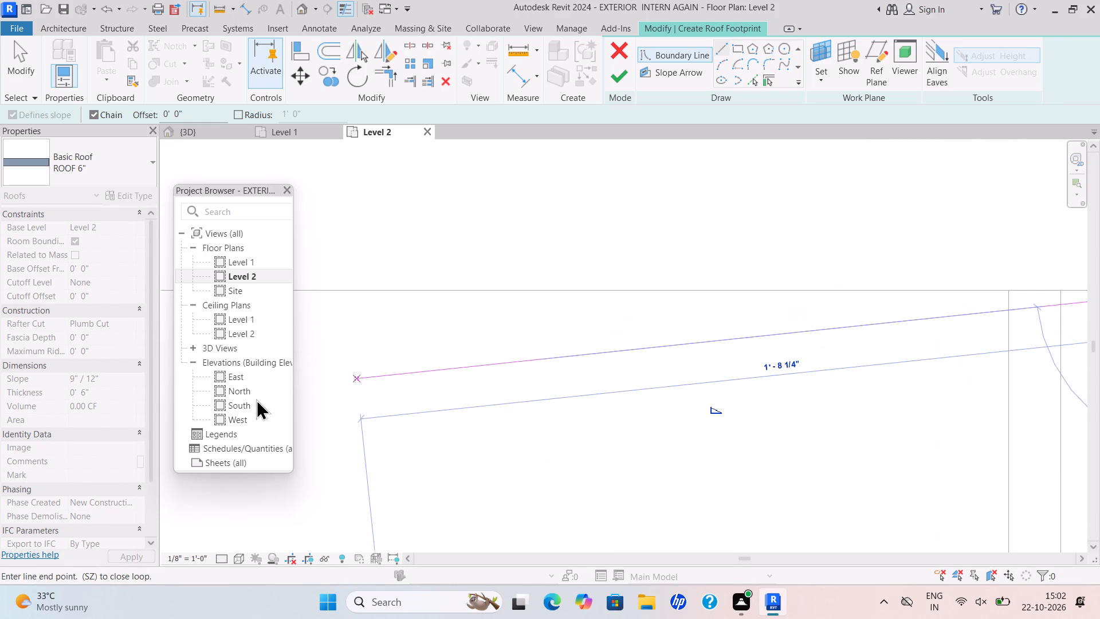
{"action": "scroll", "coordinate": [496, 317], "scroll_direction": "down", "scroll_amount": 5}
{"action": "middle_click_drag", "start_coordinate": [501, 317], "coordinate": [832, 350]}
{"action": "scroll", "coordinate": [396, 386], "scroll_direction": "down", "scroll_amount": 4}
{"action": "middle_click_drag", "start_coordinate": [415, 386], "coordinate": [793, 335]}
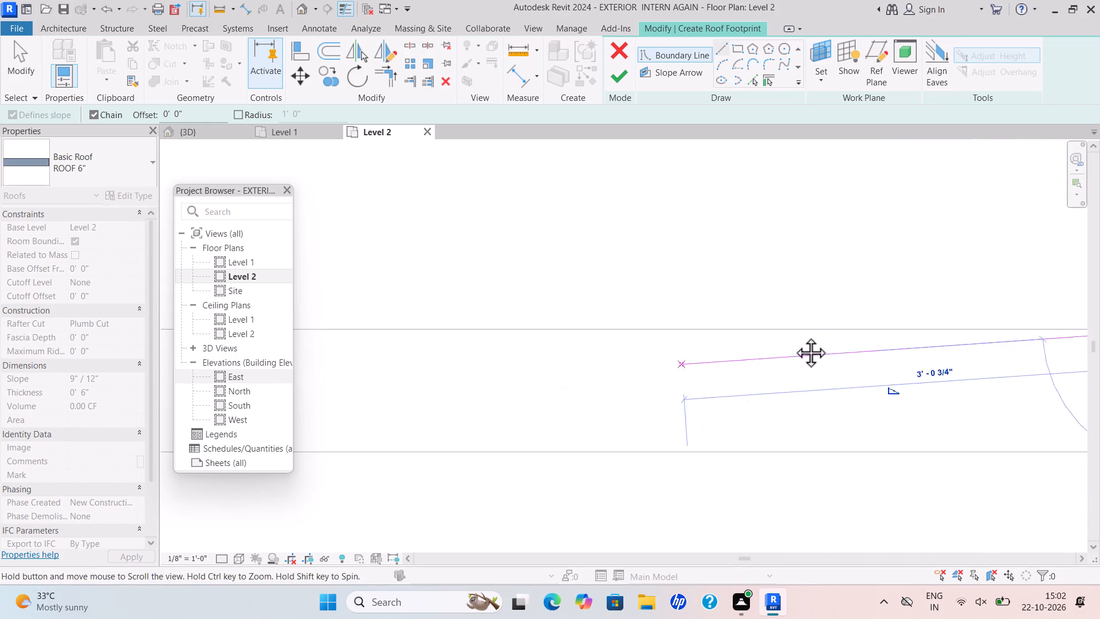
{"action": "scroll", "coordinate": [793, 335], "scroll_direction": "down", "scroll_amount": 1}
{"action": "middle_click_drag", "start_coordinate": [793, 335], "coordinate": [802, 335]}
{"action": "scroll", "coordinate": [484, 328], "scroll_direction": "down", "scroll_amount": 2}
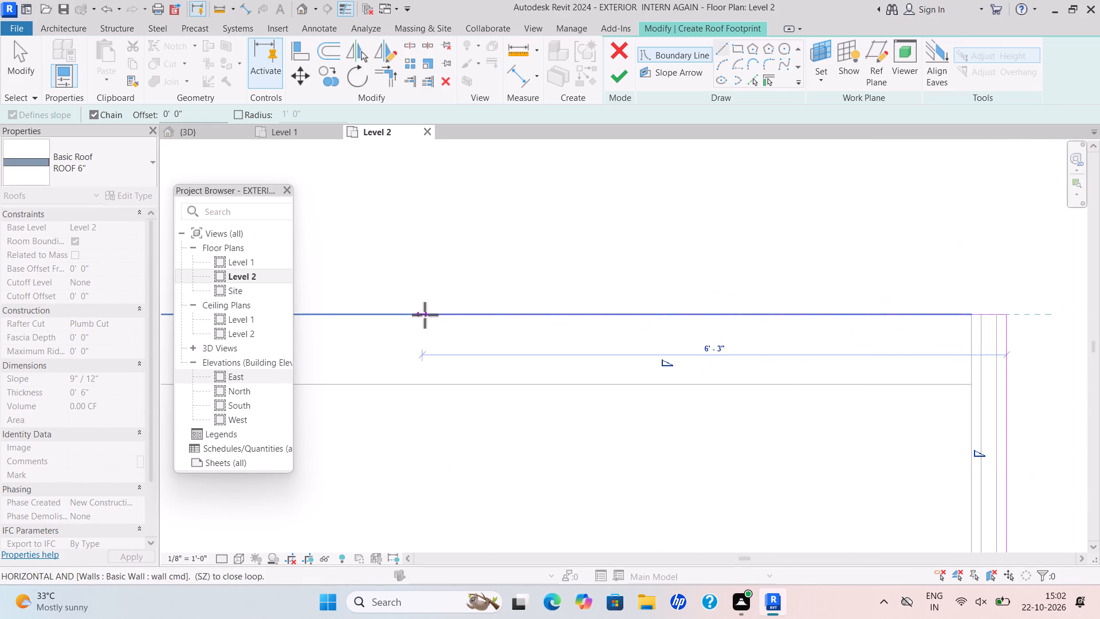
{"action": "scroll", "coordinate": [425, 315], "scroll_direction": "down", "scroll_amount": 5}
{"action": "middle_click_drag", "start_coordinate": [426, 315], "coordinate": [918, 319]}
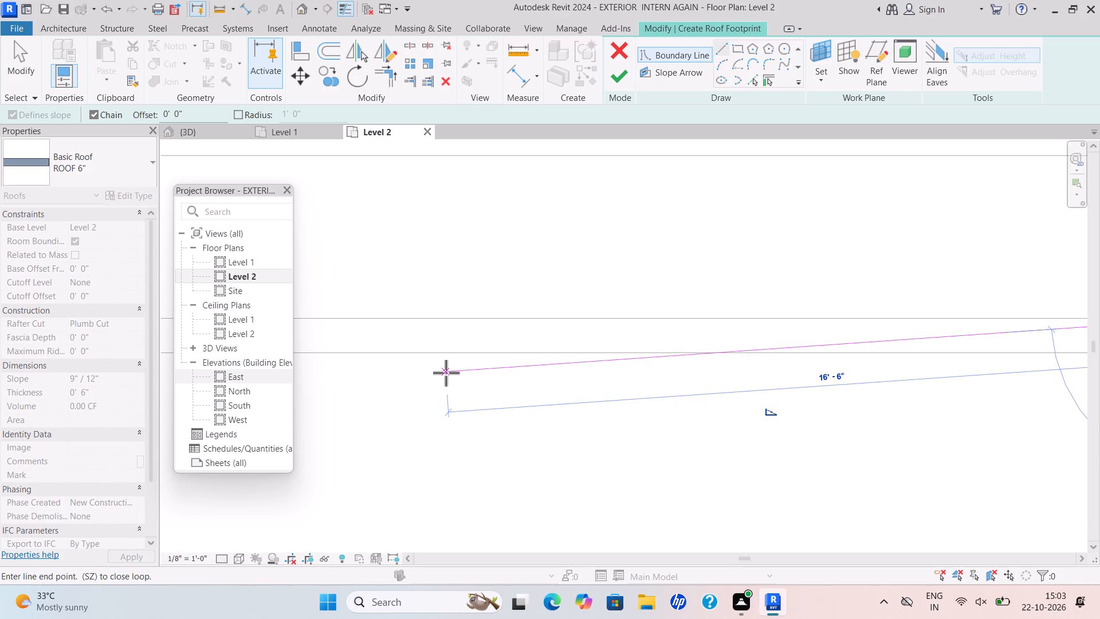
{"action": "scroll", "coordinate": [409, 331], "scroll_direction": "down", "scroll_amount": 5}
{"action": "middle_click_drag", "start_coordinate": [409, 331], "coordinate": [634, 327]}
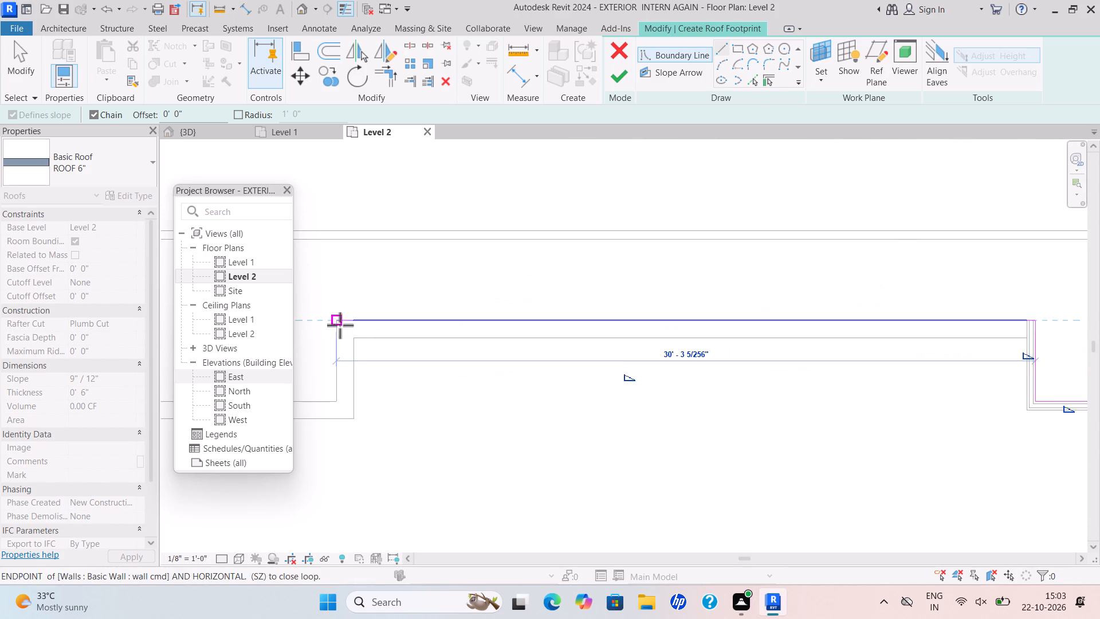
{"action": "scroll", "coordinate": [336, 324], "scroll_direction": "up", "scroll_amount": 9}
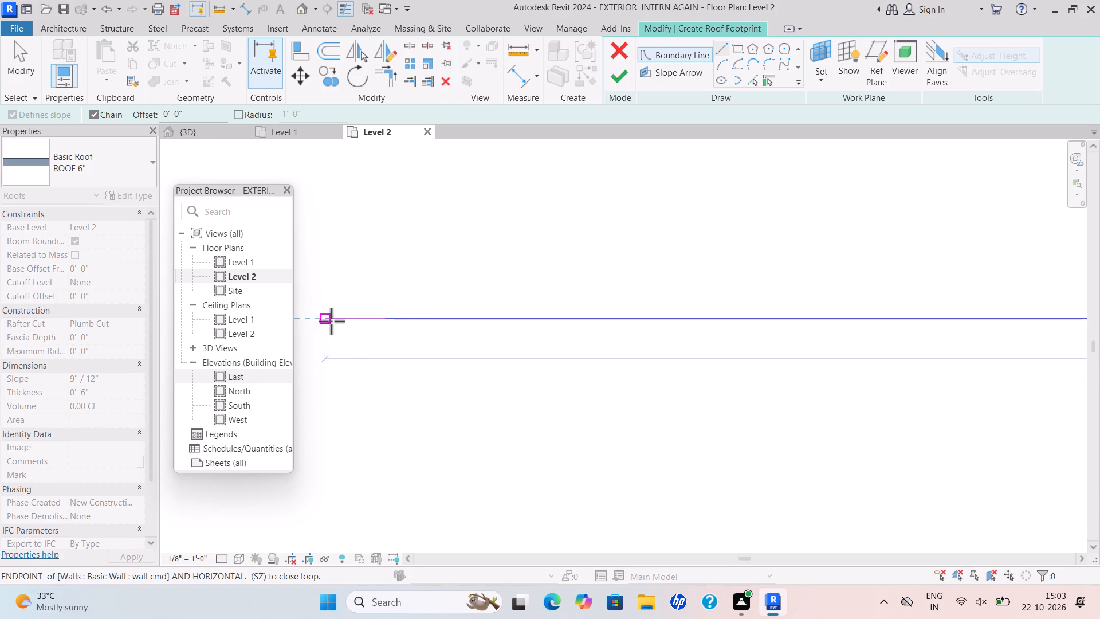
{"action": "scroll", "coordinate": [332, 322], "scroll_direction": "up", "scroll_amount": 9}
{"action": "middle_click_drag", "start_coordinate": [359, 325], "coordinate": [588, 359]}
{"action": "scroll", "coordinate": [359, 325], "scroll_direction": "down", "scroll_amount": 2}
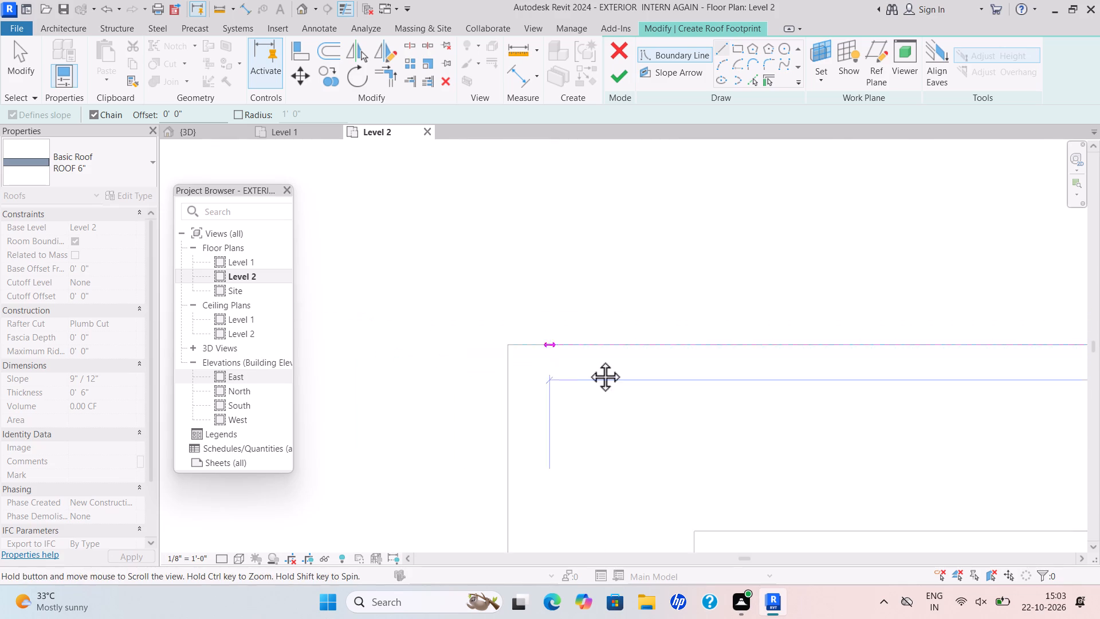
{"action": "middle_click_drag", "start_coordinate": [588, 359], "coordinate": [590, 359]}
{"action": "left_click", "coordinate": [552, 343]}
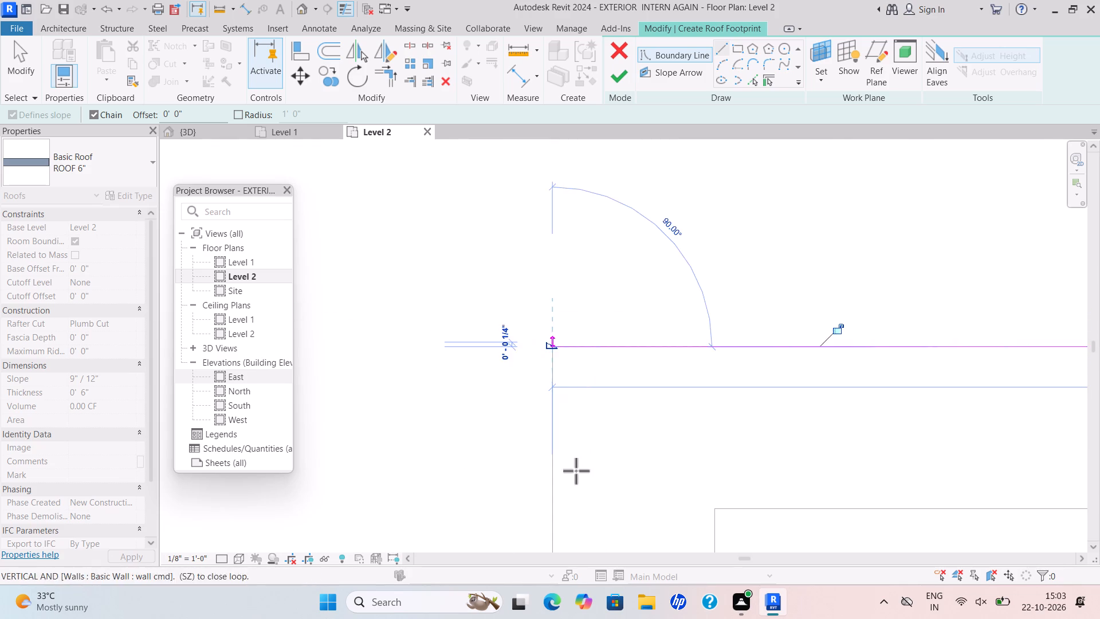
Draw the roof boundary down the short return of the projecting wall to its inner corner.
{"action": "scroll", "coordinate": [569, 476], "scroll_direction": "down", "scroll_amount": 5}
{"action": "middle_click_drag", "start_coordinate": [569, 476], "coordinate": [556, 406]}
{"action": "scroll", "coordinate": [521, 501], "scroll_direction": "down", "scroll_amount": 5}
{"action": "middle_click_drag", "start_coordinate": [520, 511], "coordinate": [529, 270]}
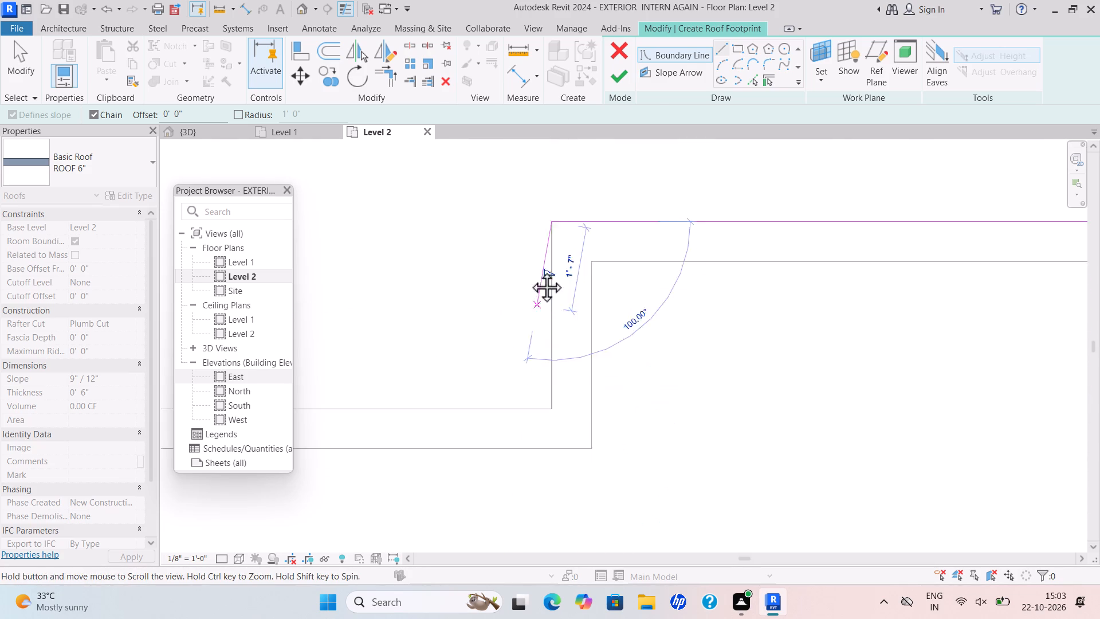
{"action": "middle_click_drag", "start_coordinate": [529, 270], "coordinate": [529, 256]}
{"action": "scroll", "coordinate": [540, 356], "scroll_direction": "up", "scroll_amount": 6}
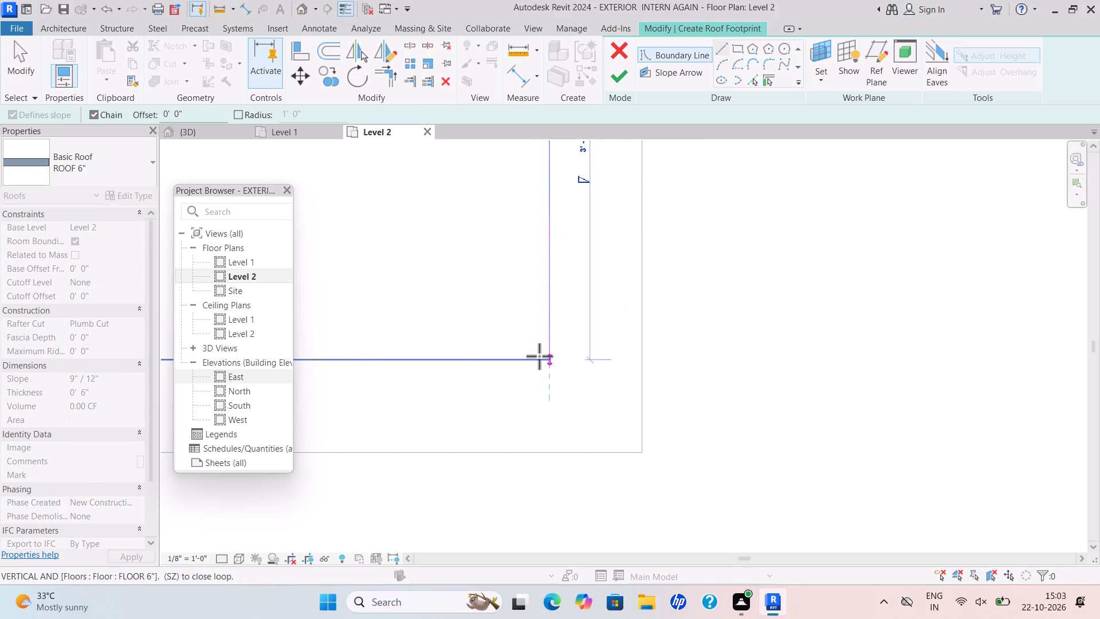
{"action": "scroll", "coordinate": [539, 356], "scroll_direction": "up", "scroll_amount": 5}
{"action": "left_click", "coordinate": [557, 370]}
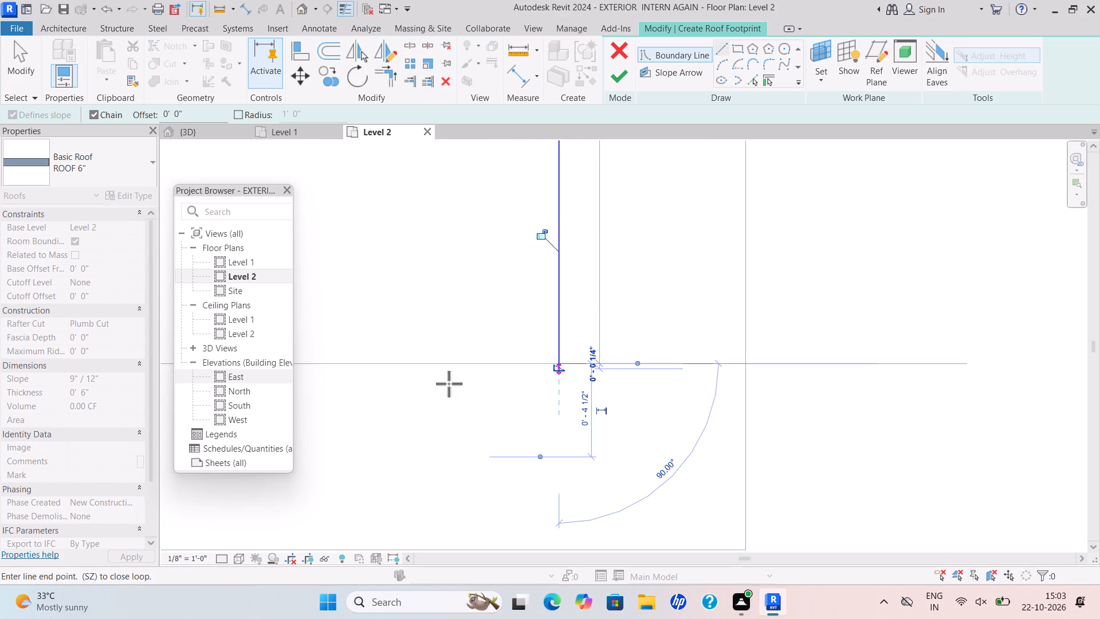
Draw the roof boundary along the outer toilet and bedroom wall, about 33'-3", to the corner beside the C.B.
{"action": "scroll", "coordinate": [379, 374], "scroll_direction": "down", "scroll_amount": 5}
{"action": "middle_click_drag", "start_coordinate": [380, 373], "coordinate": [720, 326]}
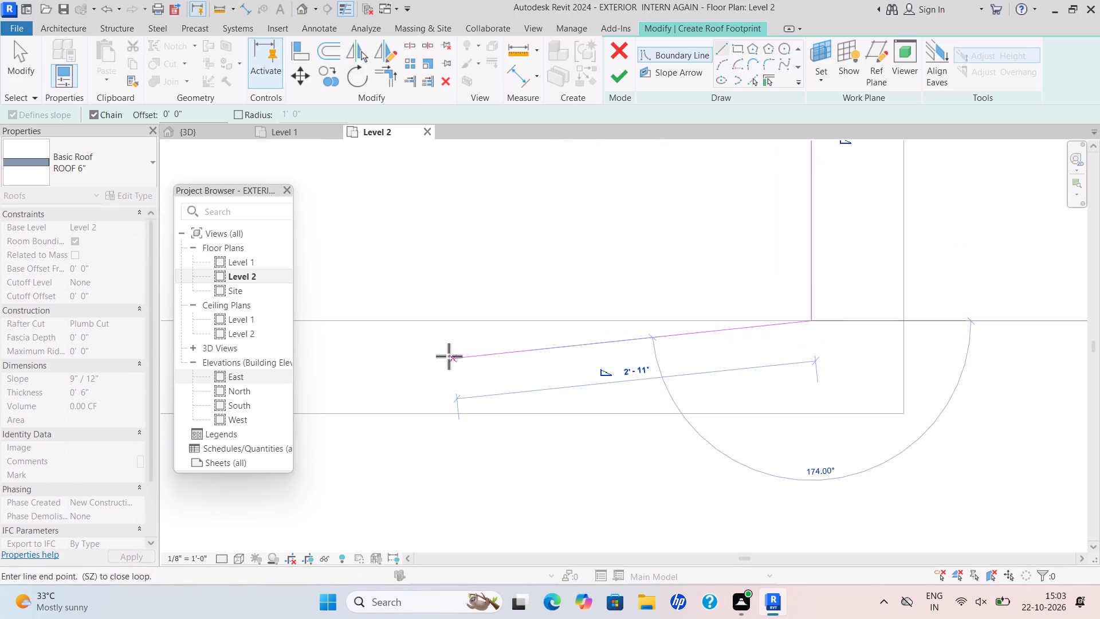
{"action": "scroll", "coordinate": [465, 352], "scroll_direction": "down", "scroll_amount": 5}
{"action": "middle_click_drag", "start_coordinate": [466, 351], "coordinate": [979, 327]}
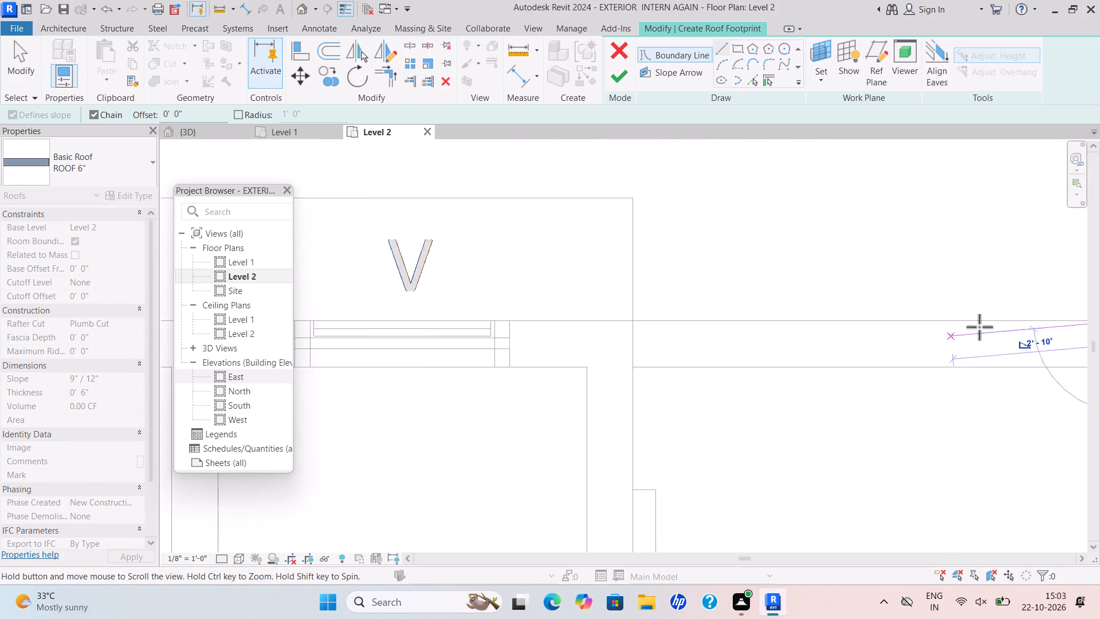
{"action": "scroll", "coordinate": [979, 327], "scroll_direction": "down", "scroll_amount": 1}
{"action": "middle_click_drag", "start_coordinate": [979, 327], "coordinate": [968, 330]}
{"action": "scroll", "coordinate": [446, 326], "scroll_direction": "down", "scroll_amount": 5}
{"action": "middle_click_drag", "start_coordinate": [447, 326], "coordinate": [708, 349]}
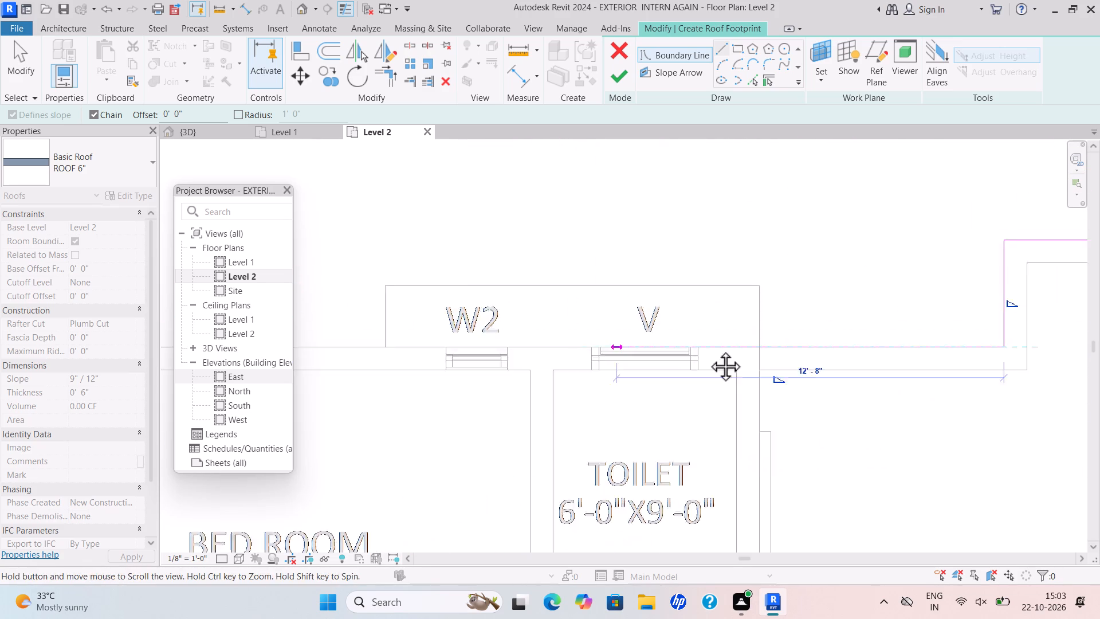
{"action": "middle_click_drag", "start_coordinate": [708, 349], "coordinate": [807, 333]}
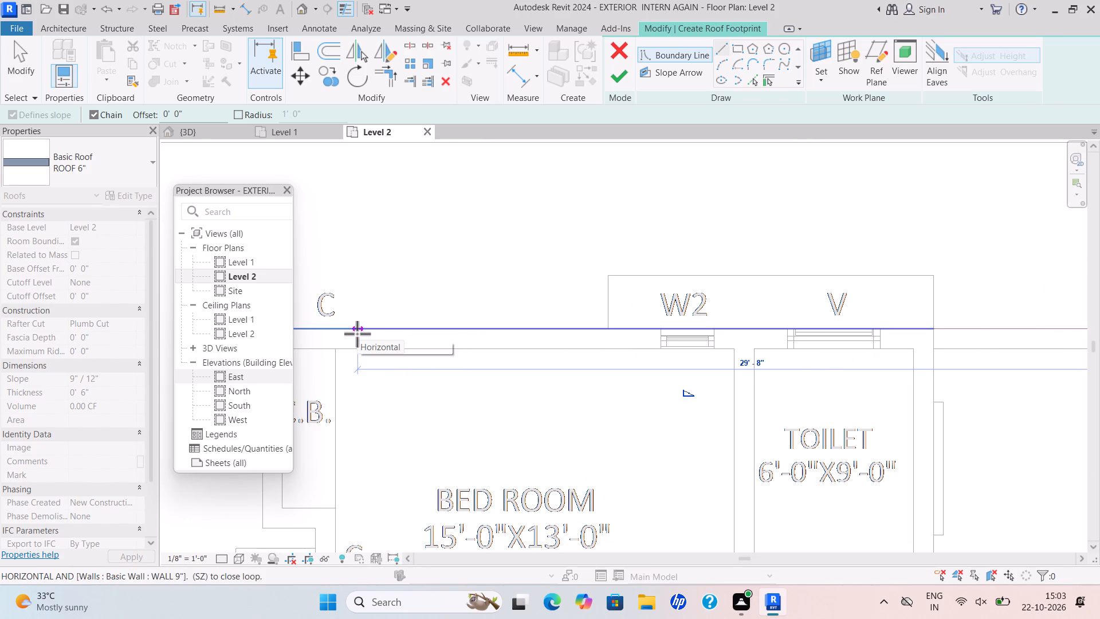
{"action": "scroll", "coordinate": [357, 334], "scroll_direction": "down", "scroll_amount": 4}
{"action": "middle_click_drag", "start_coordinate": [361, 331], "coordinate": [689, 319]}
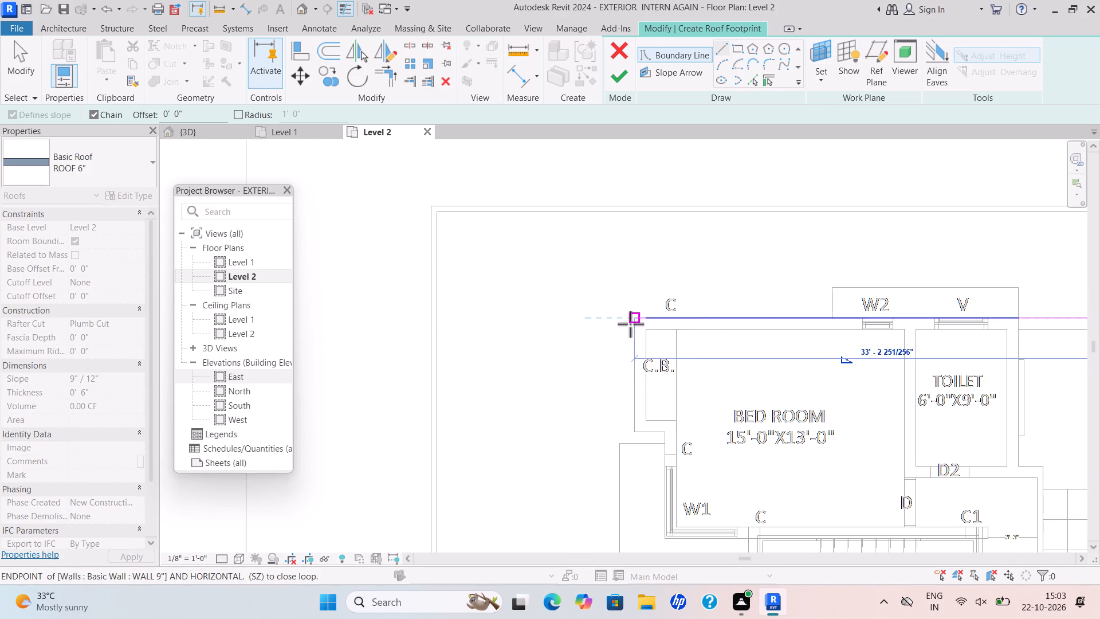
{"action": "scroll", "coordinate": [630, 324], "scroll_direction": "up", "scroll_amount": 10}
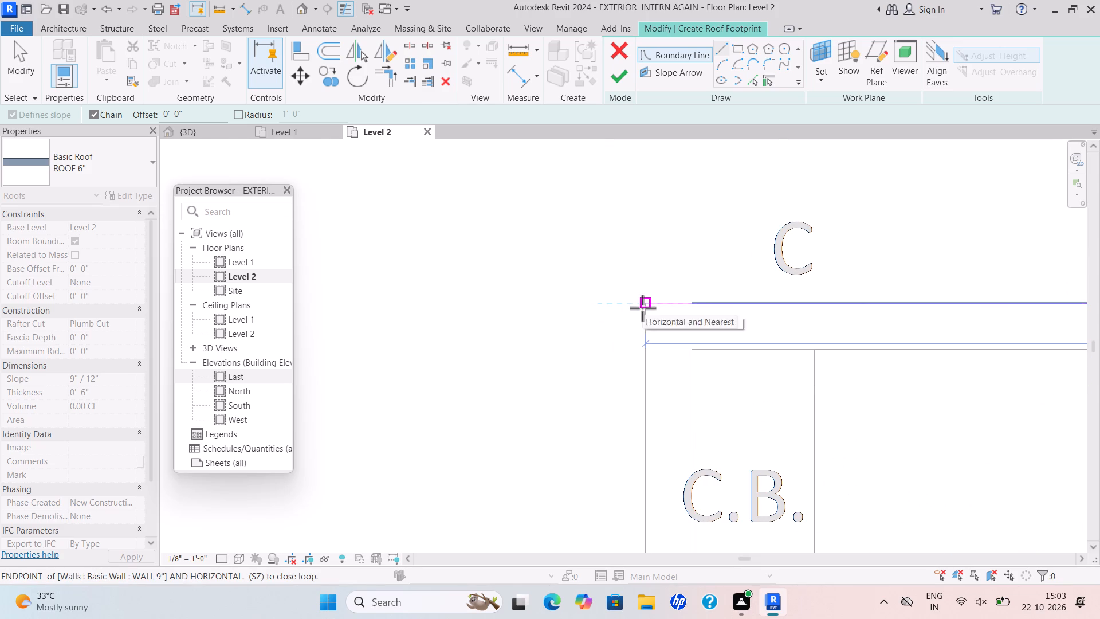
{"action": "scroll", "coordinate": [642, 306], "scroll_direction": "up", "scroll_amount": 9}
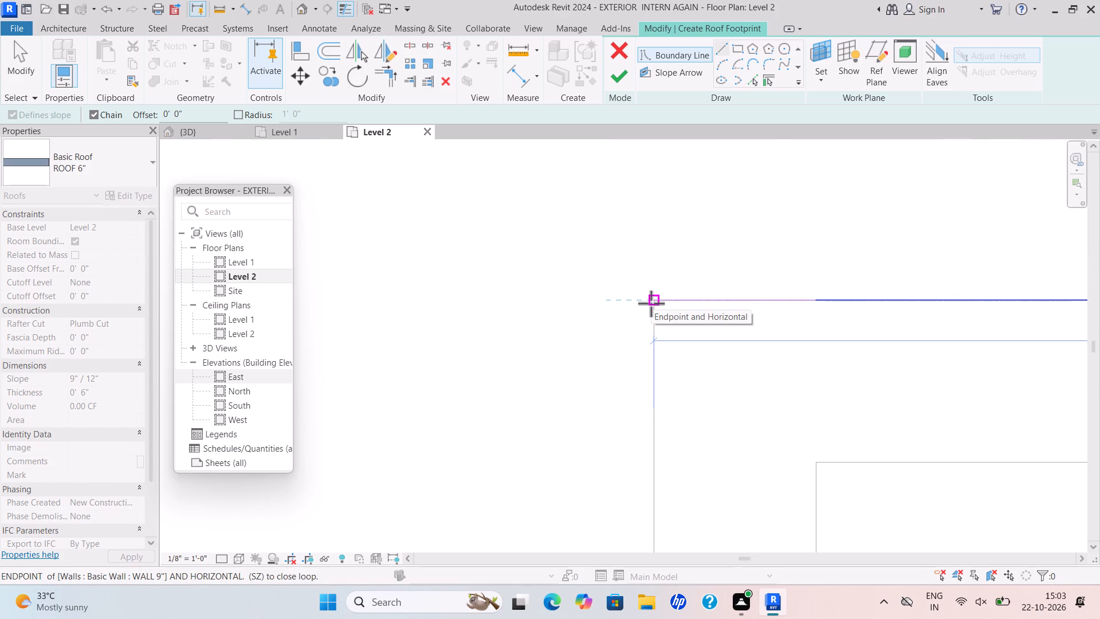
{"action": "left_click_drag", "start_coordinate": [651, 303], "coordinate": [657, 317]}
Draw the roof boundary down the outer wall beside the bedroom's C.B. to its lower outer corner.
{"action": "scroll", "coordinate": [676, 465], "scroll_direction": "down", "scroll_amount": 5}
{"action": "middle_click_drag", "start_coordinate": [676, 450], "coordinate": [708, 292]}
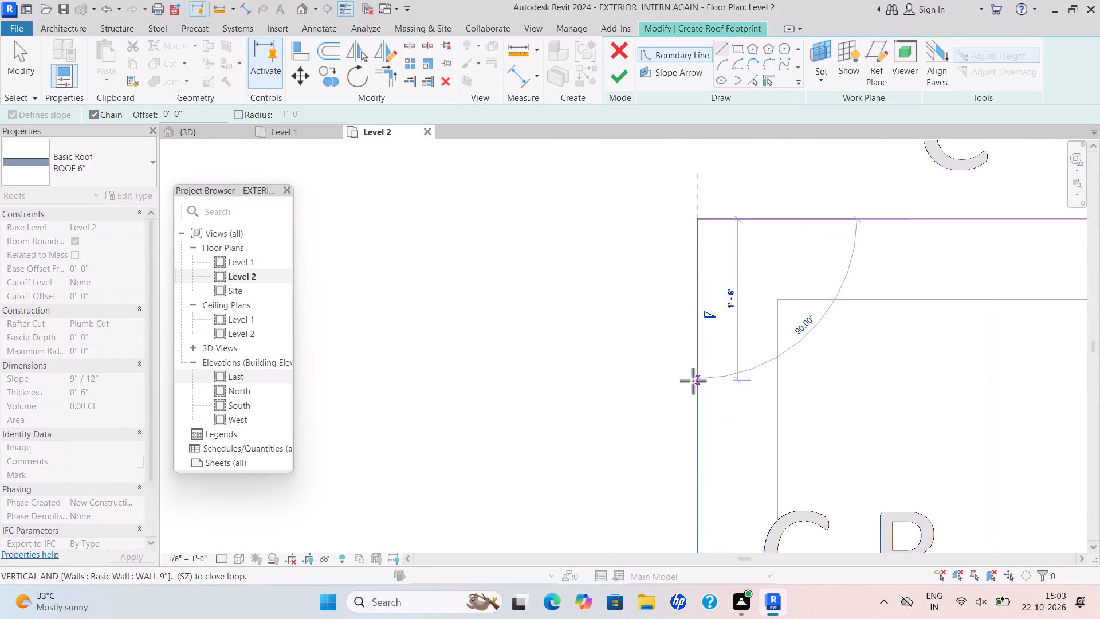
{"action": "scroll", "coordinate": [693, 381], "scroll_direction": "down", "scroll_amount": 4}
{"action": "middle_click_drag", "start_coordinate": [682, 390], "coordinate": [619, 2]}
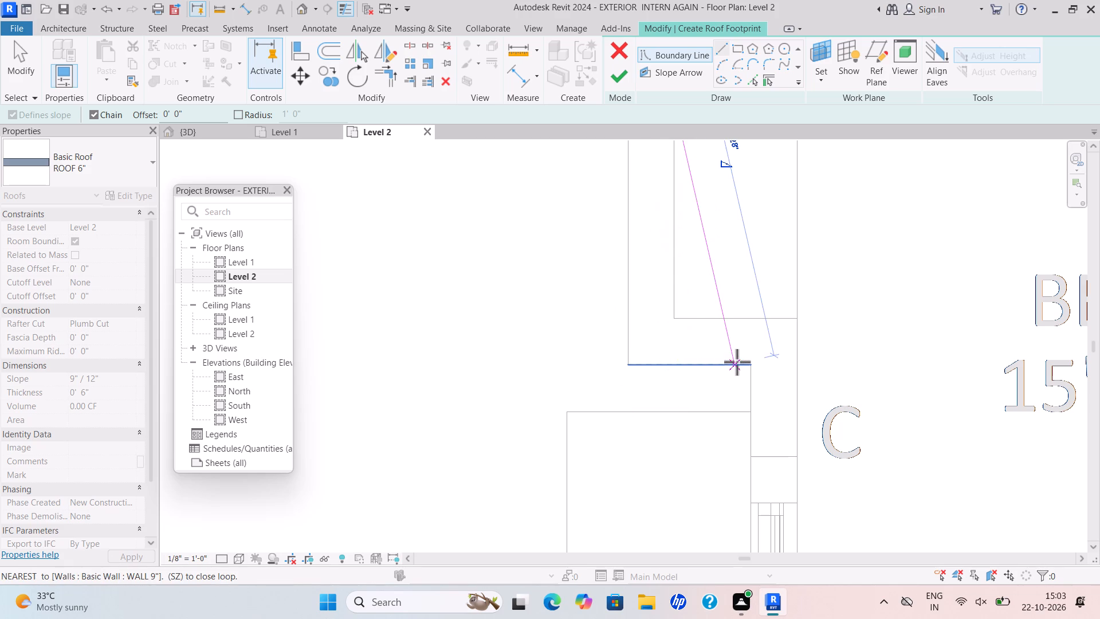
{"action": "scroll", "coordinate": [634, 375], "scroll_direction": "up", "scroll_amount": 7}
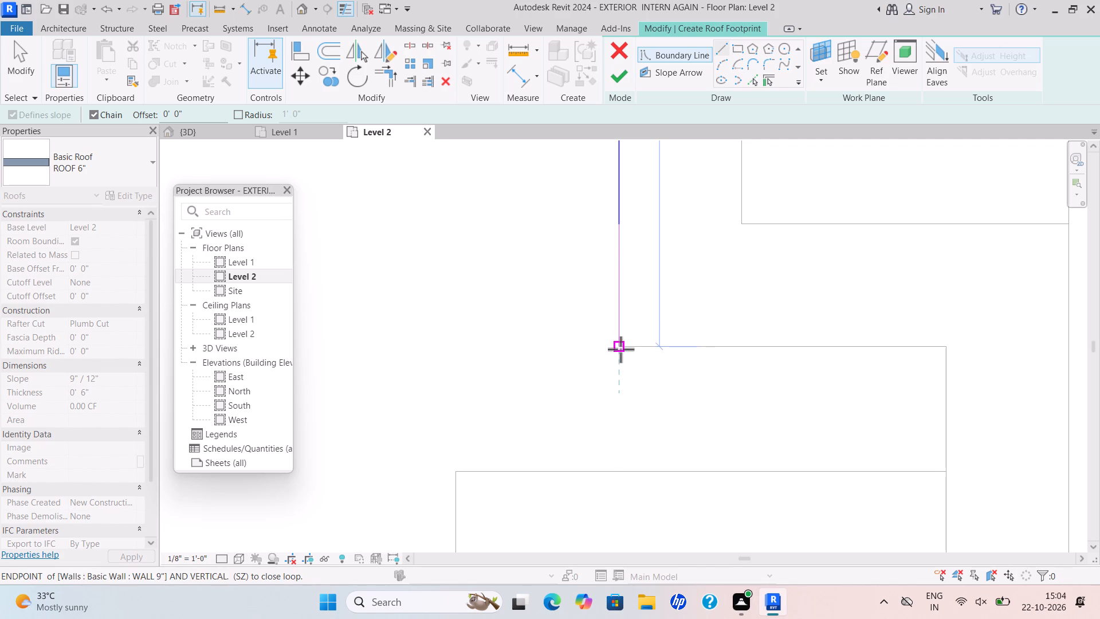
{"action": "left_click", "coordinate": [620, 349]}
Draw the roof boundary inward along the short wall below the C.B., 2'-0", to its inner corner.
{"action": "scroll", "coordinate": [816, 365], "scroll_direction": "down", "scroll_amount": 5}
{"action": "middle_click_drag", "start_coordinate": [810, 363], "coordinate": [765, 209]}
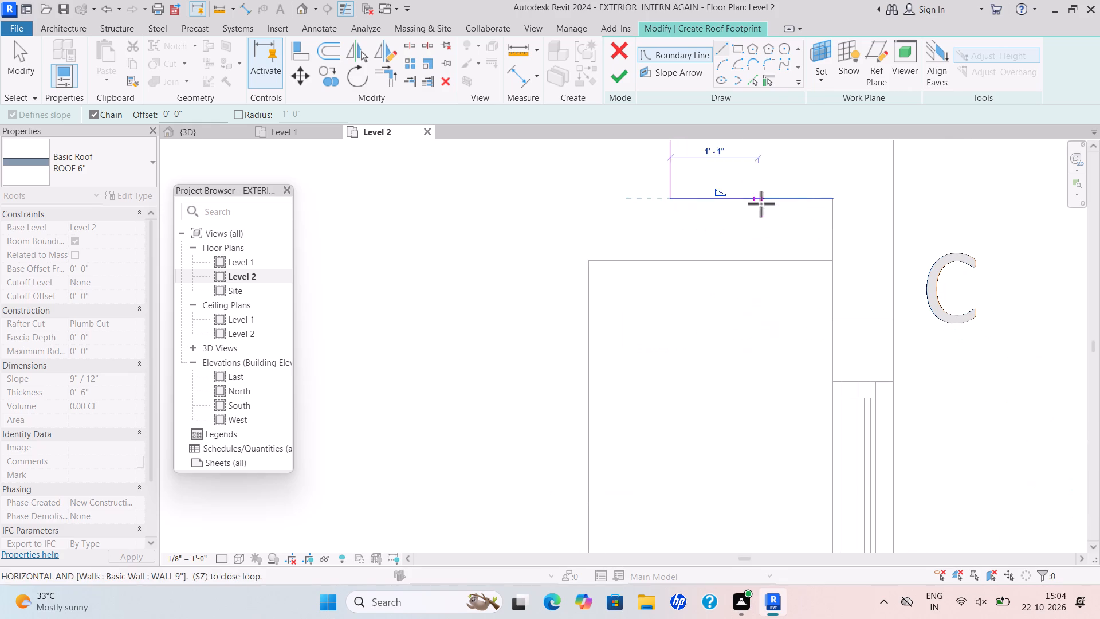
{"action": "scroll", "coordinate": [627, 411], "scroll_direction": "down", "scroll_amount": 11}
{"action": "middle_click_drag", "start_coordinate": [602, 354], "coordinate": [589, 198]}
{"action": "scroll", "coordinate": [628, 354], "scroll_direction": "down", "scroll_amount": 2}
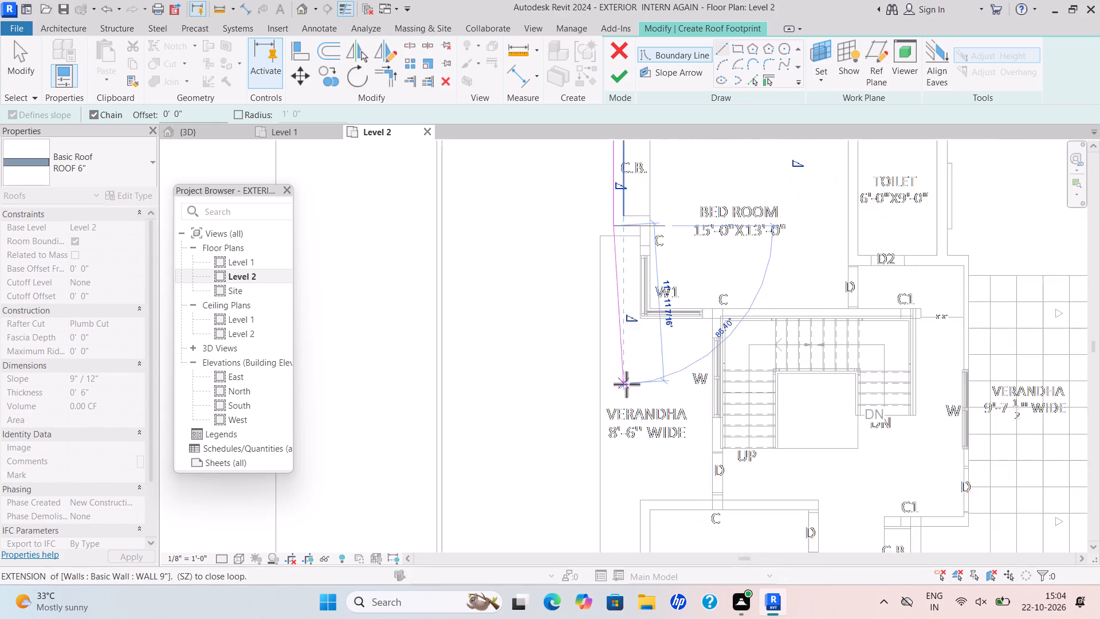
{"action": "scroll", "coordinate": [626, 384], "scroll_direction": "down", "scroll_amount": 3}
{"action": "middle_click_drag", "start_coordinate": [622, 361], "coordinate": [620, 214]}
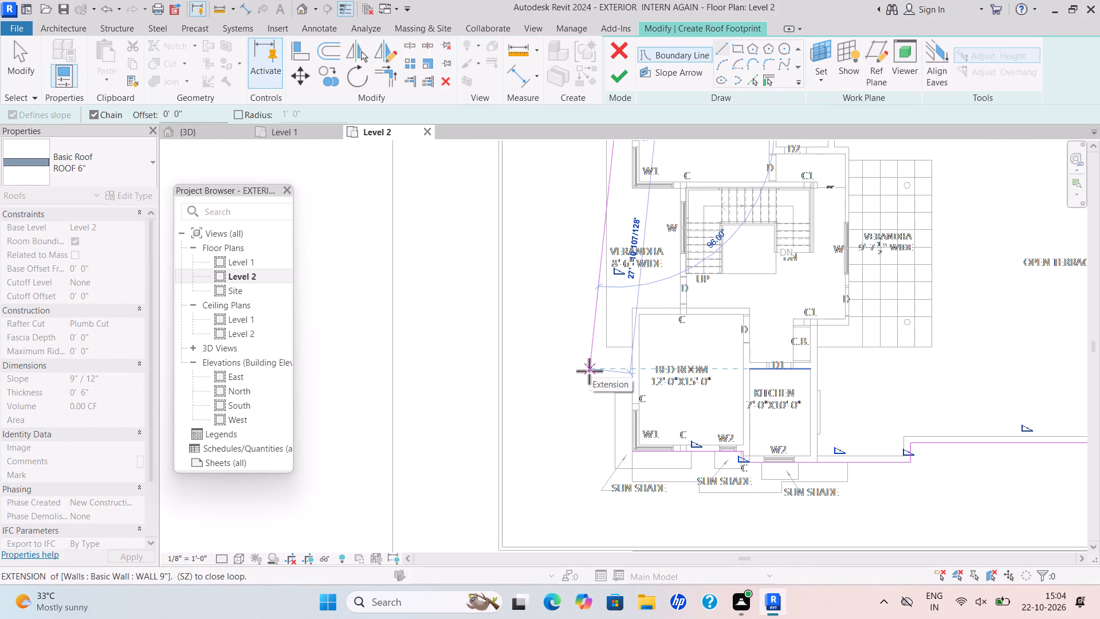
{"action": "scroll", "coordinate": [667, 220], "scroll_direction": "down", "scroll_amount": 3}
{"action": "middle_click_drag", "start_coordinate": [649, 247], "coordinate": [510, 456]}
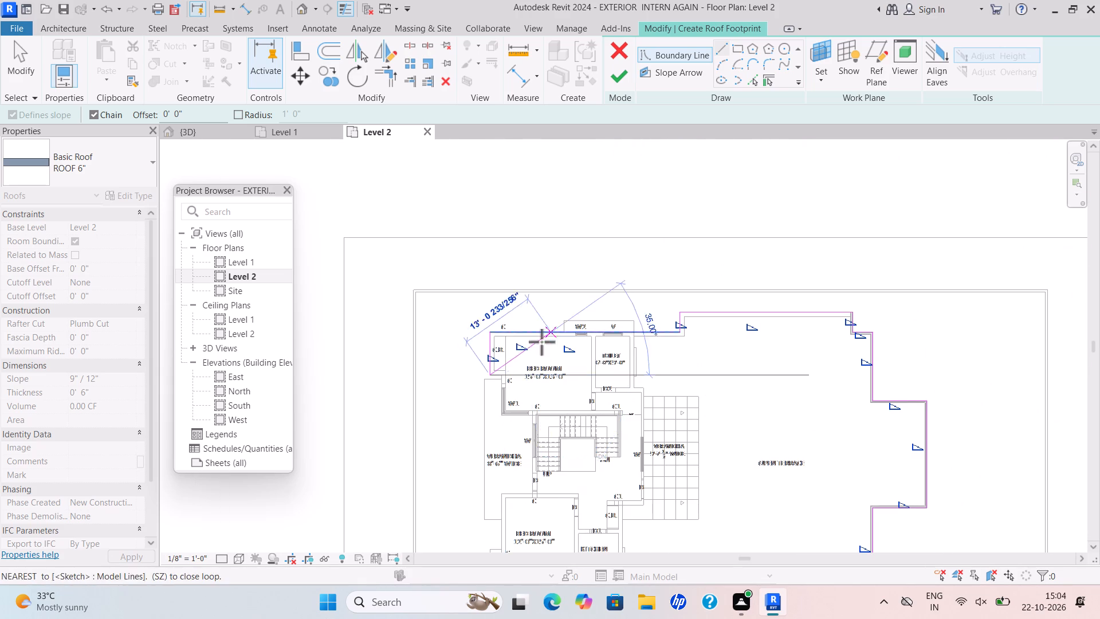
{"action": "scroll", "coordinate": [531, 371], "scroll_direction": "up", "scroll_amount": 10}
{"action": "scroll", "coordinate": [452, 390], "scroll_direction": "up", "scroll_amount": 5}
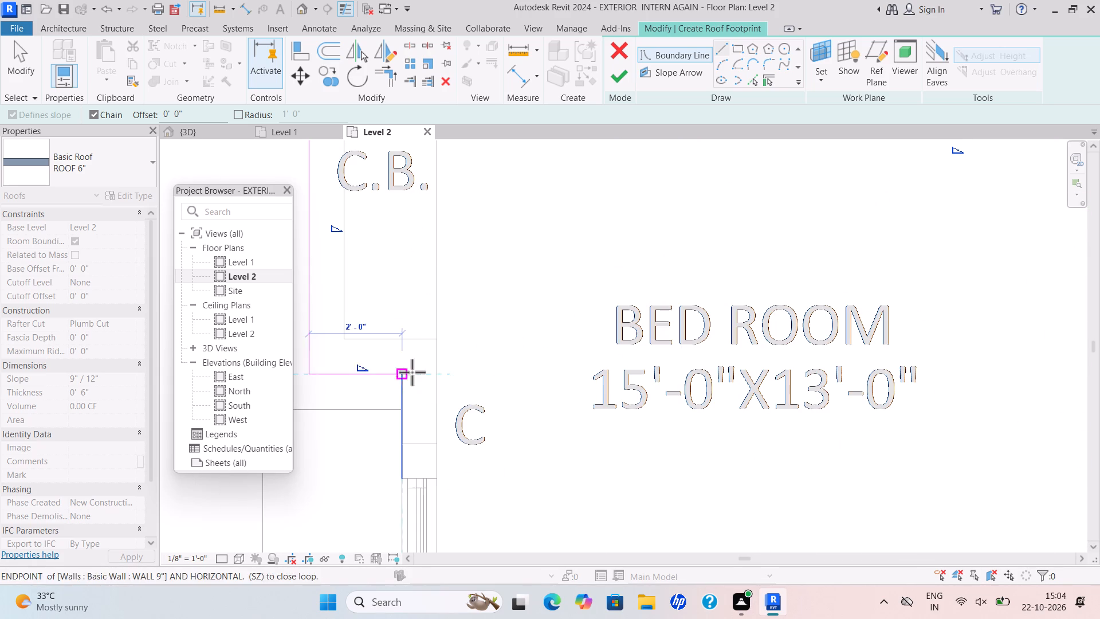
{"action": "left_click", "coordinate": [404, 378]}
Draw the roof boundary down the bedroom's W1 window wall to its outer corner near the verandha.
{"action": "scroll", "coordinate": [408, 508], "scroll_direction": "down", "scroll_amount": 4}
{"action": "middle_click_drag", "start_coordinate": [411, 490], "coordinate": [462, 301]}
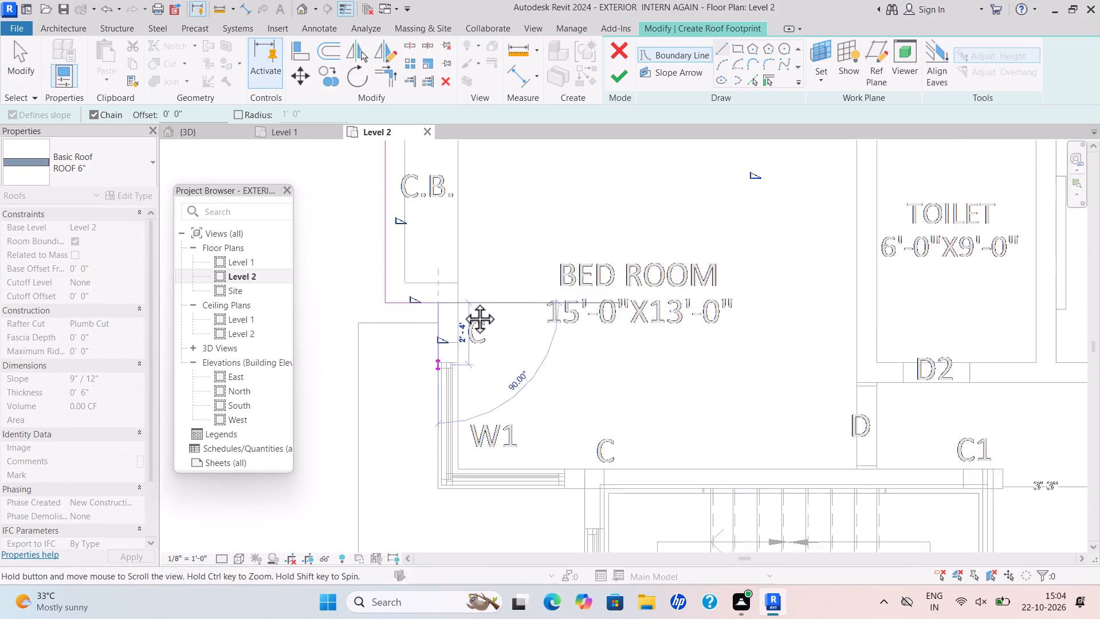
{"action": "scroll", "coordinate": [462, 301], "scroll_direction": "down", "scroll_amount": 1}
{"action": "middle_click_drag", "start_coordinate": [462, 301], "coordinate": [472, 269]}
{"action": "scroll", "coordinate": [461, 387], "scroll_direction": "up", "scroll_amount": 13}
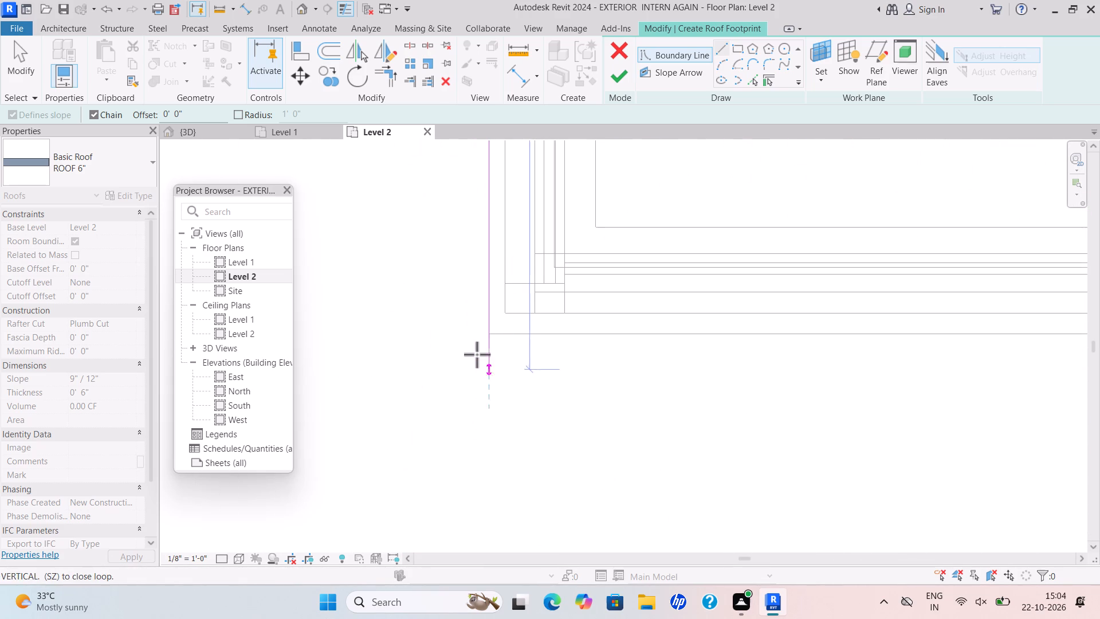
{"action": "scroll", "coordinate": [488, 335], "scroll_direction": "up", "scroll_amount": 5}
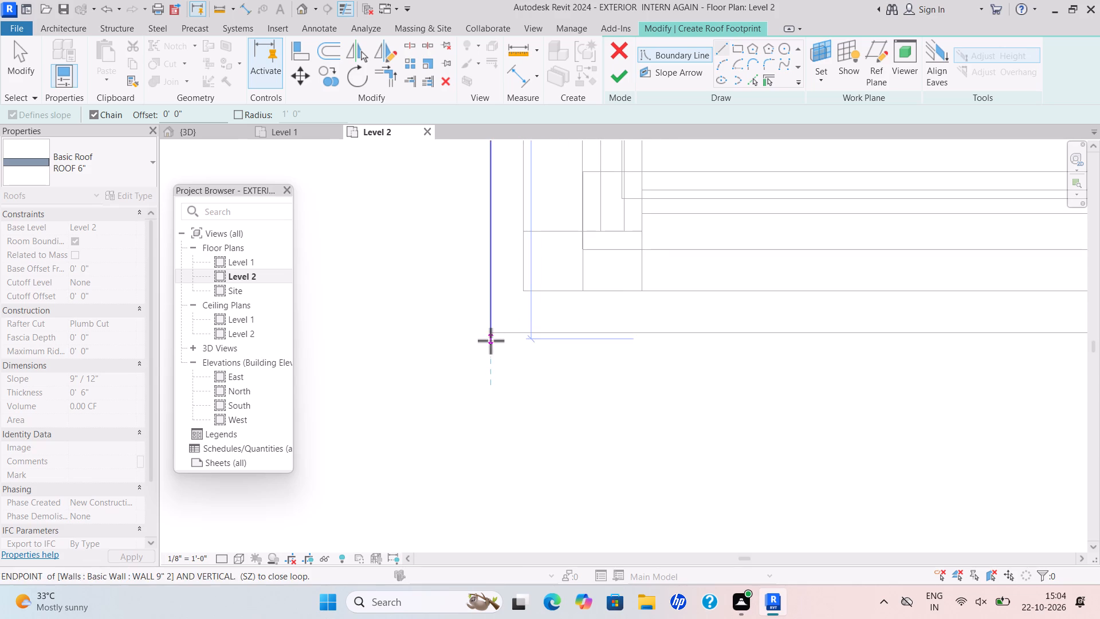
{"action": "left_click", "coordinate": [494, 332]}
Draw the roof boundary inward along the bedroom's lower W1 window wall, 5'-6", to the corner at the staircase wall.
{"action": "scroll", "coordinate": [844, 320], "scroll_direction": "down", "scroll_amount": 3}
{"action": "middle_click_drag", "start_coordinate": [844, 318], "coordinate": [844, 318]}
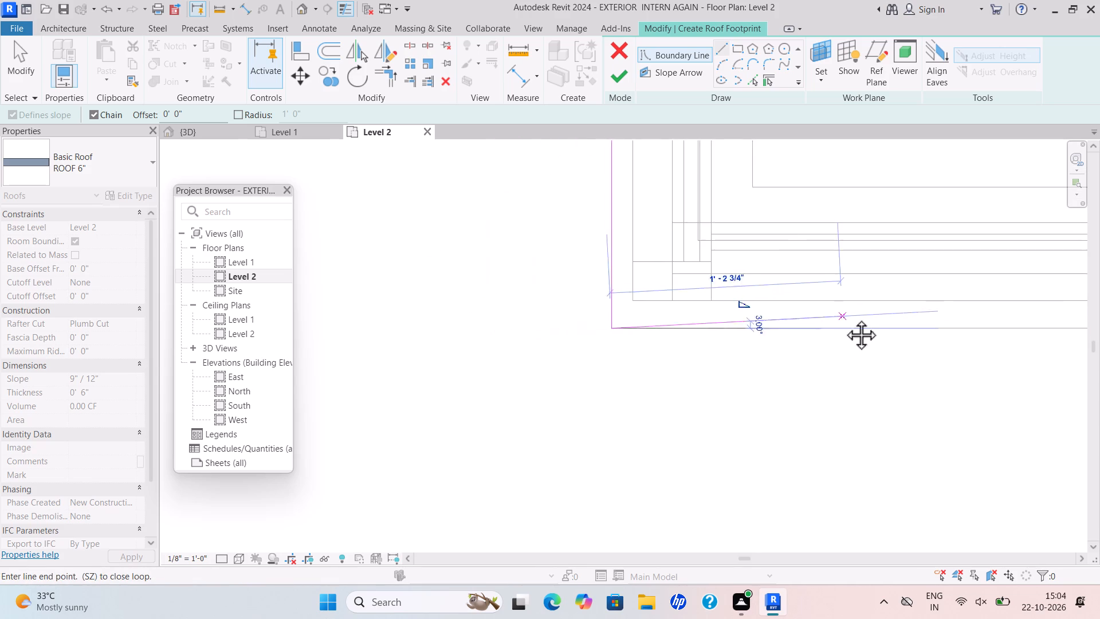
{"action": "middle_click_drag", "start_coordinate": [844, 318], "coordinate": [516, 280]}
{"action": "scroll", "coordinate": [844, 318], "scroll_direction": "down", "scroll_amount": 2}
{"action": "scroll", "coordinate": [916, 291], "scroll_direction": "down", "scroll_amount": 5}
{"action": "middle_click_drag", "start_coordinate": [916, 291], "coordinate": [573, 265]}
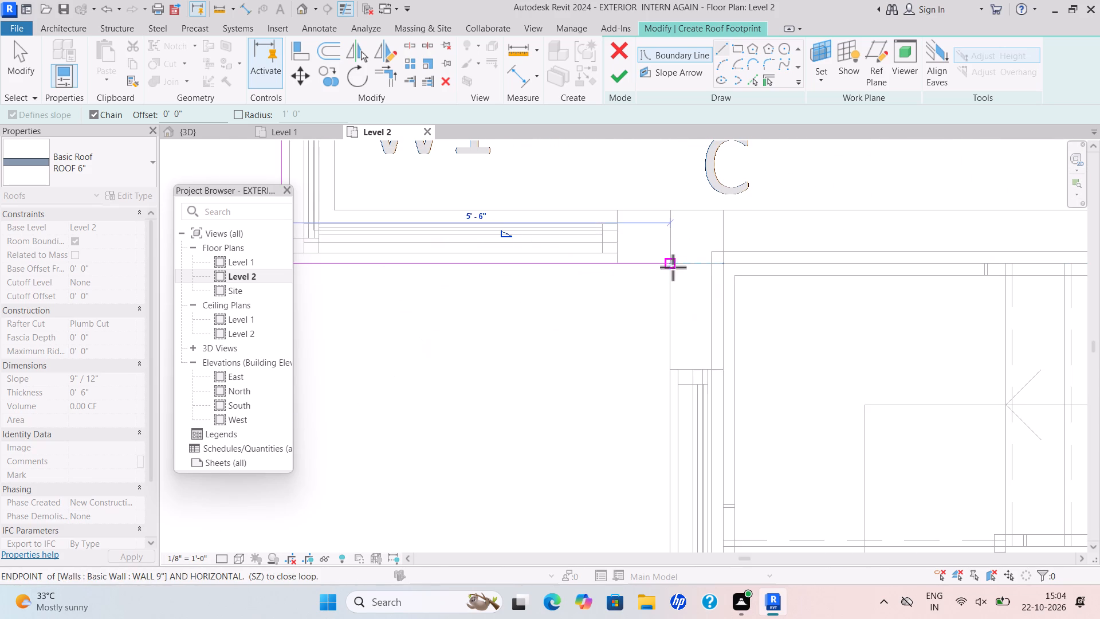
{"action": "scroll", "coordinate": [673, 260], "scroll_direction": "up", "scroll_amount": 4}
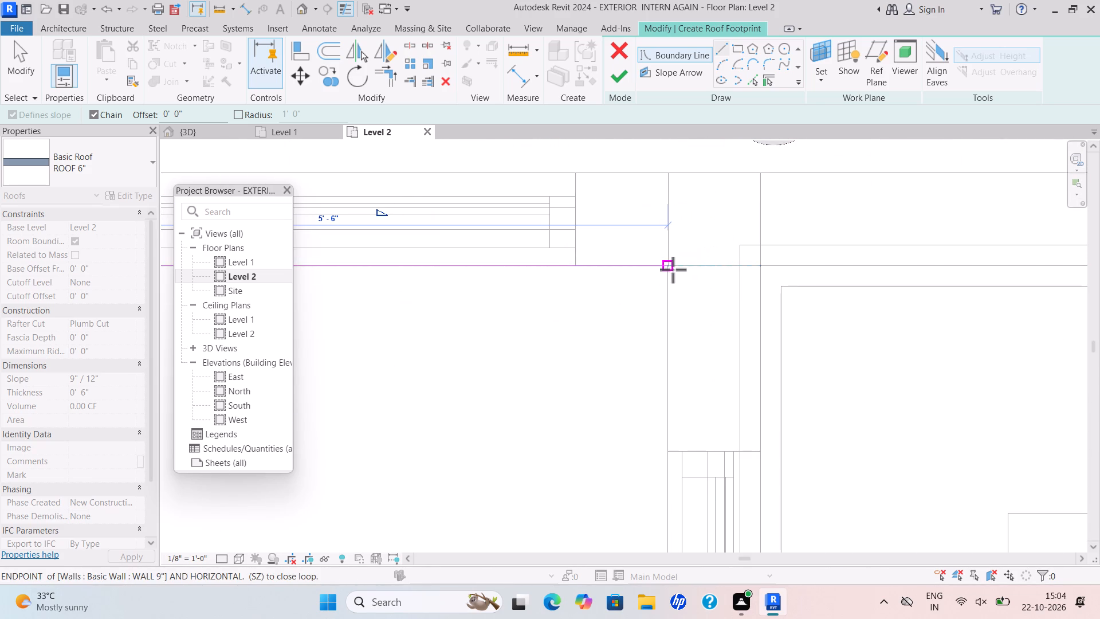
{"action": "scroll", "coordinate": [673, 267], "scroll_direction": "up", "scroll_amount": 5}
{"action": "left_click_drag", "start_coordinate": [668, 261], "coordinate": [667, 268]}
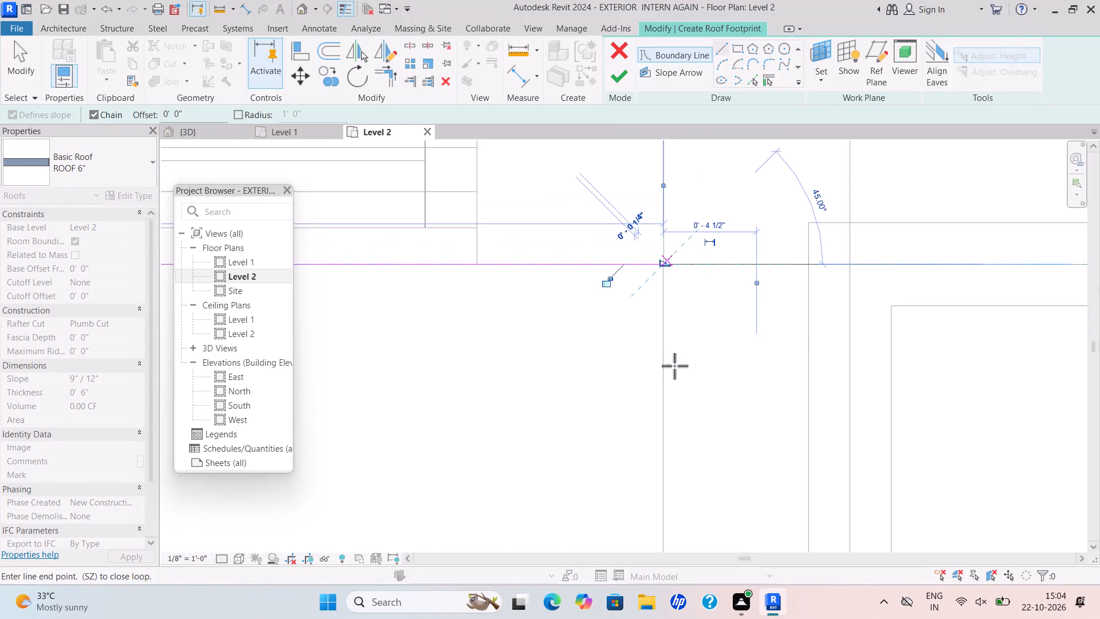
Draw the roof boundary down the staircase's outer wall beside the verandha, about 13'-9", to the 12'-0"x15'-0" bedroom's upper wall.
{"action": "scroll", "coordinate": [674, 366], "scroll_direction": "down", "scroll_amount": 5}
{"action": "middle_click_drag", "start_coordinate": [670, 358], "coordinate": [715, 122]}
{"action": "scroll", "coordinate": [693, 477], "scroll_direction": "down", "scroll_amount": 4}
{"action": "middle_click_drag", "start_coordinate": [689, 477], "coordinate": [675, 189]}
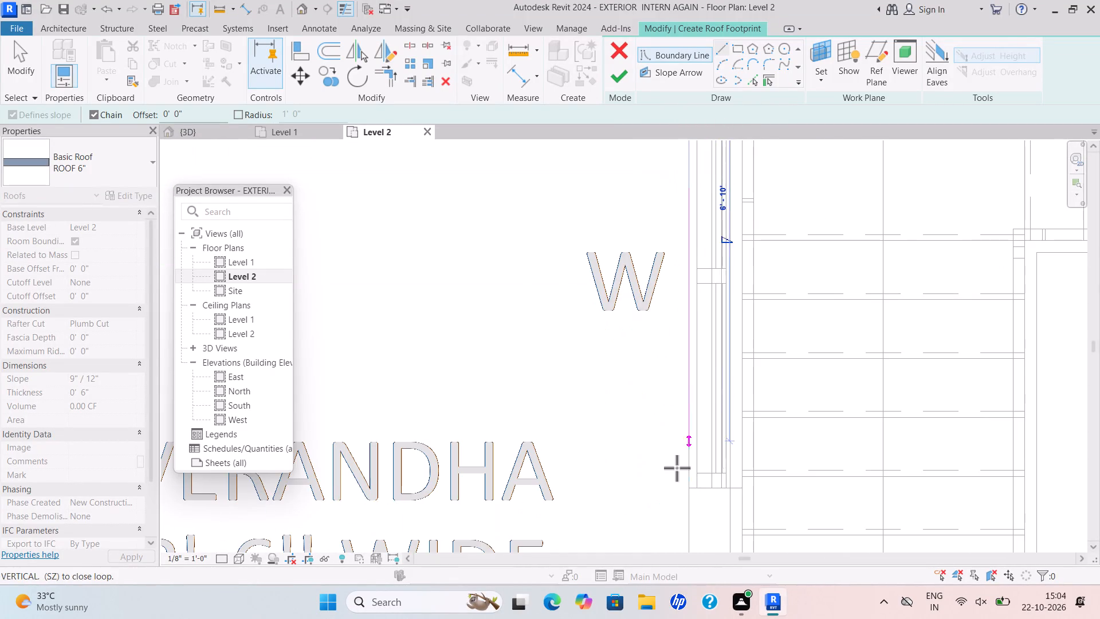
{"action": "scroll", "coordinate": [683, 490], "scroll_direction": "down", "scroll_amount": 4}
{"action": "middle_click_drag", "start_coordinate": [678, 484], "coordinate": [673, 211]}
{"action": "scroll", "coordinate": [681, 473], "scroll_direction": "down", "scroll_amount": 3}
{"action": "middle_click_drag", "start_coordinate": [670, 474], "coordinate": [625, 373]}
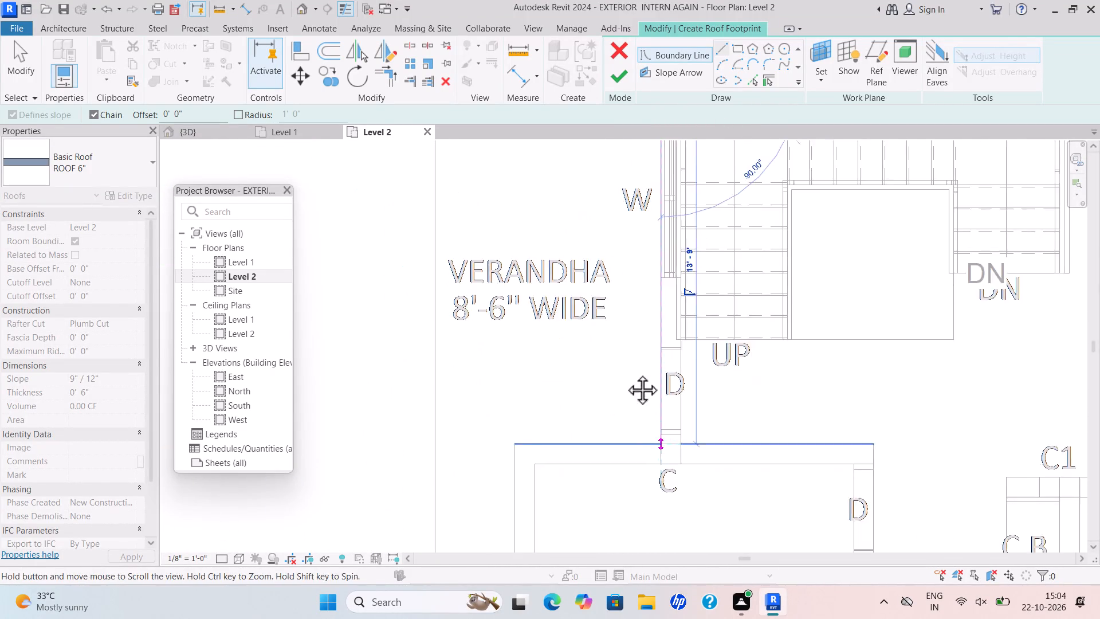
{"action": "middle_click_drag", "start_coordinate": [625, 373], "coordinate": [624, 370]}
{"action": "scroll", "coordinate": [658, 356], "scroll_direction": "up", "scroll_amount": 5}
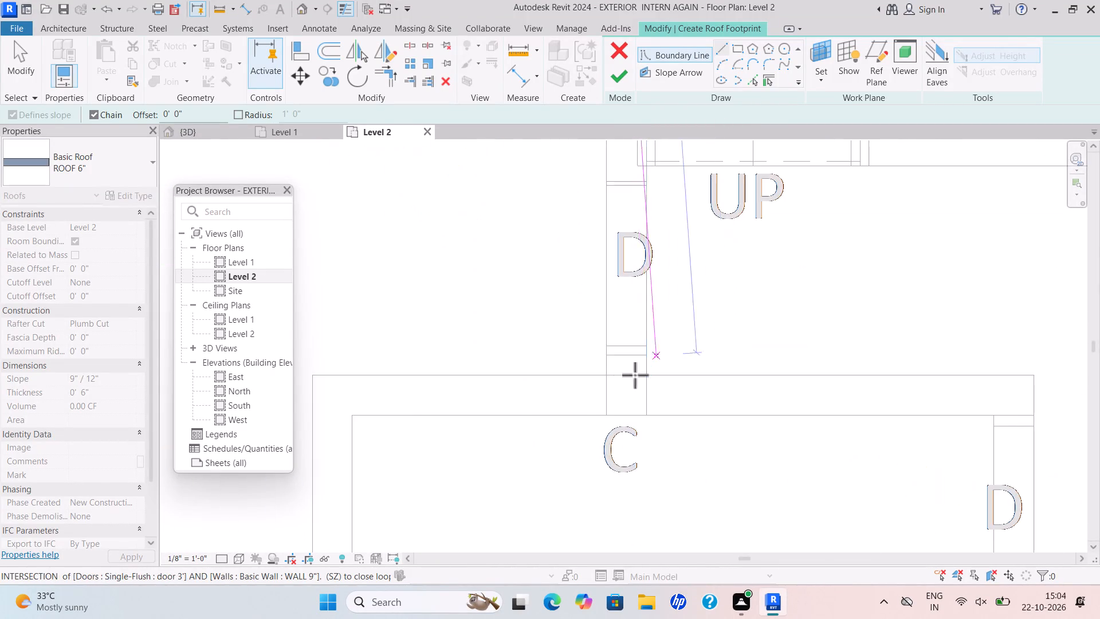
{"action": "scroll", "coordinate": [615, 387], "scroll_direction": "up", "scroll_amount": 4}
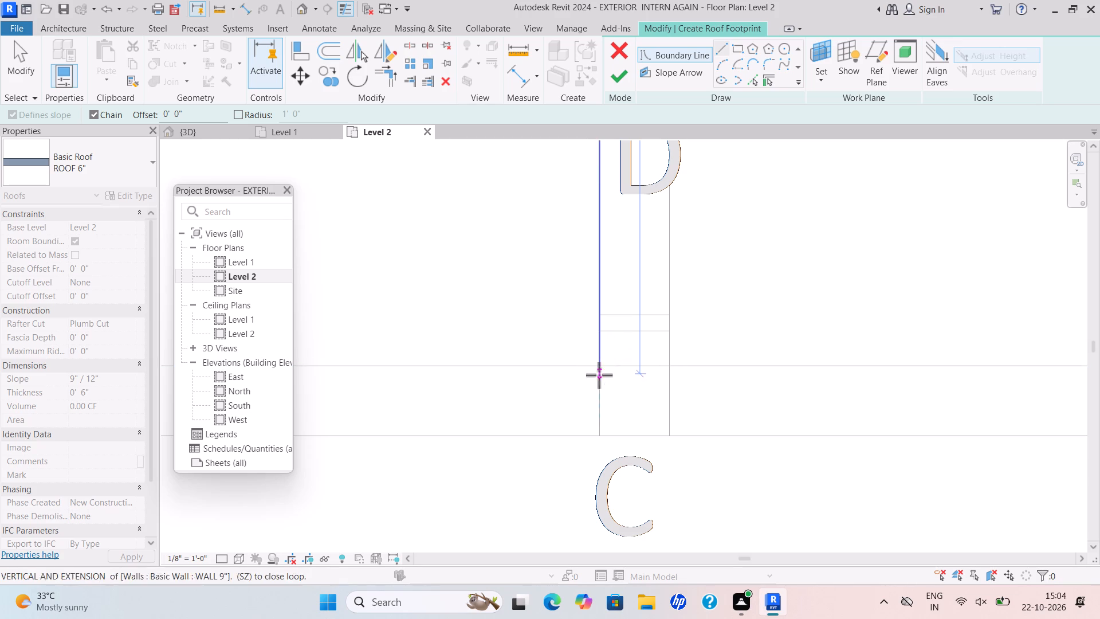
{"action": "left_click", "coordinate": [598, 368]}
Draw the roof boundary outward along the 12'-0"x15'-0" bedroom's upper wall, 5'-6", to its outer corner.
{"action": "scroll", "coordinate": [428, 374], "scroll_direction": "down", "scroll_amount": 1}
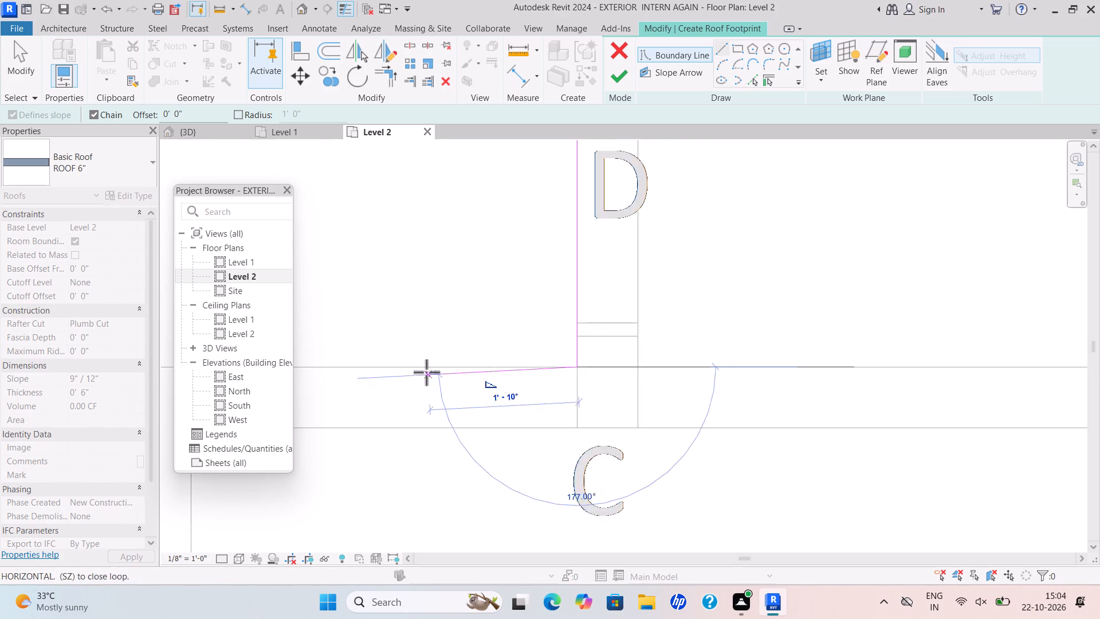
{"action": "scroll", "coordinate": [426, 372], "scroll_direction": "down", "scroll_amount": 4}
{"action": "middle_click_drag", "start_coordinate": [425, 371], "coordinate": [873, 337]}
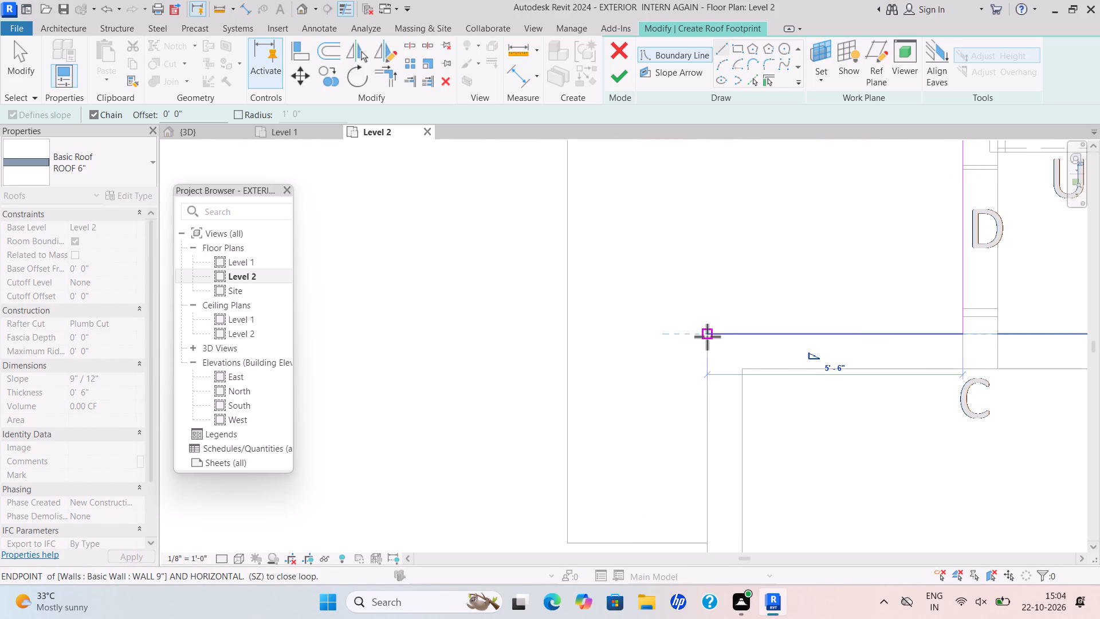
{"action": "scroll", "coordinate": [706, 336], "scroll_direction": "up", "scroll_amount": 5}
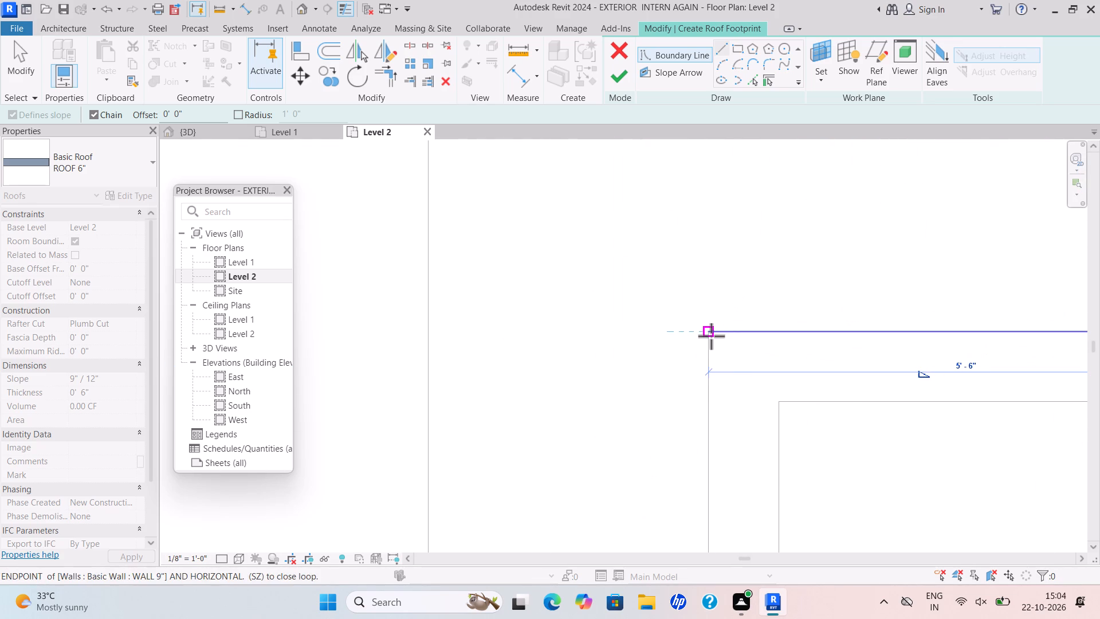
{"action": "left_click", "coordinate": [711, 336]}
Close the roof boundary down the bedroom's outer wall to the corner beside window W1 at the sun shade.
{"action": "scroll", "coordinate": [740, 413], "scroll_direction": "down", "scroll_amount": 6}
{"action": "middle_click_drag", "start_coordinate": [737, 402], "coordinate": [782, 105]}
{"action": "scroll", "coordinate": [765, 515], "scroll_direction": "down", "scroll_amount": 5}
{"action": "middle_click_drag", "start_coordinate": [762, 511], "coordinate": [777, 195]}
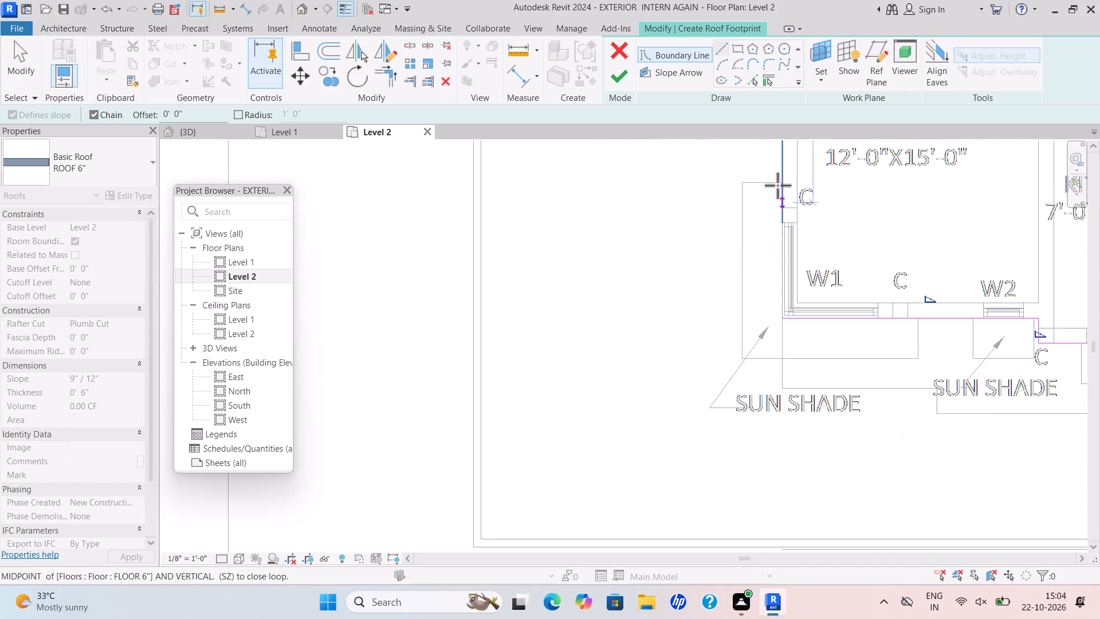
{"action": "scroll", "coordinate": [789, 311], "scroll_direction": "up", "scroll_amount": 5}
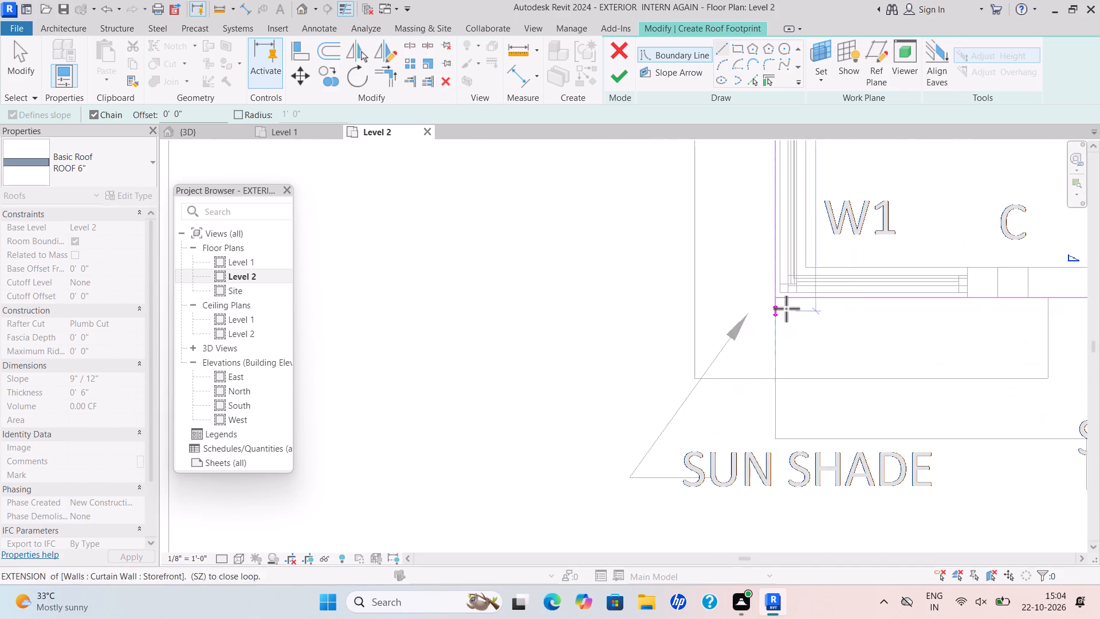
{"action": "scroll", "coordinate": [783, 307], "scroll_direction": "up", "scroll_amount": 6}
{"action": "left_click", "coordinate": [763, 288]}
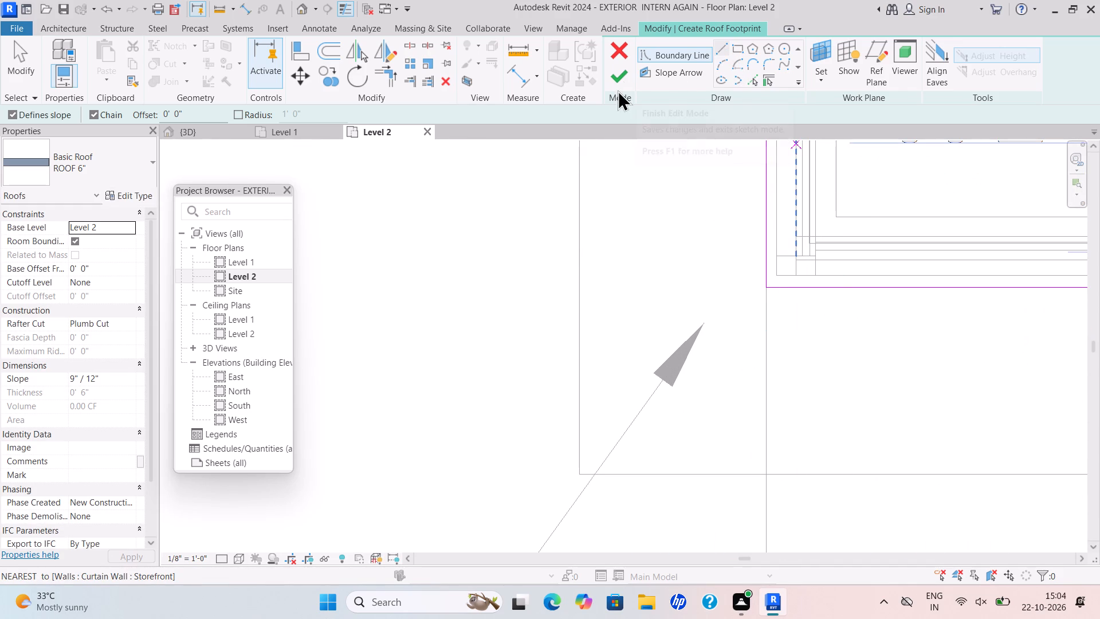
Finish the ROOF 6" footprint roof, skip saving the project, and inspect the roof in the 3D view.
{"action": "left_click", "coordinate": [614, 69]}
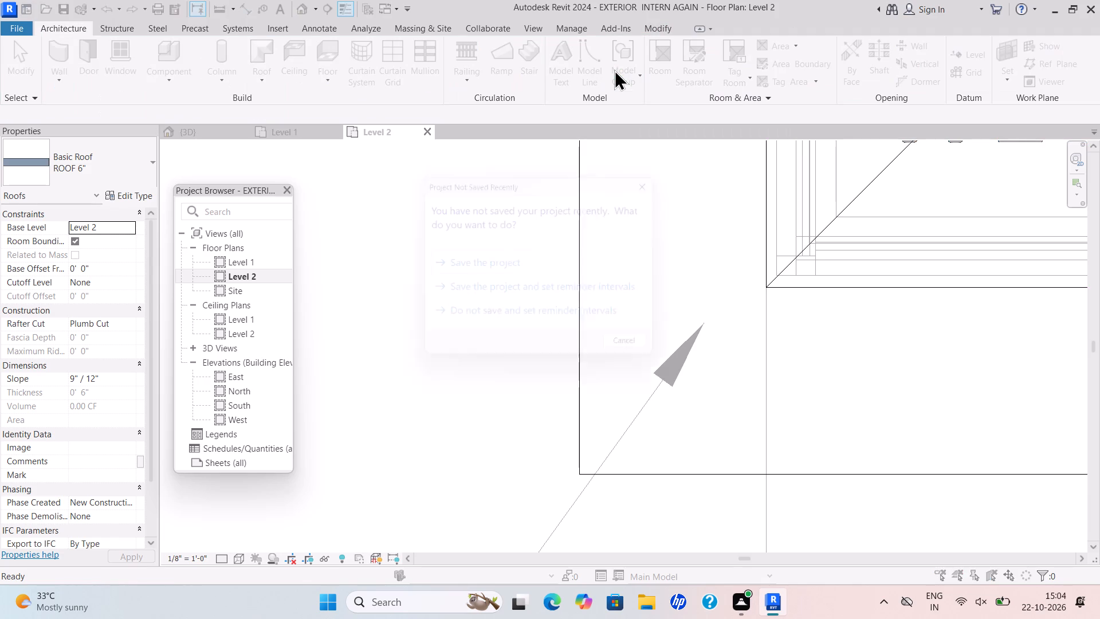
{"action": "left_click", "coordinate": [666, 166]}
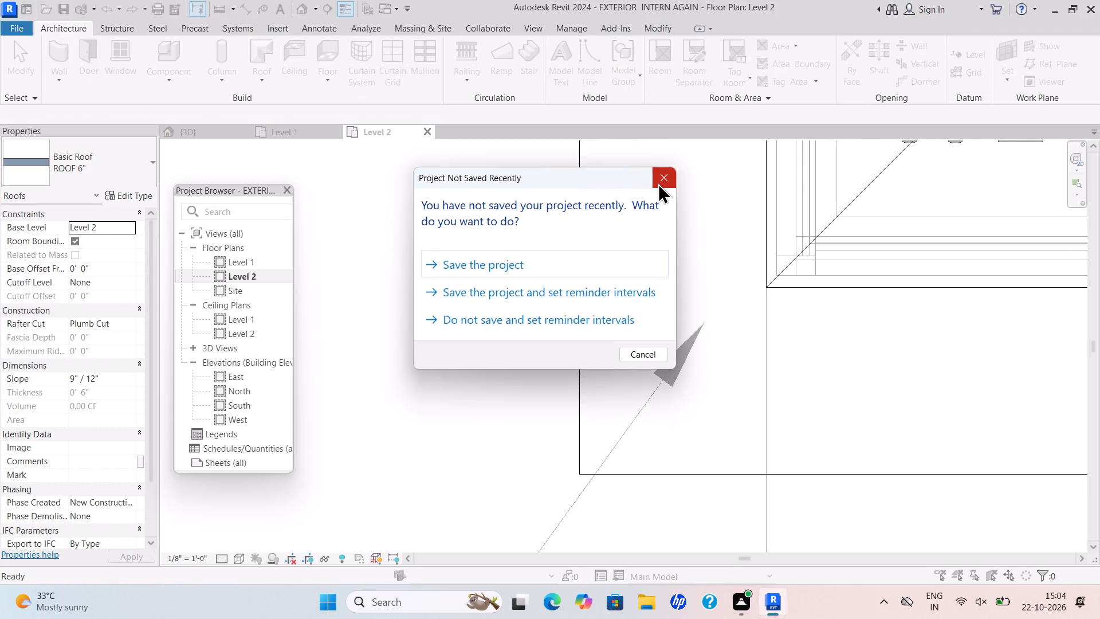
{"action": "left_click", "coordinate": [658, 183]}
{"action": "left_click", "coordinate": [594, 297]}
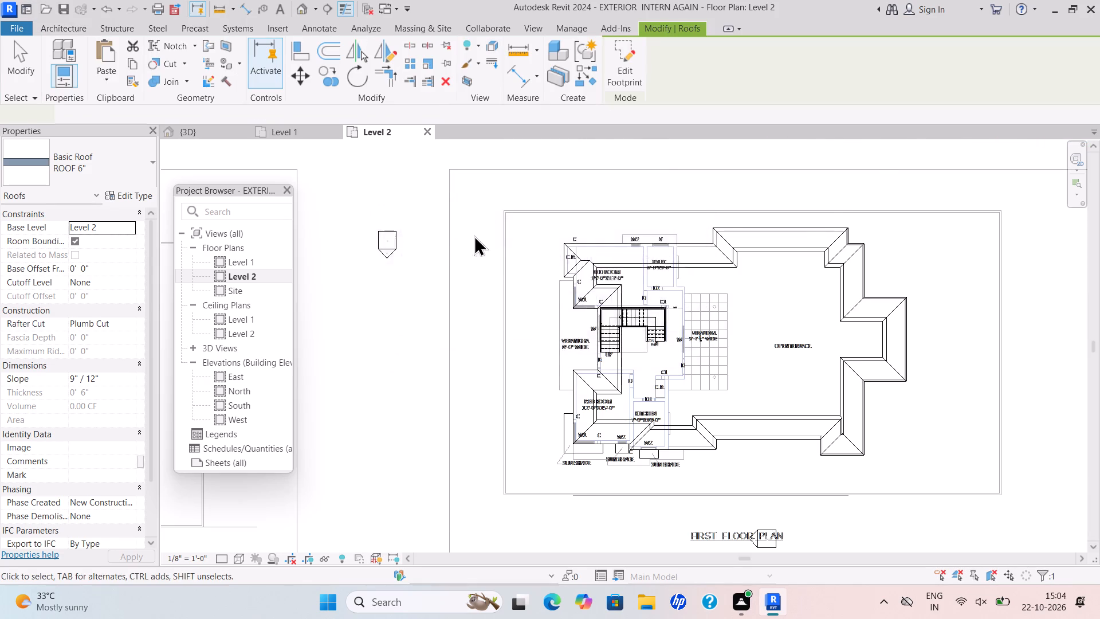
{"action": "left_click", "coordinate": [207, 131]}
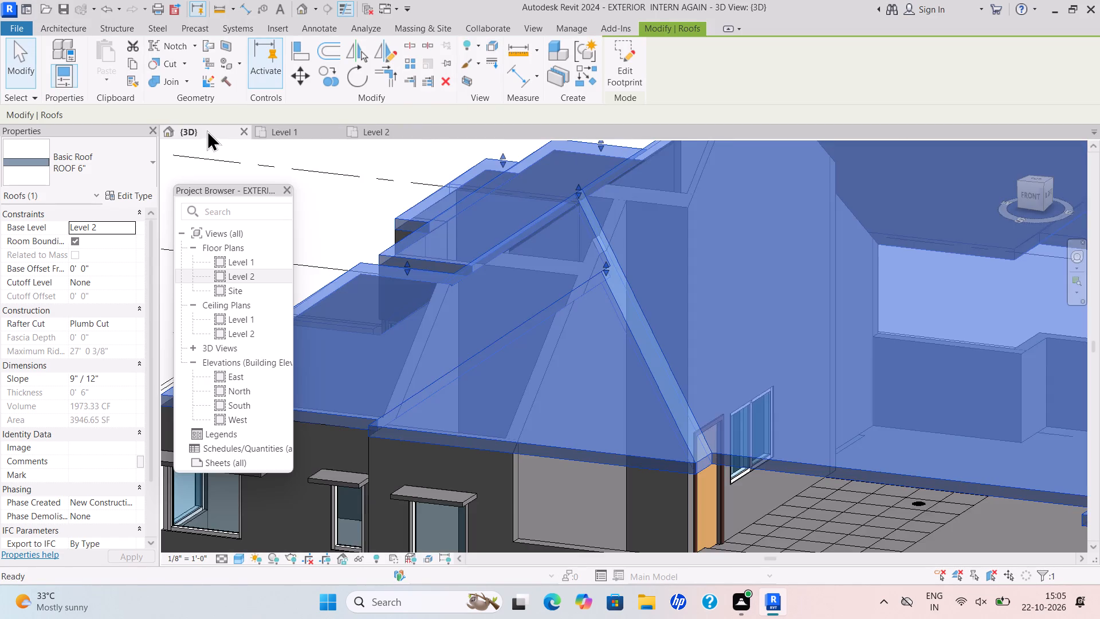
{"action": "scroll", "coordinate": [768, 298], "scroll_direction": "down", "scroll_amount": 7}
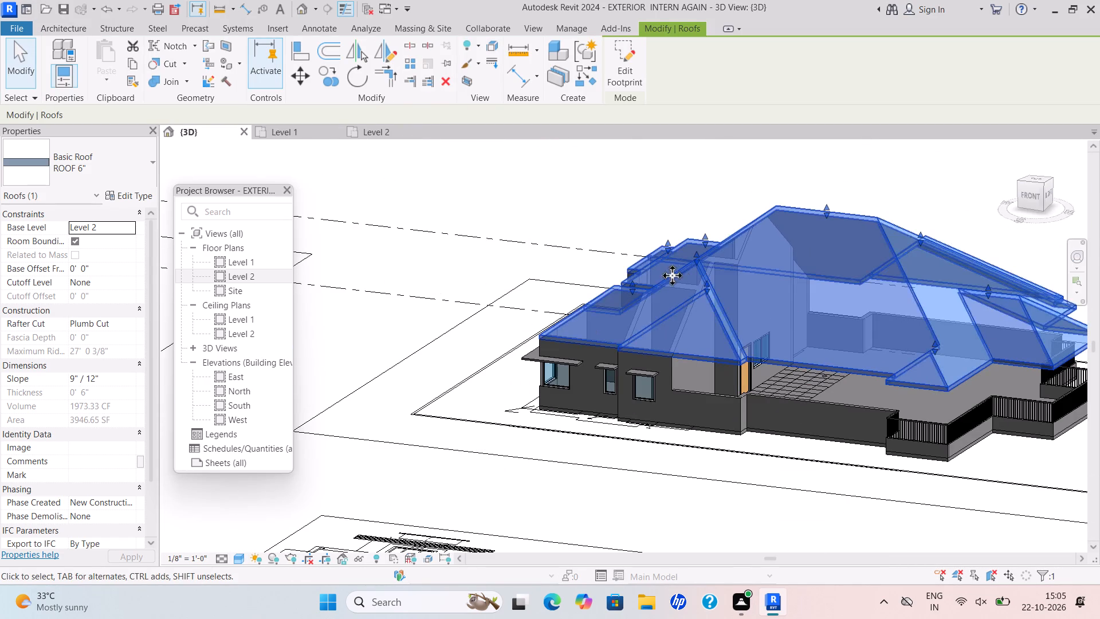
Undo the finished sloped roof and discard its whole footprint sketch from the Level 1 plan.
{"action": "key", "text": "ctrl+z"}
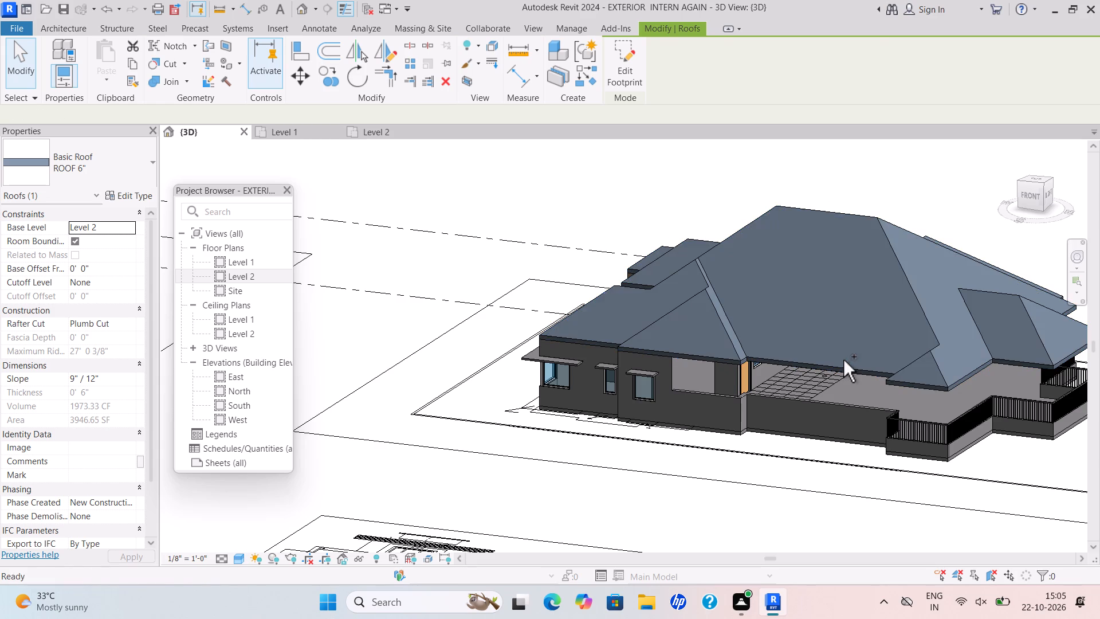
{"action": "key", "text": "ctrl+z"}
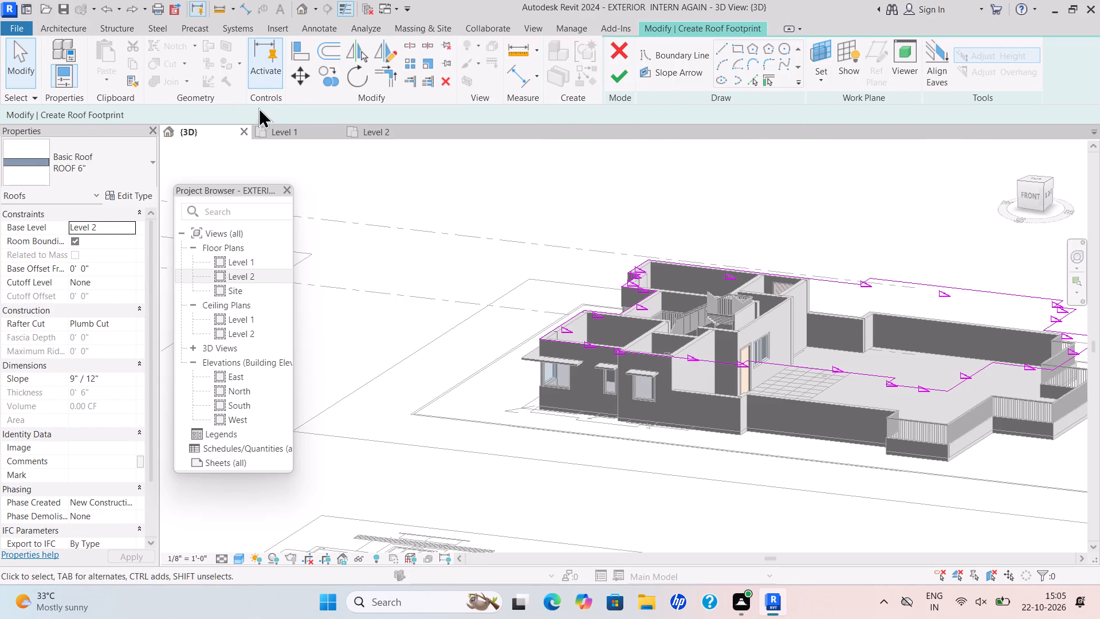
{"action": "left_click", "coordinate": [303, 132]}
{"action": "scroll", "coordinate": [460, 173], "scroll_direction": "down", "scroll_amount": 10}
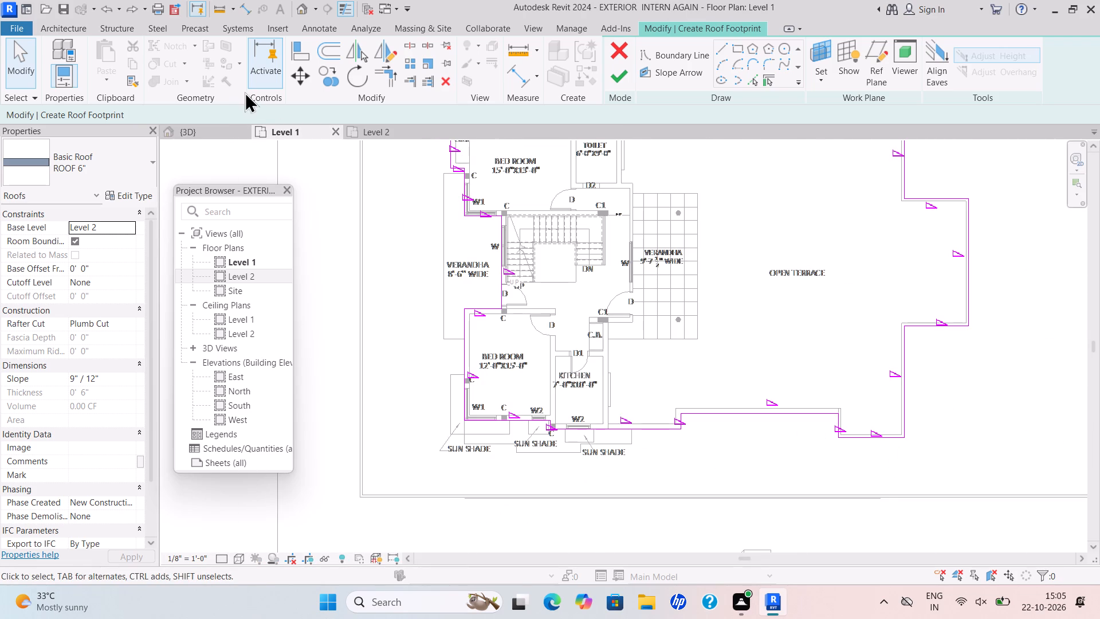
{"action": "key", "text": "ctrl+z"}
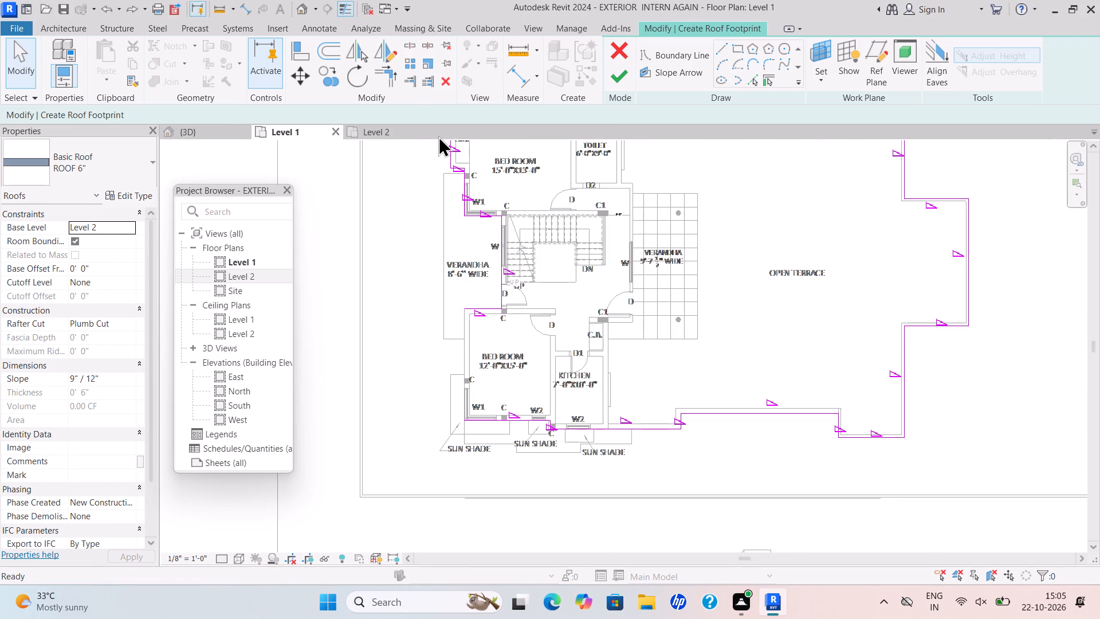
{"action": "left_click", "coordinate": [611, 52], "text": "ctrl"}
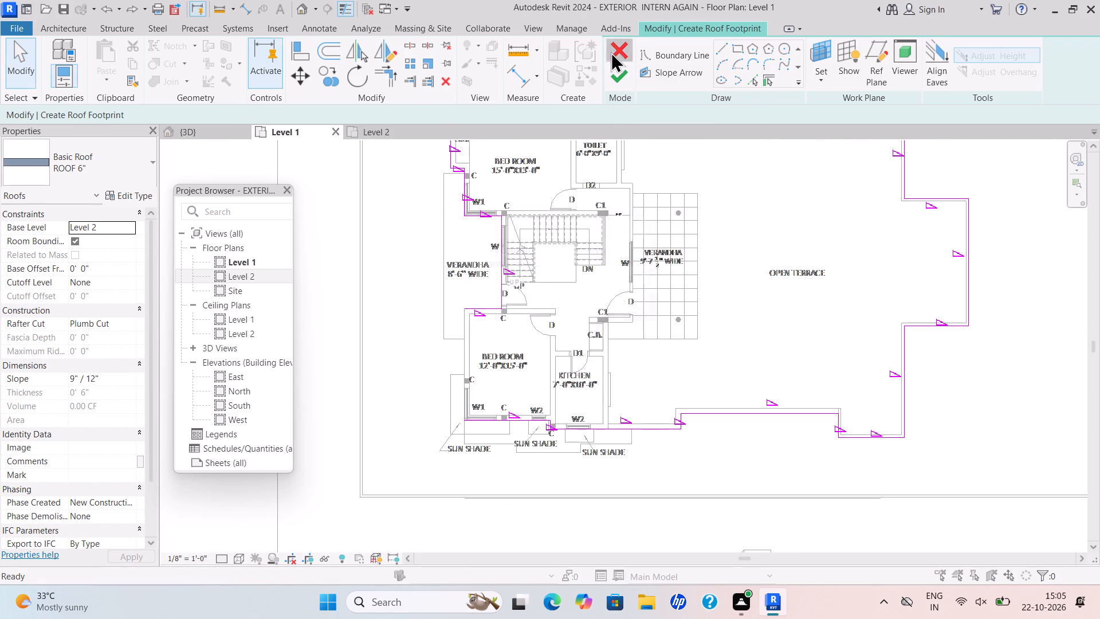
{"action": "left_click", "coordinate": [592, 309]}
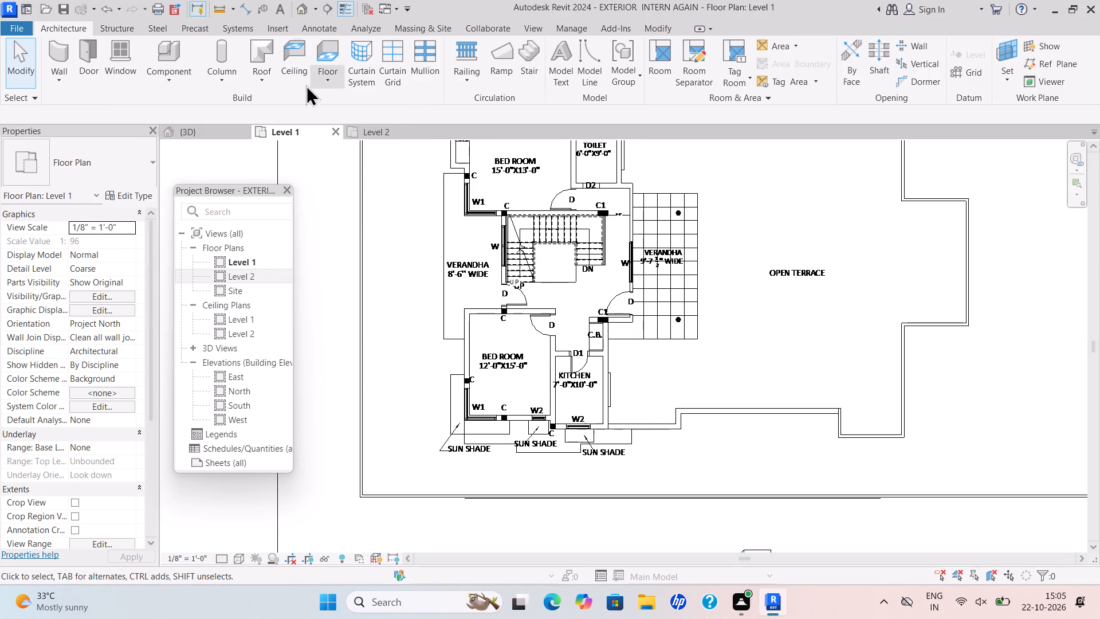
Start a new footprint roof placed on Level 2 with slope definition turned off.
{"action": "left_click", "coordinate": [270, 80]}
{"action": "left_click", "coordinate": [272, 92]}
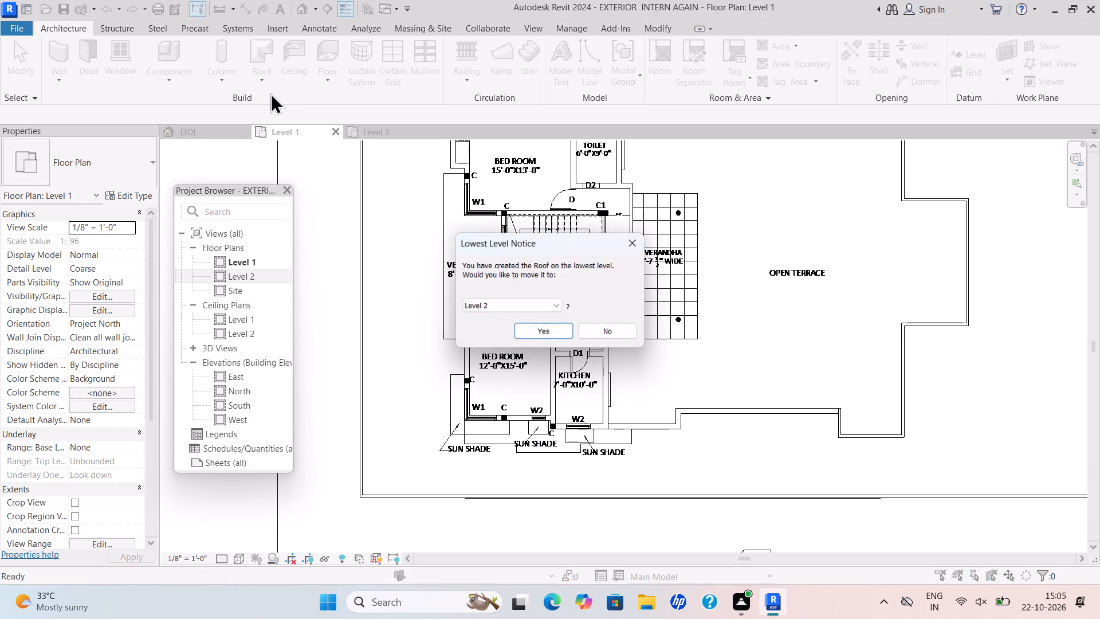
{"action": "left_click", "coordinate": [548, 331]}
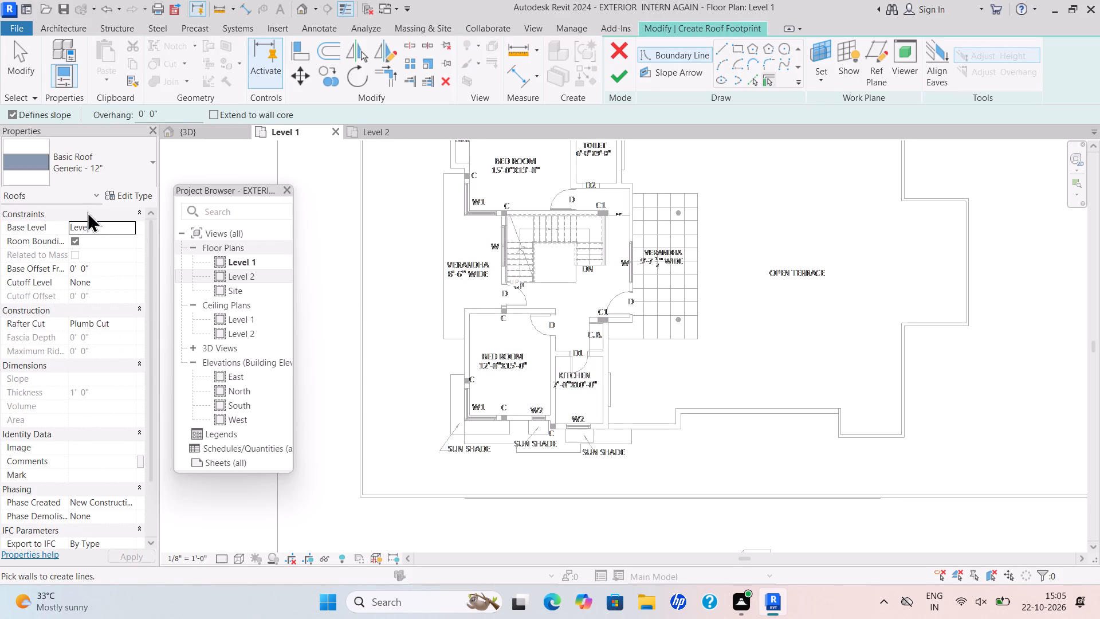
{"action": "left_click", "coordinate": [7, 113]}
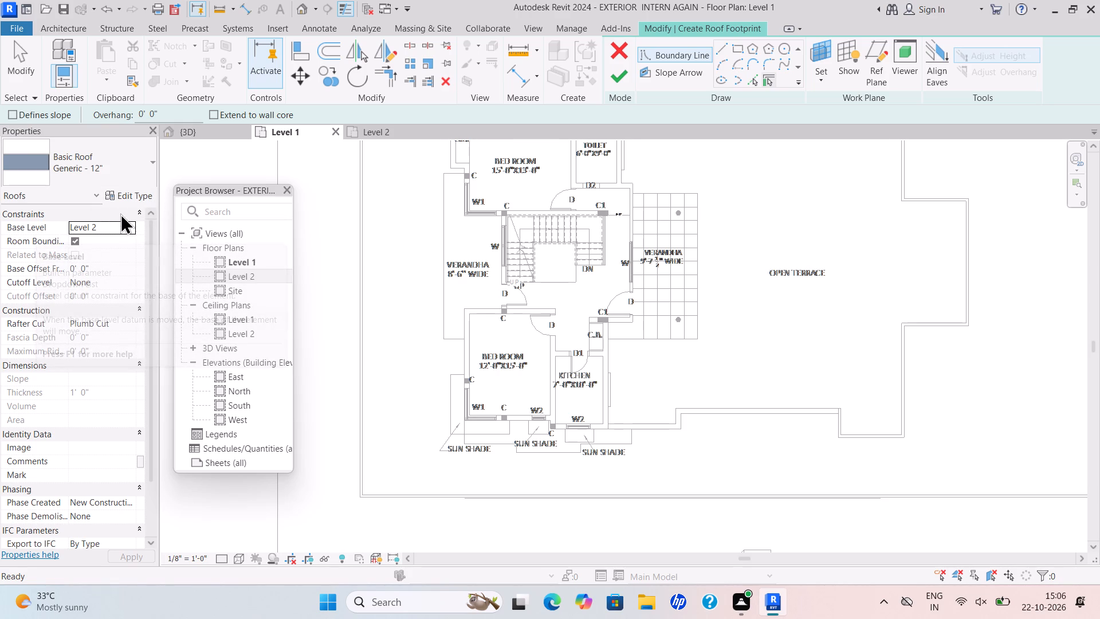
Duplicate the Generic - 12" roof type under the name ROOF 6".
{"action": "left_click", "coordinate": [121, 197]}
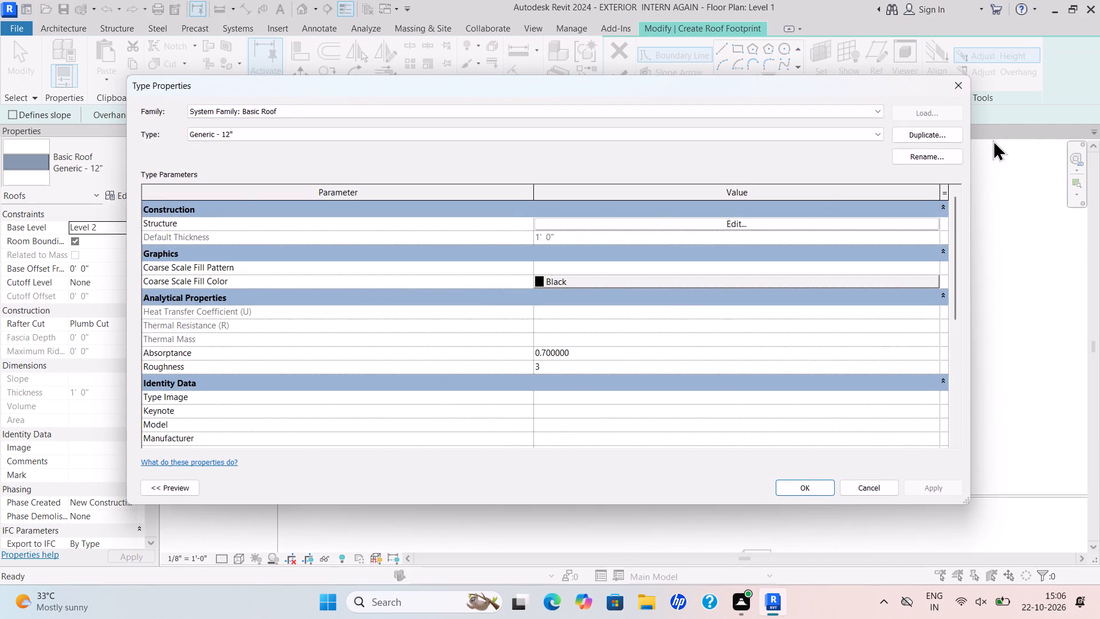
{"action": "left_click", "coordinate": [929, 137]}
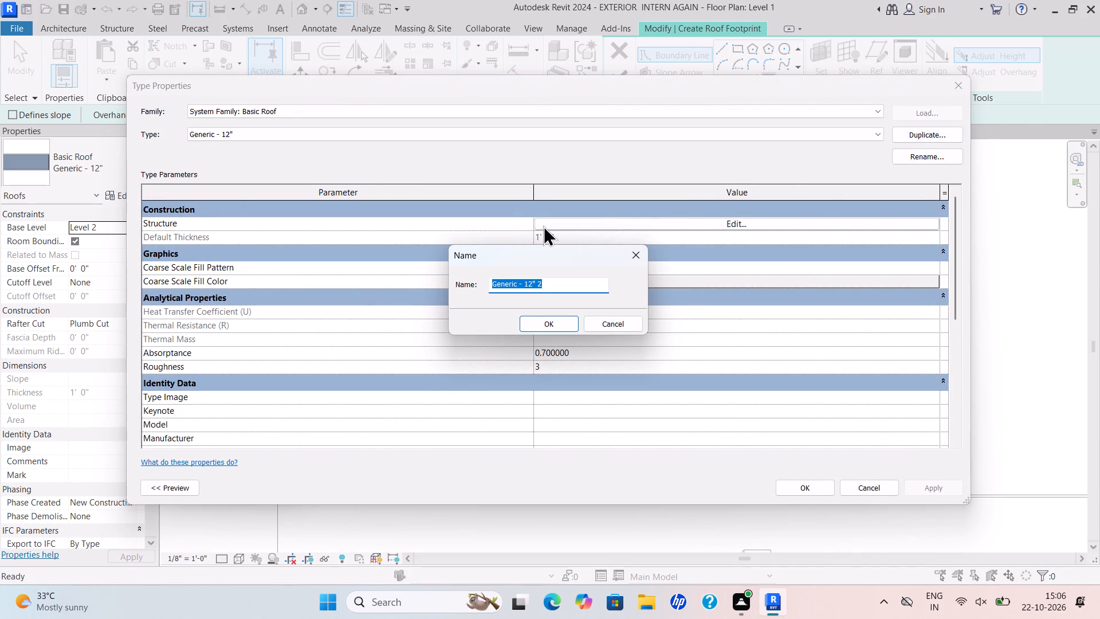
{"action": "key", "text": "BackSpace"}
{"action": "key", "text": "r"}
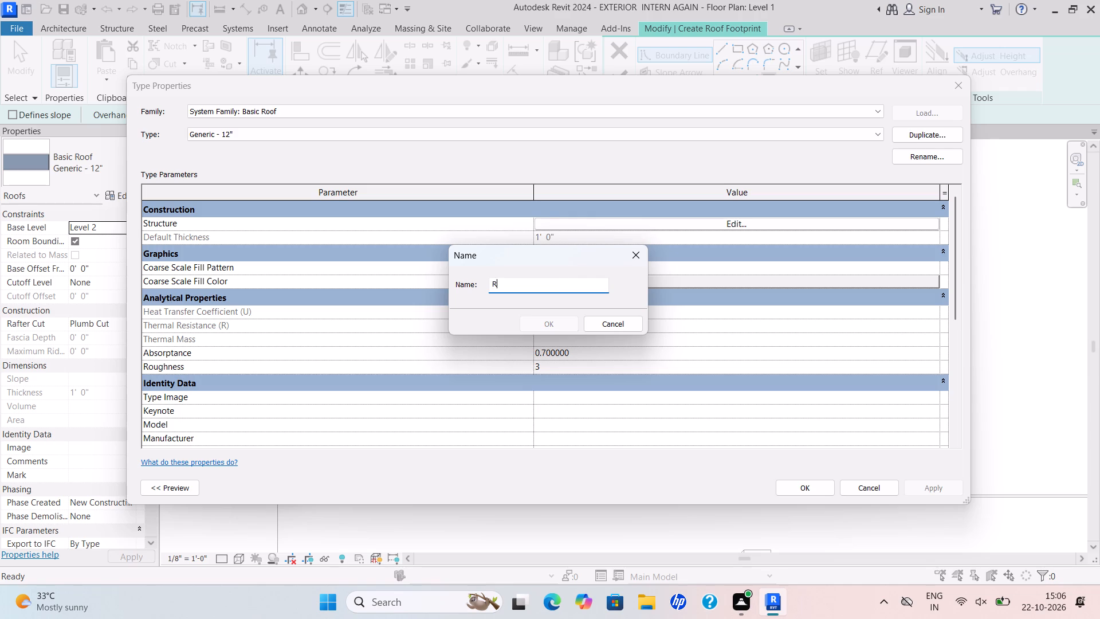
{"action": "type", "text": "OOF"}
{"action": "key", "text": "space"}
{"action": "type", "text": "6"}
{"action": "key", "text": "shift+quotedbl"}
{"action": "key", "text": "Return"}
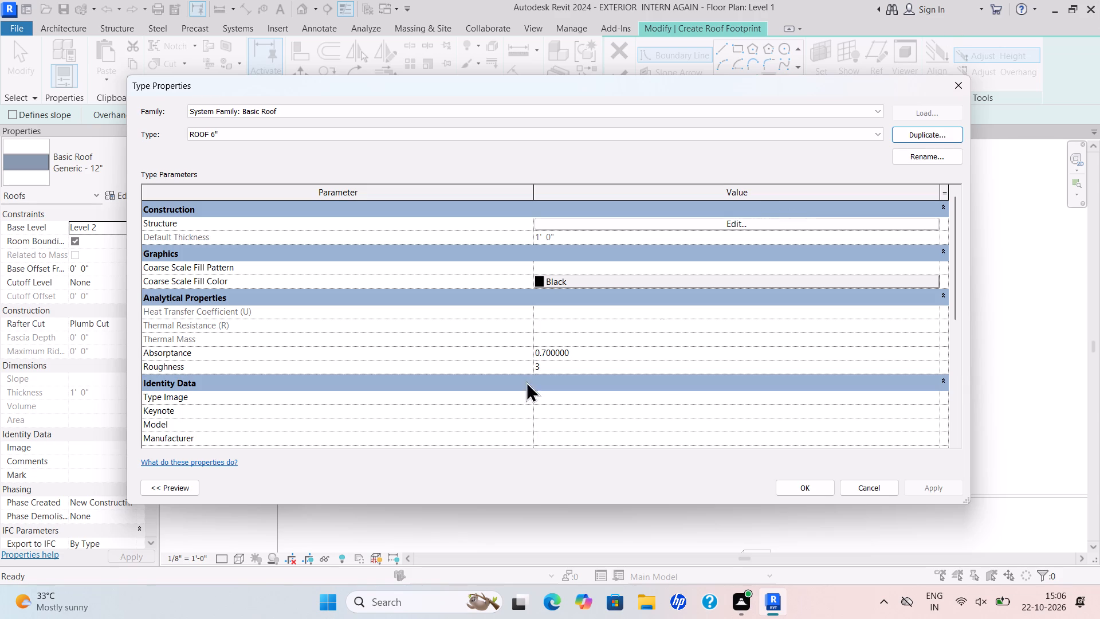
Set the structure layer thickness of the ROOF 6" type to 6" and apply the type to the new roof.
{"action": "left_click", "coordinate": [725, 225]}
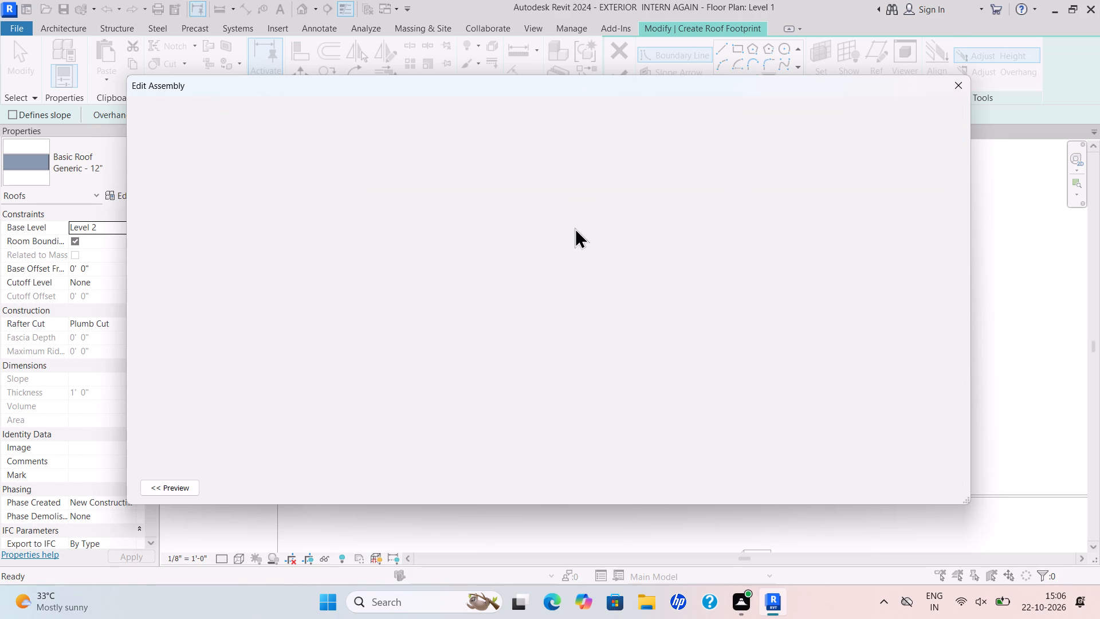
{"action": "left_click_drag", "start_coordinate": [573, 227], "coordinate": [559, 234]}
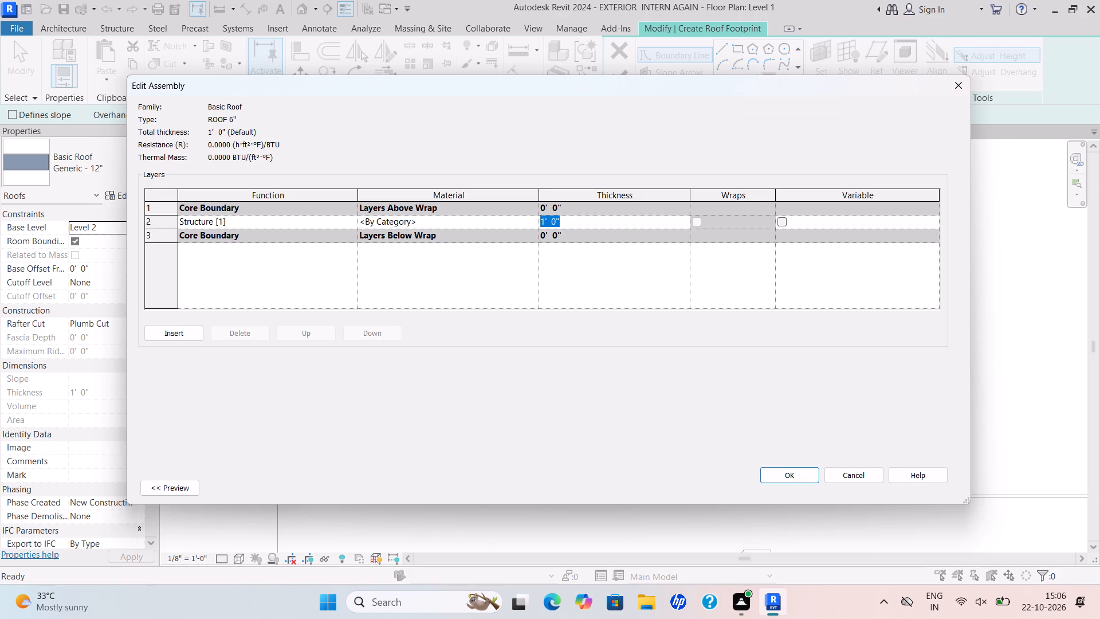
{"action": "key", "text": "BackSpace"}
{"action": "key", "text": "6"}
{"action": "key", "text": "shift+quotedbl"}
{"action": "key", "text": "Return"}
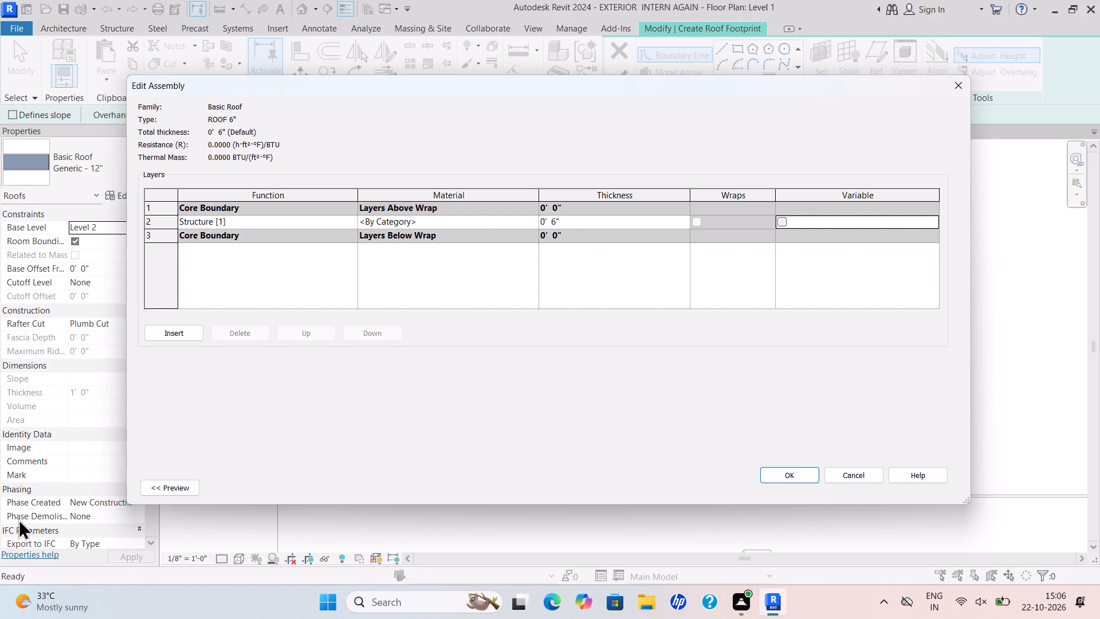
{"action": "left_click", "coordinate": [799, 476]}
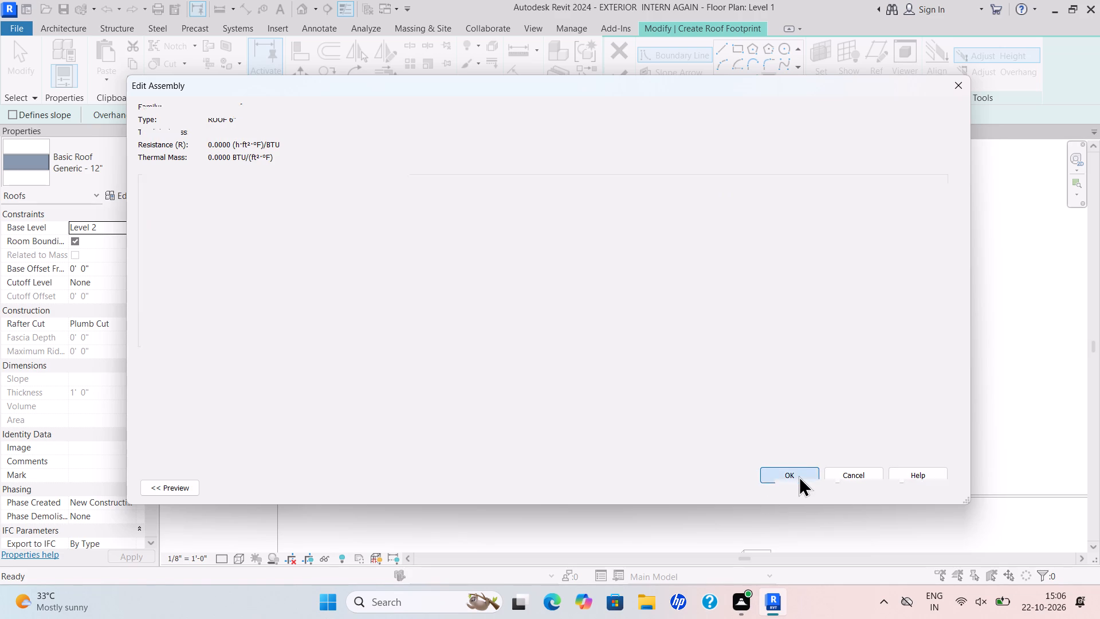
{"action": "left_click", "coordinate": [933, 484]}
{"action": "left_click", "coordinate": [807, 489]}
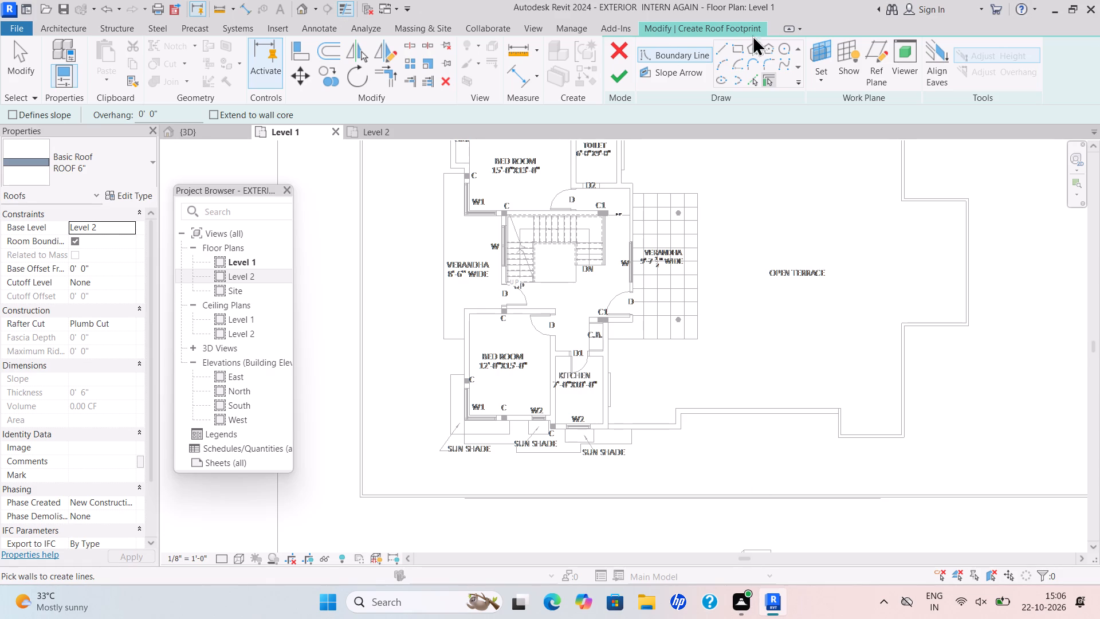
Draw the first roof boundary line down the outer west wall face of the 12'-0"x15'-0" bedroom to its southwest corner.
{"action": "left_click", "coordinate": [728, 44]}
{"action": "left_click", "coordinate": [728, 44]}
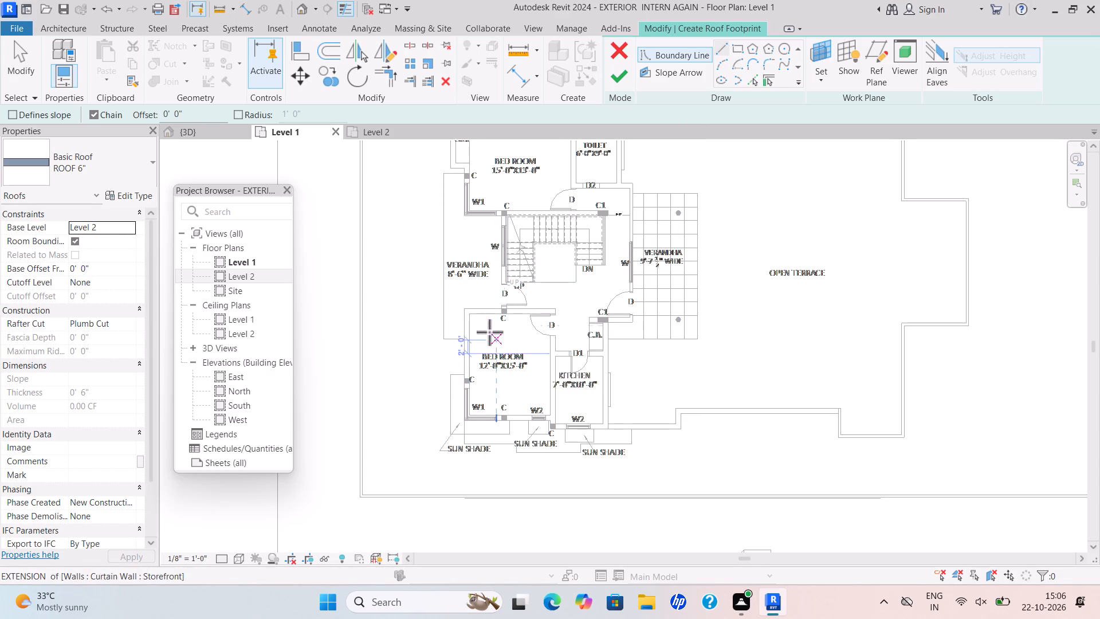
{"action": "scroll", "coordinate": [478, 316], "scroll_direction": "up", "scroll_amount": 10}
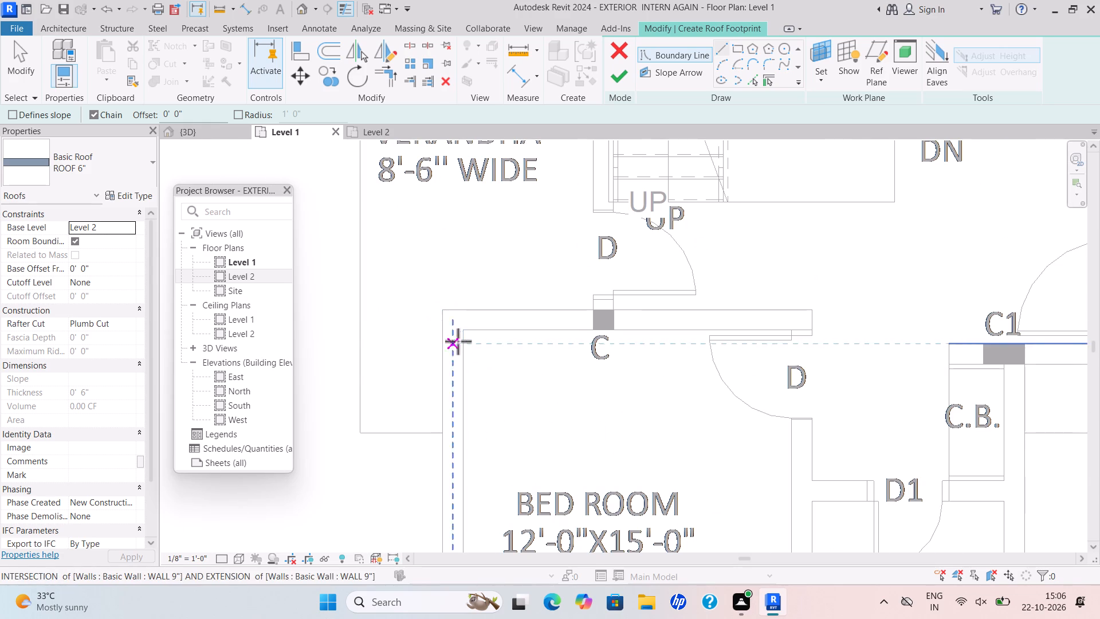
{"action": "scroll", "coordinate": [442, 314], "scroll_direction": "up", "scroll_amount": 5}
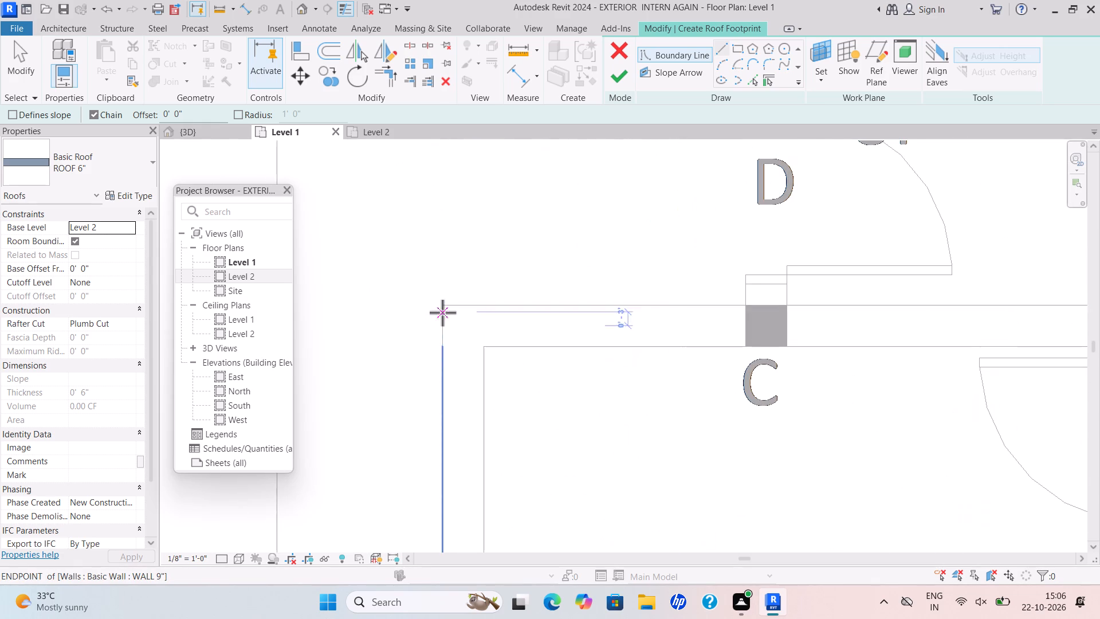
{"action": "left_click", "coordinate": [442, 304]}
{"action": "scroll", "coordinate": [458, 414], "scroll_direction": "down", "scroll_amount": 4}
{"action": "middle_click_drag", "start_coordinate": [458, 414], "coordinate": [544, 175]}
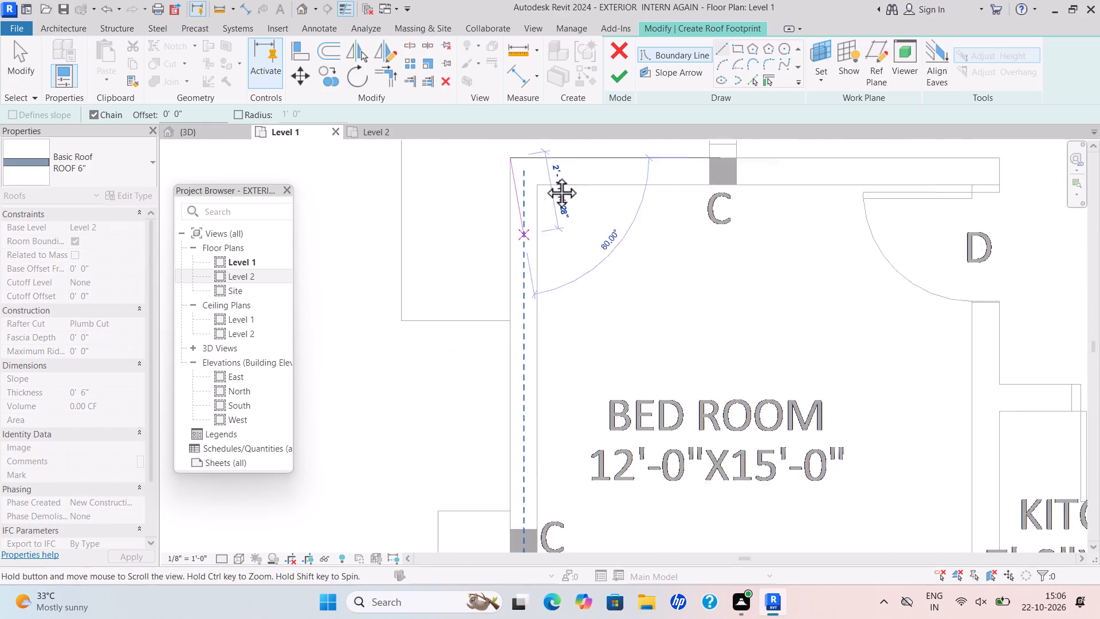
{"action": "middle_click_drag", "start_coordinate": [544, 175], "coordinate": [558, 147]}
{"action": "scroll", "coordinate": [524, 503], "scroll_direction": "down", "scroll_amount": 4}
{"action": "middle_click_drag", "start_coordinate": [521, 499], "coordinate": [581, 260]}
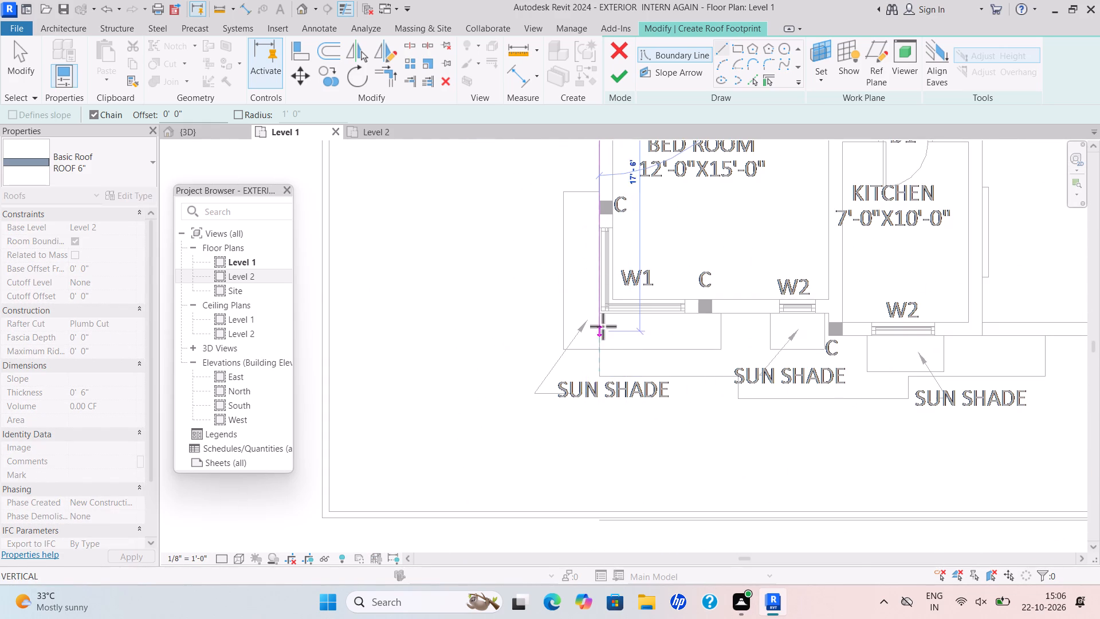
{"action": "scroll", "coordinate": [602, 321], "scroll_direction": "up", "scroll_amount": 16}
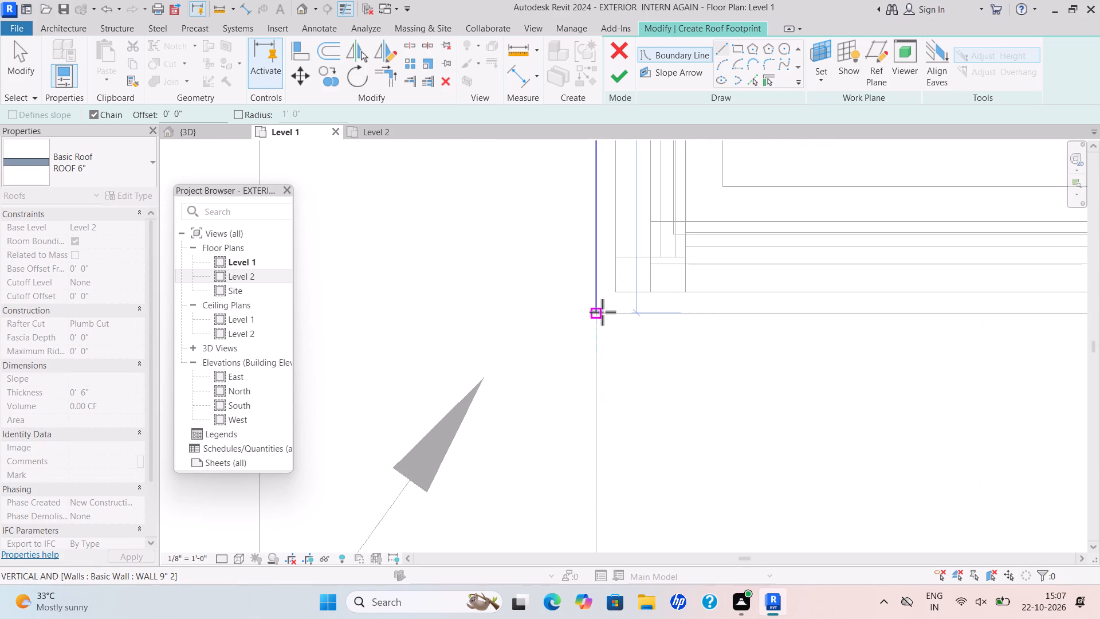
{"action": "scroll", "coordinate": [601, 316], "scroll_direction": "up", "scroll_amount": 5}
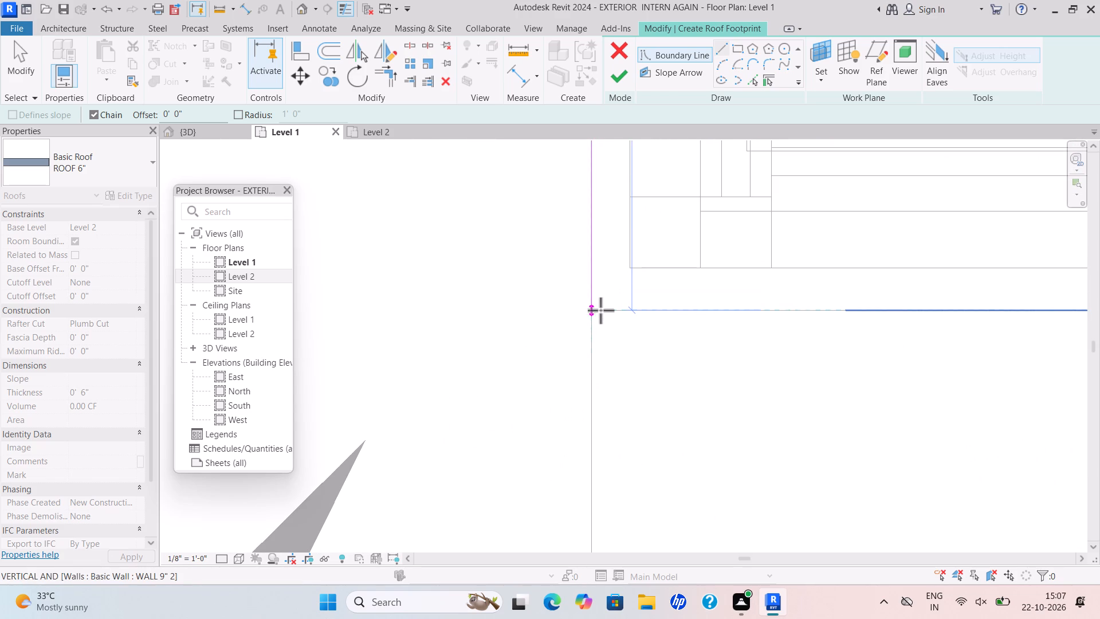
{"action": "left_click", "coordinate": [595, 311]}
Continue the boundary along the bedroom's south wall to the column between the W2 windows, then down the column's west face.
{"action": "scroll", "coordinate": [870, 312], "scroll_direction": "down", "scroll_amount": 2}
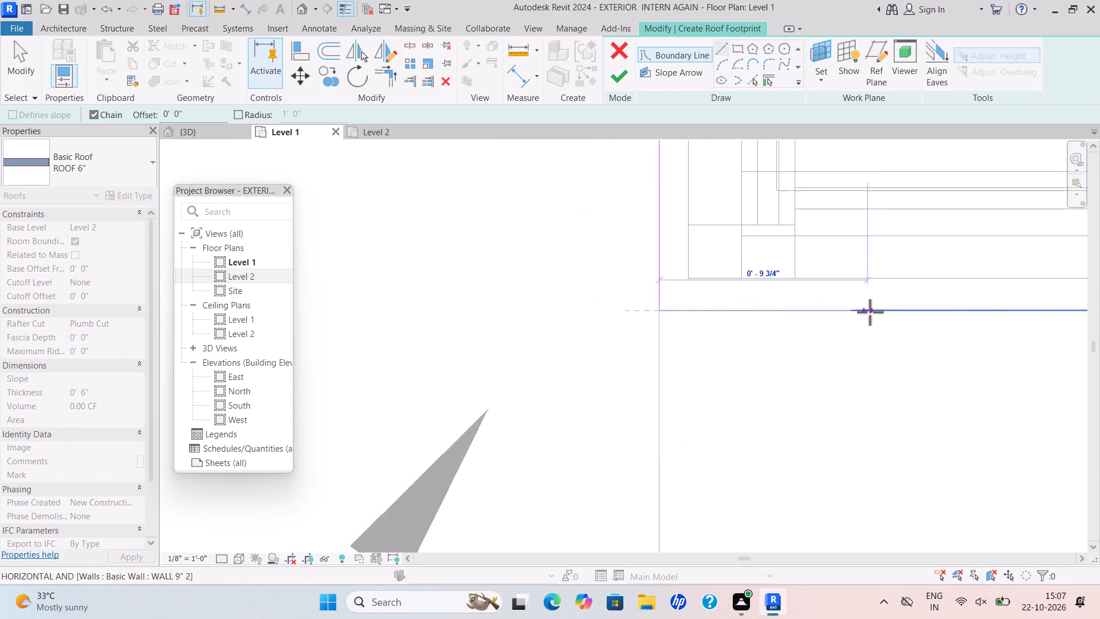
{"action": "scroll", "coordinate": [870, 312], "scroll_direction": "down", "scroll_amount": 3}
{"action": "middle_click_drag", "start_coordinate": [865, 311], "coordinate": [590, 311]}
{"action": "scroll", "coordinate": [971, 312], "scroll_direction": "down", "scroll_amount": 5}
{"action": "middle_click_drag", "start_coordinate": [969, 312], "coordinate": [649, 308]}
{"action": "scroll", "coordinate": [1042, 315], "scroll_direction": "down", "scroll_amount": 6}
{"action": "middle_click_drag", "start_coordinate": [1039, 314], "coordinate": [463, 336]}
{"action": "scroll", "coordinate": [628, 334], "scroll_direction": "up", "scroll_amount": 5}
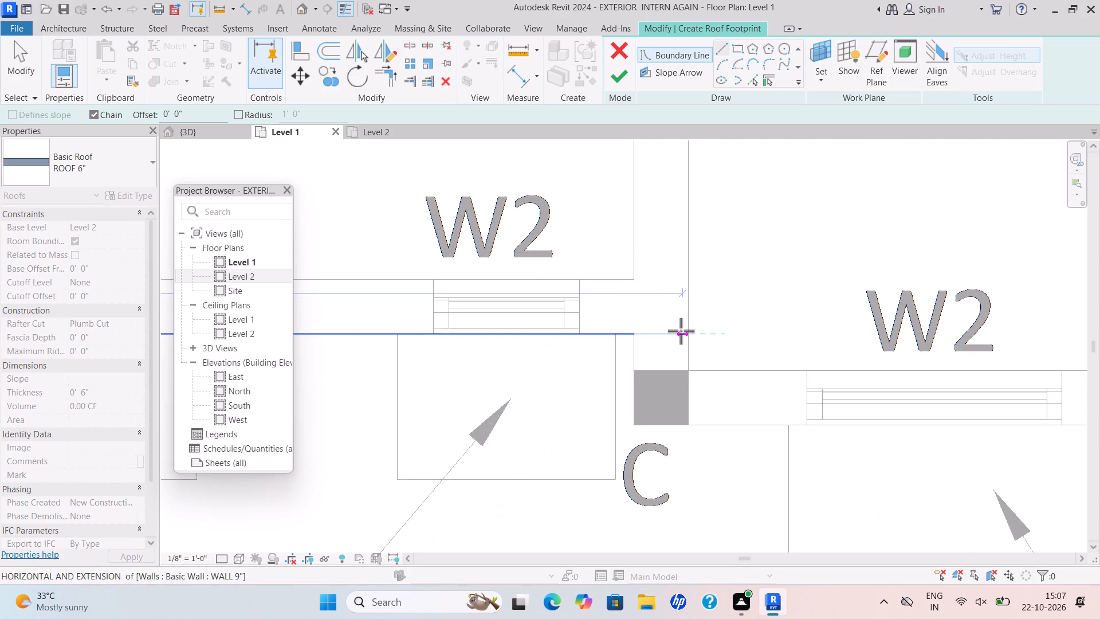
{"action": "scroll", "coordinate": [637, 340], "scroll_direction": "up", "scroll_amount": 5}
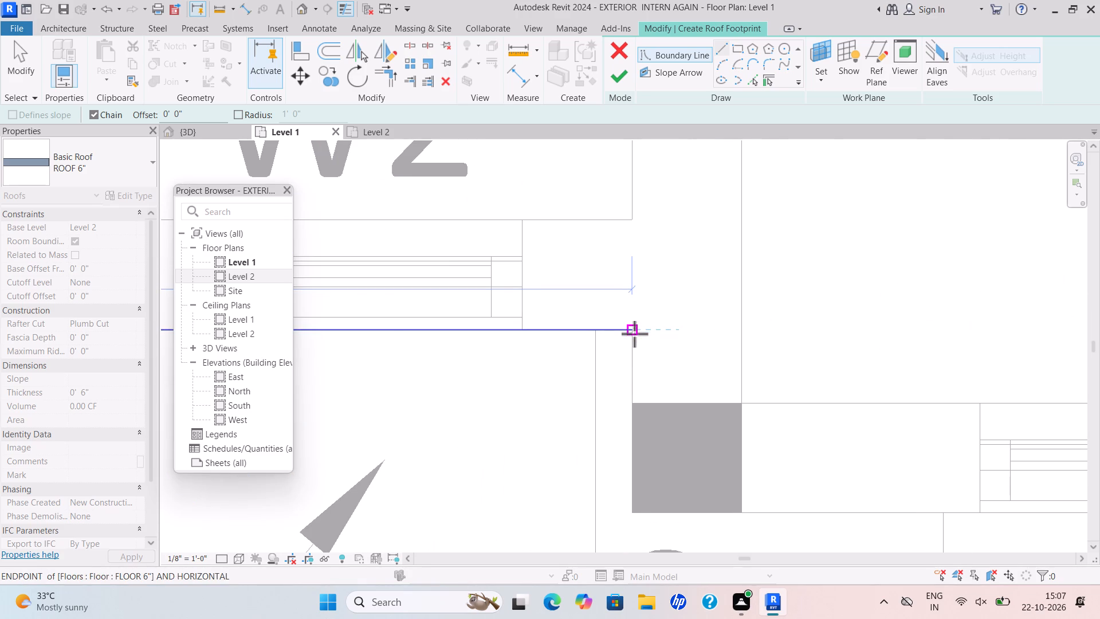
{"action": "left_click", "coordinate": [634, 334]}
{"action": "left_click", "coordinate": [633, 510]}
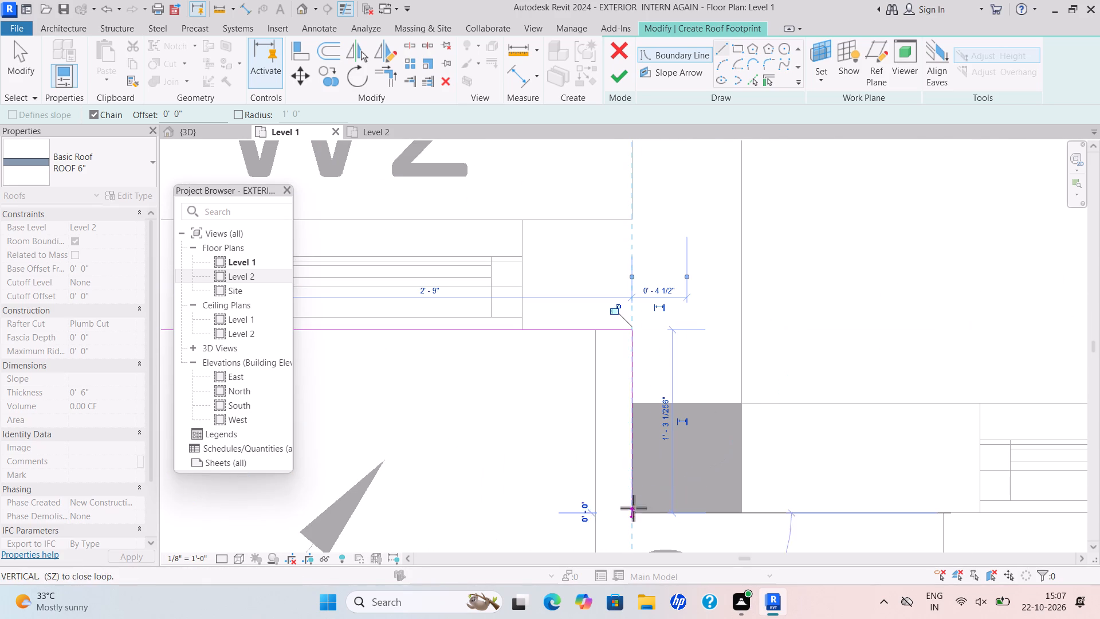
Extend the boundary east about 19' along the kitchen and terrace south wall, then up the short jog to the next wall corner.
{"action": "scroll", "coordinate": [787, 510], "scroll_direction": "down", "scroll_amount": 5}
{"action": "middle_click_drag", "start_coordinate": [782, 502], "coordinate": [508, 389]}
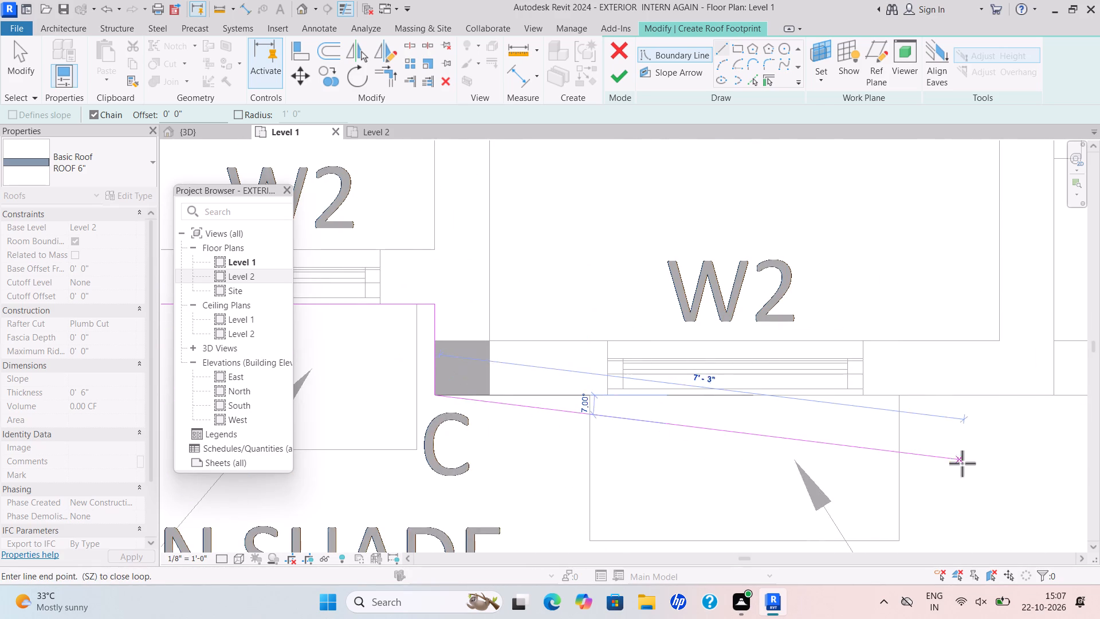
{"action": "scroll", "coordinate": [972, 433], "scroll_direction": "down", "scroll_amount": 5}
{"action": "middle_click_drag", "start_coordinate": [958, 422], "coordinate": [396, 393]}
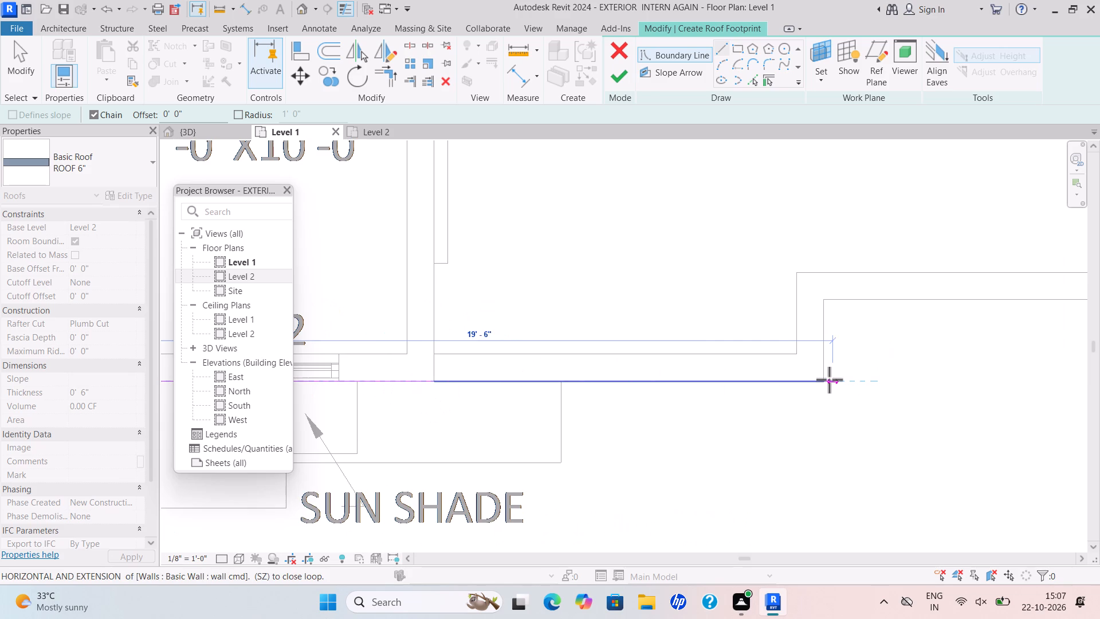
{"action": "scroll", "coordinate": [828, 379], "scroll_direction": "up", "scroll_amount": 5}
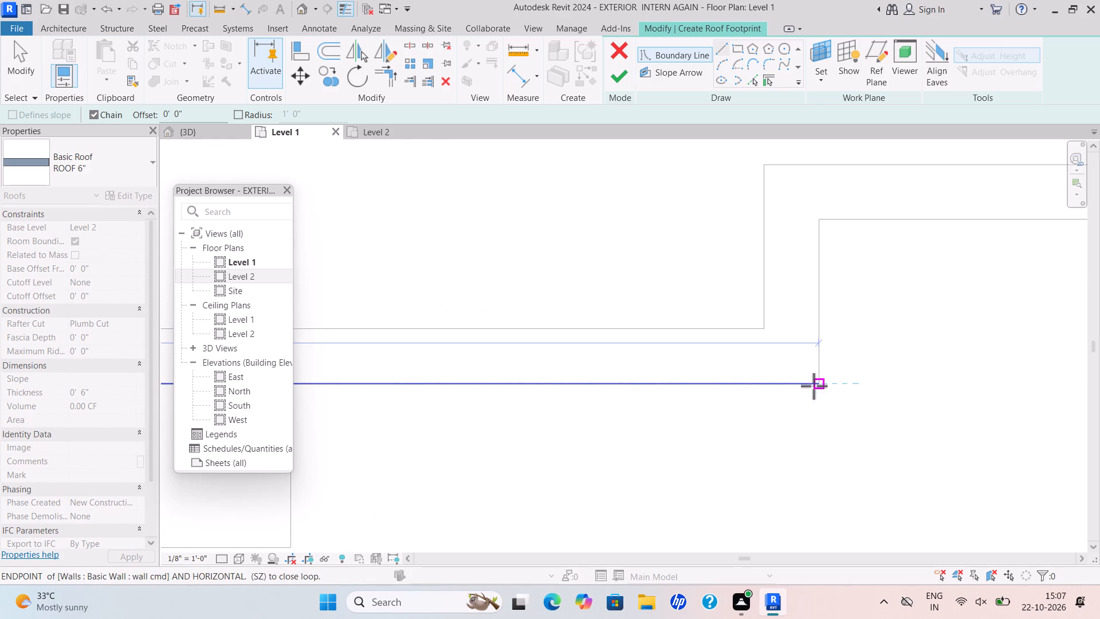
{"action": "scroll", "coordinate": [828, 384], "scroll_direction": "up", "scroll_amount": 5}
{"action": "left_click", "coordinate": [812, 384]}
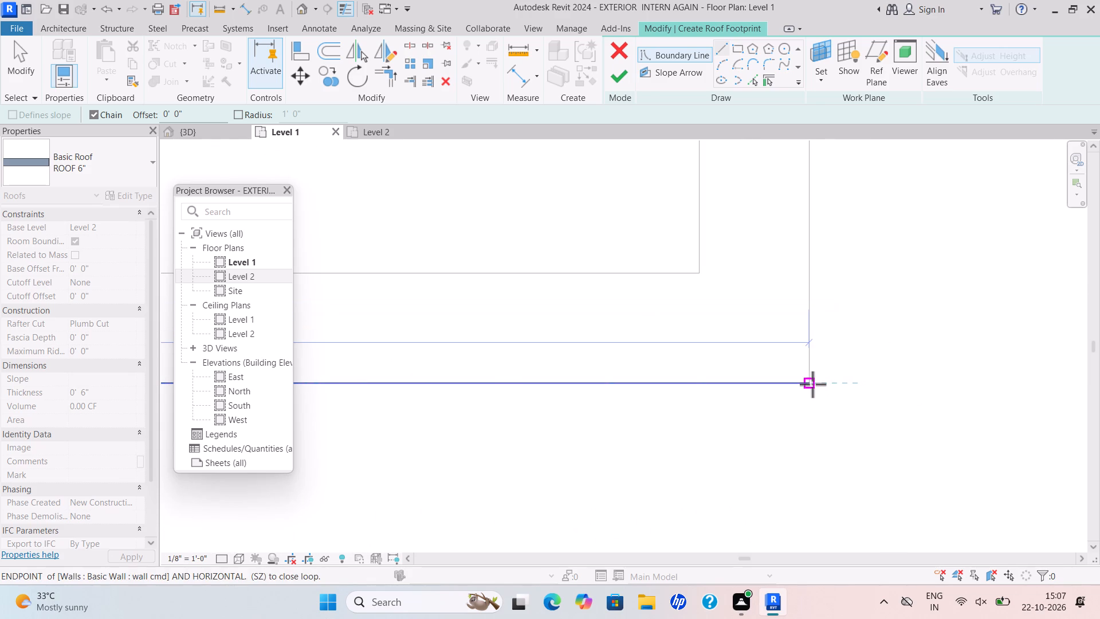
{"action": "scroll", "coordinate": [817, 203], "scroll_direction": "down", "scroll_amount": 4}
{"action": "middle_click_drag", "start_coordinate": [815, 216], "coordinate": [775, 384]}
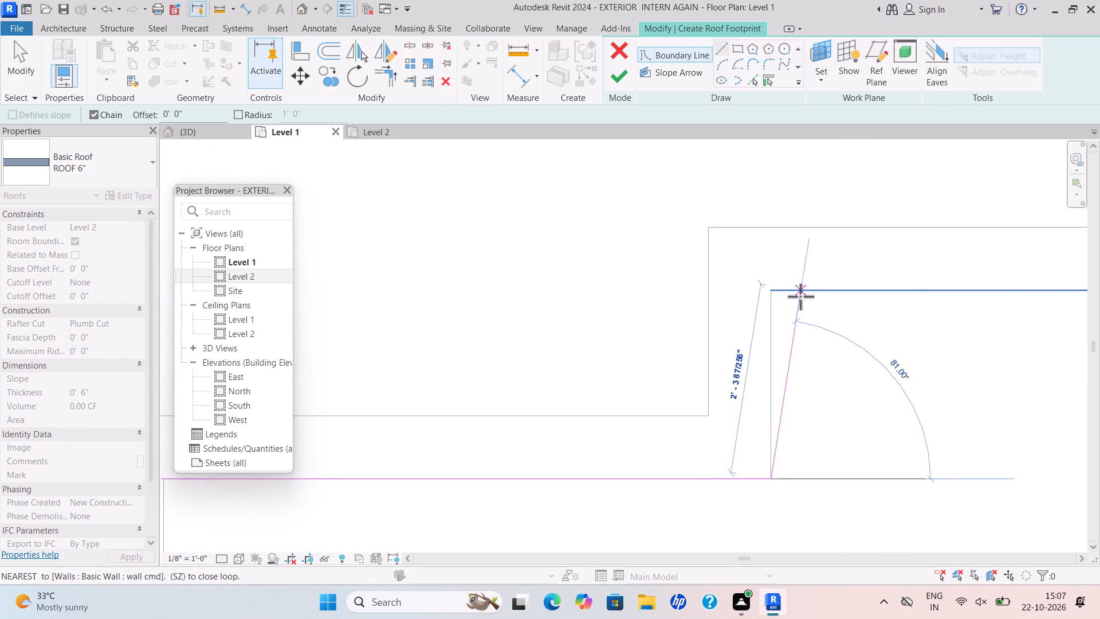
{"action": "left_click", "coordinate": [776, 288]}
Continue the boundary about 23'-6" east along the open terrace wall, then down the west side of the southeast projection.
{"action": "scroll", "coordinate": [939, 302], "scroll_direction": "down", "scroll_amount": 5}
{"action": "middle_click_drag", "start_coordinate": [939, 302], "coordinate": [485, 304]}
{"action": "scroll", "coordinate": [485, 304], "scroll_direction": "up", "scroll_amount": 1}
{"action": "scroll", "coordinate": [962, 291], "scroll_direction": "down", "scroll_amount": 5}
{"action": "middle_click_drag", "start_coordinate": [953, 285], "coordinate": [557, 267]}
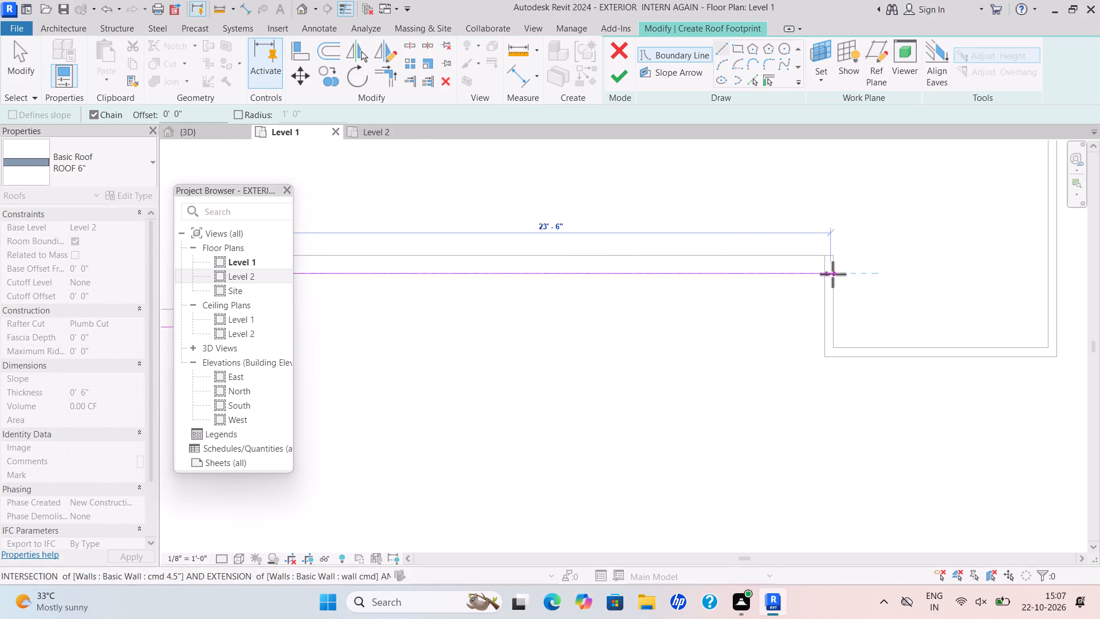
{"action": "scroll", "coordinate": [831, 274], "scroll_direction": "up", "scroll_amount": 13}
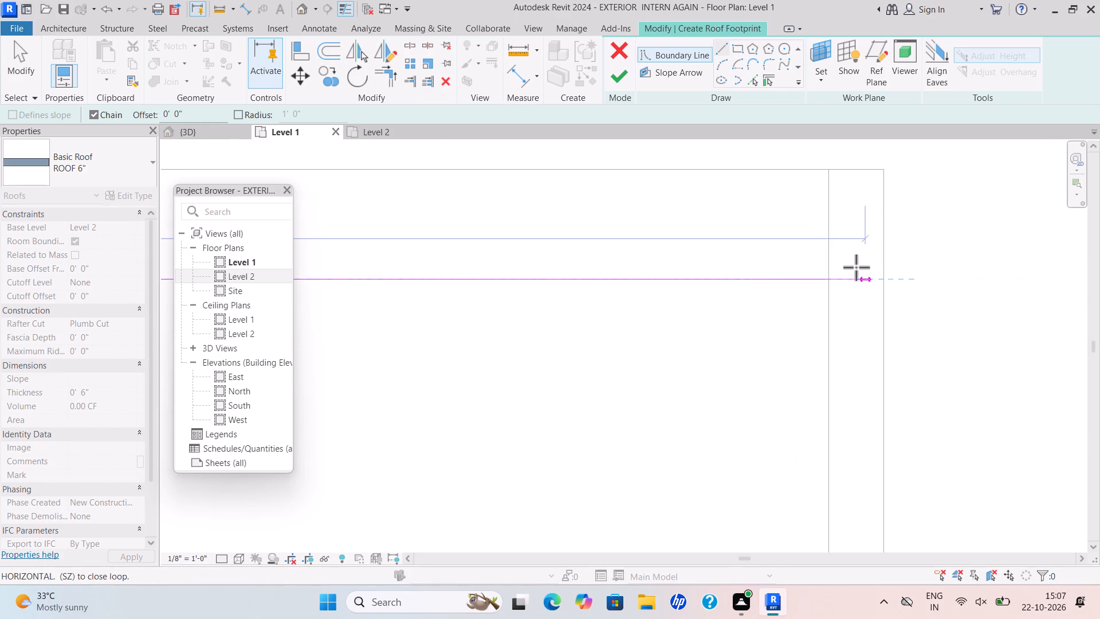
{"action": "scroll", "coordinate": [825, 280], "scroll_direction": "up", "scroll_amount": 4}
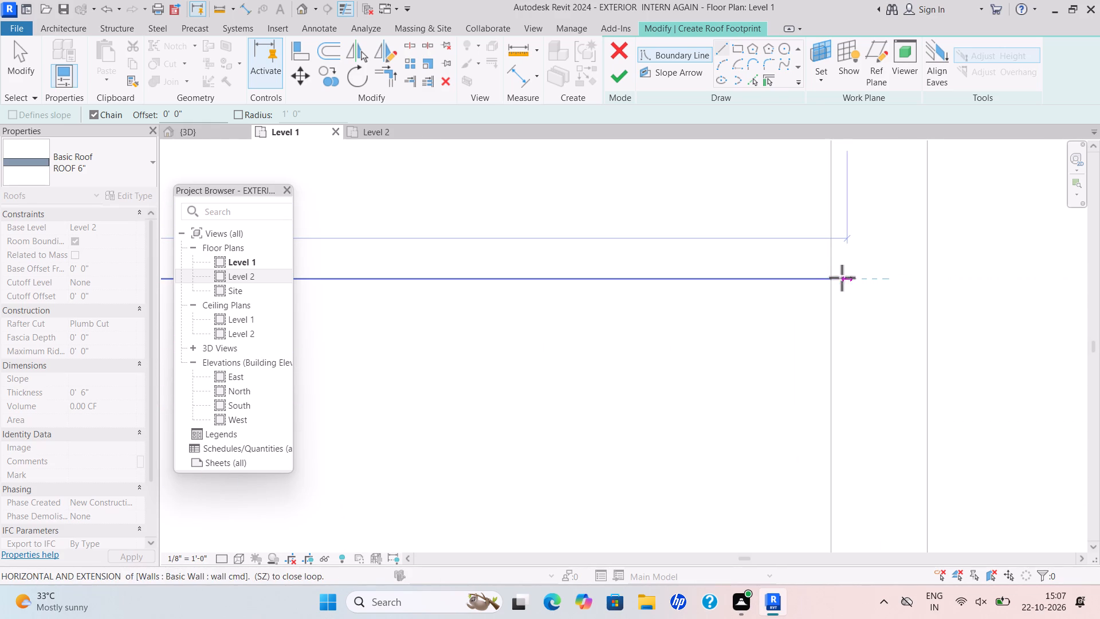
{"action": "left_click", "coordinate": [835, 276]}
{"action": "scroll", "coordinate": [850, 389], "scroll_direction": "down", "scroll_amount": 5}
{"action": "middle_click_drag", "start_coordinate": [844, 381], "coordinate": [882, 76]}
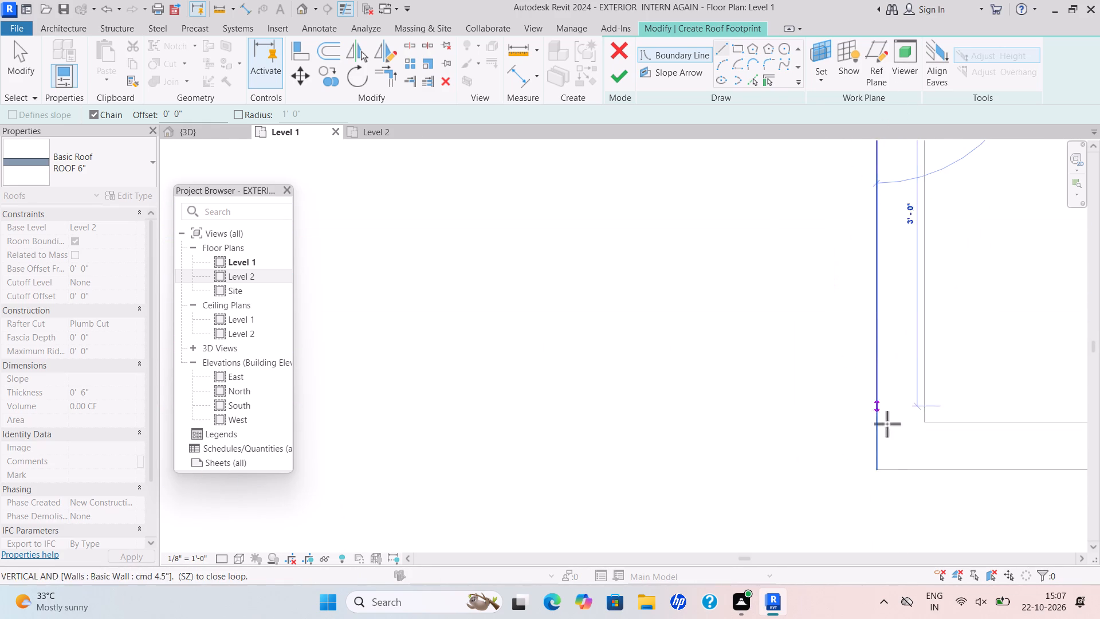
{"action": "scroll", "coordinate": [878, 466], "scroll_direction": "up", "scroll_amount": 5}
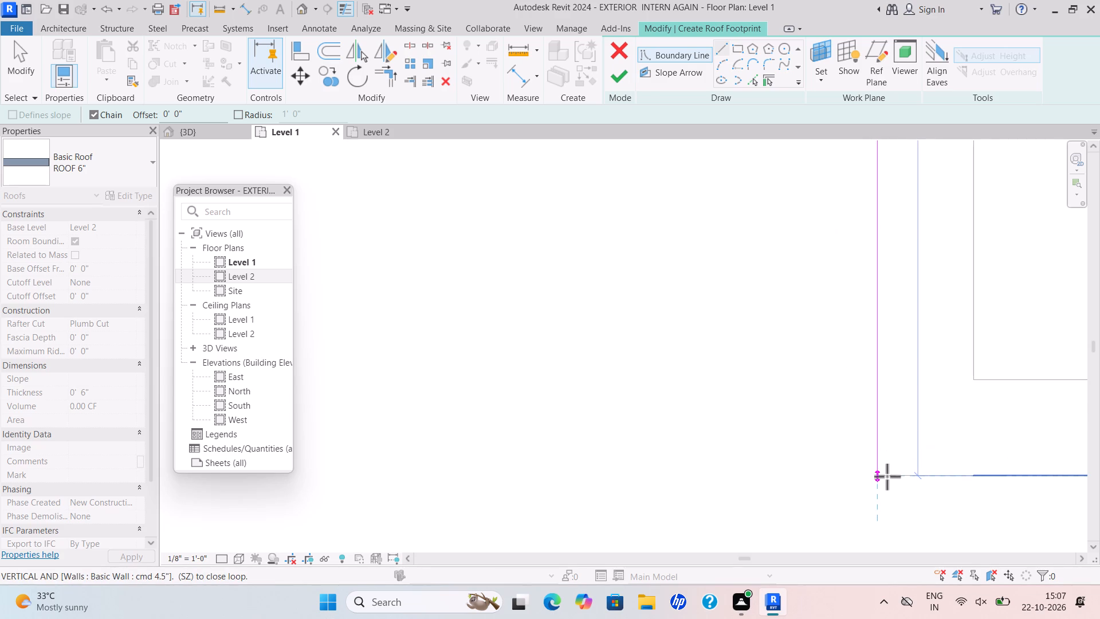
{"action": "left_click", "coordinate": [883, 472]}
Draw the boundary line along the outer south face of the terrace projection to its southeast corner.
{"action": "scroll", "coordinate": [989, 475], "scroll_direction": "down", "scroll_amount": 2}
{"action": "middle_click_drag", "start_coordinate": [973, 459], "coordinate": [669, 365]}
{"action": "scroll", "coordinate": [977, 461], "scroll_direction": "down", "scroll_amount": 3}
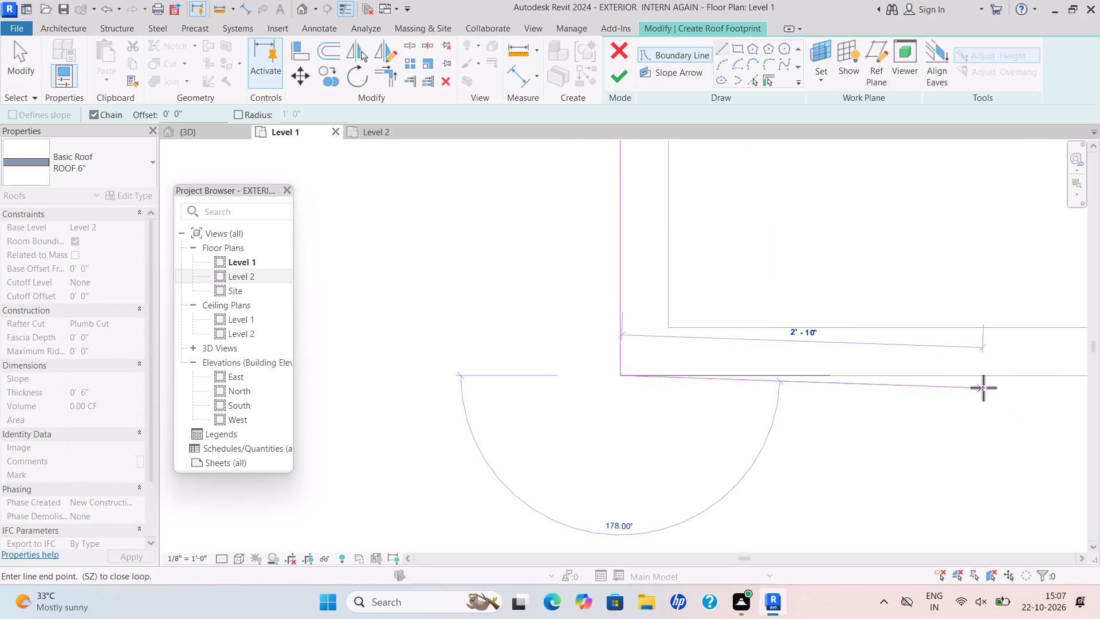
{"action": "scroll", "coordinate": [913, 391], "scroll_direction": "down", "scroll_amount": 5}
{"action": "middle_click_drag", "start_coordinate": [910, 391], "coordinate": [668, 364]}
{"action": "scroll", "coordinate": [1015, 353], "scroll_direction": "down", "scroll_amount": 4}
{"action": "middle_click_drag", "start_coordinate": [1008, 350], "coordinate": [589, 343]}
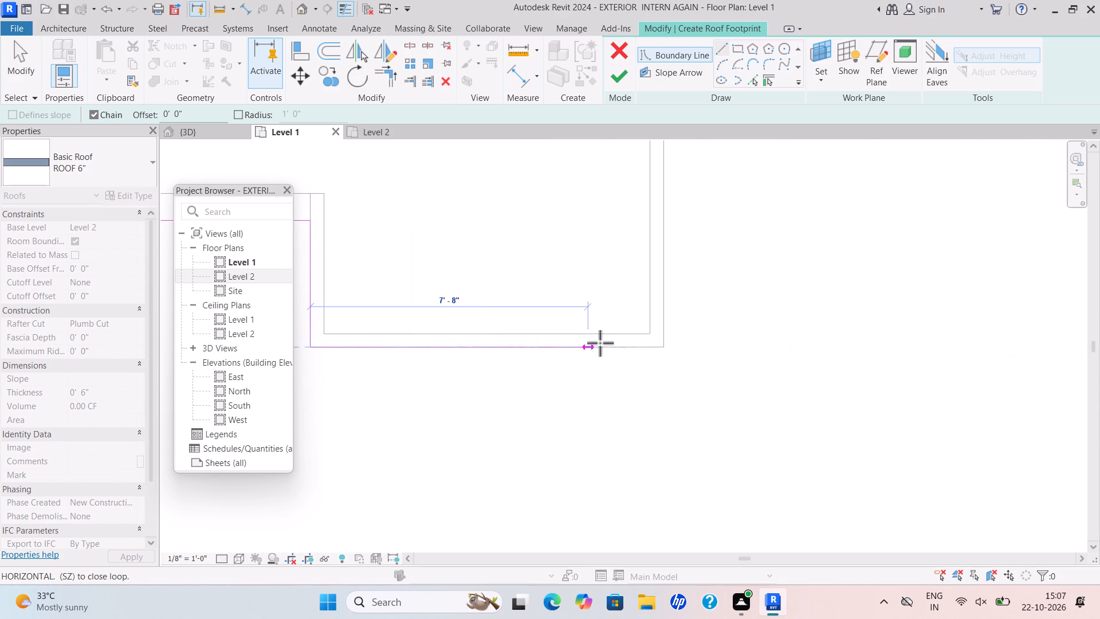
{"action": "scroll", "coordinate": [668, 352], "scroll_direction": "up", "scroll_amount": 8}
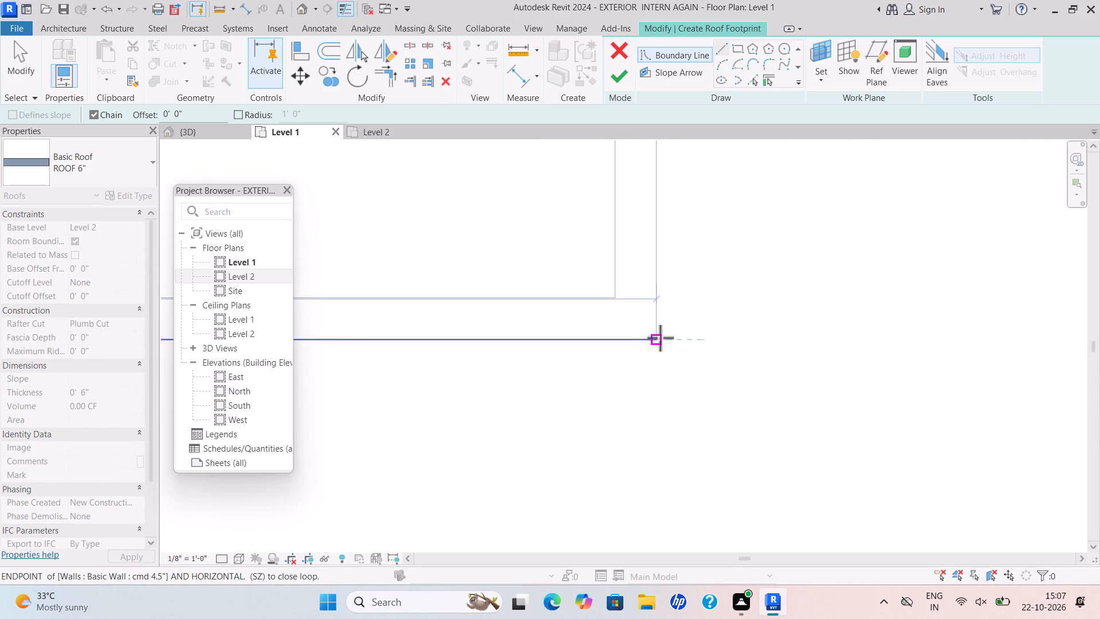
{"action": "scroll", "coordinate": [661, 336], "scroll_direction": "up", "scroll_amount": 2}
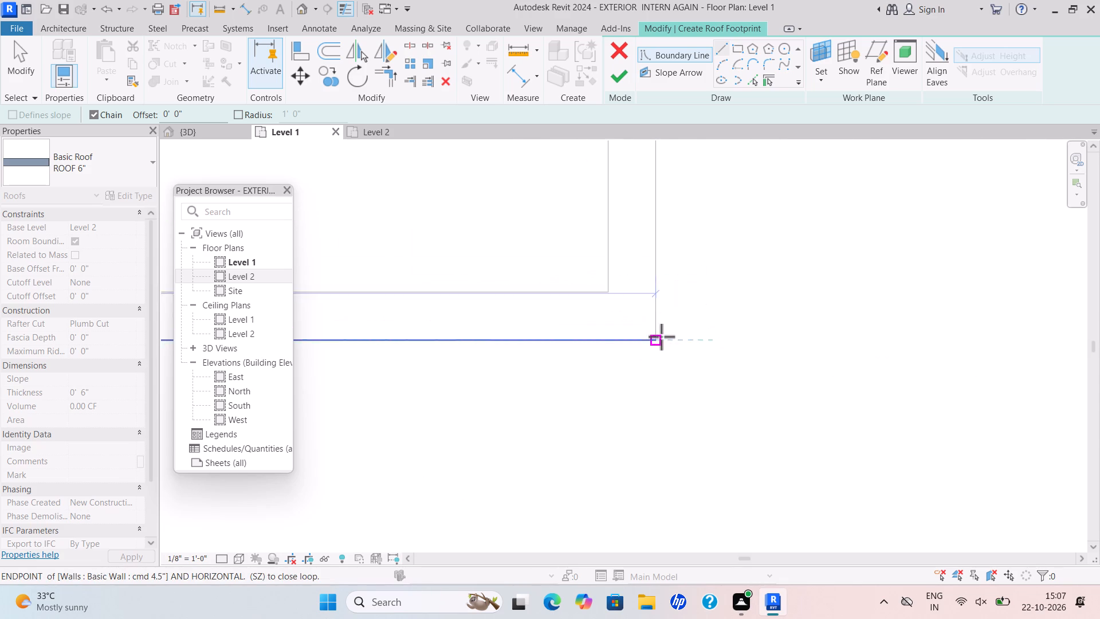
{"action": "scroll", "coordinate": [661, 336], "scroll_direction": "up", "scroll_amount": 6}
{"action": "left_click_drag", "start_coordinate": [647, 359], "coordinate": [646, 353]}
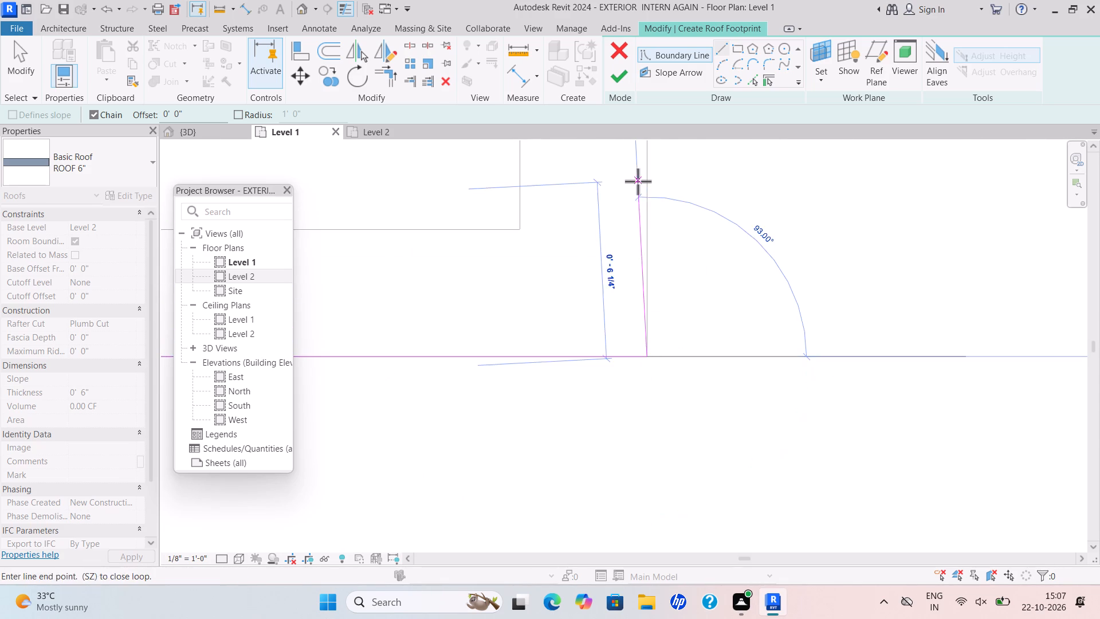
Draw the boundary line north up the east side of the southeast terrace projection to the inner wall corner.
{"action": "scroll", "coordinate": [645, 213], "scroll_direction": "down", "scroll_amount": 4}
{"action": "middle_click_drag", "start_coordinate": [645, 275], "coordinate": [659, 433]}
{"action": "scroll", "coordinate": [650, 204], "scroll_direction": "down", "scroll_amount": 5}
{"action": "middle_click_drag", "start_coordinate": [654, 242], "coordinate": [616, 456]}
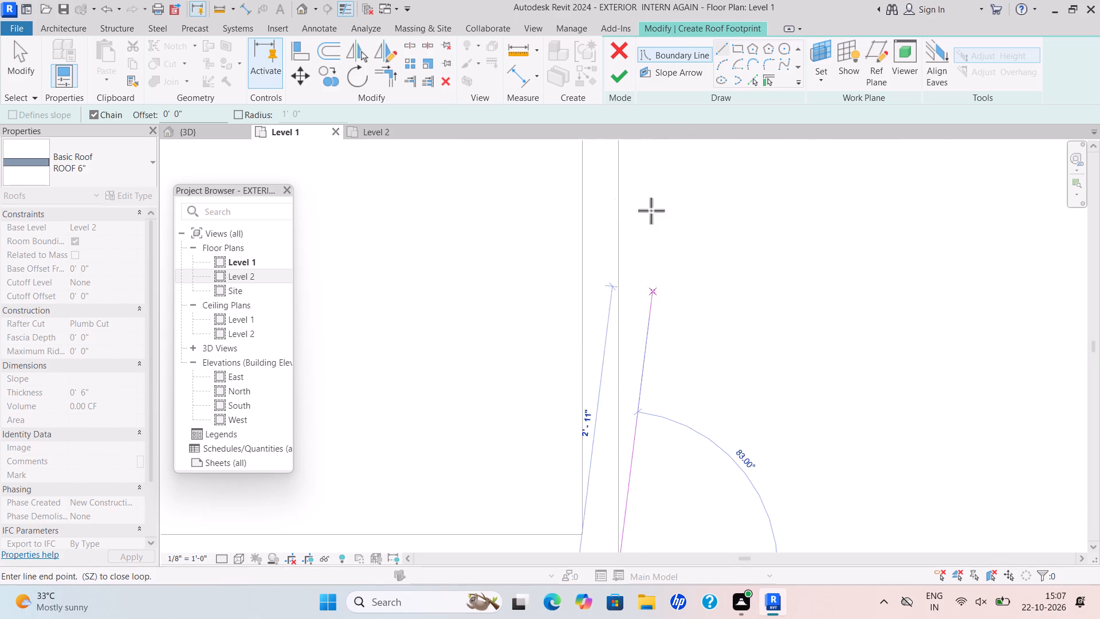
{"action": "scroll", "coordinate": [612, 219], "scroll_direction": "down", "scroll_amount": 4}
{"action": "middle_click_drag", "start_coordinate": [612, 221], "coordinate": [568, 408]}
{"action": "scroll", "coordinate": [579, 199], "scroll_direction": "down", "scroll_amount": 3}
{"action": "middle_click_drag", "start_coordinate": [579, 203], "coordinate": [556, 461]}
{"action": "middle_click_drag", "start_coordinate": [556, 167], "coordinate": [501, 397]}
{"action": "scroll", "coordinate": [555, 167], "scroll_direction": "down", "scroll_amount": 3}
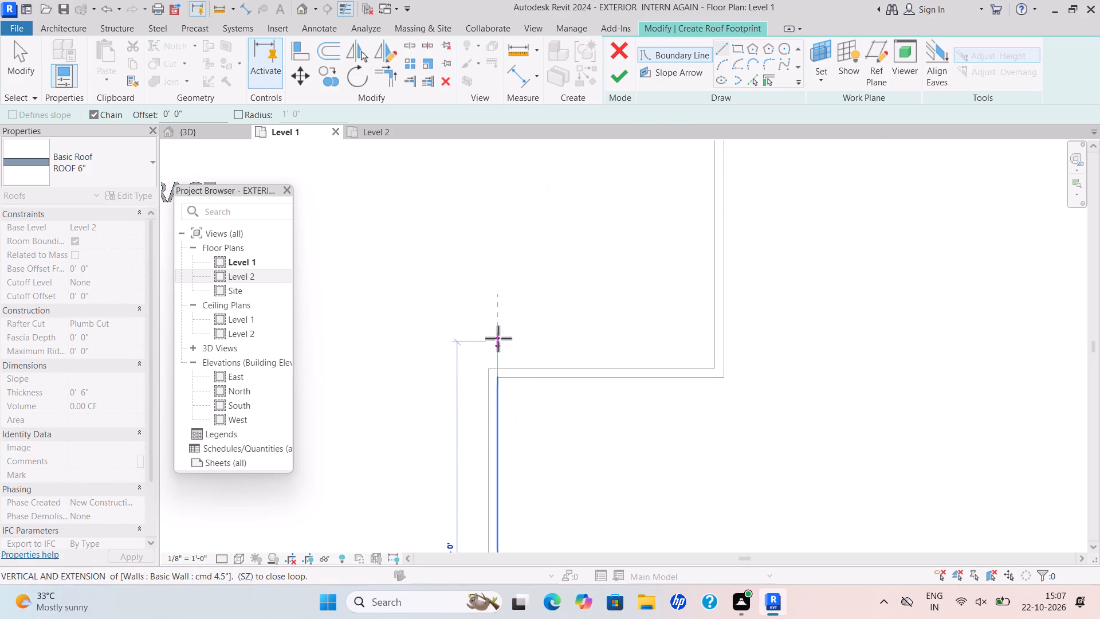
{"action": "scroll", "coordinate": [509, 377], "scroll_direction": "up", "scroll_amount": 9}
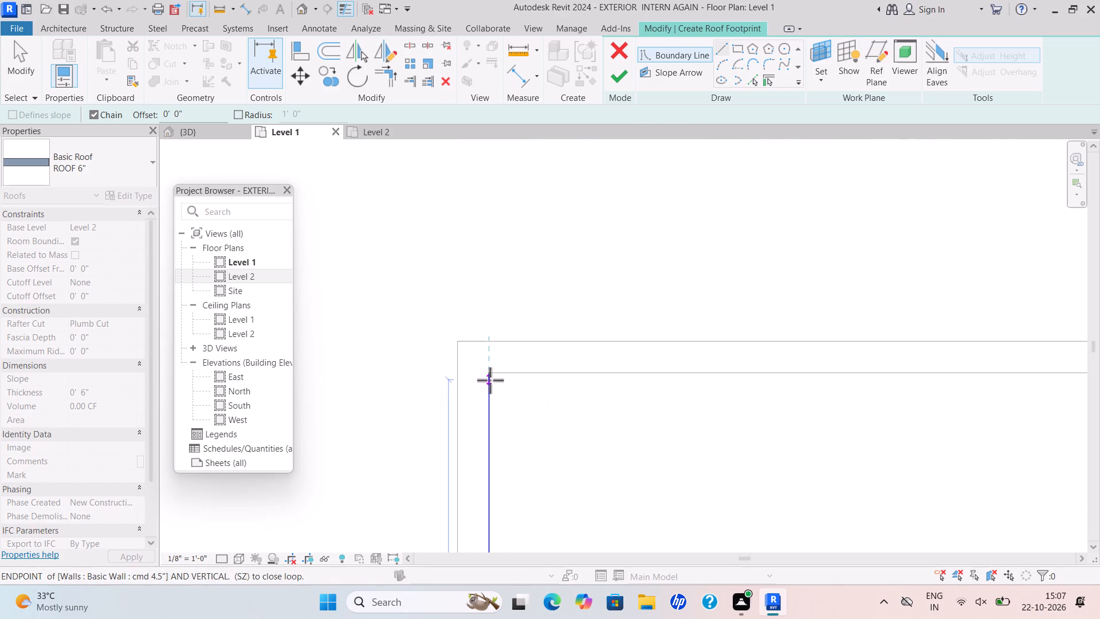
{"action": "left_click", "coordinate": [490, 367]}
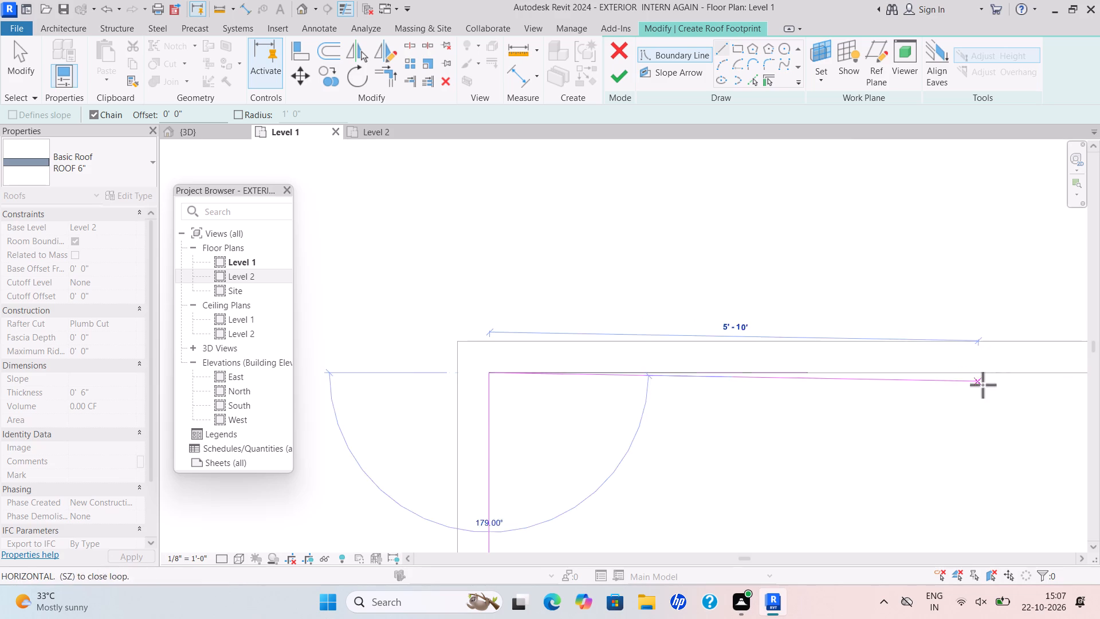
Continue the boundary east along the terrace's south wall to its outer southeast corner.
{"action": "scroll", "coordinate": [983, 385], "scroll_direction": "down", "scroll_amount": 6}
{"action": "middle_click_drag", "start_coordinate": [969, 378], "coordinate": [574, 348]}
{"action": "scroll", "coordinate": [708, 351], "scroll_direction": "up", "scroll_amount": 6}
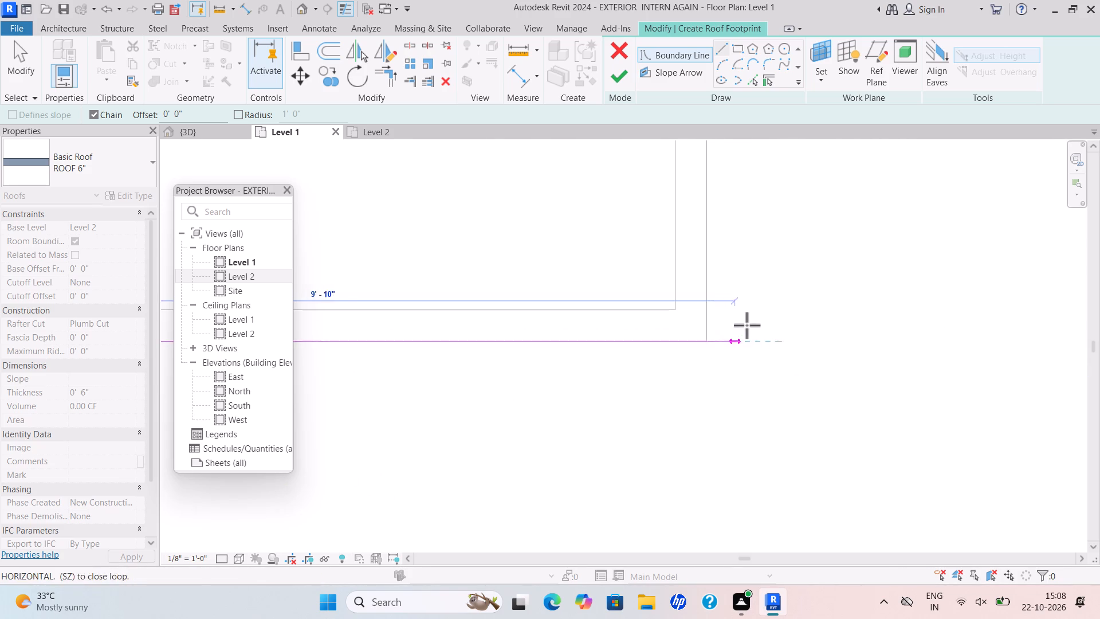
{"action": "left_click", "coordinate": [710, 343]}
Draw the boundary line north along the open terrace's outer east wall face to the first stepped corner.
{"action": "scroll", "coordinate": [710, 209], "scroll_direction": "down", "scroll_amount": 4}
{"action": "middle_click_drag", "start_coordinate": [708, 227], "coordinate": [712, 381]}
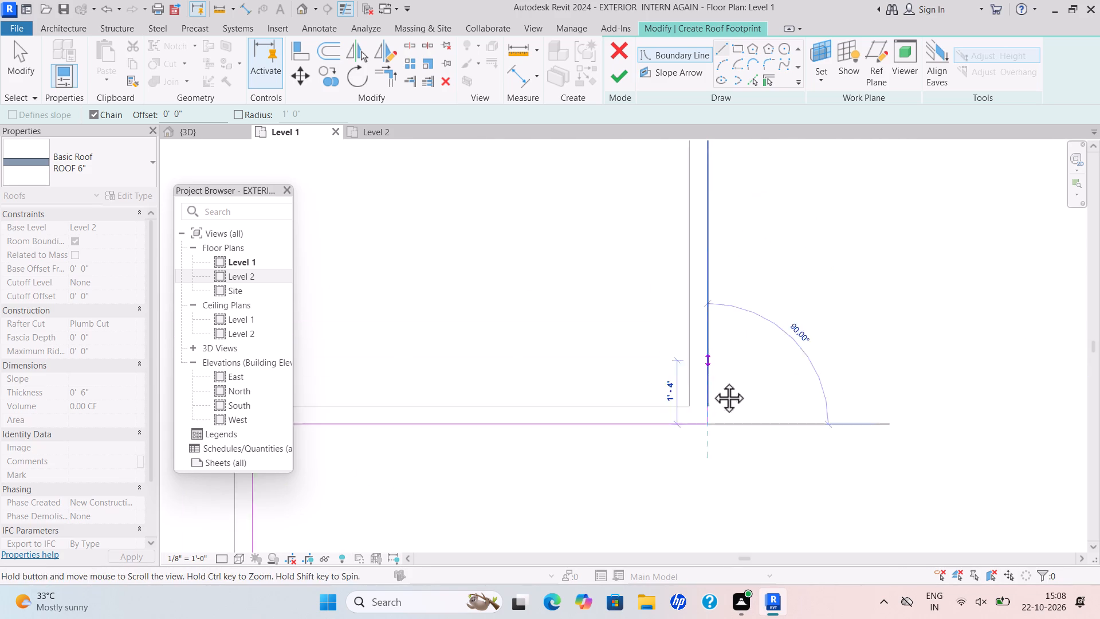
{"action": "scroll", "coordinate": [712, 381], "scroll_direction": "down", "scroll_amount": 1}
{"action": "middle_click_drag", "start_coordinate": [712, 381], "coordinate": [714, 387]}
{"action": "scroll", "coordinate": [732, 191], "scroll_direction": "down", "scroll_amount": 5}
{"action": "middle_click_drag", "start_coordinate": [724, 216], "coordinate": [732, 388]}
{"action": "scroll", "coordinate": [755, 188], "scroll_direction": "down", "scroll_amount": 5}
{"action": "middle_click_drag", "start_coordinate": [753, 195], "coordinate": [714, 427]}
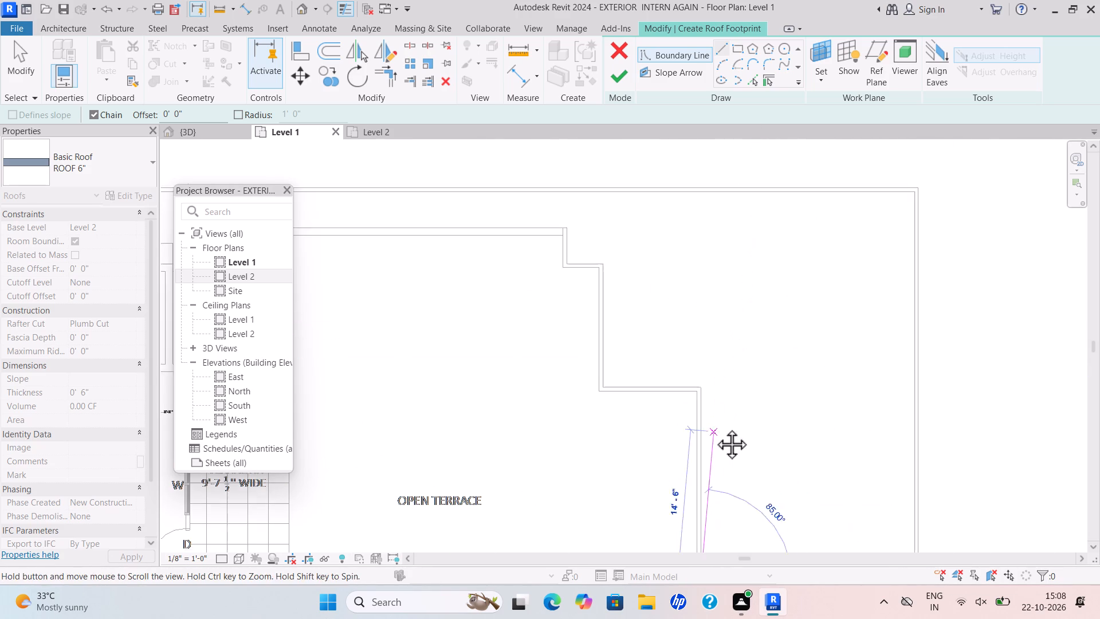
{"action": "middle_click_drag", "start_coordinate": [714, 427], "coordinate": [714, 426]}
{"action": "scroll", "coordinate": [686, 390], "scroll_direction": "up", "scroll_amount": 5}
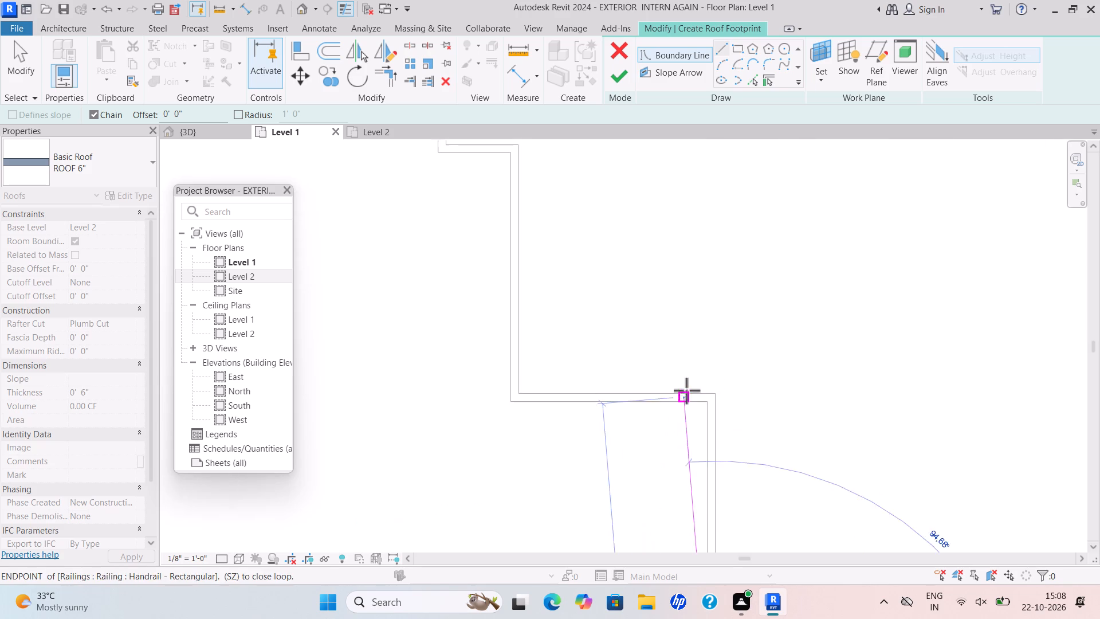
{"action": "scroll", "coordinate": [725, 383], "scroll_direction": "up", "scroll_amount": 15}
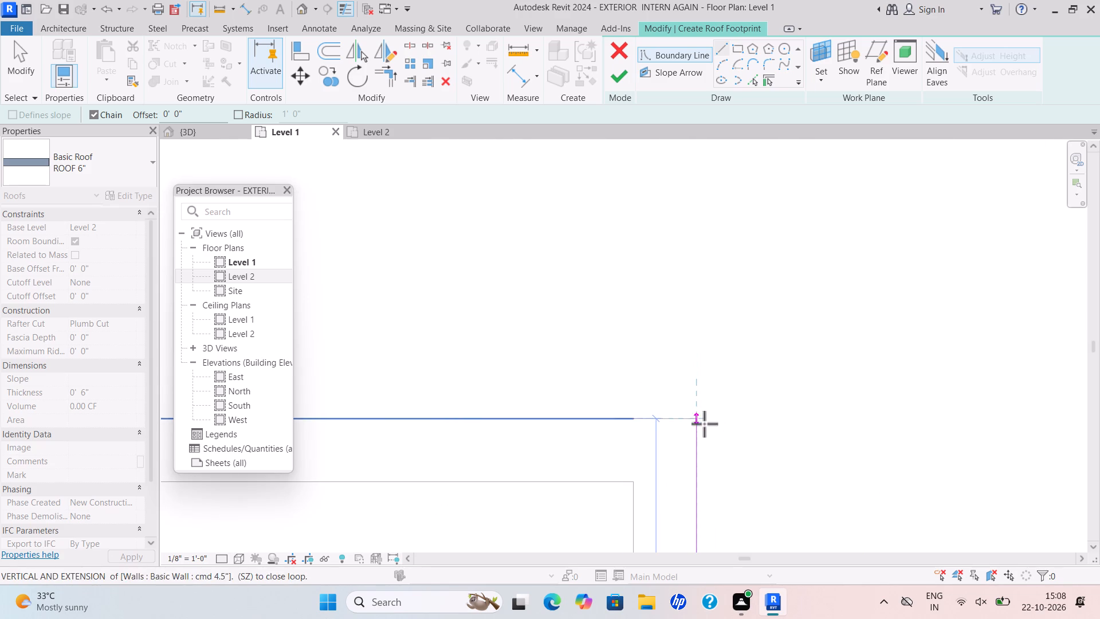
{"action": "scroll", "coordinate": [694, 416], "scroll_direction": "up", "scroll_amount": 5}
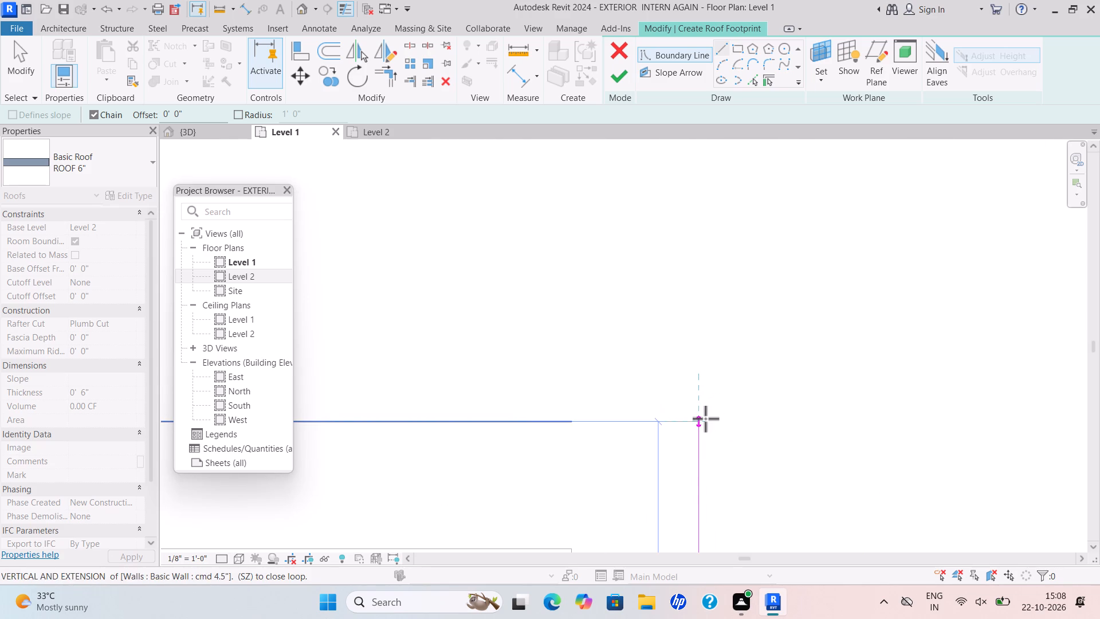
{"action": "left_click", "coordinate": [696, 420]}
Continue the boundary about 9'-6" west along the stepped terrace wall, then north along its outer face to the next corner.
{"action": "scroll", "coordinate": [492, 422], "scroll_direction": "down", "scroll_amount": 5}
{"action": "middle_click_drag", "start_coordinate": [491, 421], "coordinate": [818, 430]}
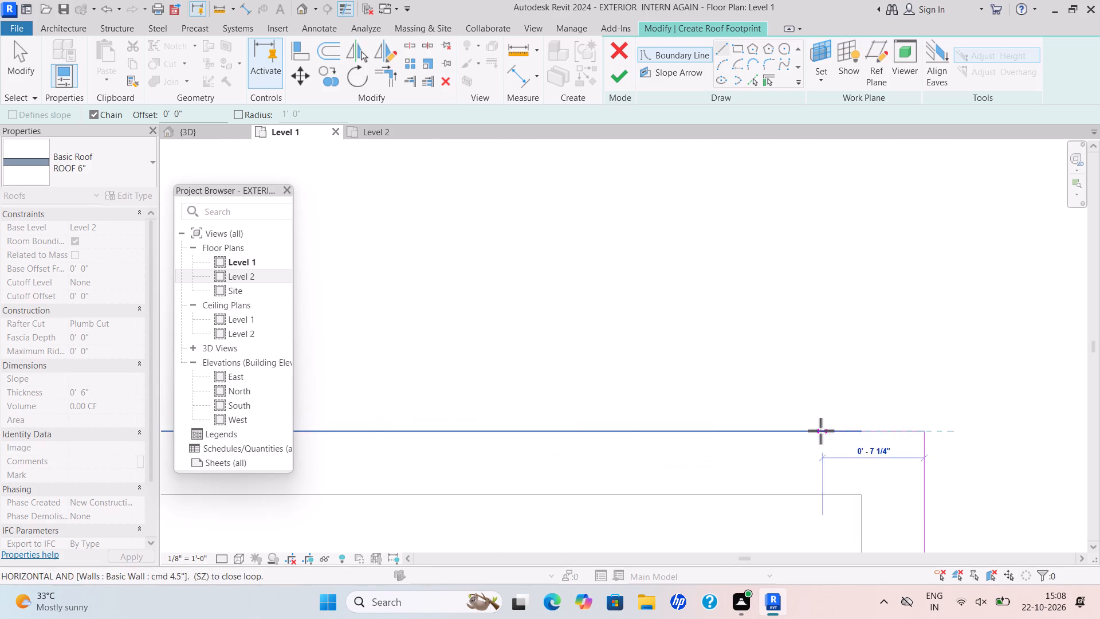
{"action": "scroll", "coordinate": [591, 416], "scroll_direction": "down", "scroll_amount": 5}
{"action": "middle_click_drag", "start_coordinate": [588, 415], "coordinate": [967, 372]}
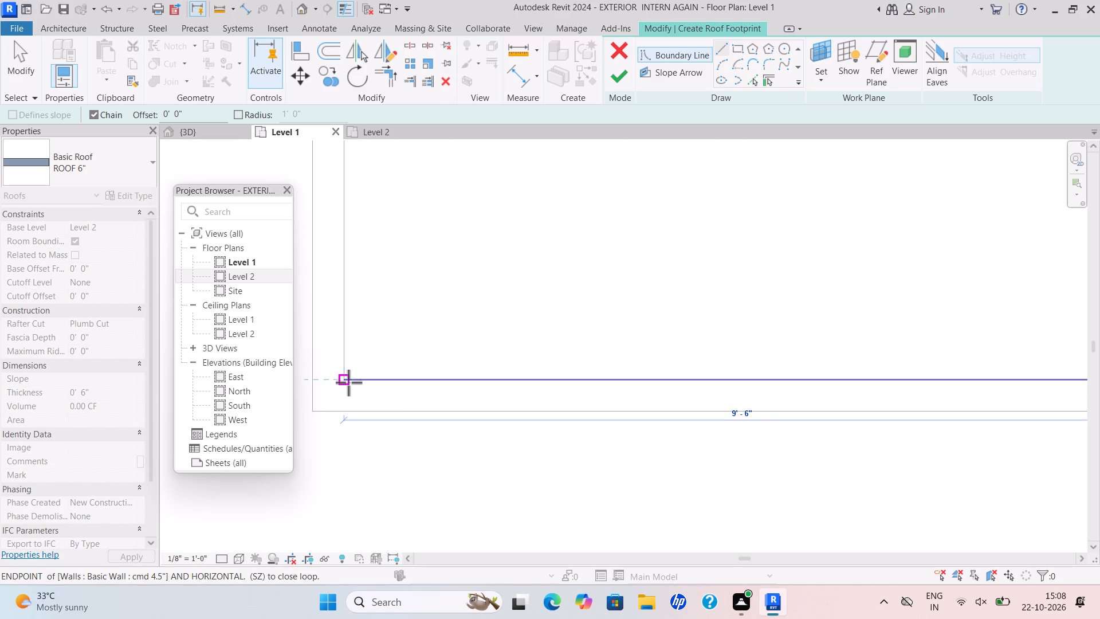
{"action": "left_click", "coordinate": [347, 381]}
{"action": "scroll", "coordinate": [349, 291], "scroll_direction": "down", "scroll_amount": 5}
{"action": "middle_click_drag", "start_coordinate": [338, 318], "coordinate": [342, 458]}
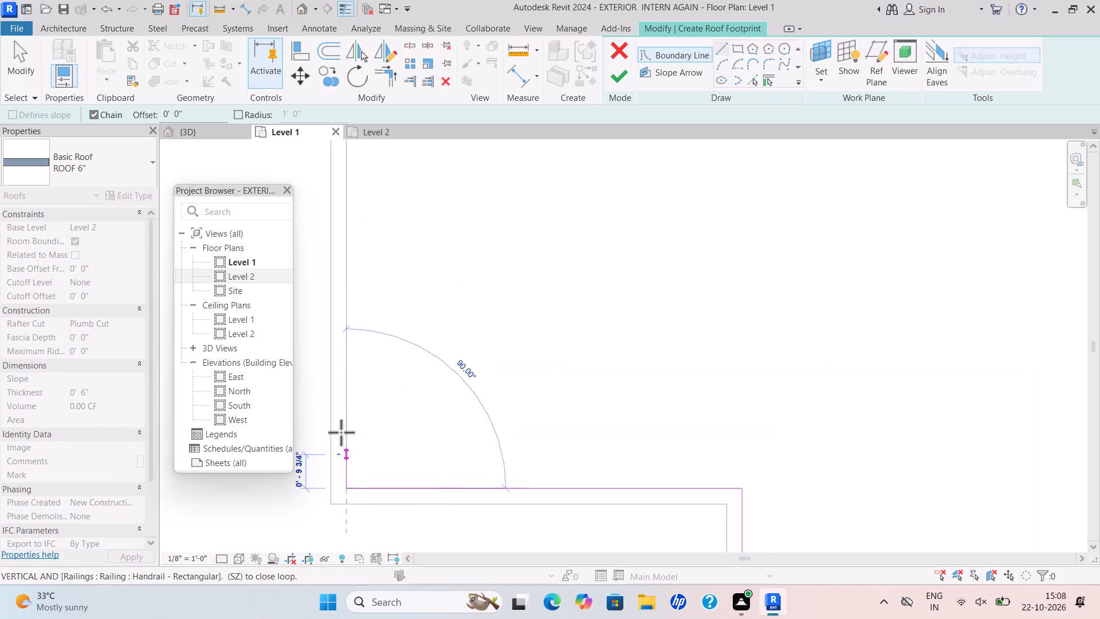
{"action": "scroll", "coordinate": [336, 385], "scroll_direction": "down", "scroll_amount": 4}
{"action": "middle_click_drag", "start_coordinate": [336, 386], "coordinate": [383, 475]}
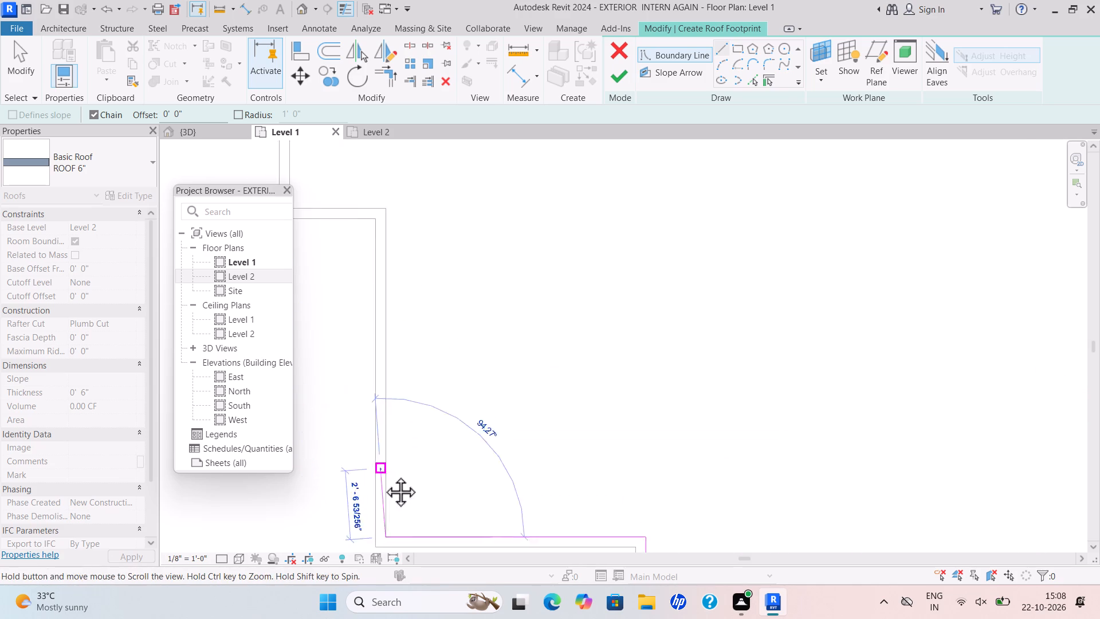
{"action": "scroll", "coordinate": [383, 475], "scroll_direction": "down", "scroll_amount": 1}
{"action": "middle_click_drag", "start_coordinate": [383, 475], "coordinate": [387, 480]}
{"action": "scroll", "coordinate": [393, 297], "scroll_direction": "up", "scroll_amount": 8}
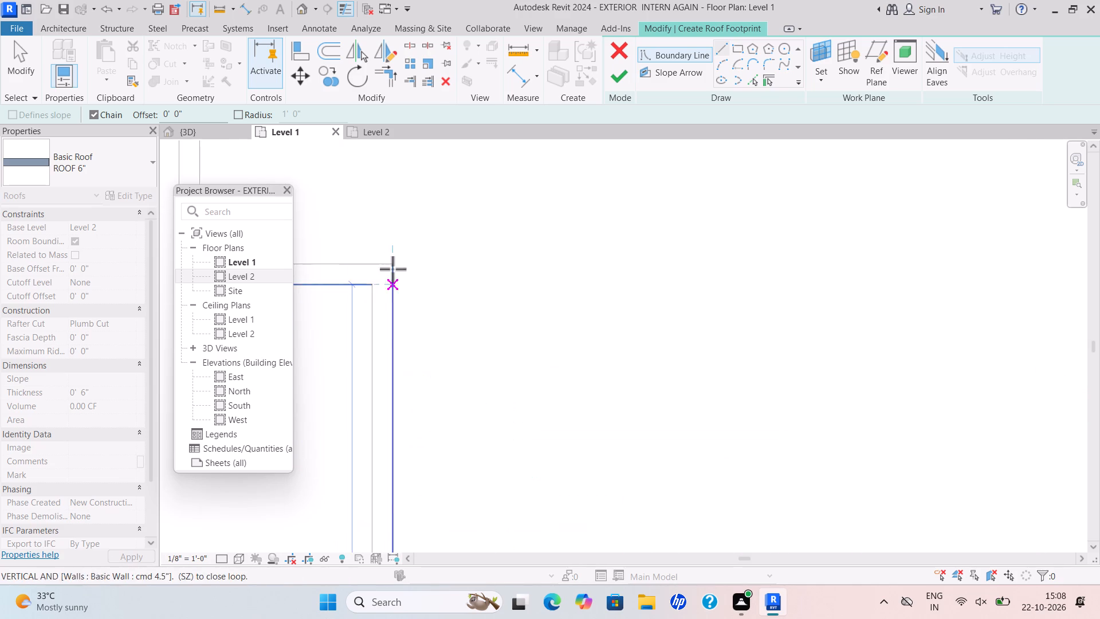
{"action": "scroll", "coordinate": [393, 256], "scroll_direction": "up", "scroll_amount": 9}
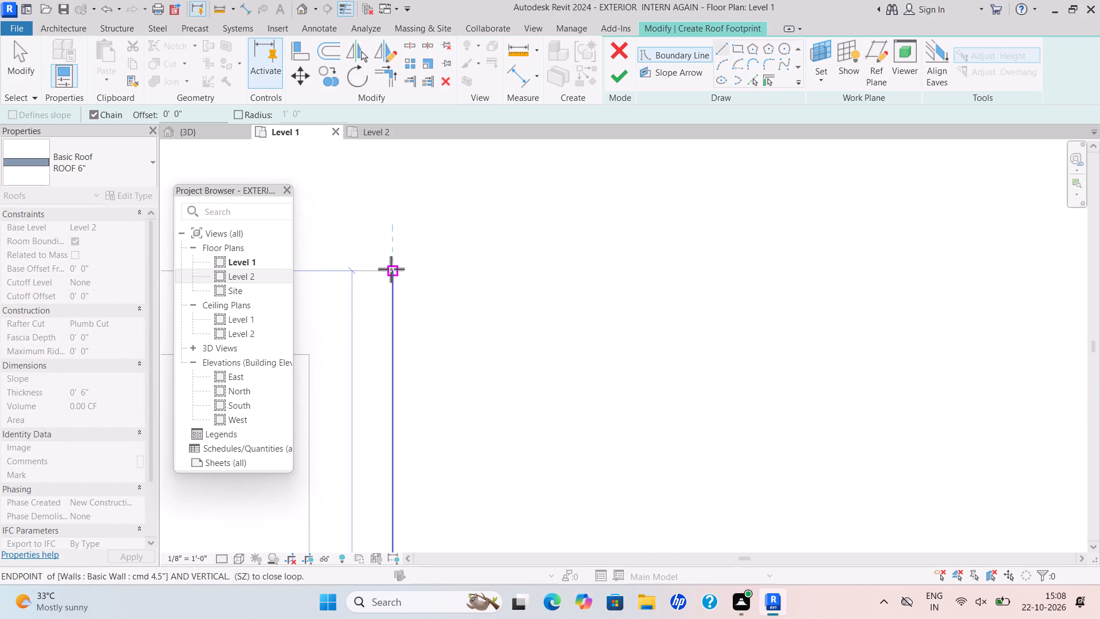
{"action": "left_click", "coordinate": [391, 269]}
Trace the last terrace step, running the boundary west along the short jog, then north to the terrace's northeast corner.
{"action": "scroll", "coordinate": [351, 281], "scroll_direction": "down", "scroll_amount": 6}
{"action": "middle_click_drag", "start_coordinate": [351, 288], "coordinate": [821, 350]}
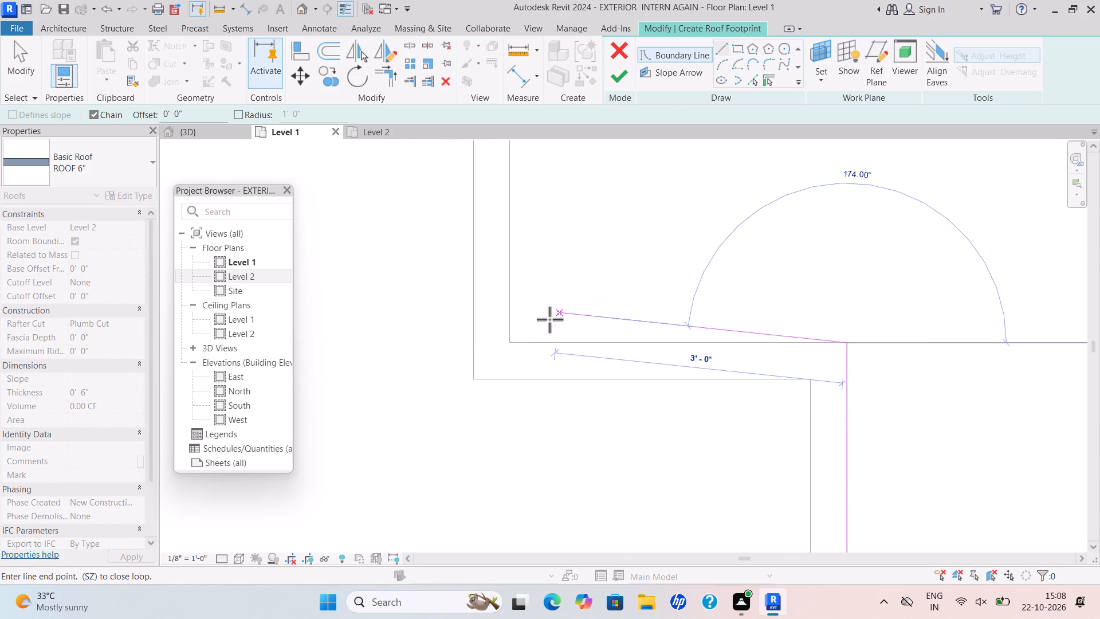
{"action": "left_click", "coordinate": [509, 338]}
{"action": "scroll", "coordinate": [509, 268], "scroll_direction": "down", "scroll_amount": 4}
{"action": "middle_click_drag", "start_coordinate": [513, 288], "coordinate": [513, 518]}
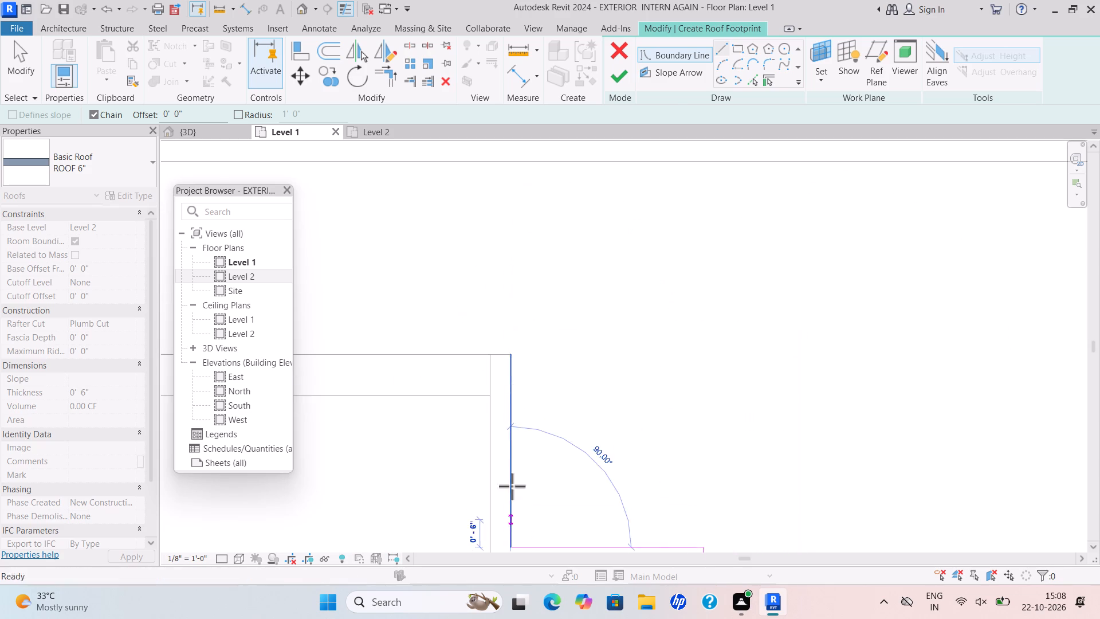
{"action": "scroll", "coordinate": [496, 350], "scroll_direction": "up", "scroll_amount": 10}
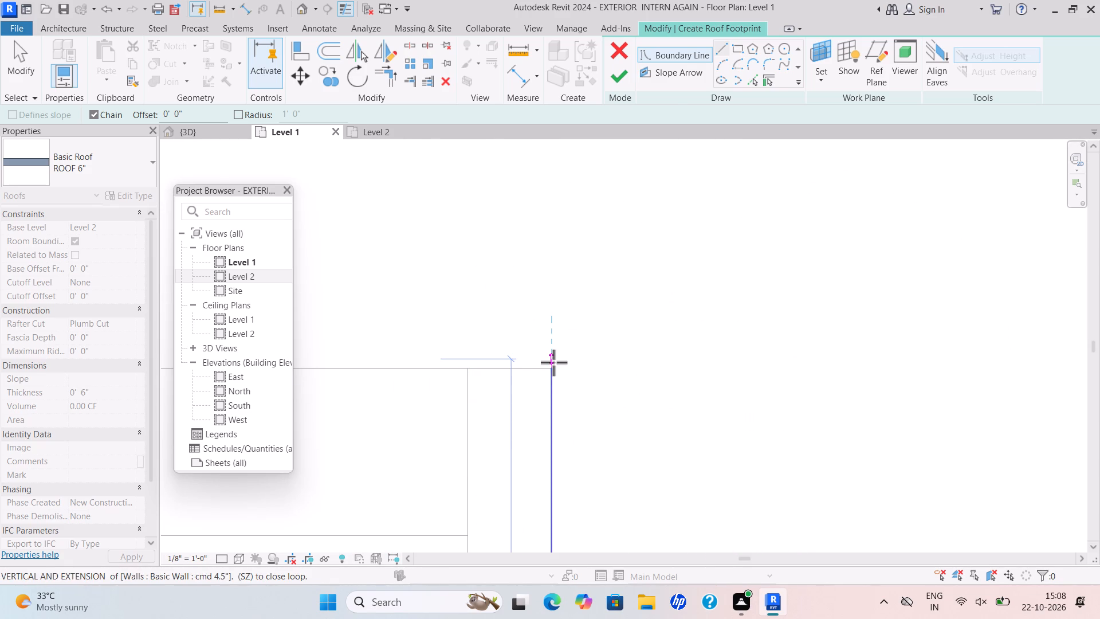
{"action": "left_click", "coordinate": [553, 362]}
Extend the boundary about 30'-3" west along the open terrace's outer north wall face to its northwest corner.
{"action": "scroll", "coordinate": [394, 355], "scroll_direction": "down", "scroll_amount": 5}
{"action": "middle_click_drag", "start_coordinate": [396, 356], "coordinate": [775, 406]}
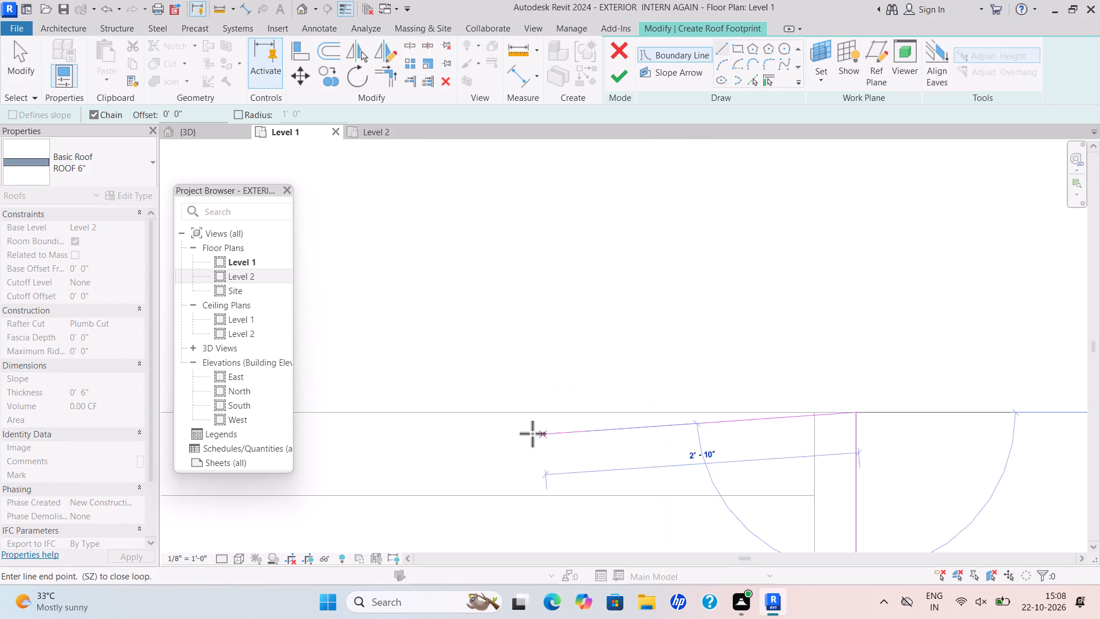
{"action": "scroll", "coordinate": [484, 424], "scroll_direction": "down", "scroll_amount": 6}
{"action": "middle_click_drag", "start_coordinate": [478, 420], "coordinate": [1099, 419]}
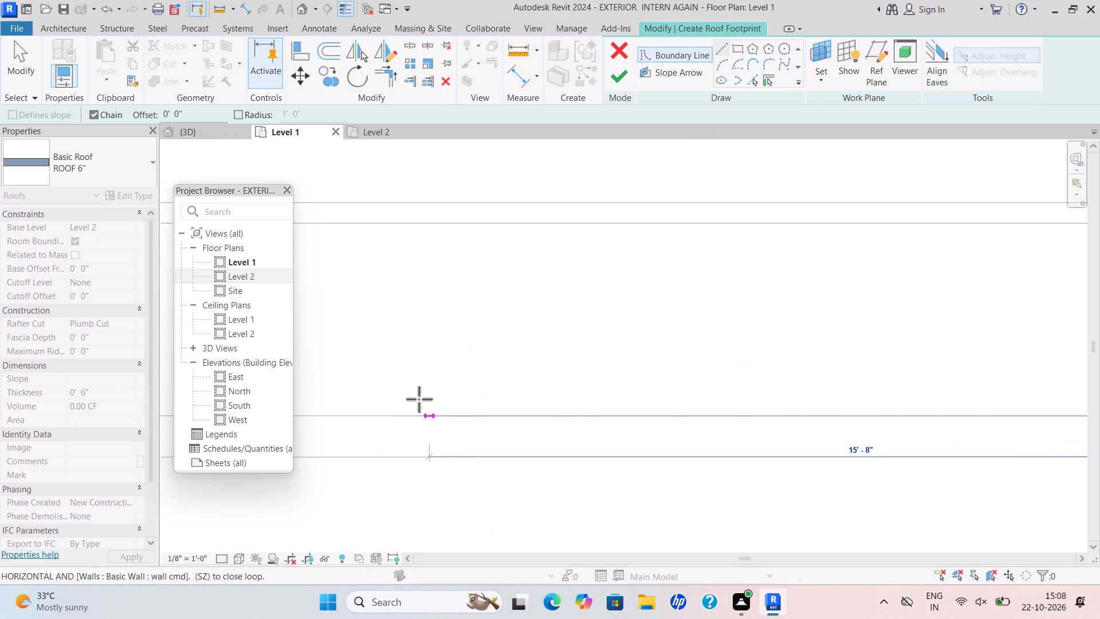
{"action": "scroll", "coordinate": [330, 406], "scroll_direction": "down", "scroll_amount": 6}
{"action": "middle_click_drag", "start_coordinate": [360, 408], "coordinate": [851, 419]}
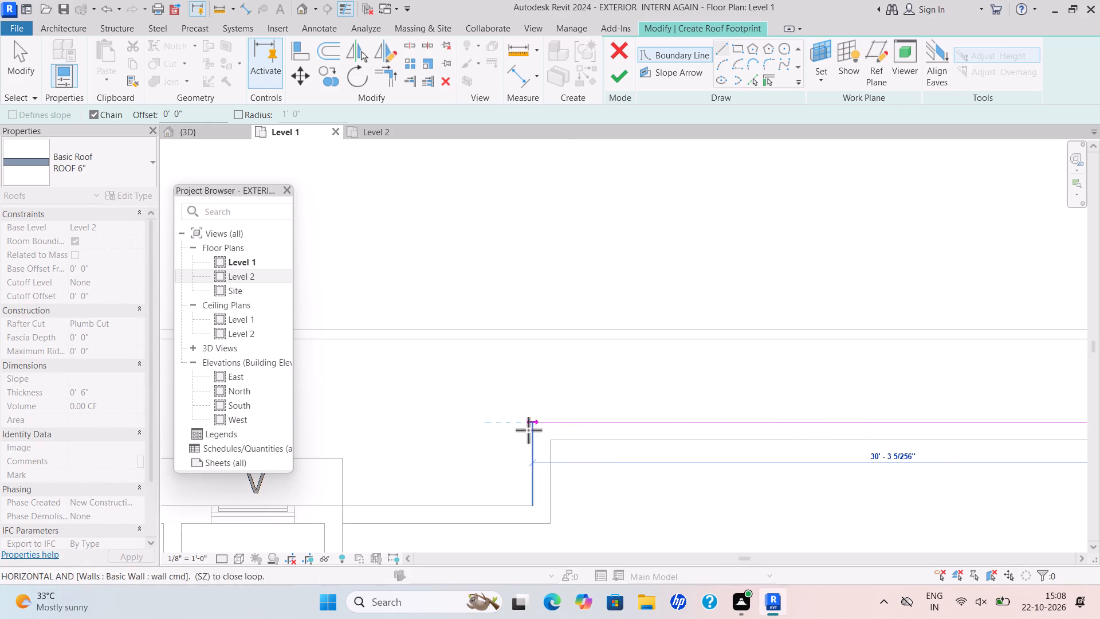
{"action": "scroll", "coordinate": [527, 425], "scroll_direction": "up", "scroll_amount": 10}
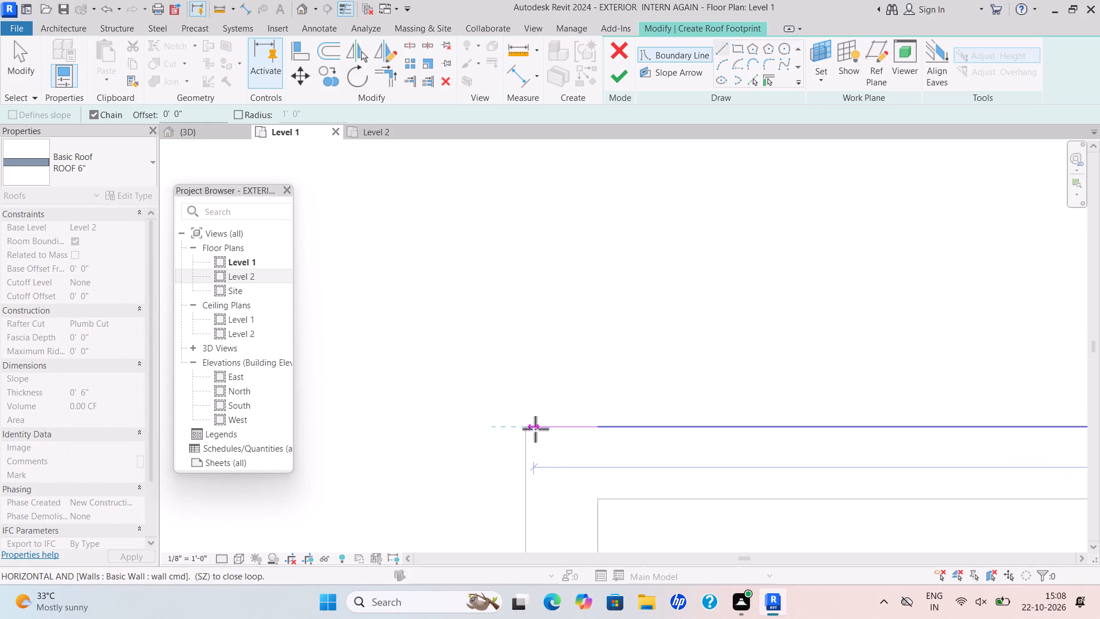
{"action": "scroll", "coordinate": [531, 424], "scroll_direction": "up", "scroll_amount": 5}
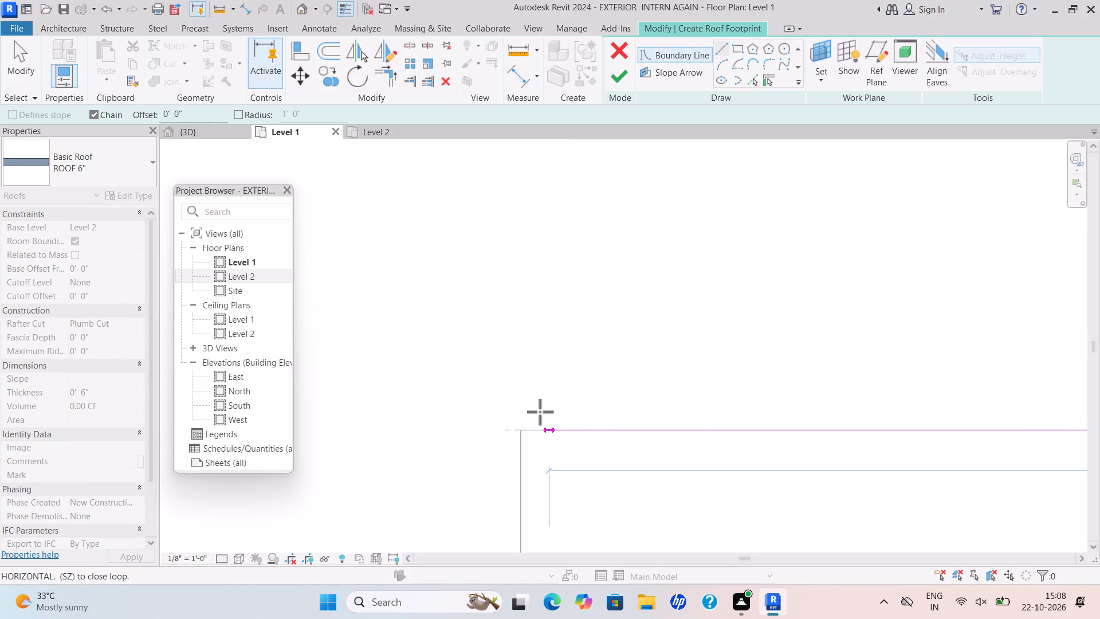
{"action": "left_click", "coordinate": [522, 431]}
Draw the boundary line south down the terrace wall's west face to the corner with the toilet-side north wall.
{"action": "scroll", "coordinate": [538, 508], "scroll_direction": "down", "scroll_amount": 4}
{"action": "middle_click_drag", "start_coordinate": [533, 504], "coordinate": [551, 315]}
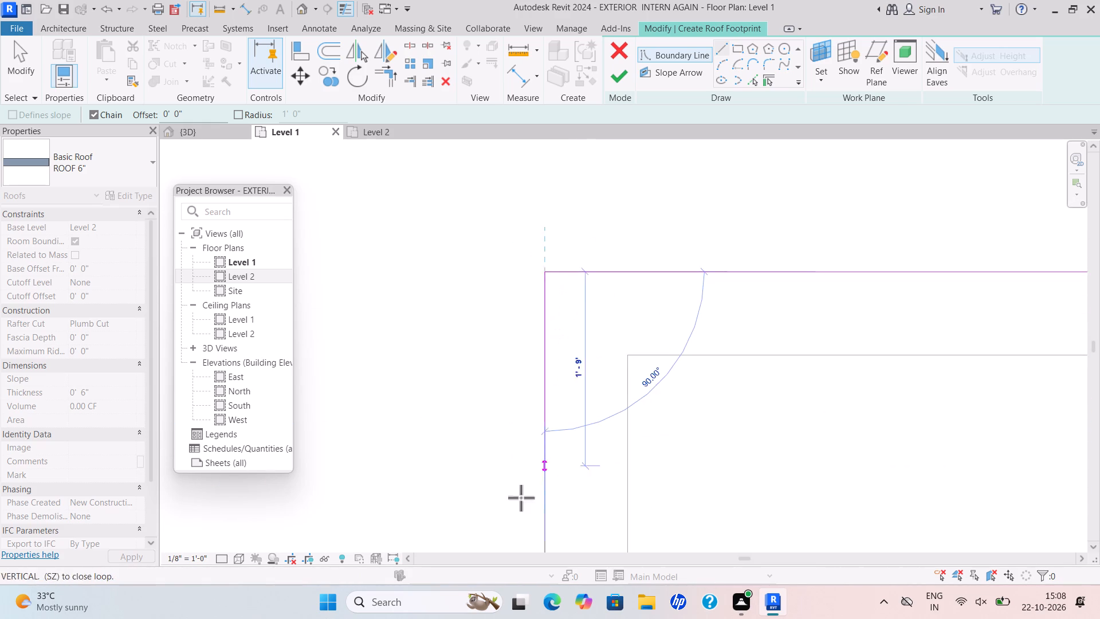
{"action": "scroll", "coordinate": [510, 528], "scroll_direction": "down", "scroll_amount": 3}
{"action": "middle_click_drag", "start_coordinate": [506, 526], "coordinate": [565, 321]}
{"action": "scroll", "coordinate": [585, 408], "scroll_direction": "up", "scroll_amount": 10}
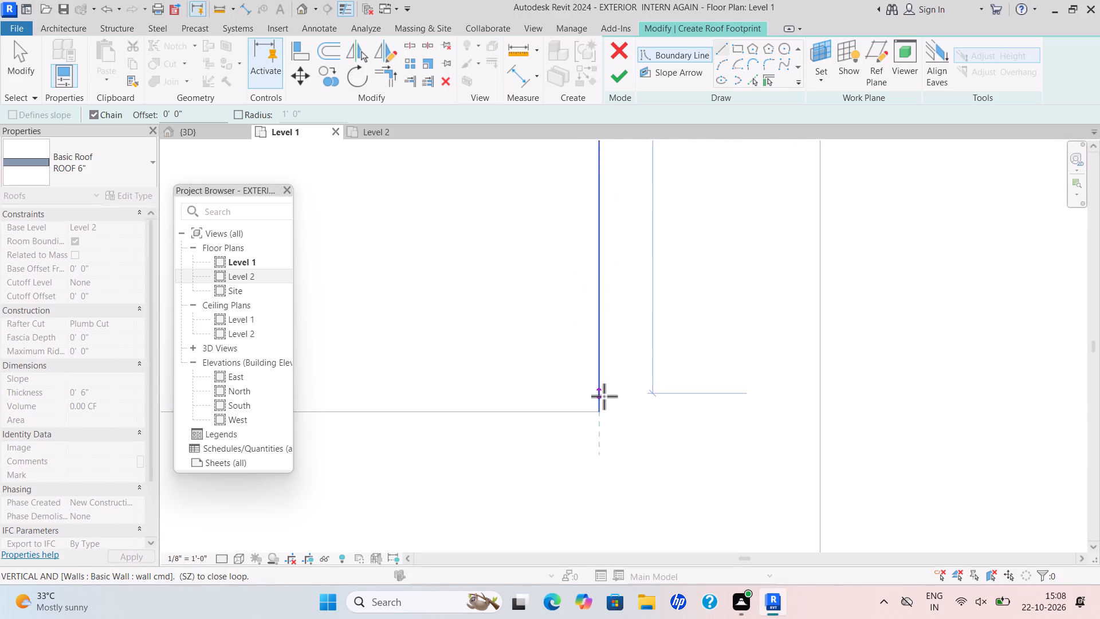
{"action": "scroll", "coordinate": [604, 396], "scroll_direction": "up", "scroll_amount": 7}
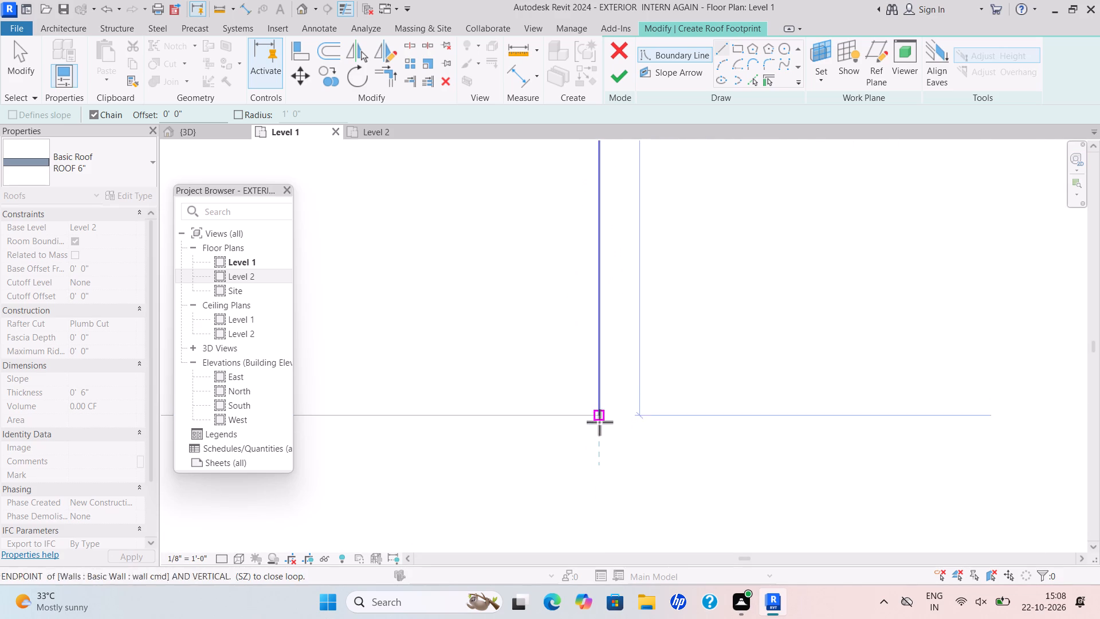
{"action": "left_click", "coordinate": [598, 414]}
Extend the boundary west along the north wall past the V and W2 openings to the building corner beside the C.B.
{"action": "scroll", "coordinate": [442, 412], "scroll_direction": "down", "scroll_amount": 6}
{"action": "middle_click_drag", "start_coordinate": [442, 412], "coordinate": [857, 389]}
{"action": "scroll", "coordinate": [475, 408], "scroll_direction": "down", "scroll_amount": 4}
{"action": "middle_click_drag", "start_coordinate": [473, 408], "coordinate": [919, 421]}
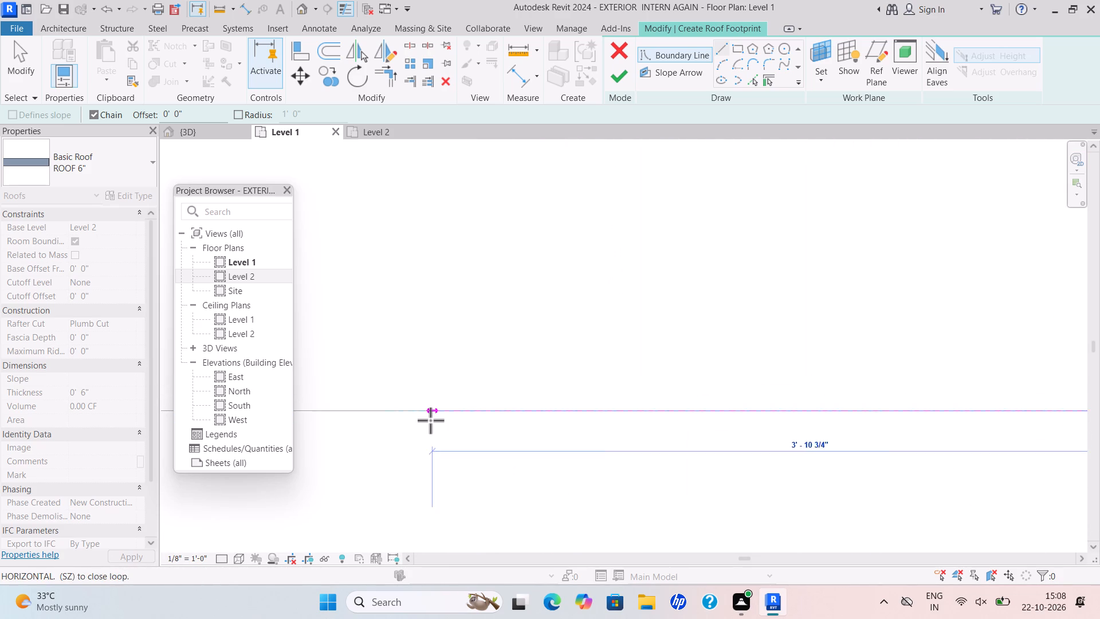
{"action": "scroll", "coordinate": [430, 420], "scroll_direction": "down", "scroll_amount": 5}
{"action": "middle_click_drag", "start_coordinate": [435, 422], "coordinate": [944, 446]}
{"action": "scroll", "coordinate": [456, 459], "scroll_direction": "down", "scroll_amount": 4}
{"action": "middle_click_drag", "start_coordinate": [461, 460], "coordinate": [867, 433]}
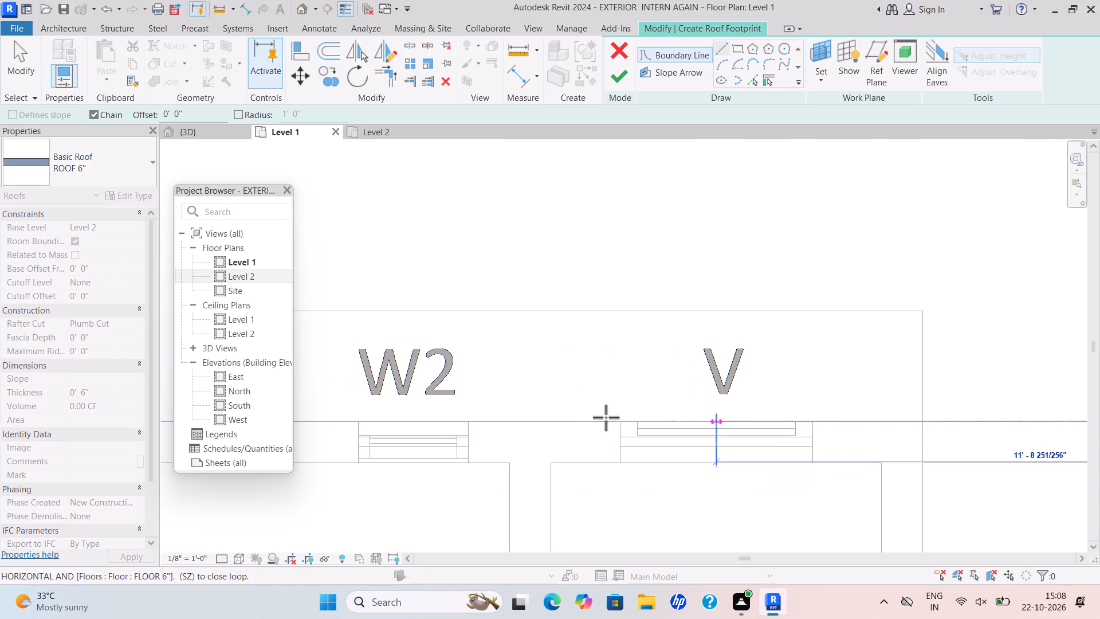
{"action": "middle_click_drag", "start_coordinate": [451, 424], "coordinate": [827, 425]}
{"action": "scroll", "coordinate": [451, 424], "scroll_direction": "down", "scroll_amount": 4}
{"action": "scroll", "coordinate": [389, 434], "scroll_direction": "down", "scroll_amount": 2}
{"action": "middle_click_drag", "start_coordinate": [389, 434], "coordinate": [501, 444]}
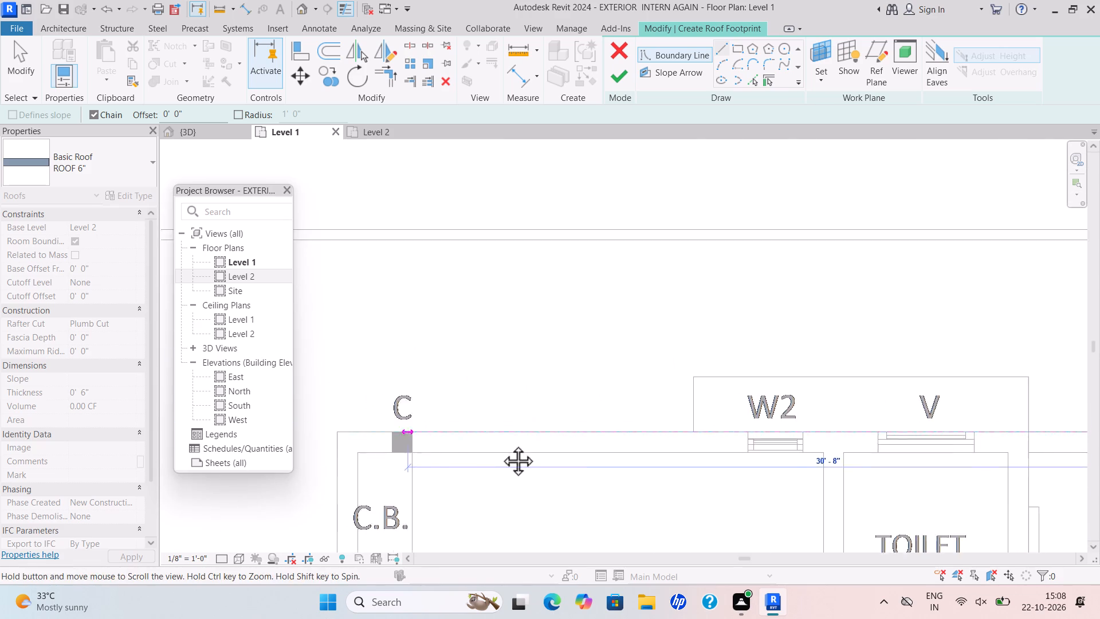
{"action": "scroll", "coordinate": [501, 444], "scroll_direction": "down", "scroll_amount": 1}
{"action": "middle_click_drag", "start_coordinate": [501, 444], "coordinate": [675, 441]}
{"action": "scroll", "coordinate": [617, 431], "scroll_direction": "up", "scroll_amount": 4}
{"action": "scroll", "coordinate": [677, 432], "scroll_direction": "up", "scroll_amount": 5}
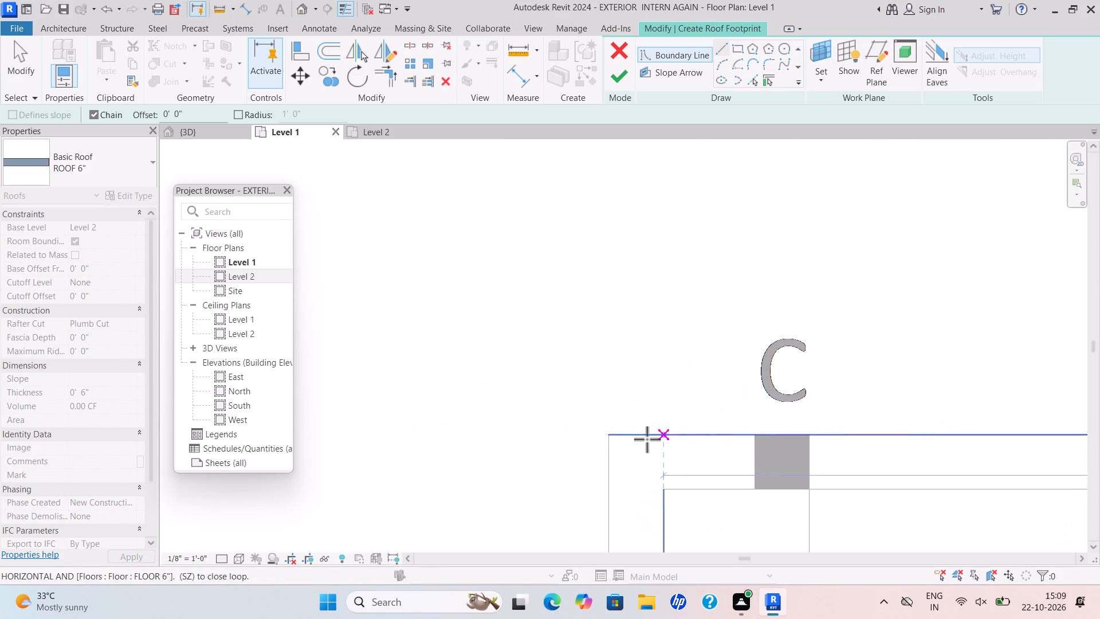
{"action": "scroll", "coordinate": [647, 439], "scroll_direction": "up", "scroll_amount": 4}
{"action": "left_click", "coordinate": [599, 430]}
Draw the roof boundary about 7'-6" south along the C.B. projection's west face to its southwest corner.
{"action": "scroll", "coordinate": [616, 483], "scroll_direction": "down", "scroll_amount": 5}
{"action": "middle_click_drag", "start_coordinate": [615, 483], "coordinate": [653, 290]}
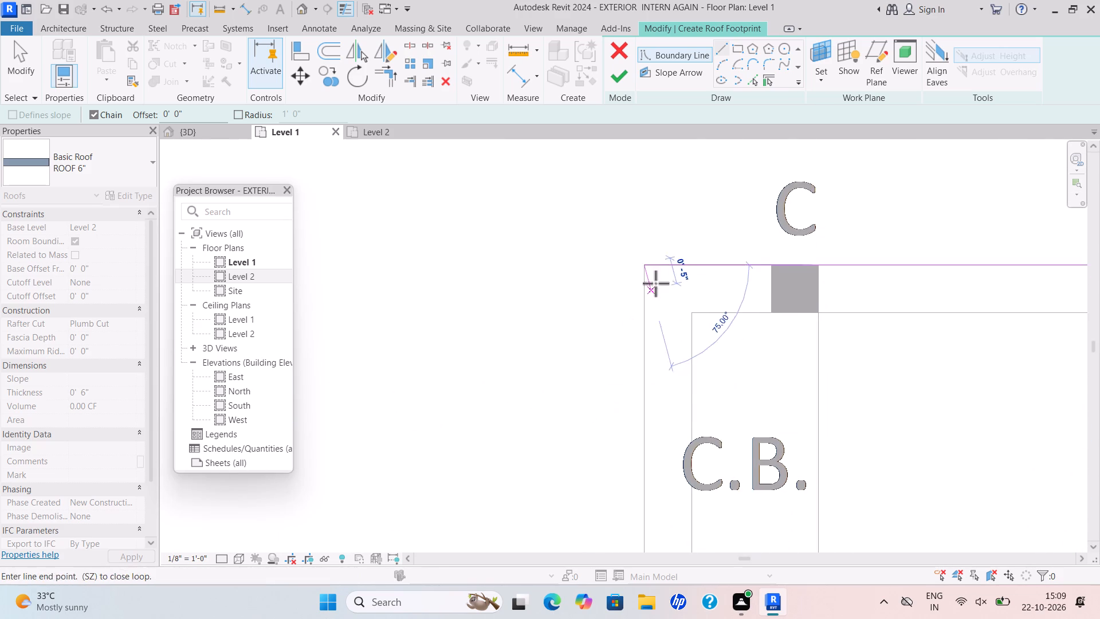
{"action": "scroll", "coordinate": [666, 454], "scroll_direction": "down", "scroll_amount": 5}
{"action": "middle_click_drag", "start_coordinate": [663, 422], "coordinate": [680, 301]}
{"action": "scroll", "coordinate": [661, 463], "scroll_direction": "up", "scroll_amount": 5}
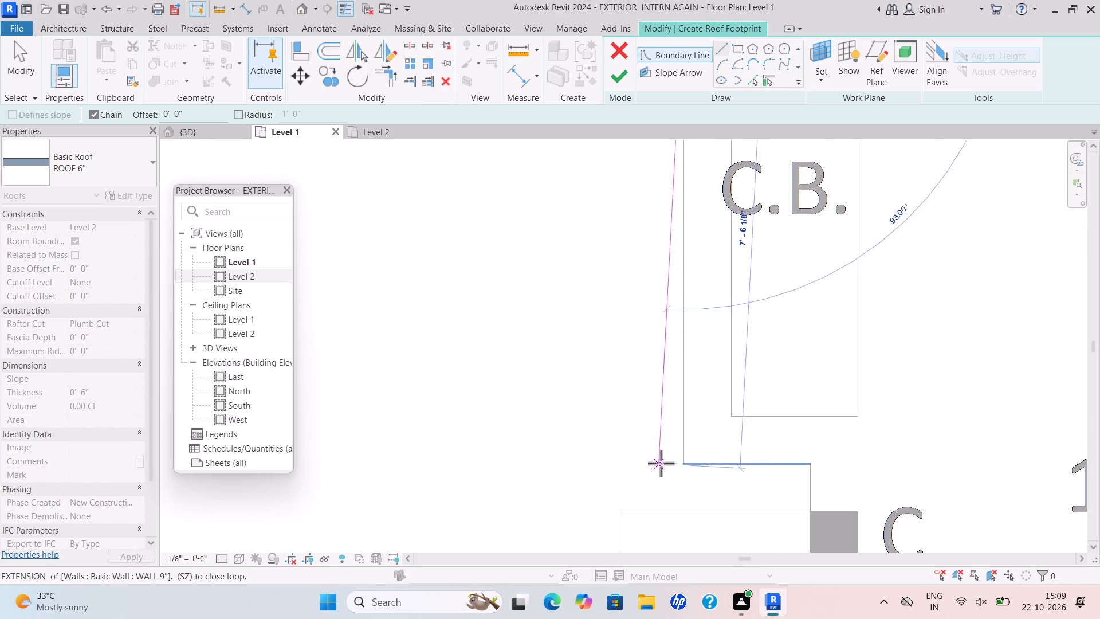
{"action": "scroll", "coordinate": [661, 463], "scroll_direction": "up", "scroll_amount": 6}
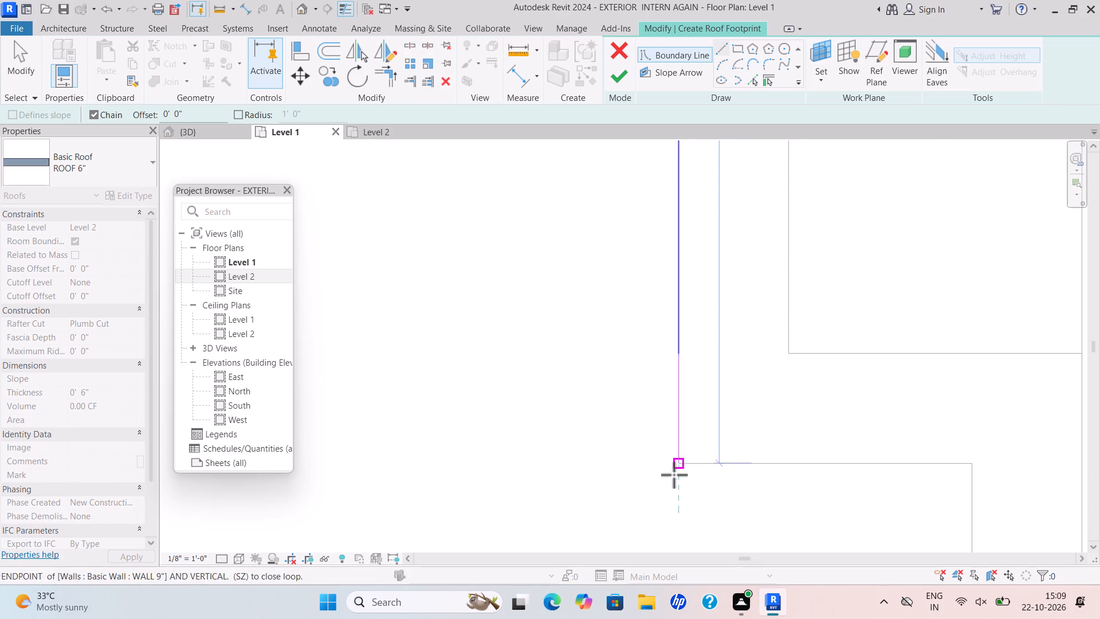
{"action": "scroll", "coordinate": [681, 466], "scroll_direction": "up", "scroll_amount": 2}
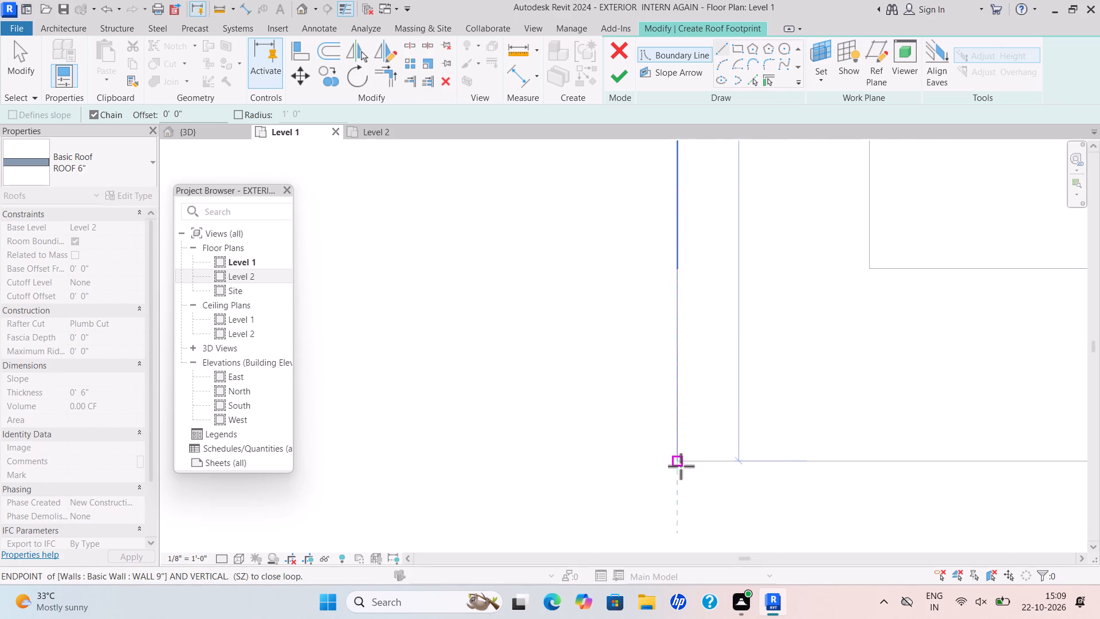
{"action": "scroll", "coordinate": [681, 466], "scroll_direction": "up", "scroll_amount": 13}
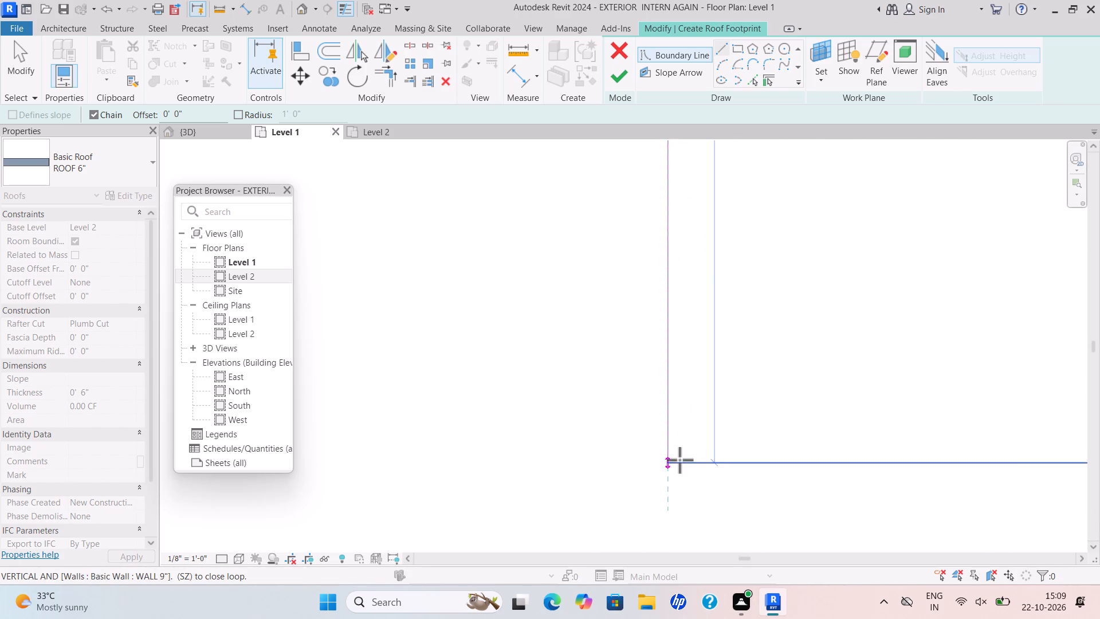
{"action": "left_click", "coordinate": [662, 463]}
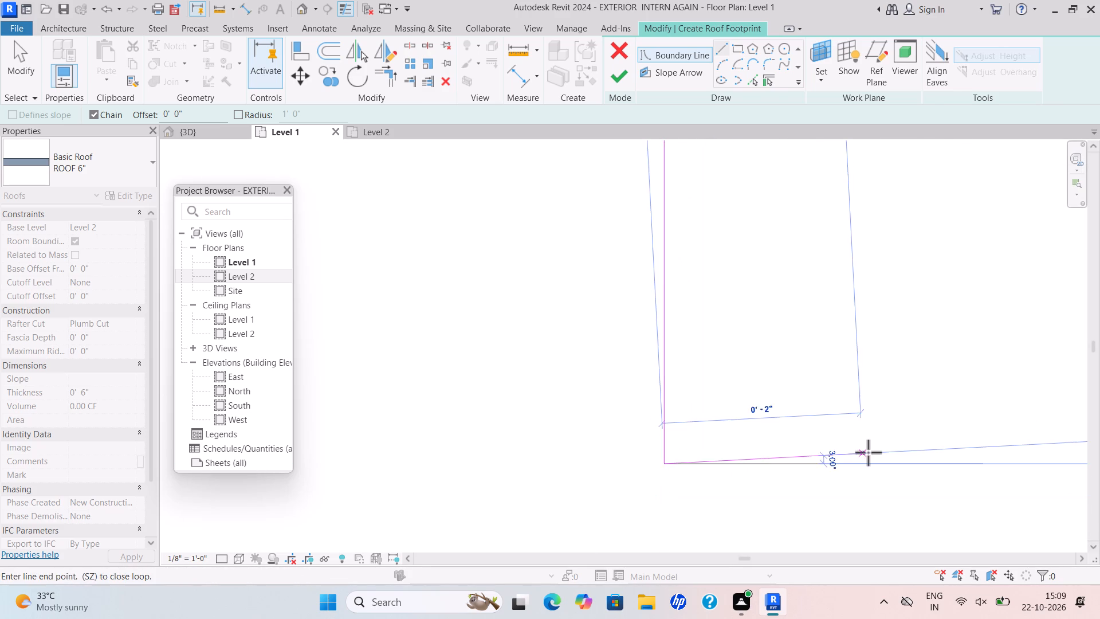
Extend the boundary about 2'-0" east along the C.B. projection's south face to the bedroom's west wall line.
{"action": "scroll", "coordinate": [869, 453], "scroll_direction": "down", "scroll_amount": 5}
{"action": "middle_click_drag", "start_coordinate": [867, 455], "coordinate": [604, 411]}
{"action": "scroll", "coordinate": [982, 420], "scroll_direction": "down", "scroll_amount": 5}
{"action": "middle_click_drag", "start_coordinate": [980, 421], "coordinate": [591, 411]}
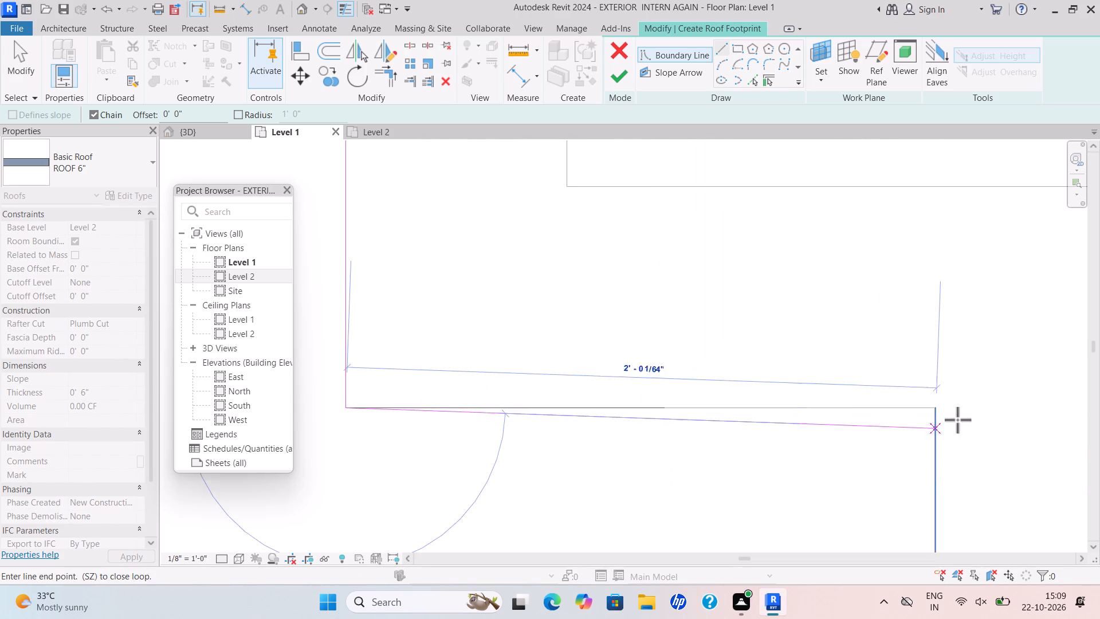
{"action": "scroll", "coordinate": [937, 410], "scroll_direction": "up", "scroll_amount": 5}
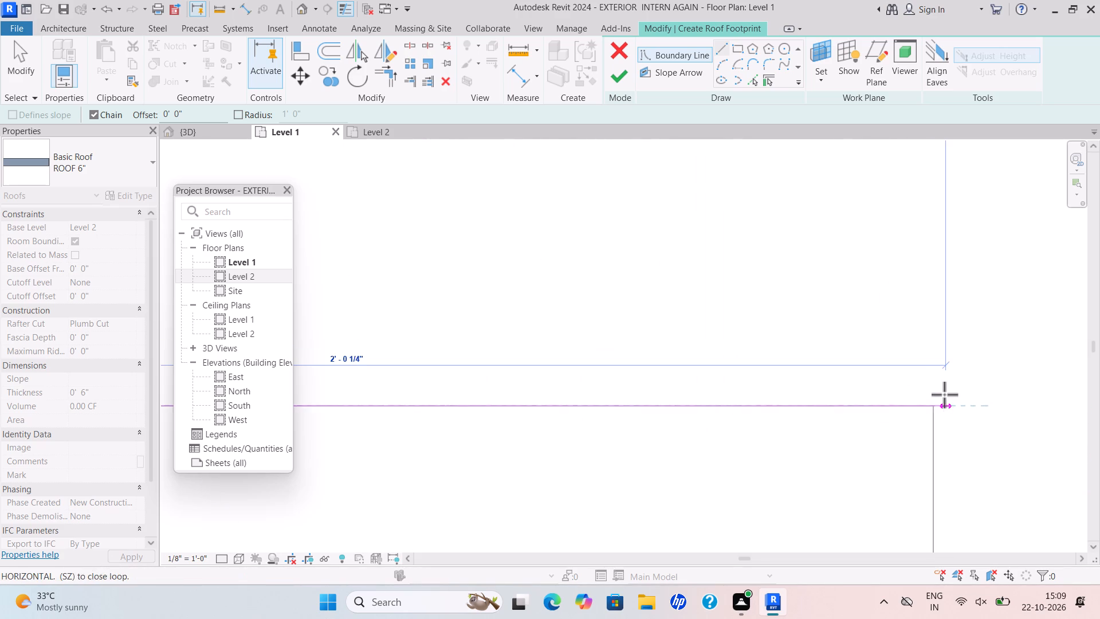
{"action": "left_click", "coordinate": [935, 408]}
Extend the boundary about 7'-0" south along the bedroom's west wall past W1 to the outer corner at the verandha.
{"action": "scroll", "coordinate": [925, 499], "scroll_direction": "down", "scroll_amount": 6}
{"action": "middle_click_drag", "start_coordinate": [918, 485], "coordinate": [916, 297]}
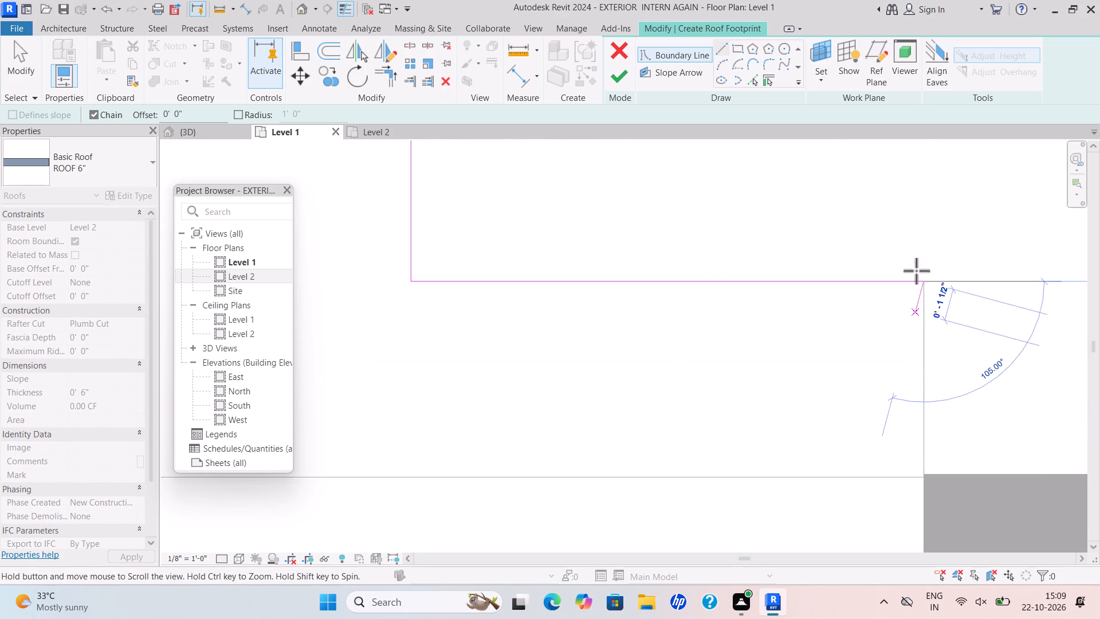
{"action": "scroll", "coordinate": [904, 523], "scroll_direction": "down", "scroll_amount": 5}
{"action": "middle_click_drag", "start_coordinate": [901, 520], "coordinate": [938, 277]}
{"action": "scroll", "coordinate": [921, 483], "scroll_direction": "down", "scroll_amount": 5}
{"action": "middle_click_drag", "start_coordinate": [916, 484], "coordinate": [881, 300]}
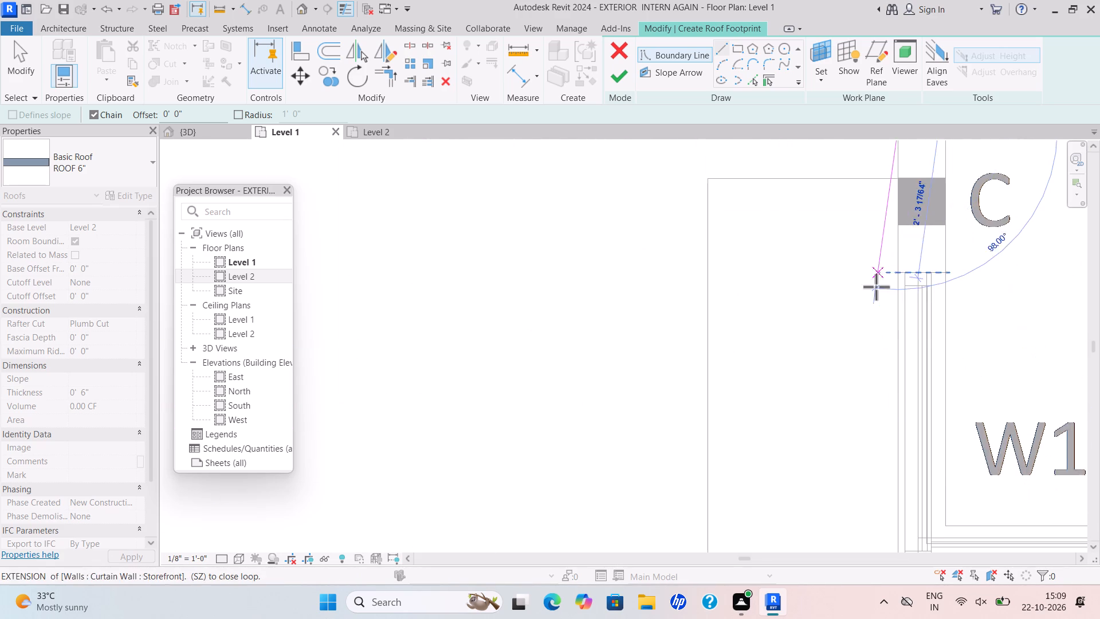
{"action": "scroll", "coordinate": [885, 448], "scroll_direction": "down", "scroll_amount": 4}
{"action": "middle_click_drag", "start_coordinate": [883, 460], "coordinate": [898, 263]}
{"action": "scroll", "coordinate": [897, 260], "scroll_direction": "up", "scroll_amount": 1}
{"action": "middle_click_drag", "start_coordinate": [933, 286], "coordinate": [823, 309]}
{"action": "scroll", "coordinate": [932, 288], "scroll_direction": "down", "scroll_amount": 3}
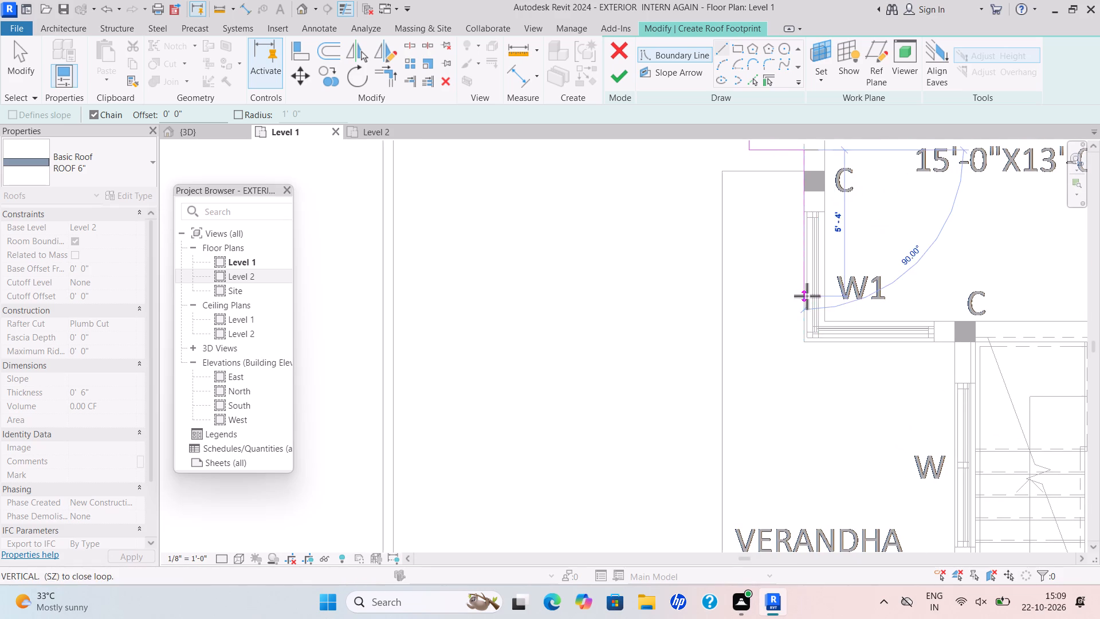
{"action": "scroll", "coordinate": [820, 337], "scroll_direction": "up", "scroll_amount": 4}
{"action": "scroll", "coordinate": [836, 323], "scroll_direction": "down", "scroll_amount": 6}
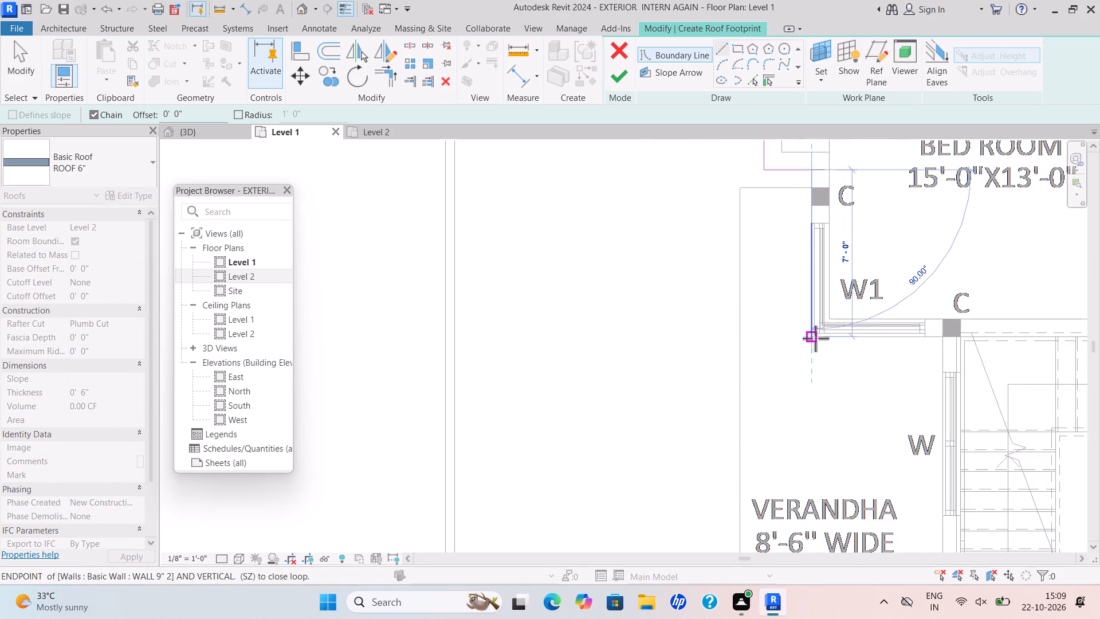
{"action": "scroll", "coordinate": [815, 338], "scroll_direction": "down", "scroll_amount": 4}
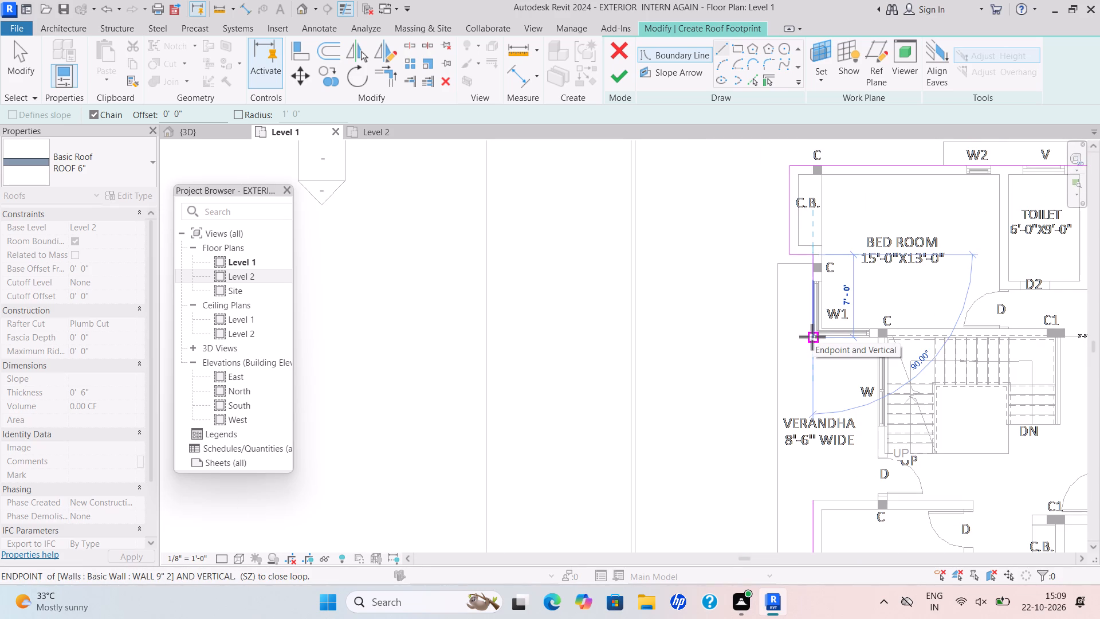
{"action": "scroll", "coordinate": [807, 324], "scroll_direction": "up", "scroll_amount": 12}
{"action": "scroll", "coordinate": [844, 359], "scroll_direction": "up", "scroll_amount": 3}
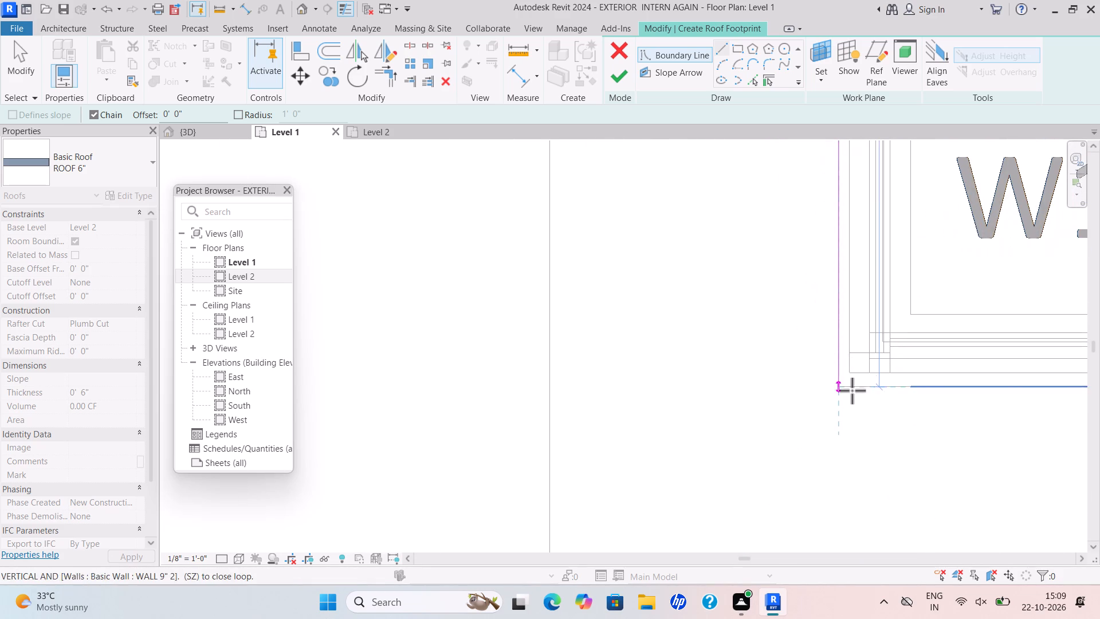
{"action": "scroll", "coordinate": [841, 387], "scroll_direction": "up", "scroll_amount": 5}
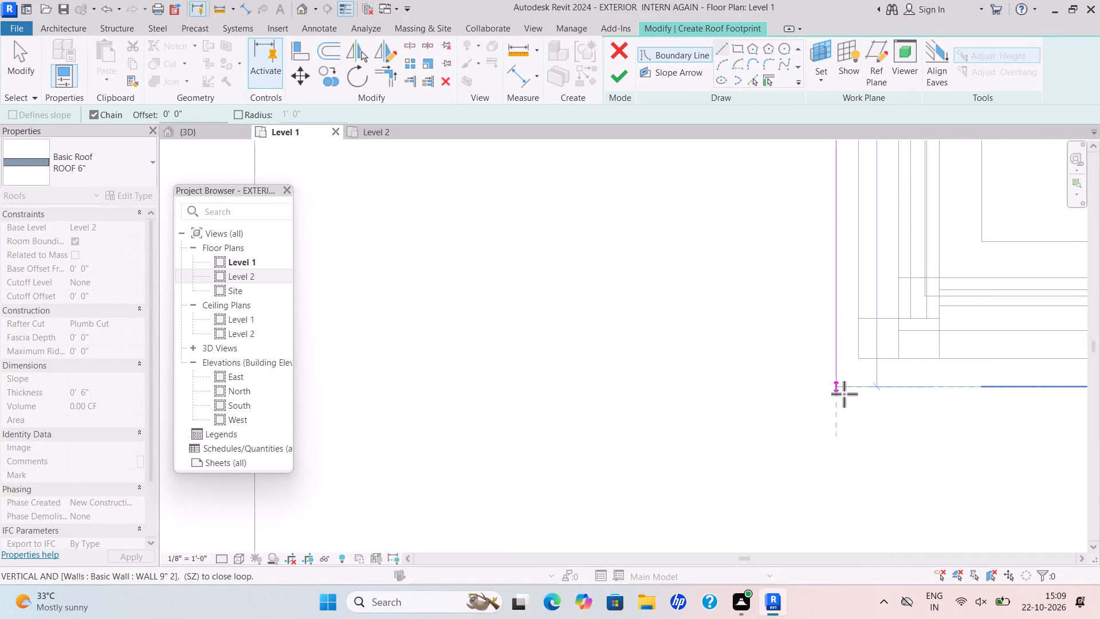
{"action": "scroll", "coordinate": [842, 395], "scroll_direction": "up", "scroll_amount": 5}
{"action": "left_click", "coordinate": [832, 381]}
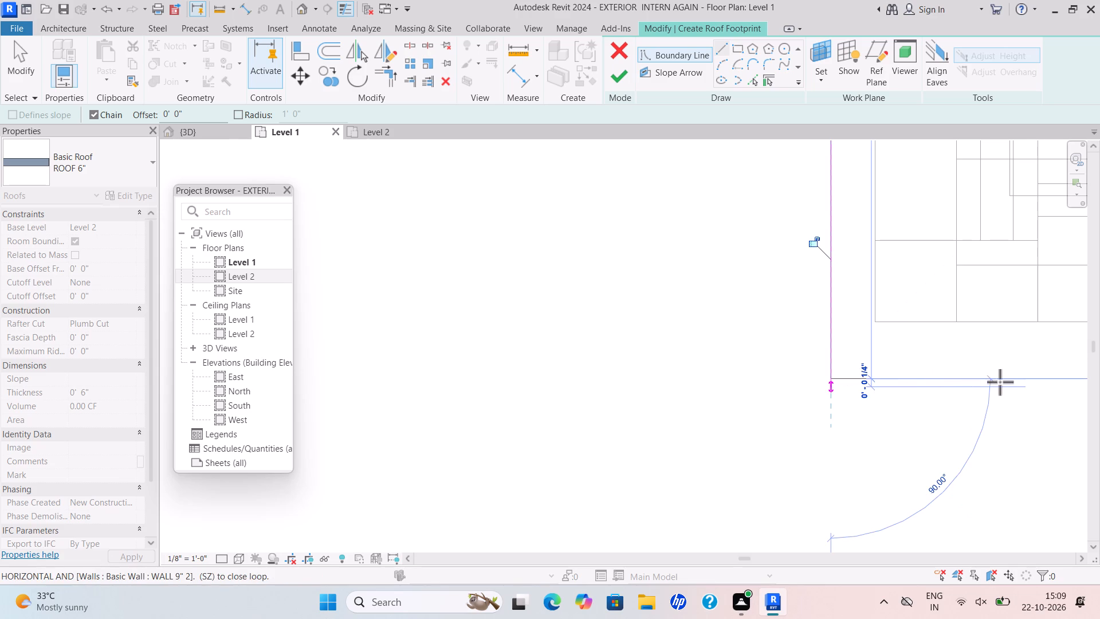
Run the boundary about 5'-6" east along the outer wall face below W1 to the near edge of the column.
{"action": "scroll", "coordinate": [1028, 384], "scroll_direction": "down", "scroll_amount": 6}
{"action": "middle_click_drag", "start_coordinate": [1022, 383], "coordinate": [796, 374]}
{"action": "scroll", "coordinate": [993, 378], "scroll_direction": "down", "scroll_amount": 5}
{"action": "middle_click_drag", "start_coordinate": [986, 381], "coordinate": [708, 393]}
{"action": "middle_click", "coordinate": [704, 393]}
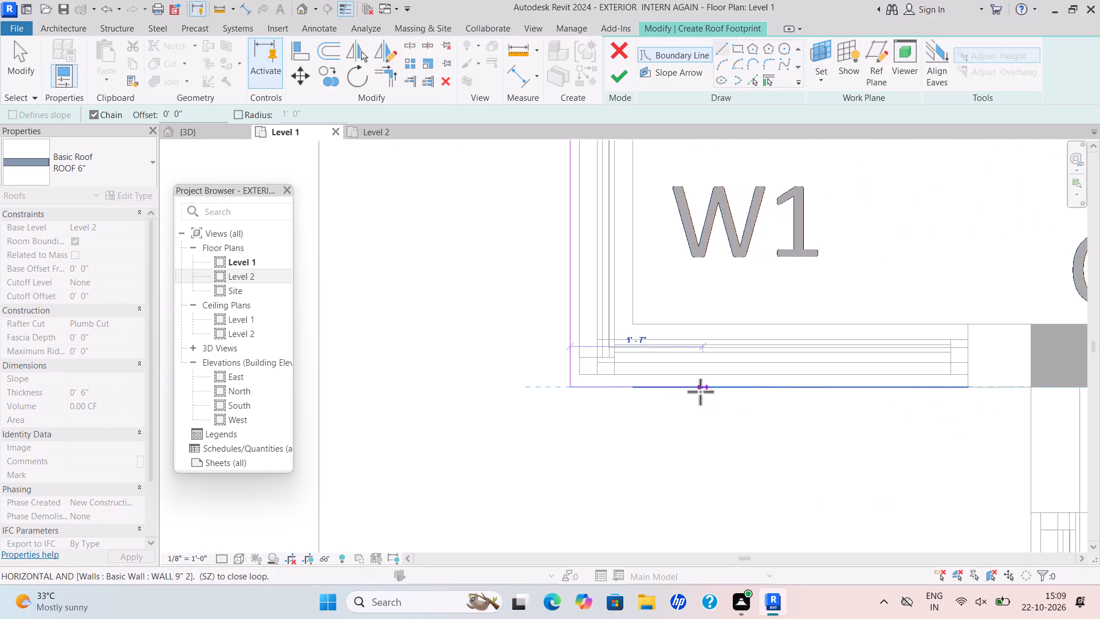
{"action": "scroll", "coordinate": [1029, 391], "scroll_direction": "up", "scroll_amount": 8}
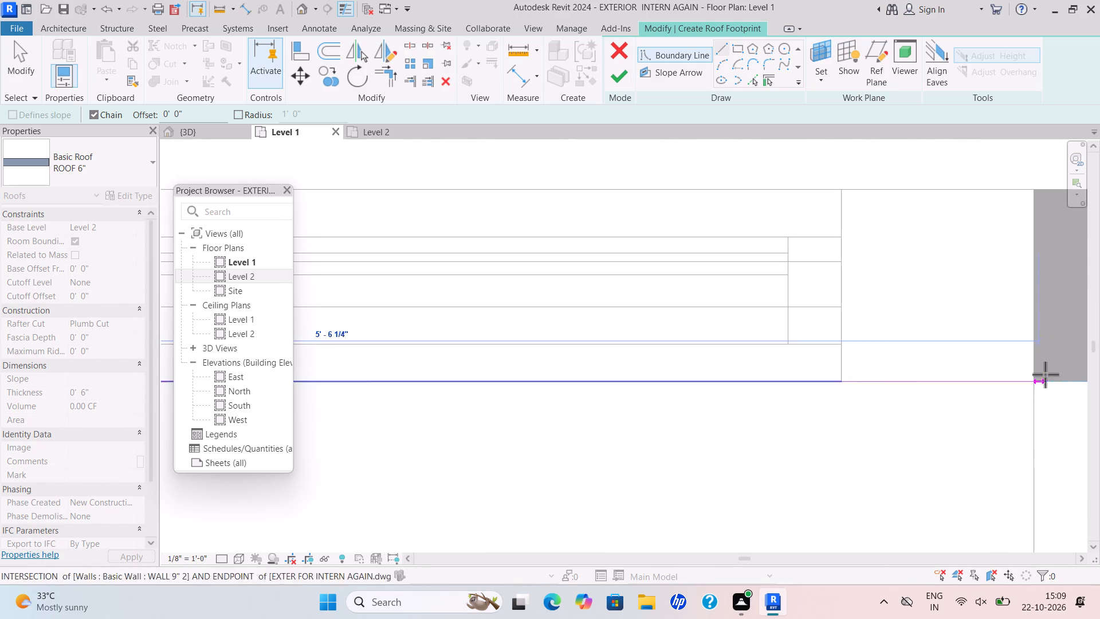
{"action": "left_click", "coordinate": [1031, 377]}
Extend the boundary south along the verandha-side stair wall, past window W and door D, to the column at the 12'-0"X15'-0" bedroom's north wall.
{"action": "scroll", "coordinate": [1066, 487], "scroll_direction": "down", "scroll_amount": 3}
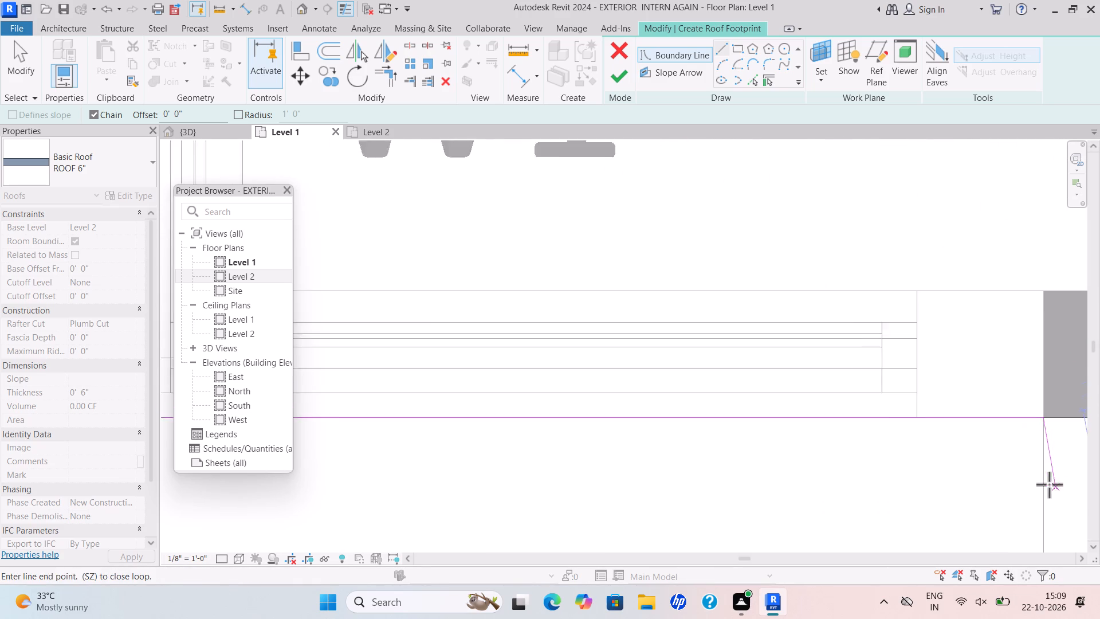
{"action": "scroll", "coordinate": [1049, 484], "scroll_direction": "down", "scroll_amount": 3}
{"action": "middle_click_drag", "start_coordinate": [1049, 484], "coordinate": [1017, 291]}
{"action": "scroll", "coordinate": [964, 360], "scroll_direction": "down", "scroll_amount": 6}
{"action": "middle_click_drag", "start_coordinate": [960, 368], "coordinate": [993, 188]}
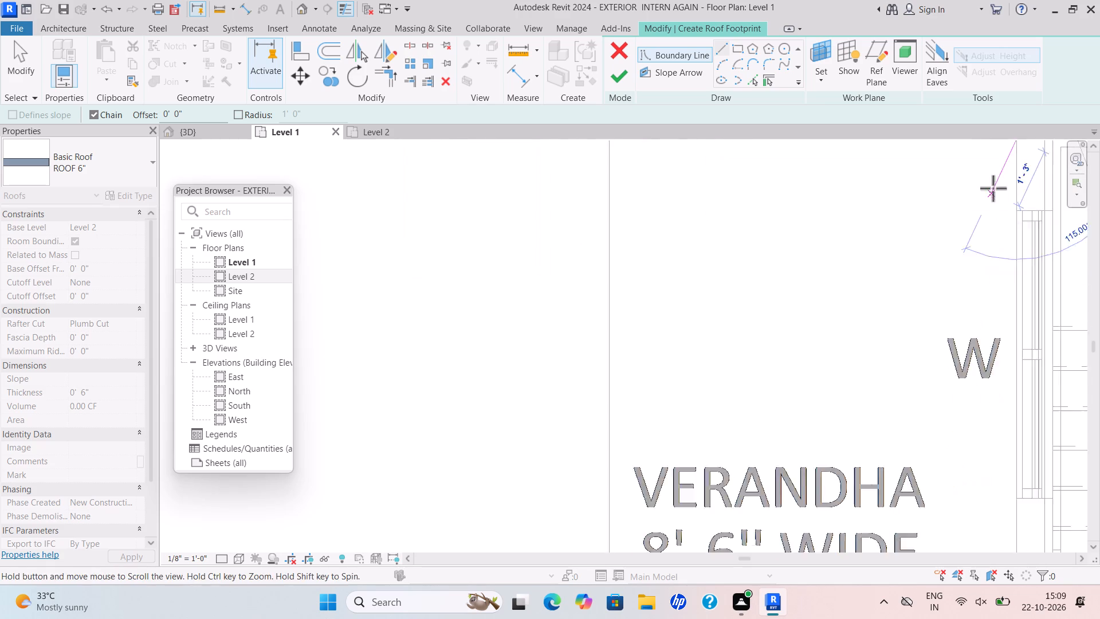
{"action": "middle_click_drag", "start_coordinate": [993, 188], "coordinate": [993, 193]}
{"action": "scroll", "coordinate": [993, 188], "scroll_direction": "down", "scroll_amount": 2}
{"action": "scroll", "coordinate": [1025, 468], "scroll_direction": "down", "scroll_amount": 4}
{"action": "middle_click_drag", "start_coordinate": [1017, 475], "coordinate": [972, 260]}
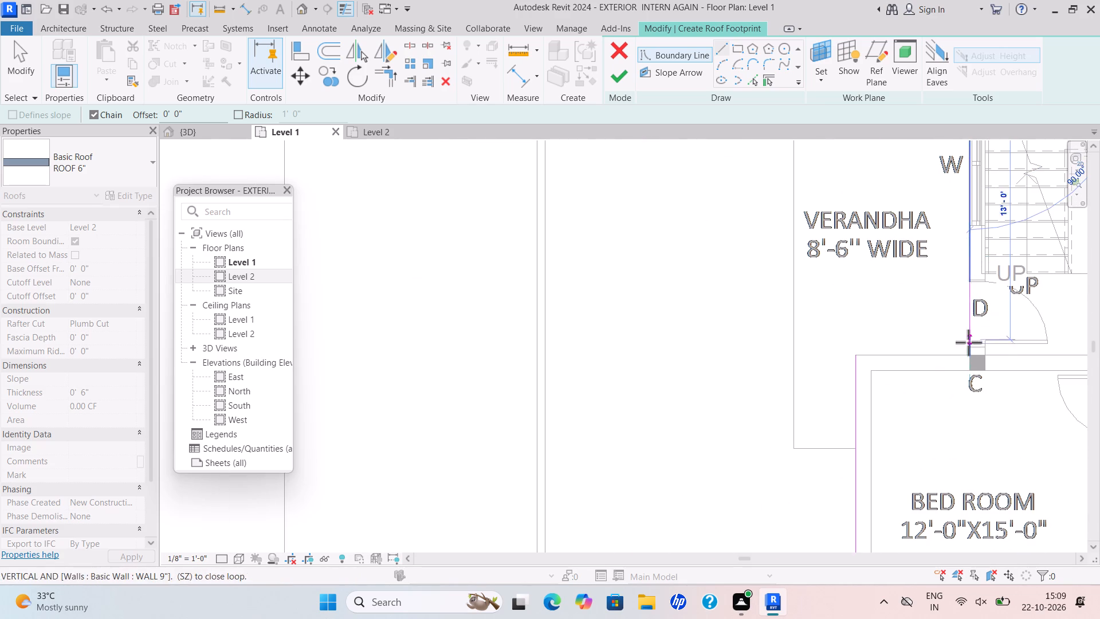
{"action": "scroll", "coordinate": [965, 361], "scroll_direction": "up", "scroll_amount": 13}
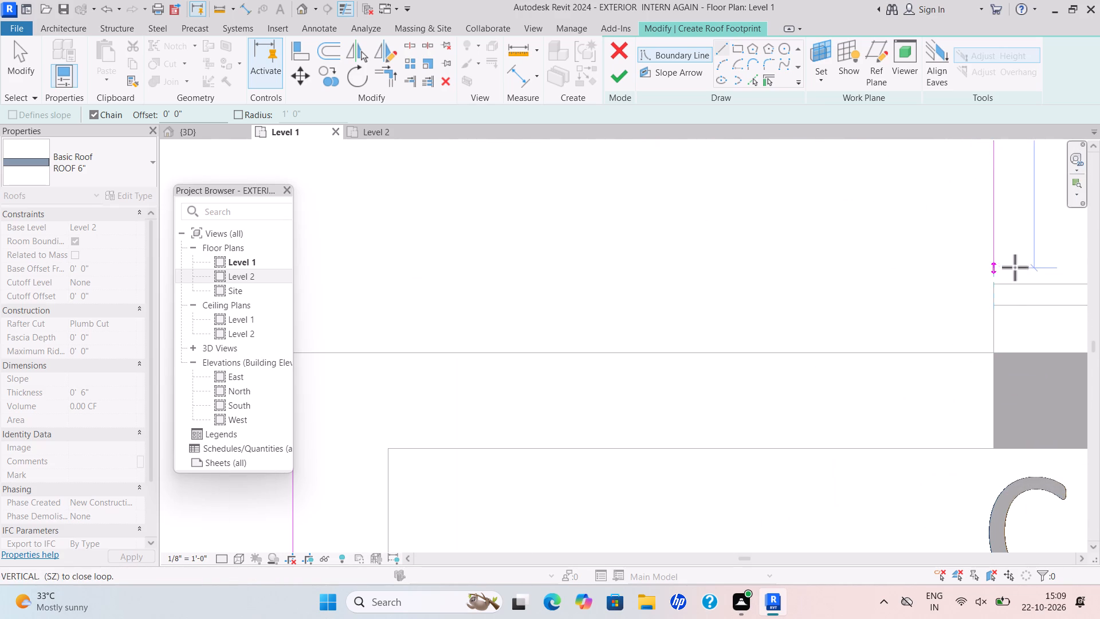
{"action": "scroll", "coordinate": [992, 343], "scroll_direction": "down", "scroll_amount": 7}
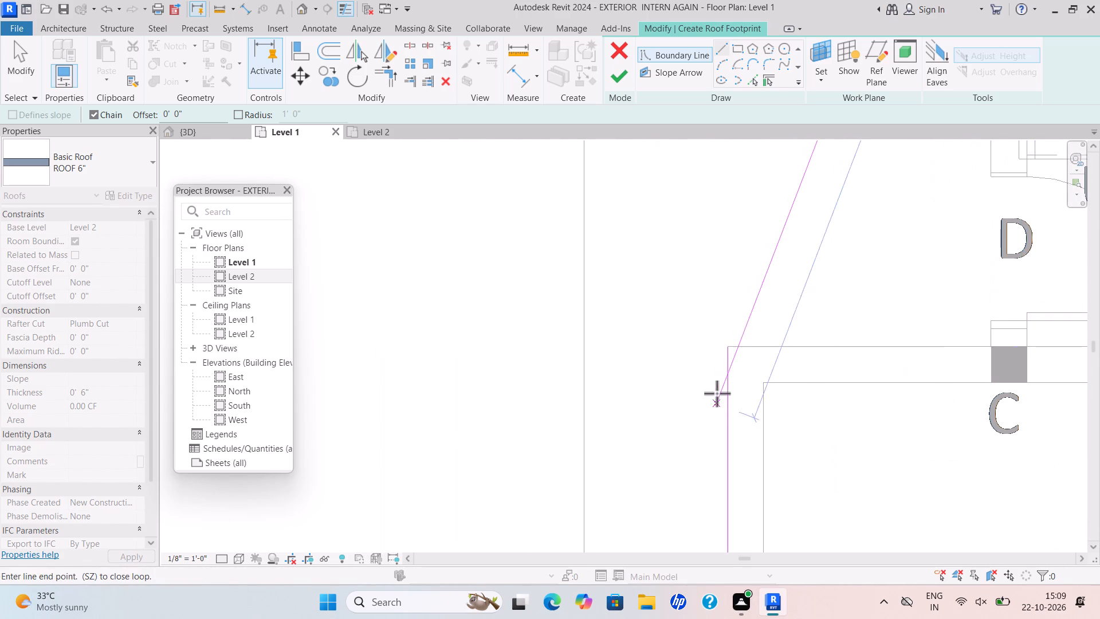
{"action": "scroll", "coordinate": [719, 390], "scroll_direction": "up", "scroll_amount": 12}
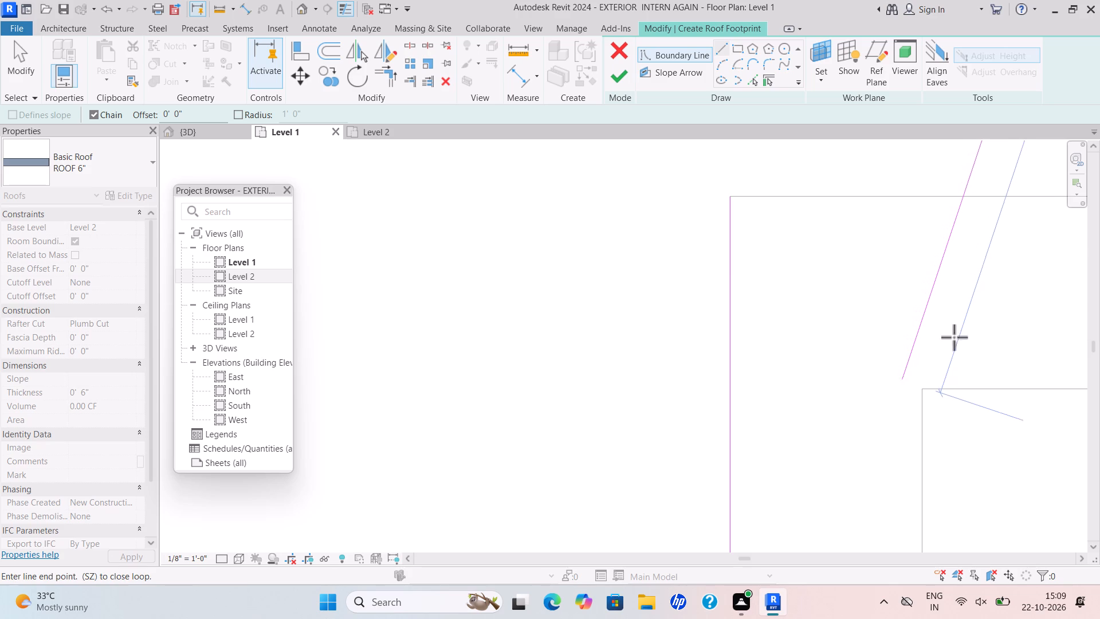
{"action": "scroll", "coordinate": [1032, 284], "scroll_direction": "down", "scroll_amount": 11}
{"action": "middle_click_drag", "start_coordinate": [1032, 284], "coordinate": [821, 356]}
{"action": "scroll", "coordinate": [969, 300], "scroll_direction": "down", "scroll_amount": 4}
{"action": "middle_click_drag", "start_coordinate": [970, 299], "coordinate": [832, 356]}
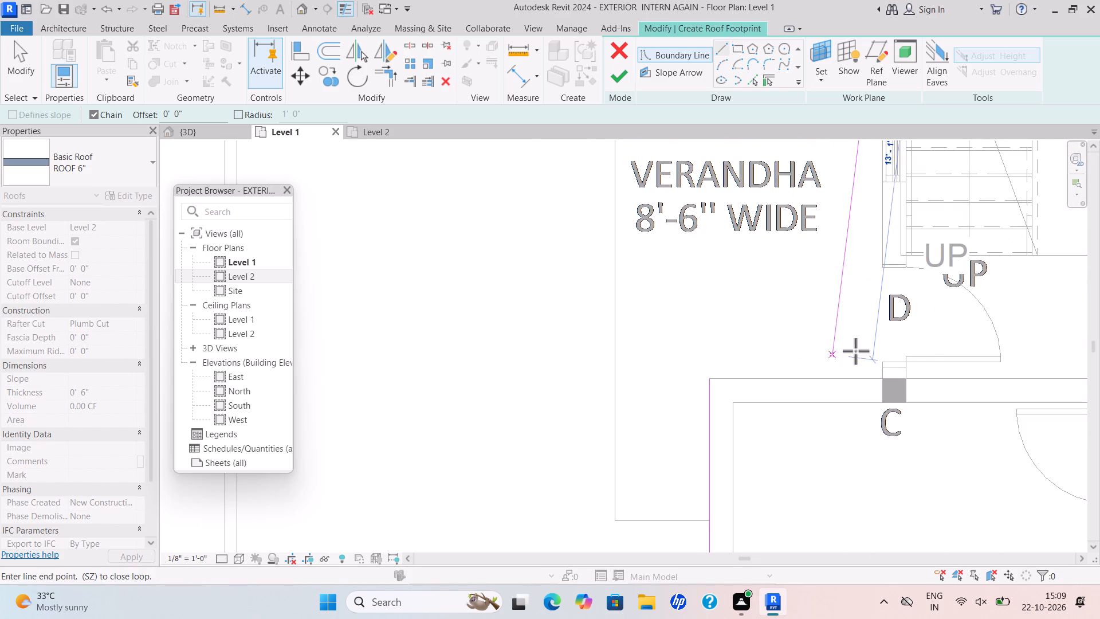
{"action": "scroll", "coordinate": [886, 379], "scroll_direction": "up", "scroll_amount": 12}
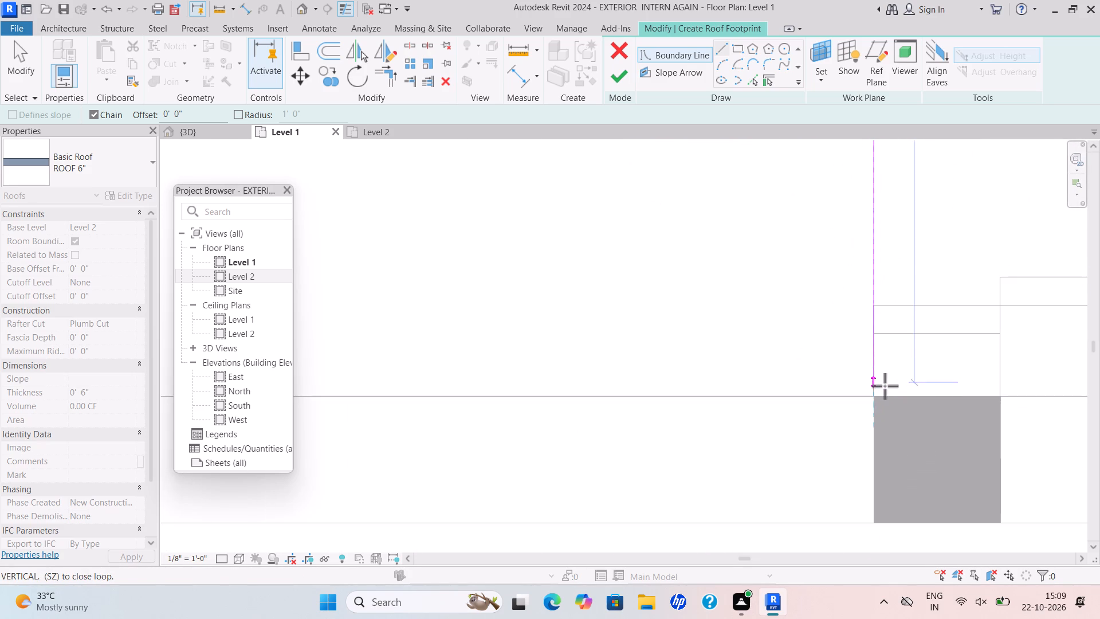
{"action": "left_click", "coordinate": [876, 398]}
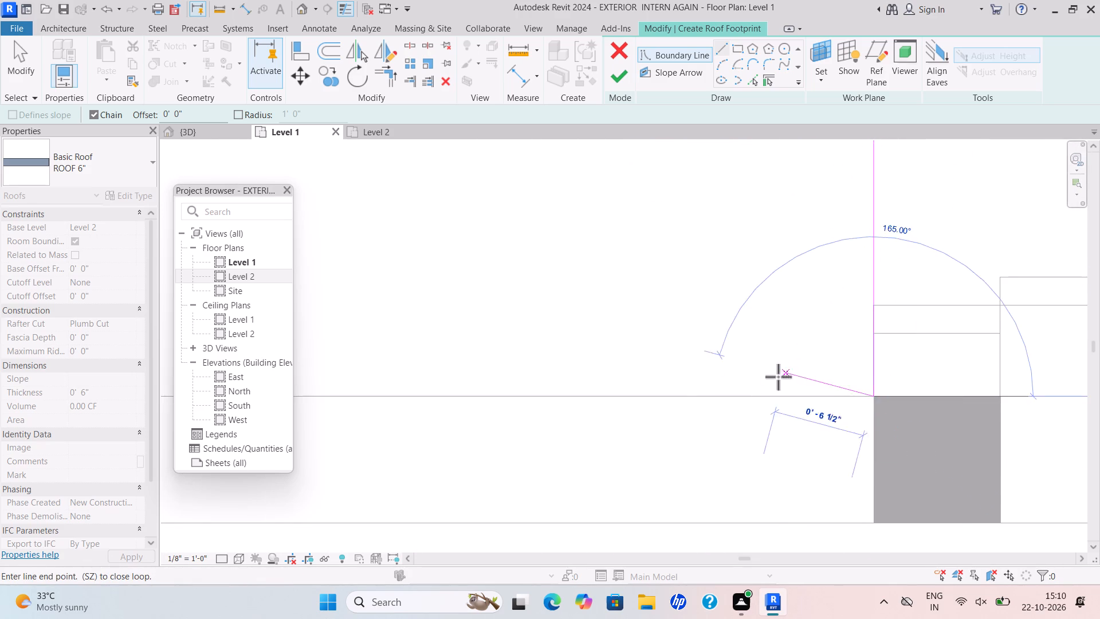
Close the boundary loop with a 5'-6" line west along the bedroom's north wall to its northwest corner.
{"action": "scroll", "coordinate": [612, 423], "scroll_direction": "down", "scroll_amount": 7}
{"action": "middle_click_drag", "start_coordinate": [605, 420], "coordinate": [826, 389]}
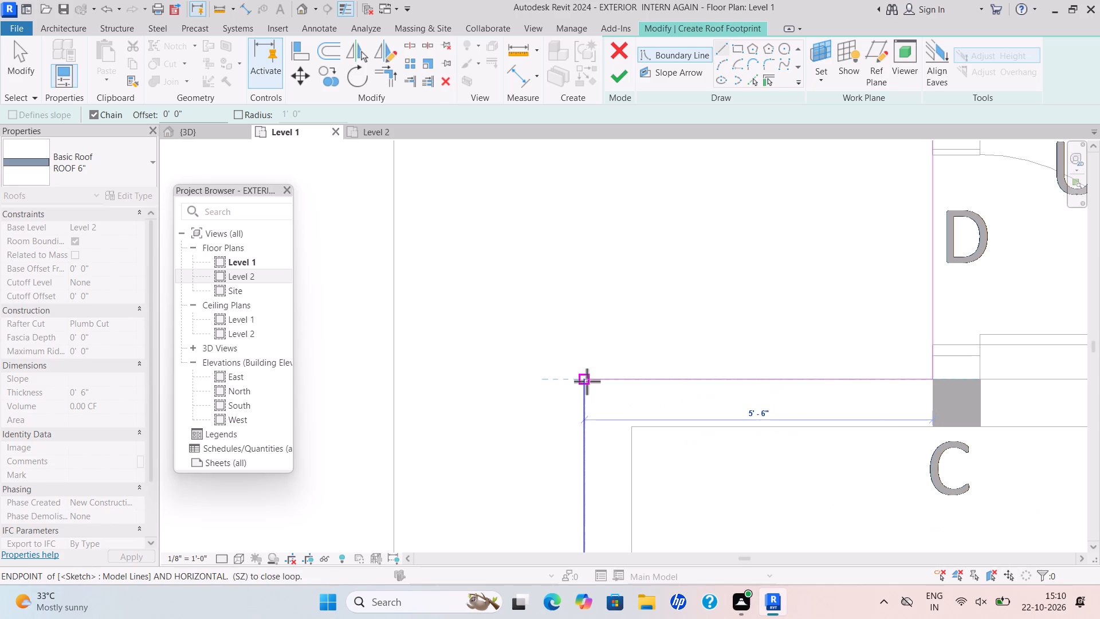
{"action": "left_click", "coordinate": [587, 381]}
Finish the roof footprint and attach the highlighted walls to the roof.
{"action": "left_click", "coordinate": [619, 74]}
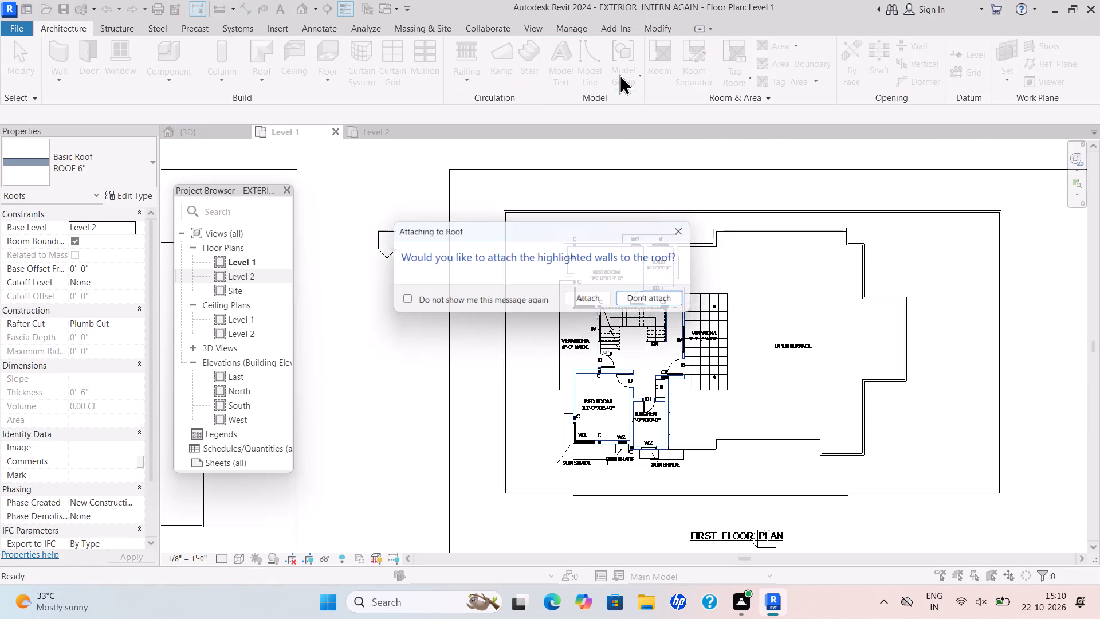
{"action": "left_click", "coordinate": [584, 293]}
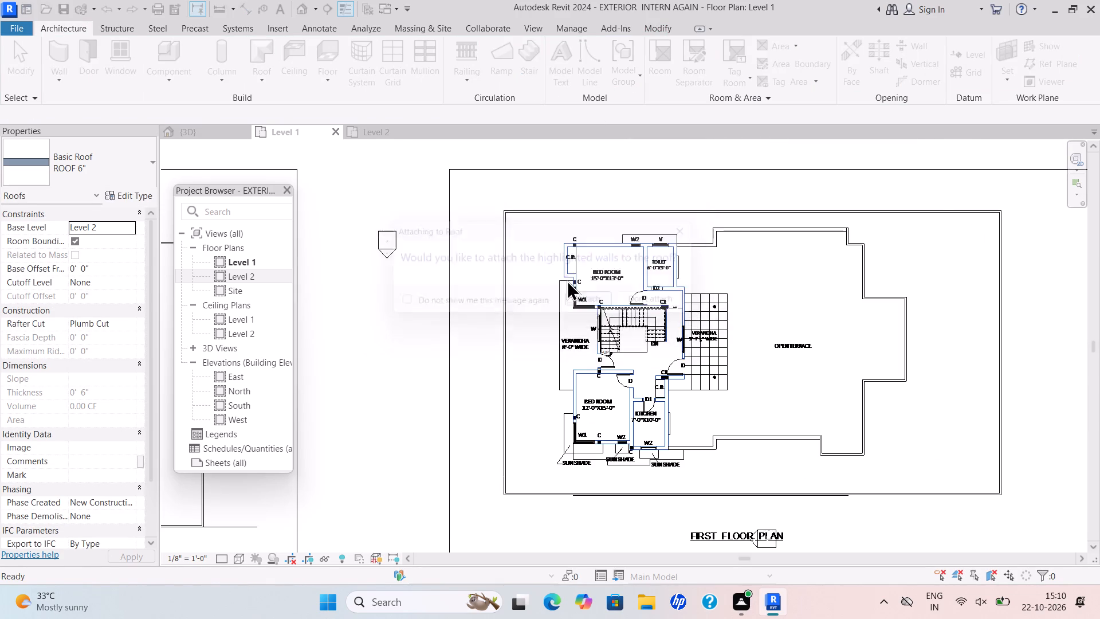
Examine the new roof over the house and open terrace in the 3D view.
{"action": "left_click", "coordinate": [187, 125]}
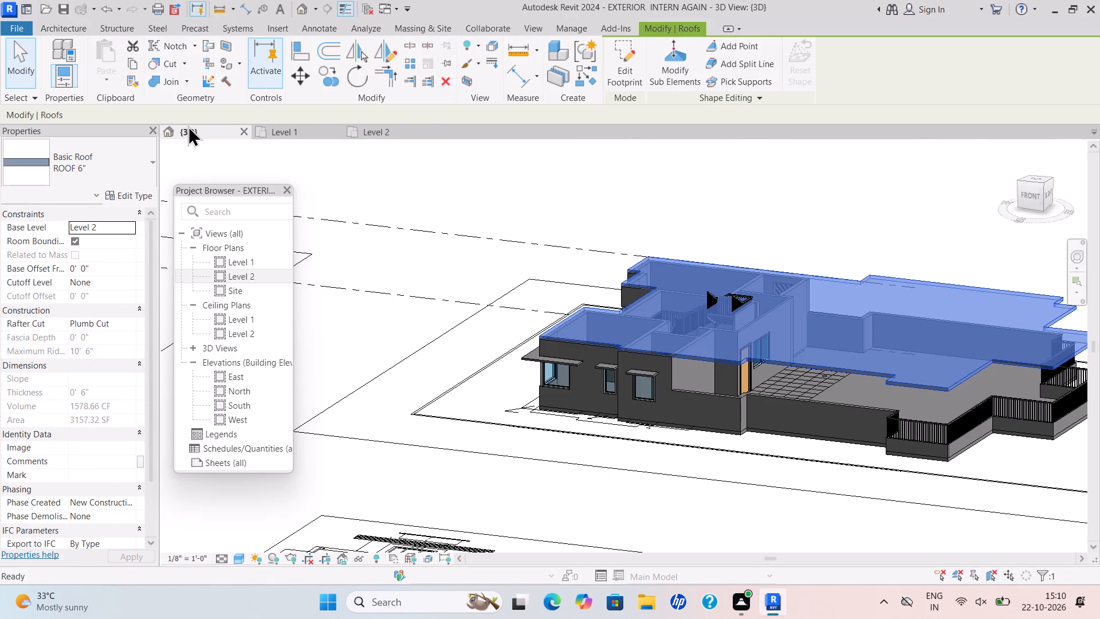
{"action": "left_click", "coordinate": [950, 297]}
{"action": "scroll", "coordinate": [840, 338], "scroll_direction": "up", "scroll_amount": 5}
{"action": "scroll", "coordinate": [835, 327], "scroll_direction": "down", "scroll_amount": 2}
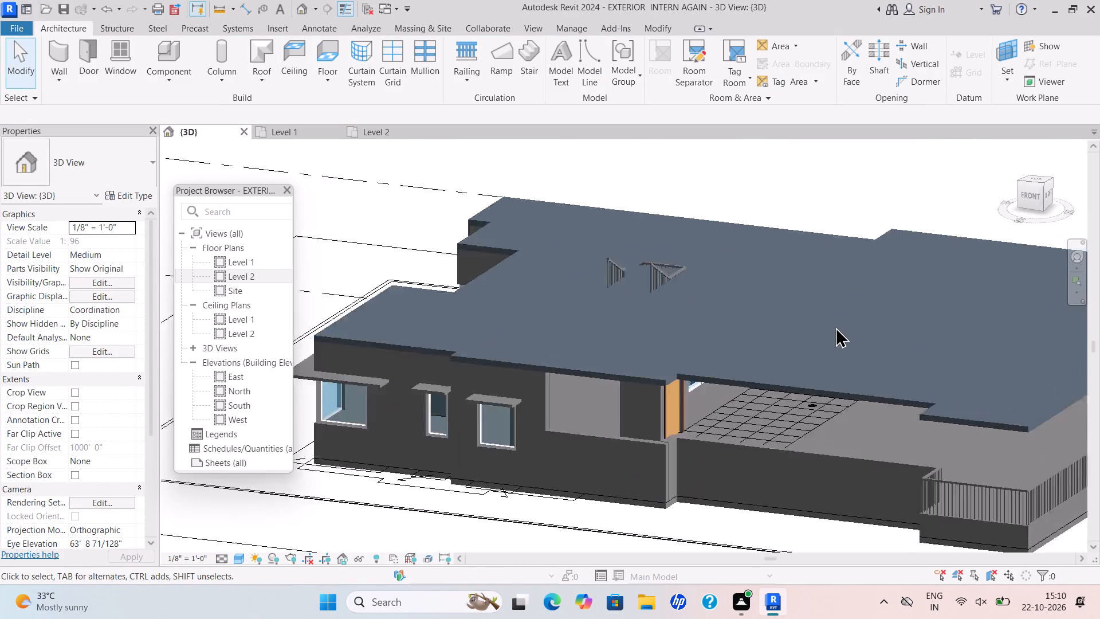
{"action": "scroll", "coordinate": [835, 327], "scroll_direction": "down", "scroll_amount": 3}
{"action": "scroll", "coordinate": [826, 350], "scroll_direction": "up", "scroll_amount": 2}
{"action": "scroll", "coordinate": [814, 308], "scroll_direction": "down", "scroll_amount": 2}
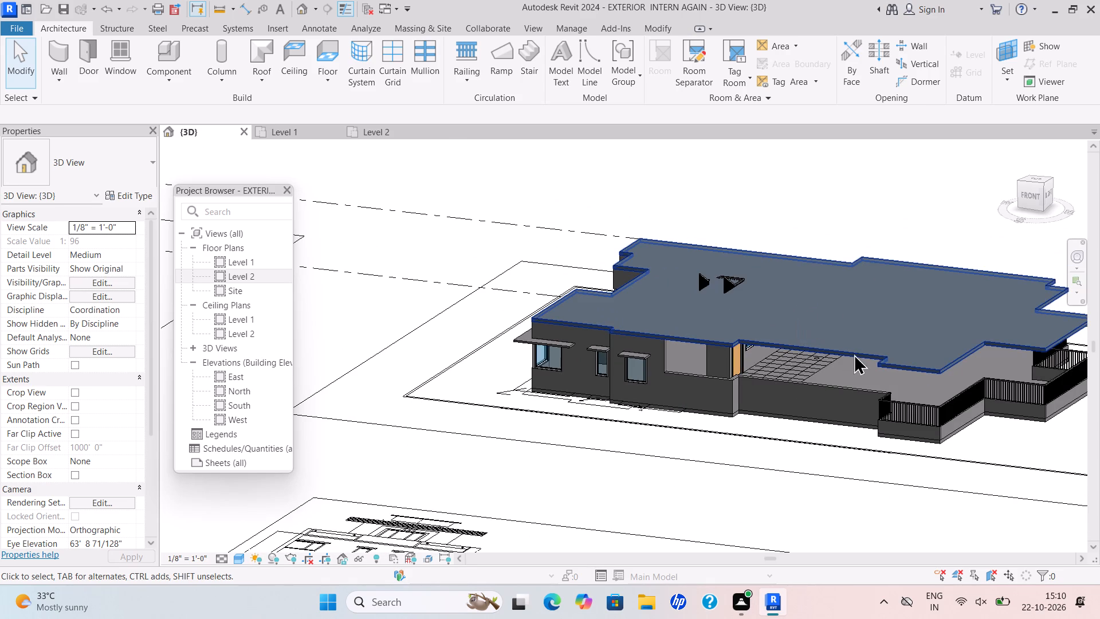
Open the Level 2 ROOF 6" footprint for editing and show it in the Level 1 floor plan.
{"action": "left_click", "coordinate": [901, 373]}
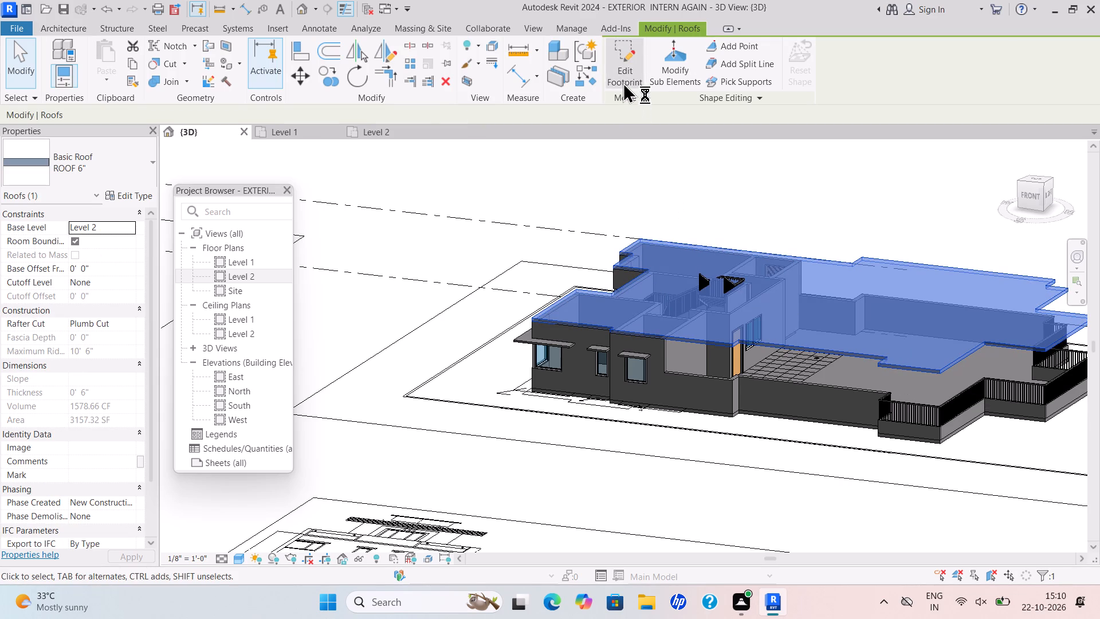
{"action": "left_click", "coordinate": [623, 82]}
{"action": "left_click", "coordinate": [284, 132]}
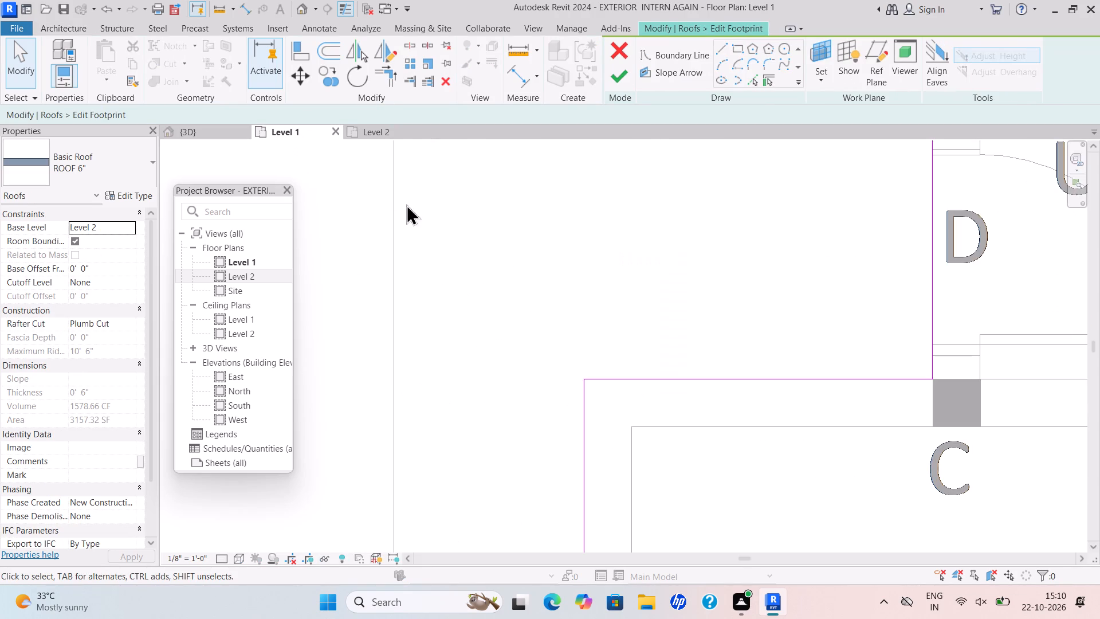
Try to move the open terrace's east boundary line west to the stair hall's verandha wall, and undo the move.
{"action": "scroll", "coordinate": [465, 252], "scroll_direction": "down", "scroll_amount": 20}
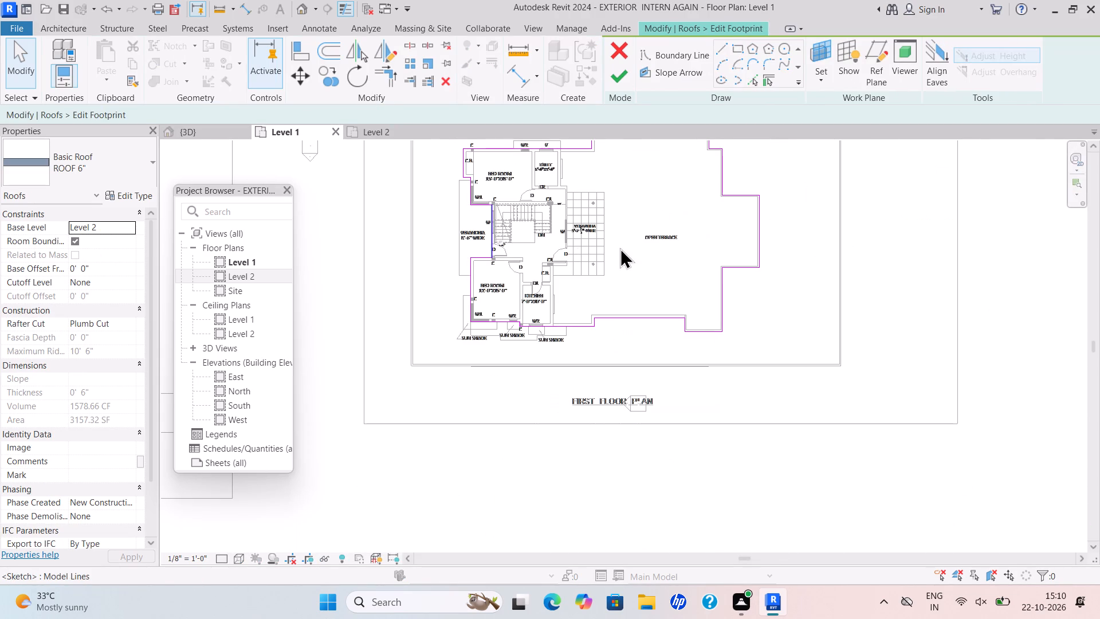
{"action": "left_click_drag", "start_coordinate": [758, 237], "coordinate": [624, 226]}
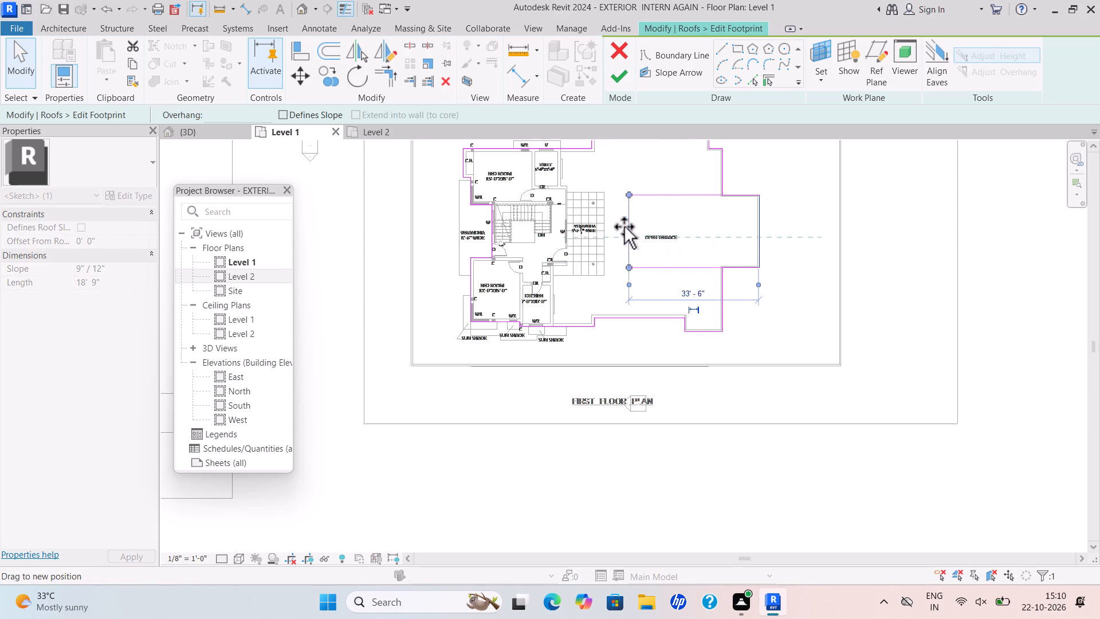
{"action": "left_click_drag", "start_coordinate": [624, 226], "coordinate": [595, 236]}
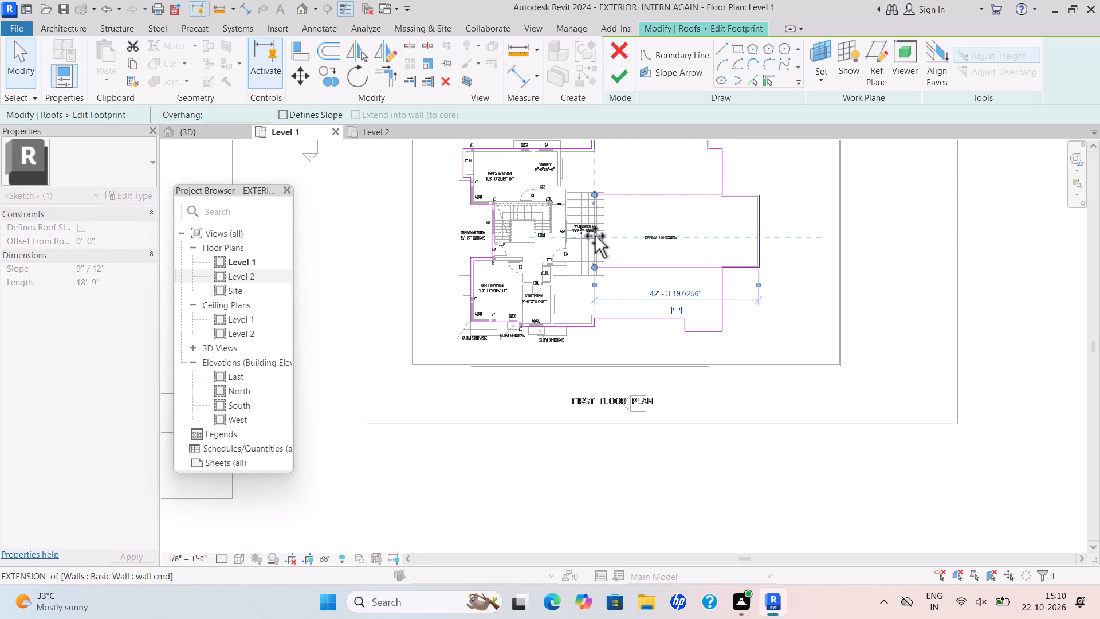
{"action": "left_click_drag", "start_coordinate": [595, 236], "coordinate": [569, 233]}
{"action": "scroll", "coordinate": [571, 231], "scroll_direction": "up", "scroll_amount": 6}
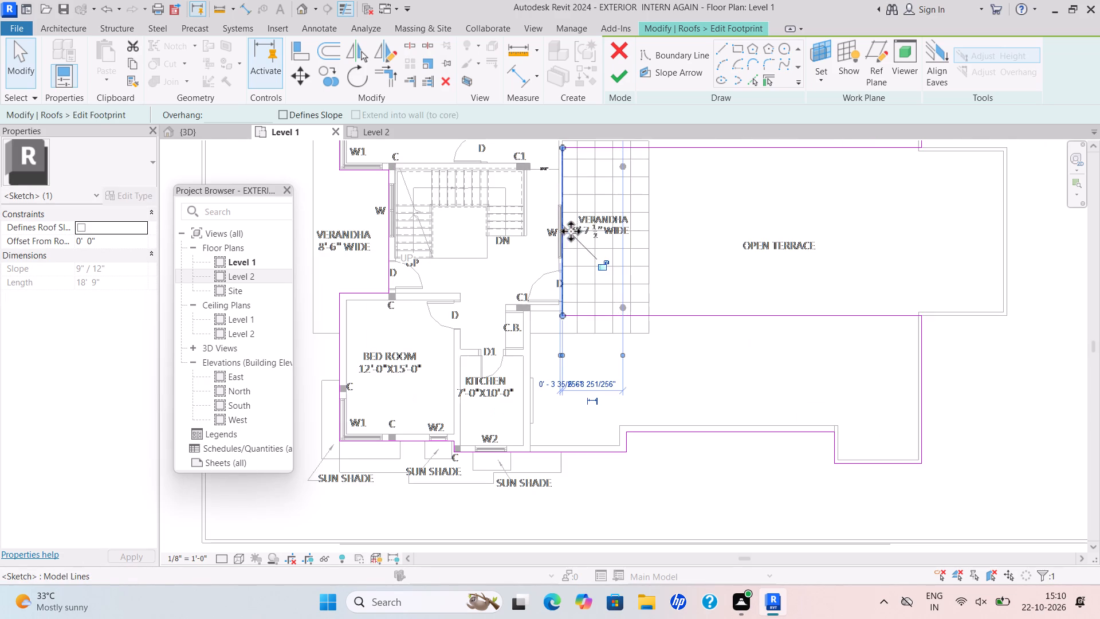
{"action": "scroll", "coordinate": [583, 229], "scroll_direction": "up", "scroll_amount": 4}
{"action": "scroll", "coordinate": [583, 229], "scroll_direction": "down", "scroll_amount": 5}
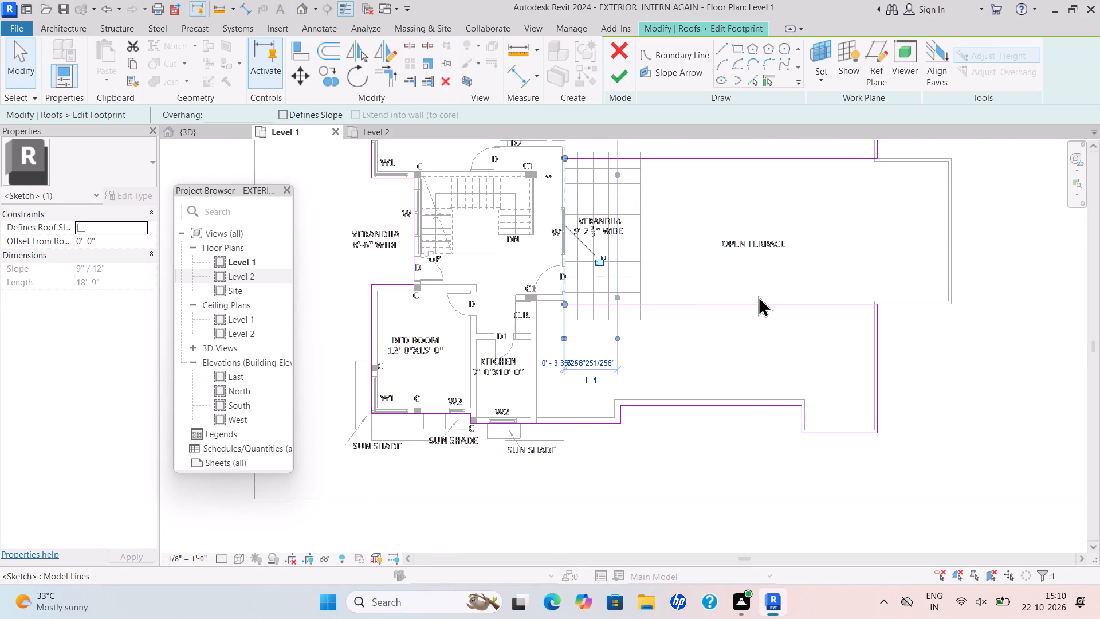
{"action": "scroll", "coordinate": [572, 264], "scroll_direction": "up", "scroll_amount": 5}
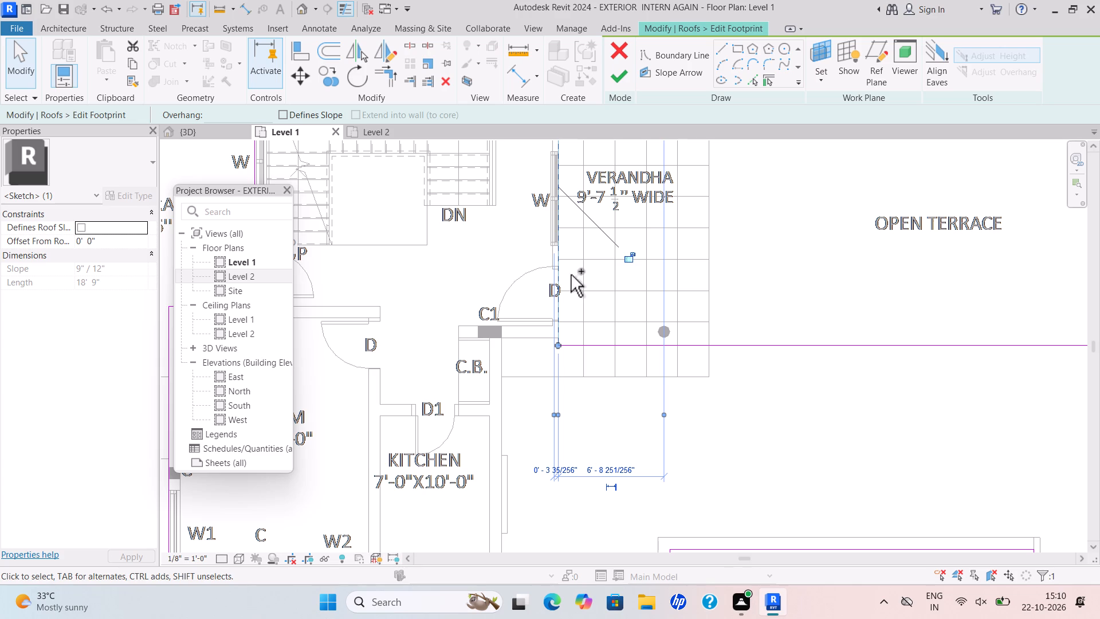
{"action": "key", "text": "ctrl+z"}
Delete the 18'-9" boundary line on the open terrace's east edge and the short return at its north end.
{"action": "scroll", "coordinate": [804, 334], "scroll_direction": "down", "scroll_amount": 4}
{"action": "scroll", "coordinate": [786, 230], "scroll_direction": "up", "scroll_amount": 12}
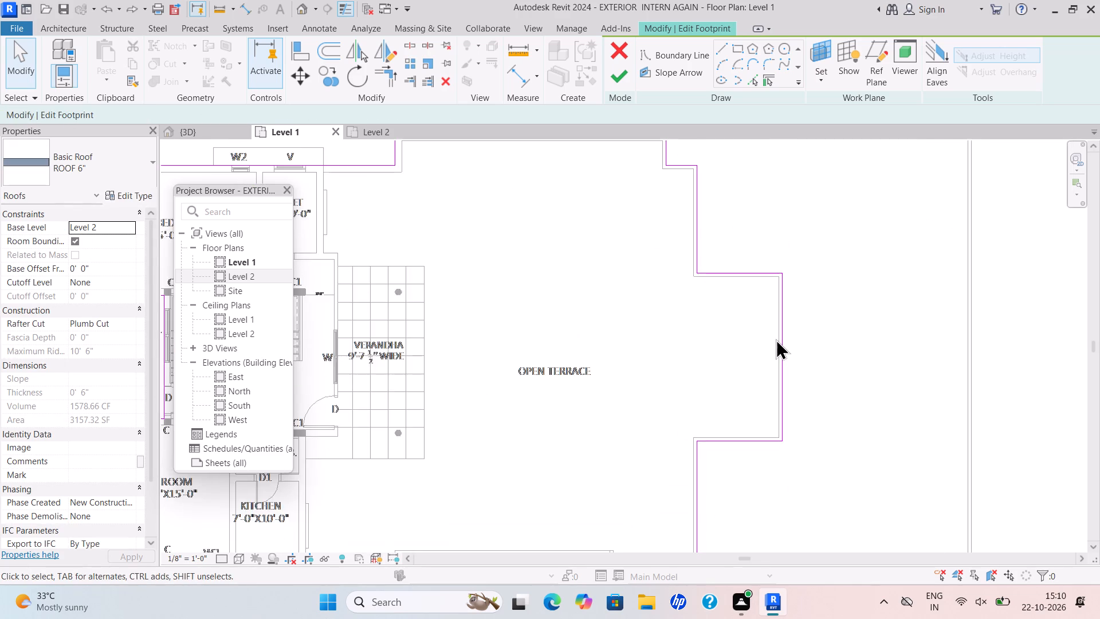
{"action": "scroll", "coordinate": [776, 339], "scroll_direction": "up", "scroll_amount": 2}
{"action": "left_click", "coordinate": [786, 331]}
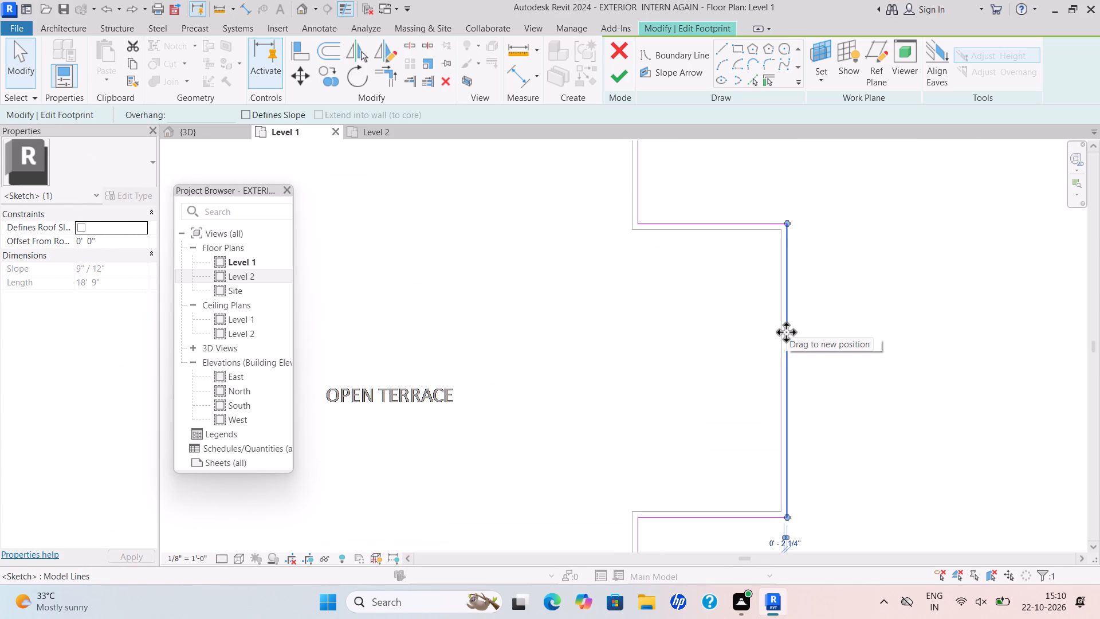
{"action": "key", "text": "Delete"}
{"action": "left_click", "coordinate": [737, 218]}
{"action": "key", "text": "Delete"}
Delete the five boundary lines stepping around the open terrace's northeast corner and along its north side to the jog beside the toilet.
{"action": "scroll", "coordinate": [737, 220], "scroll_direction": "down", "scroll_amount": 3}
{"action": "middle_click_drag", "start_coordinate": [730, 253], "coordinate": [708, 332]}
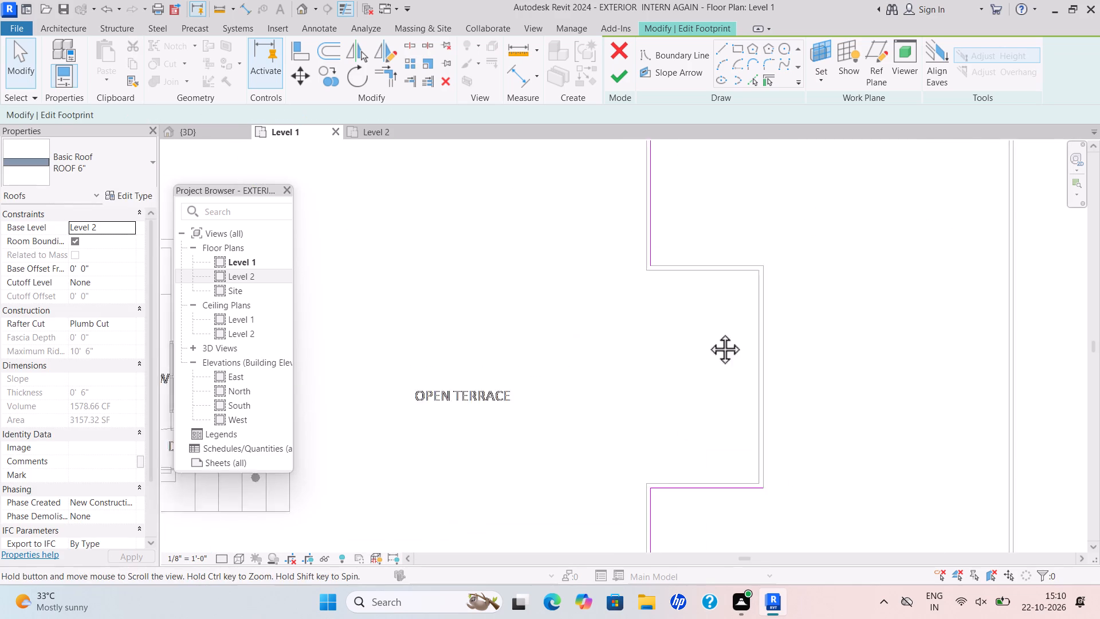
{"action": "scroll", "coordinate": [708, 332], "scroll_direction": "down", "scroll_amount": 2}
{"action": "middle_click_drag", "start_coordinate": [708, 332], "coordinate": [695, 363]}
{"action": "left_click", "coordinate": [649, 300]}
{"action": "key", "text": "Delete"}
{"action": "left_click", "coordinate": [646, 250]}
{"action": "key", "text": "Delete"}
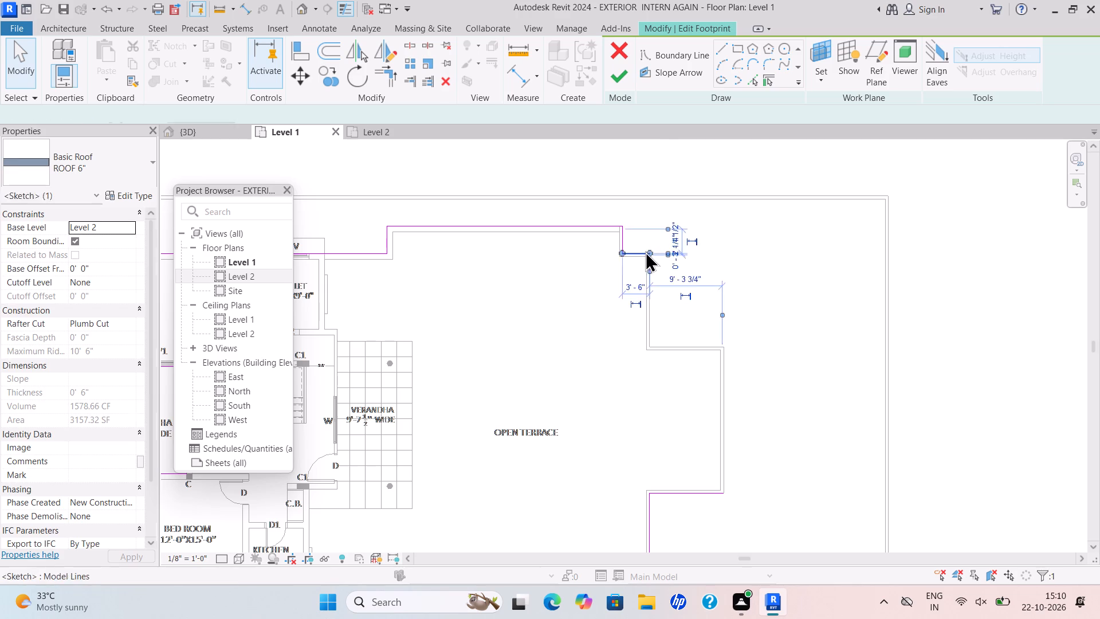
{"action": "left_click", "coordinate": [624, 235]}
{"action": "key", "text": "Delete"}
{"action": "left_click", "coordinate": [619, 224]}
{"action": "key", "text": "Delete"}
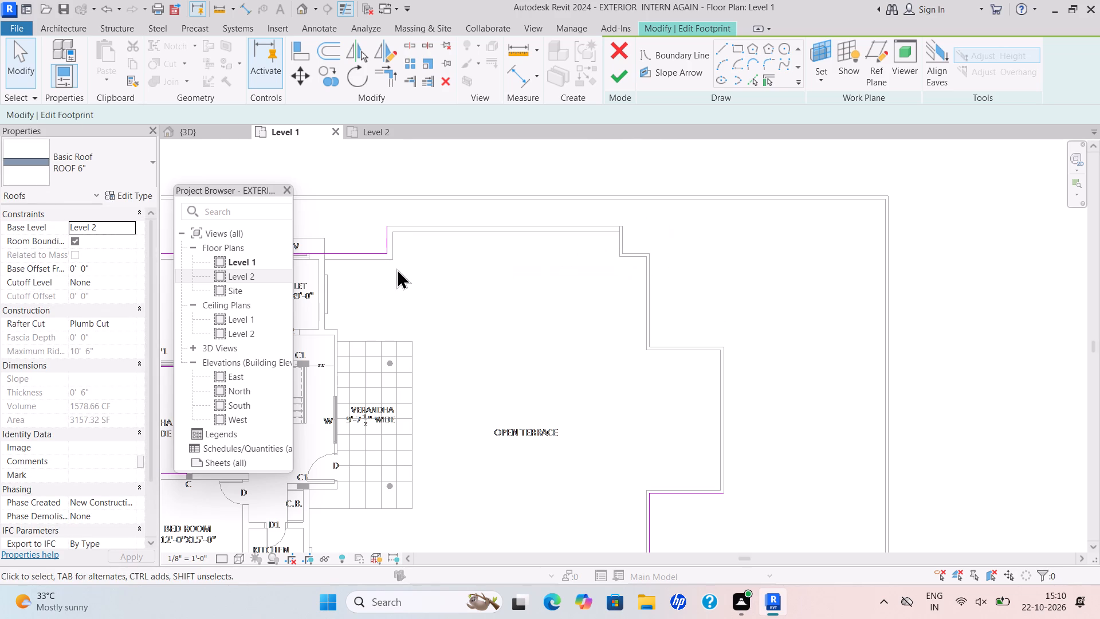
{"action": "left_click", "coordinate": [388, 242]}
{"action": "key", "text": "Delete"}
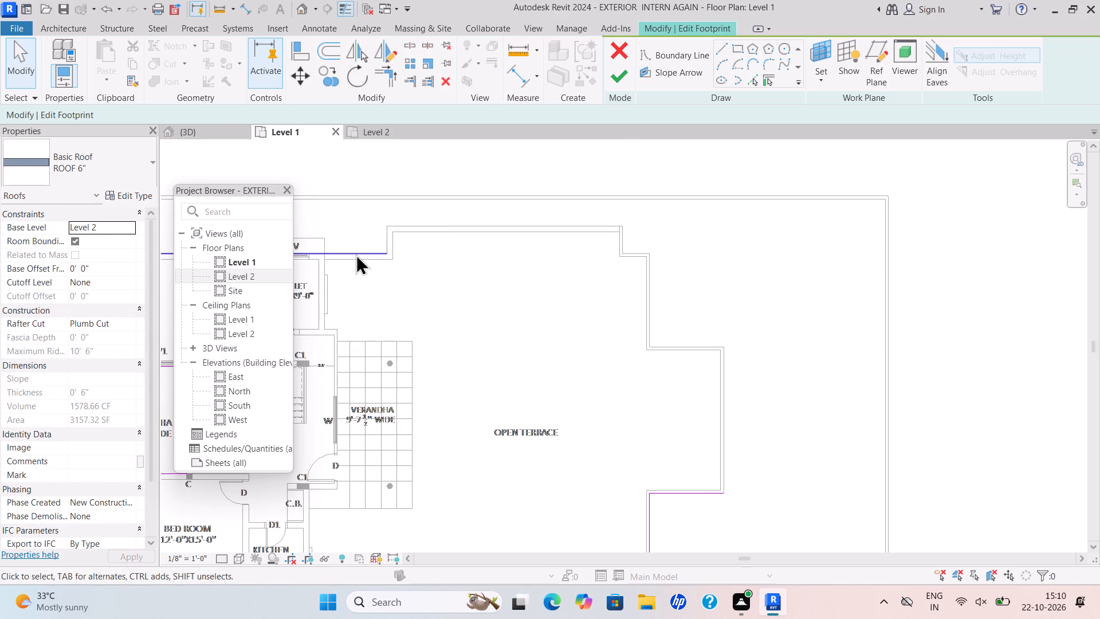
Delete the boundary line running along the north wall of the 15'-0"X13'-0" bedroom and the toilet.
{"action": "left_click", "coordinate": [355, 254]}
{"action": "scroll", "coordinate": [374, 249], "scroll_direction": "up", "scroll_amount": 7}
{"action": "middle_click_drag", "start_coordinate": [573, 256], "coordinate": [802, 230]}
{"action": "scroll", "coordinate": [580, 257], "scroll_direction": "down", "scroll_amount": 4}
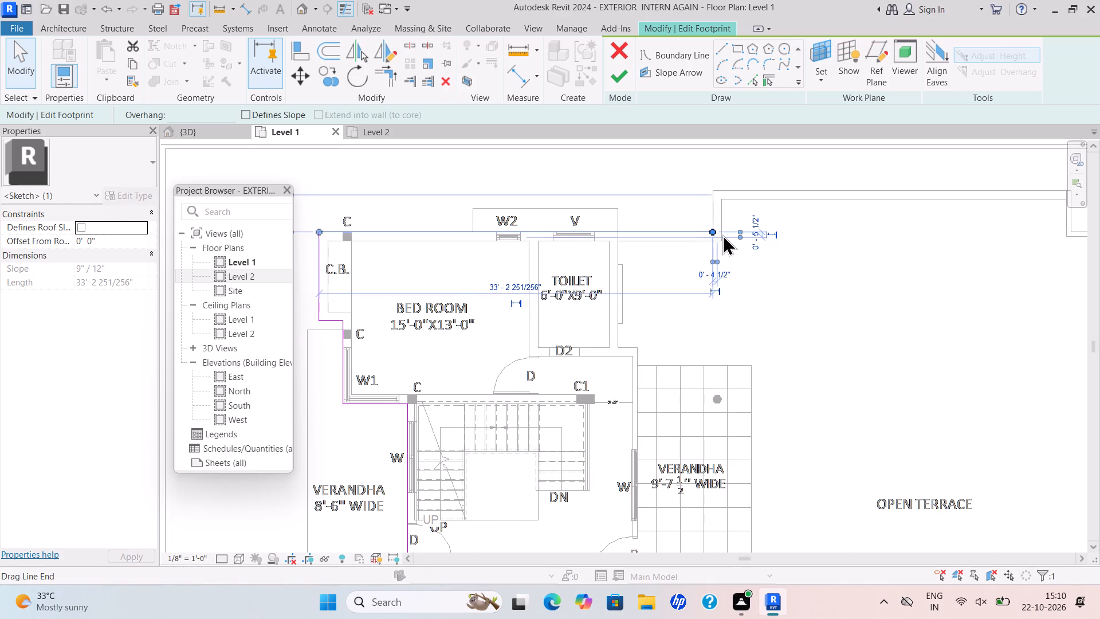
{"action": "scroll", "coordinate": [720, 230], "scroll_direction": "up", "scroll_amount": 5}
{"action": "left_click_drag", "start_coordinate": [703, 232], "coordinate": [696, 236]}
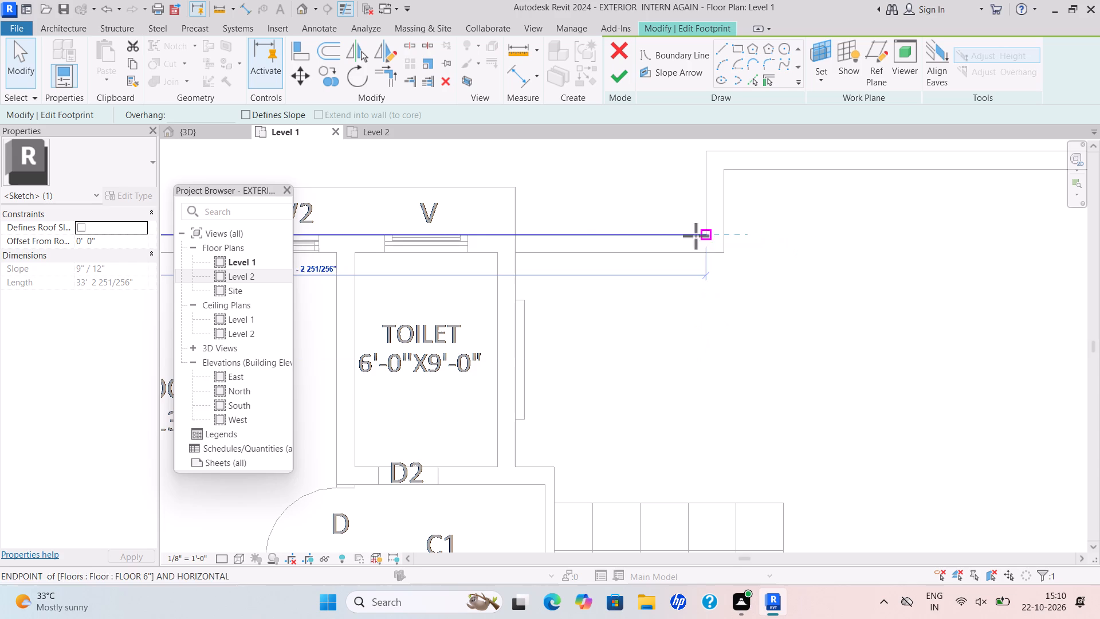
{"action": "left_click_drag", "start_coordinate": [696, 236], "coordinate": [516, 239]}
{"action": "key", "text": "Delete"}
Delete the four boundary lines around the open terrace's southeast corner, from the 9'-6" return to the short jog on the south side.
{"action": "scroll", "coordinate": [565, 238], "scroll_direction": "down", "scroll_amount": 4}
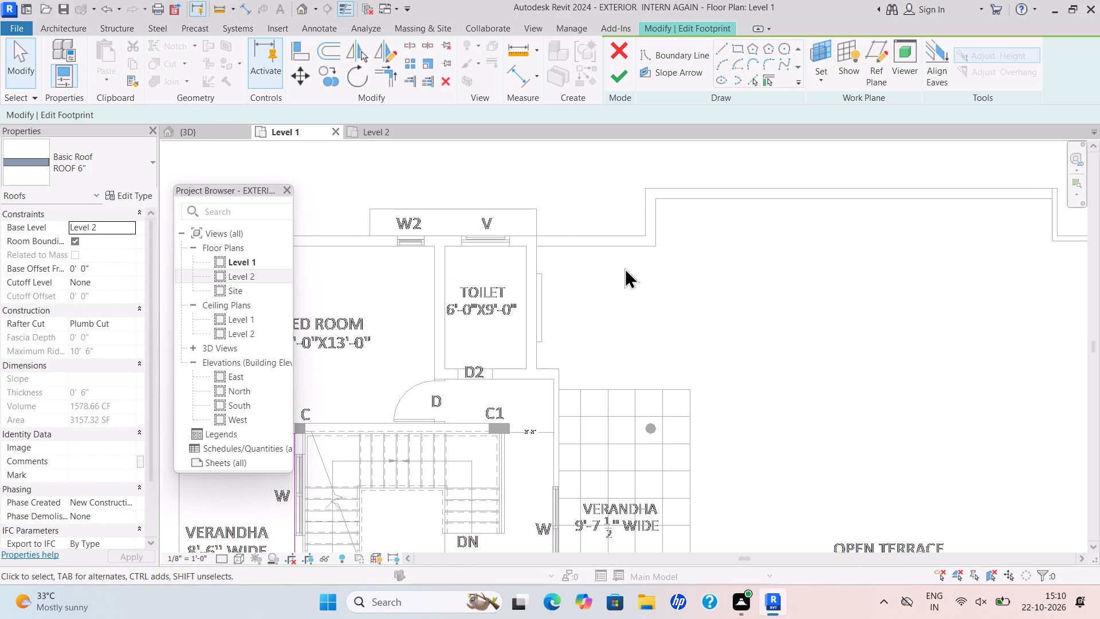
{"action": "scroll", "coordinate": [623, 265], "scroll_direction": "down", "scroll_amount": 6}
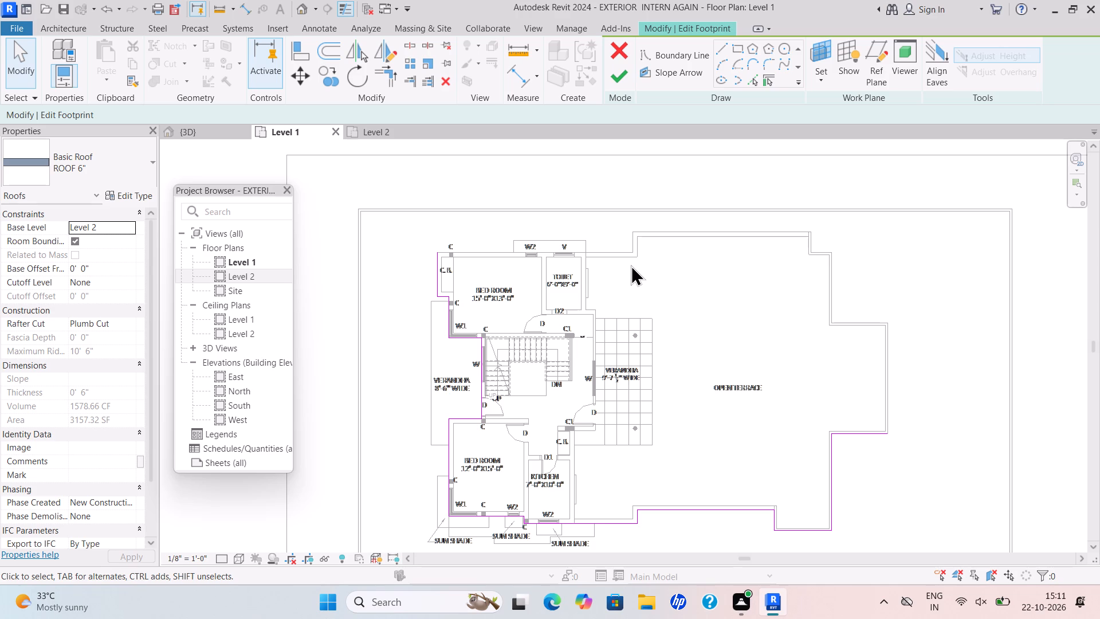
{"action": "scroll", "coordinate": [671, 459], "scroll_direction": "down", "scroll_amount": 3}
{"action": "middle_click_drag", "start_coordinate": [671, 462], "coordinate": [701, 325]}
{"action": "scroll", "coordinate": [781, 356], "scroll_direction": "up", "scroll_amount": 7}
{"action": "scroll", "coordinate": [823, 336], "scroll_direction": "up", "scroll_amount": 2}
{"action": "left_click", "coordinate": [878, 211]}
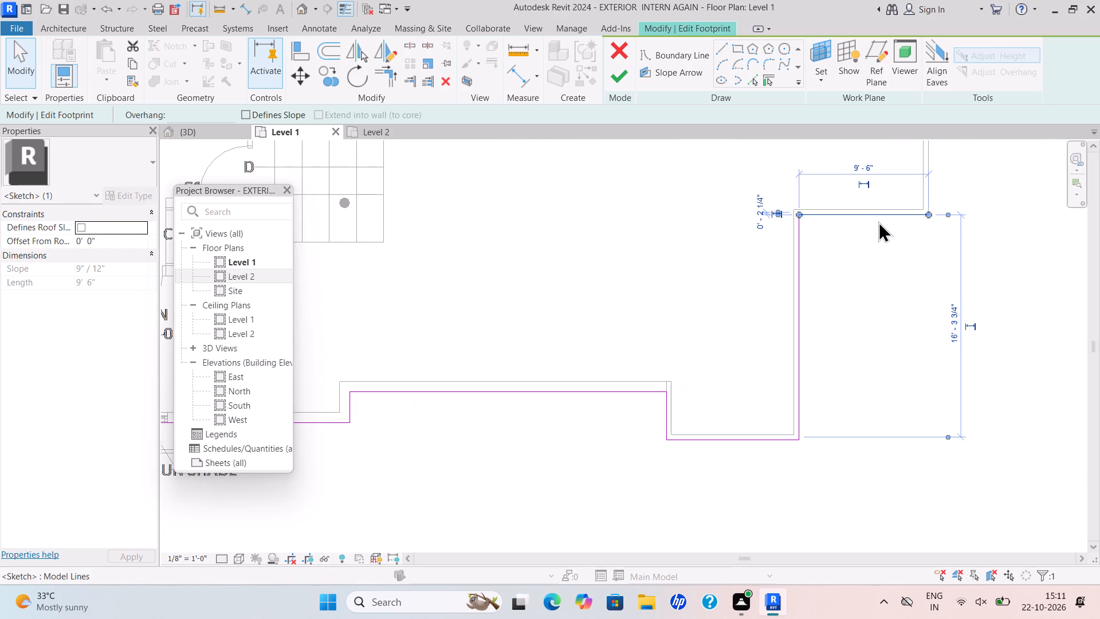
{"action": "key", "text": "Delete"}
{"action": "left_click", "coordinate": [796, 324]}
{"action": "key", "text": "Delete"}
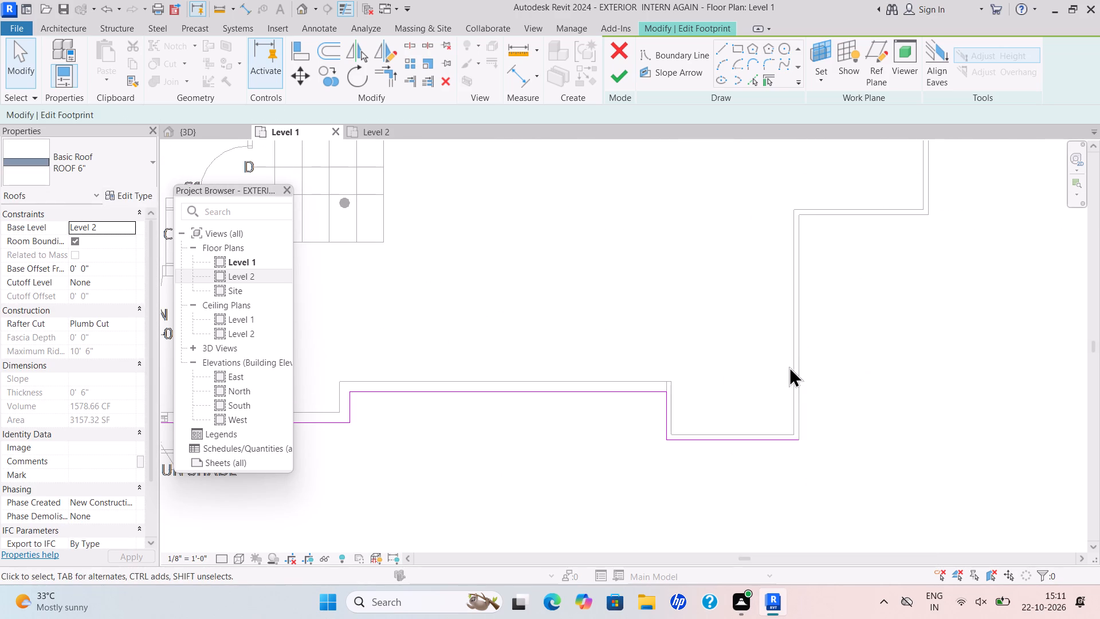
{"action": "left_click", "coordinate": [764, 436]}
{"action": "key", "text": "Delete"}
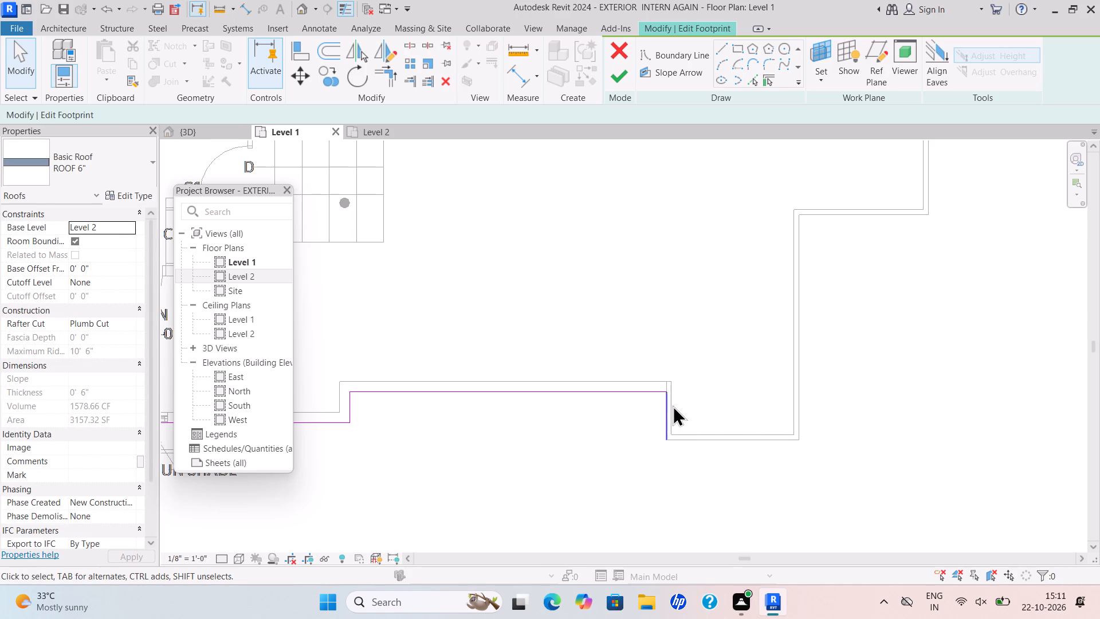
{"action": "left_click", "coordinate": [662, 409]}
{"action": "key", "text": "Delete"}
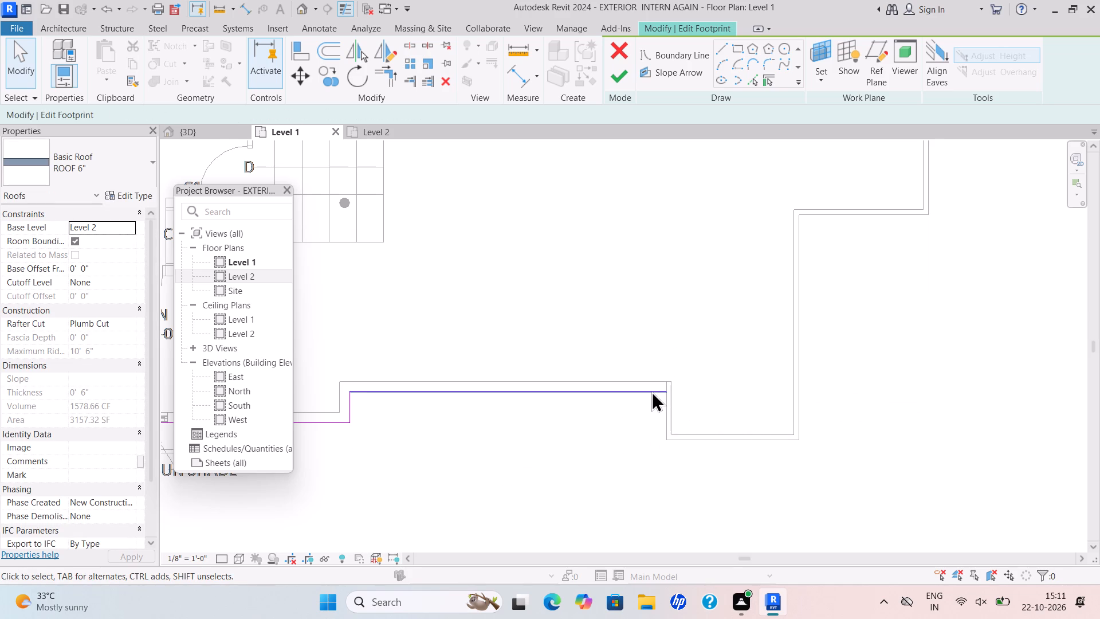
Delete the long boundary line on the open terrace's south side and the short jog at its west end.
{"action": "scroll", "coordinate": [651, 389], "scroll_direction": "down", "scroll_amount": 5}
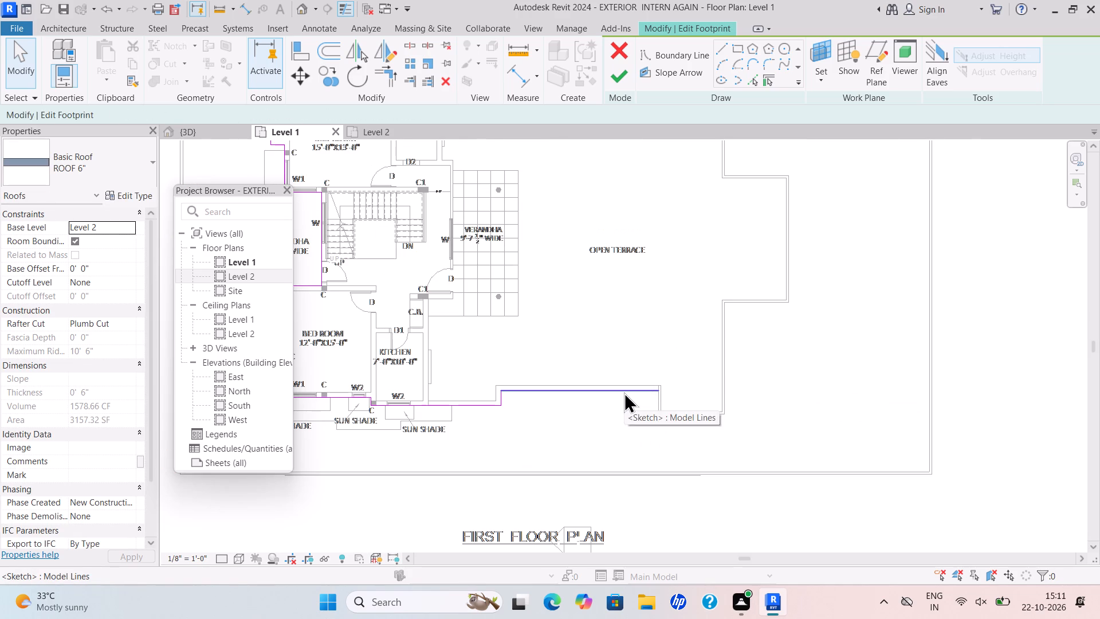
{"action": "left_click", "coordinate": [624, 392]}
{"action": "key", "text": "Delete"}
{"action": "scroll", "coordinate": [493, 402], "scroll_direction": "up", "scroll_amount": 5}
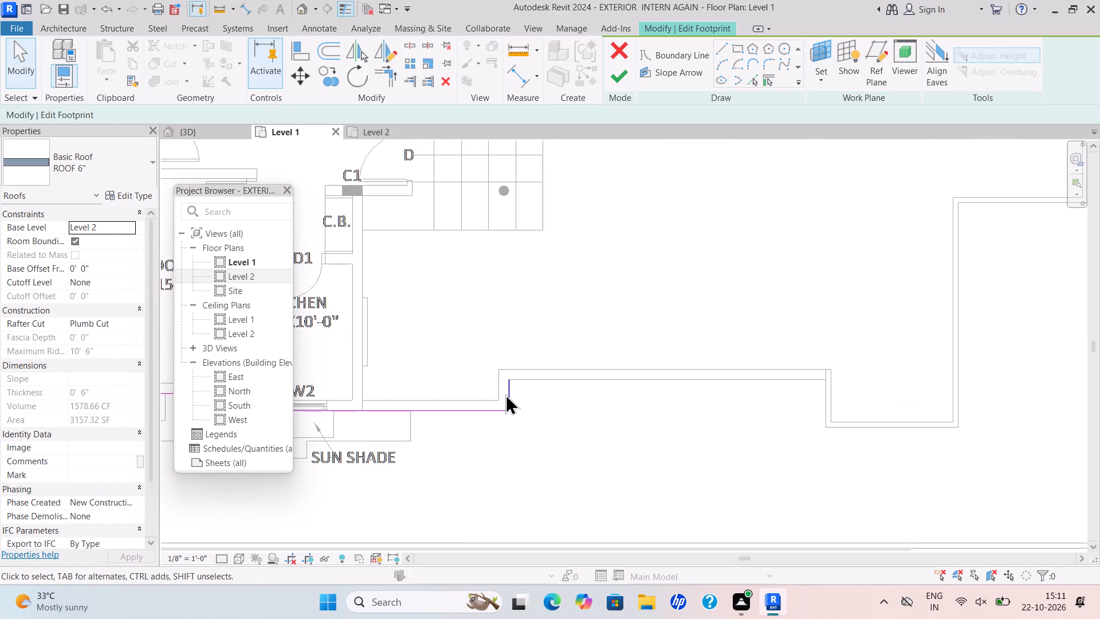
{"action": "left_click", "coordinate": [506, 395]}
{"action": "key", "text": "Delete"}
Shorten the south boundary line below the kitchen to 8'-6", ending it at the kitchen's east wall face.
{"action": "left_click", "coordinate": [502, 408]}
{"action": "scroll", "coordinate": [502, 410], "scroll_direction": "up", "scroll_amount": 7}
{"action": "scroll", "coordinate": [656, 366], "scroll_direction": "down", "scroll_amount": 2}
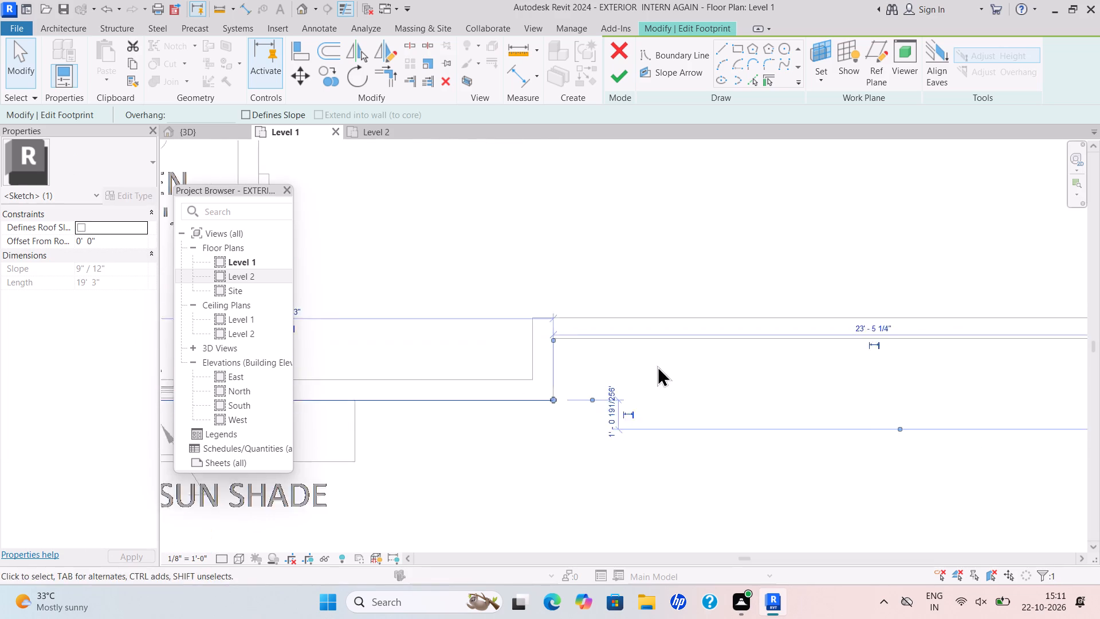
{"action": "scroll", "coordinate": [657, 366], "scroll_direction": "down", "scroll_amount": 3}
{"action": "middle_click_drag", "start_coordinate": [673, 375], "coordinate": [848, 367]}
{"action": "left_click_drag", "start_coordinate": [768, 377], "coordinate": [633, 375]}
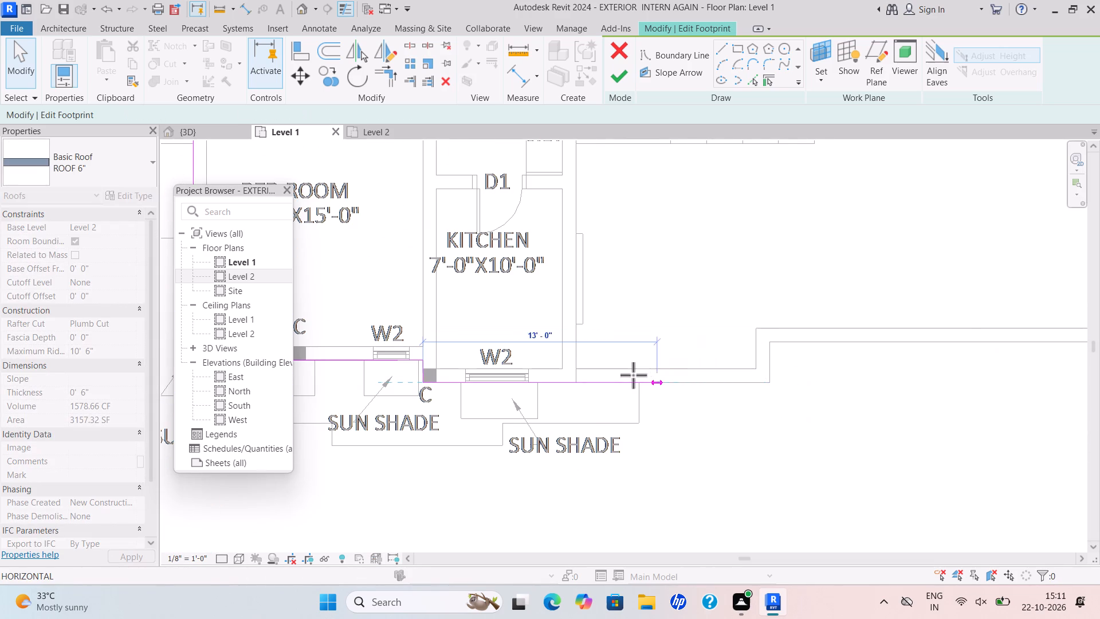
{"action": "left_click_drag", "start_coordinate": [633, 375], "coordinate": [576, 383]}
Draw a boundary line along the north wall from the 15'-0"X13'-0" bedroom's northwest corner to the toilet's northeast corner.
{"action": "scroll", "coordinate": [669, 346], "scroll_direction": "down", "scroll_amount": 6}
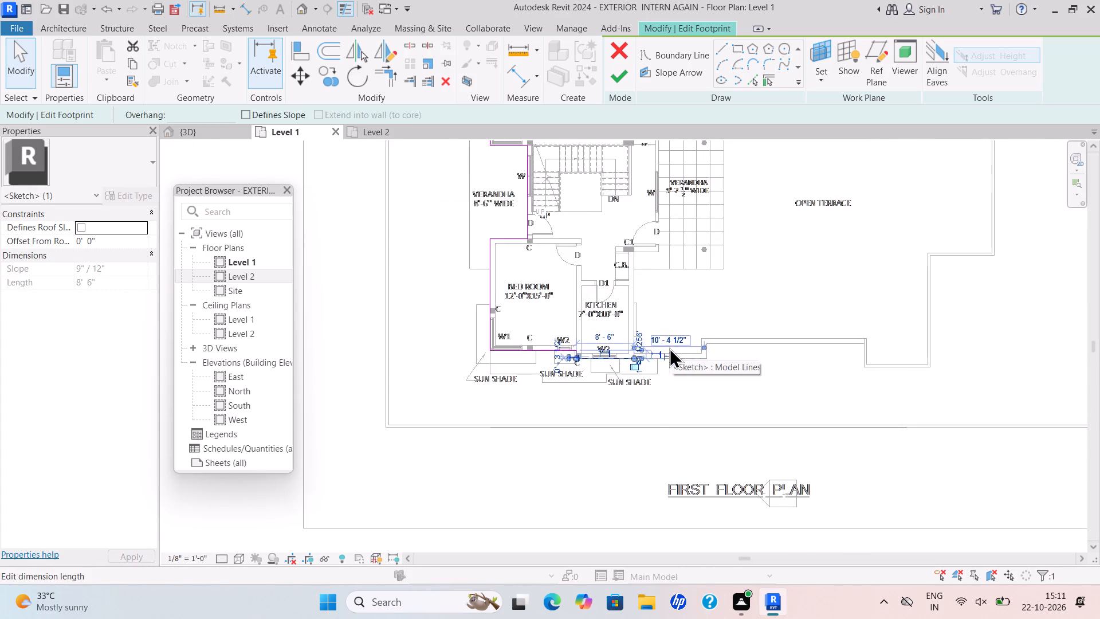
{"action": "scroll", "coordinate": [669, 347], "scroll_direction": "down", "scroll_amount": 3}
{"action": "middle_click_drag", "start_coordinate": [668, 352], "coordinate": [638, 395]}
{"action": "scroll", "coordinate": [627, 163], "scroll_direction": "up", "scroll_amount": 3}
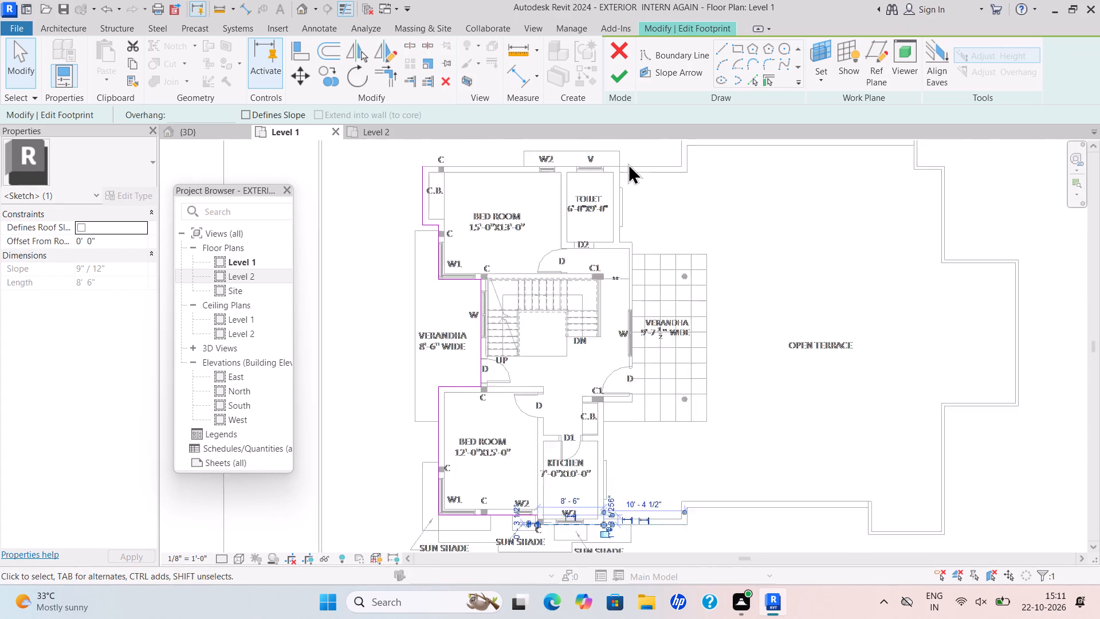
{"action": "scroll", "coordinate": [628, 163], "scroll_direction": "up", "scroll_amount": 6}
{"action": "scroll", "coordinate": [622, 159], "scroll_direction": "down", "scroll_amount": 4}
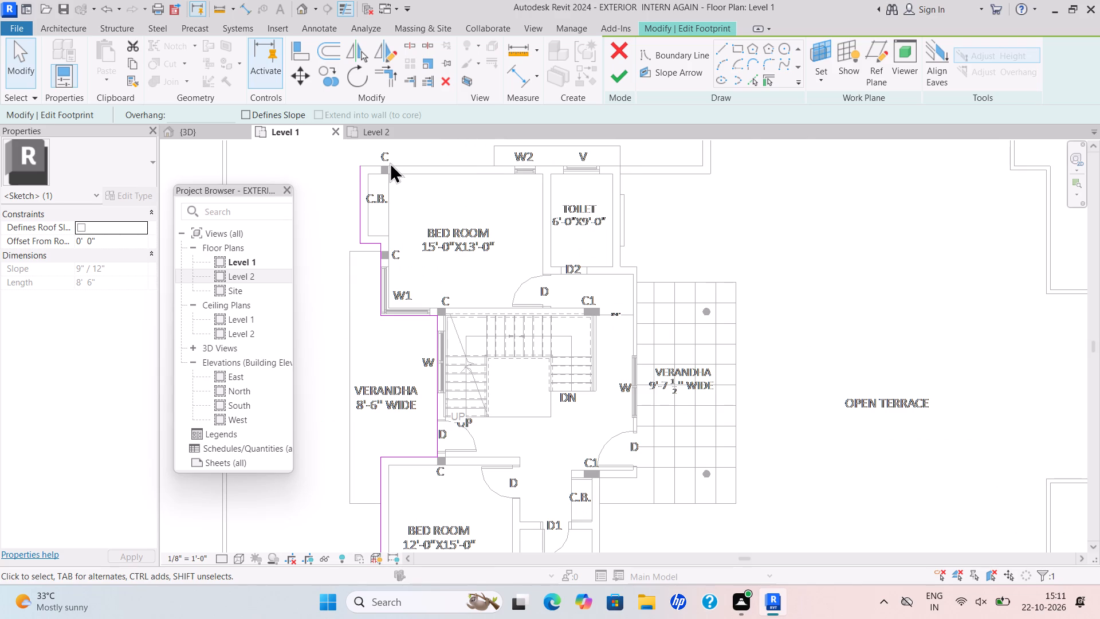
{"action": "scroll", "coordinate": [383, 163], "scroll_direction": "up", "scroll_amount": 4}
{"action": "scroll", "coordinate": [676, 149], "scroll_direction": "up", "scroll_amount": 3}
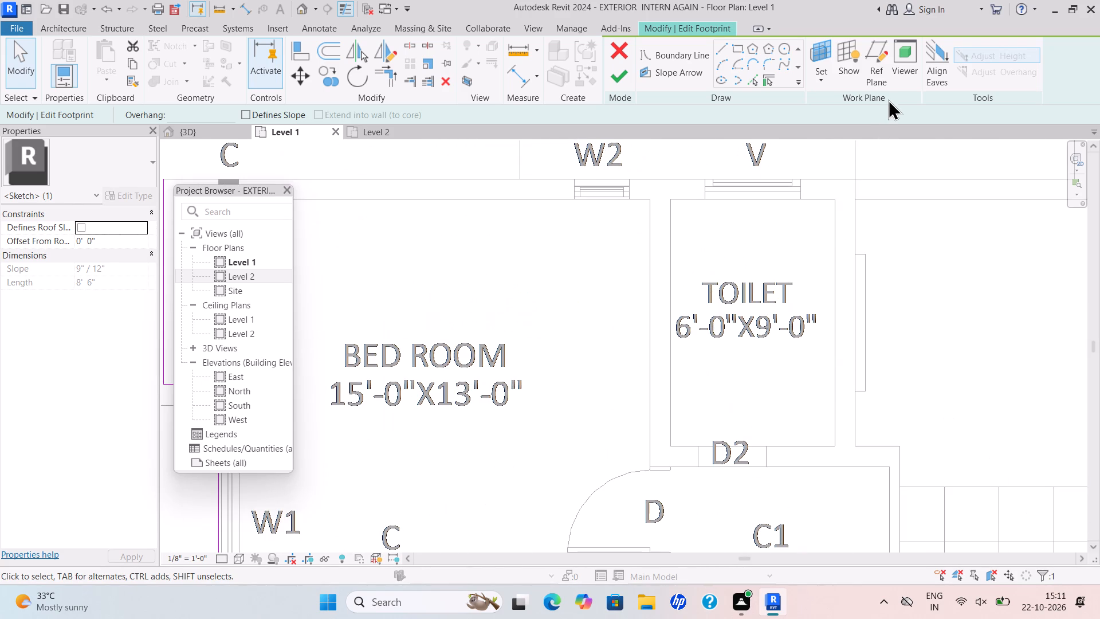
{"action": "scroll", "coordinate": [889, 99], "scroll_direction": "down", "scroll_amount": 1}
{"action": "left_click_drag", "start_coordinate": [716, 48], "coordinate": [717, 55]}
{"action": "left_click", "coordinate": [717, 55]}
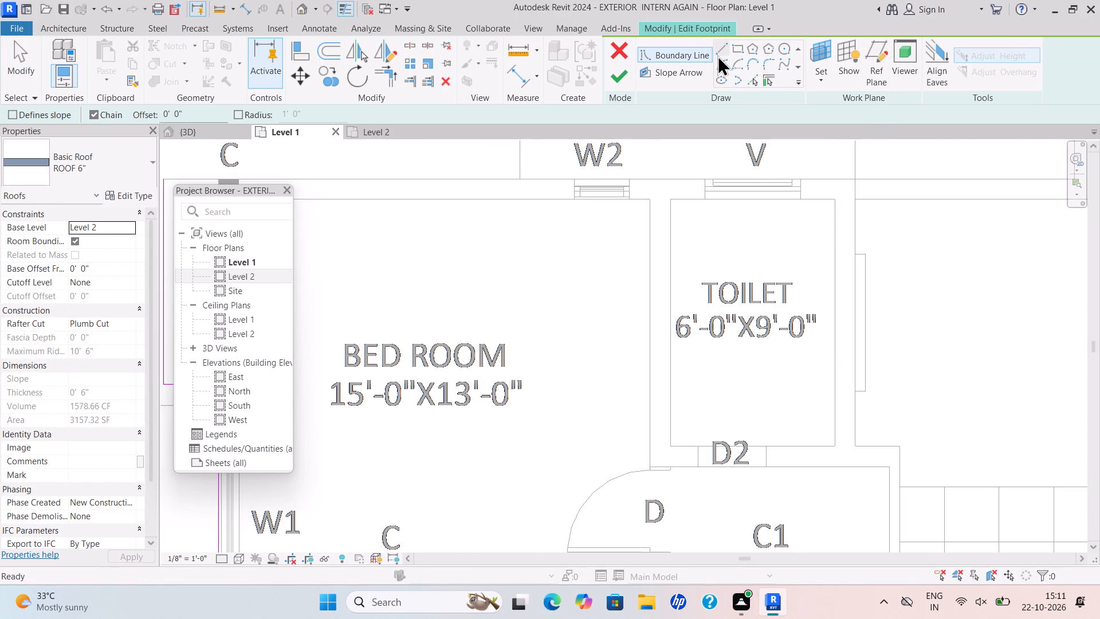
{"action": "scroll", "coordinate": [583, 182], "scroll_direction": "down", "scroll_amount": 5}
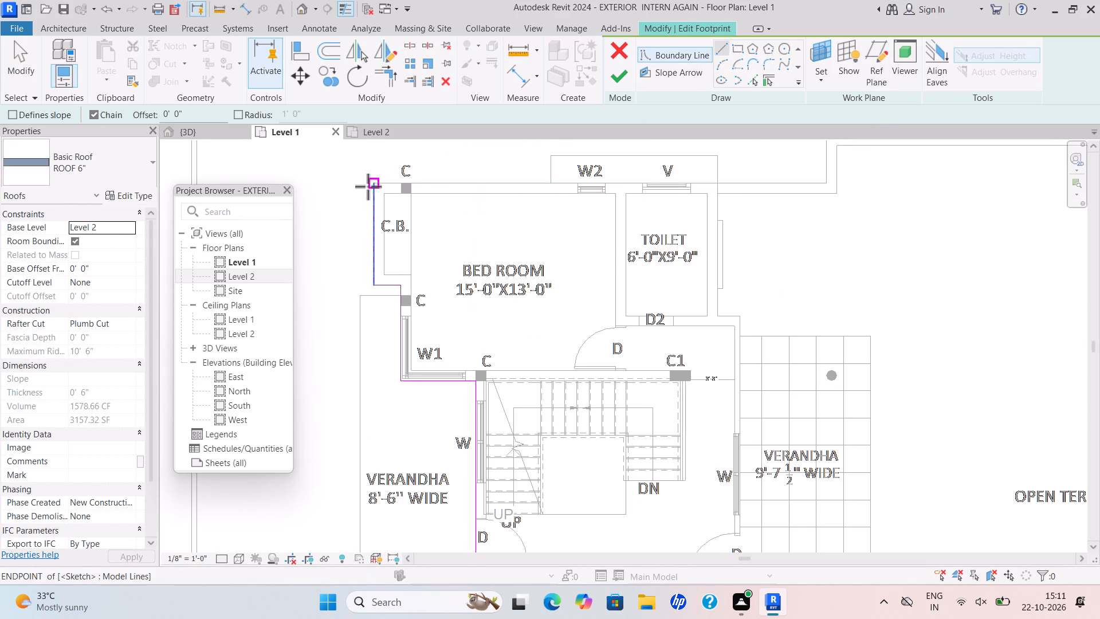
{"action": "scroll", "coordinate": [368, 186], "scroll_direction": "up", "scroll_amount": 4}
{"action": "left_click_drag", "start_coordinate": [383, 181], "coordinate": [400, 182]}
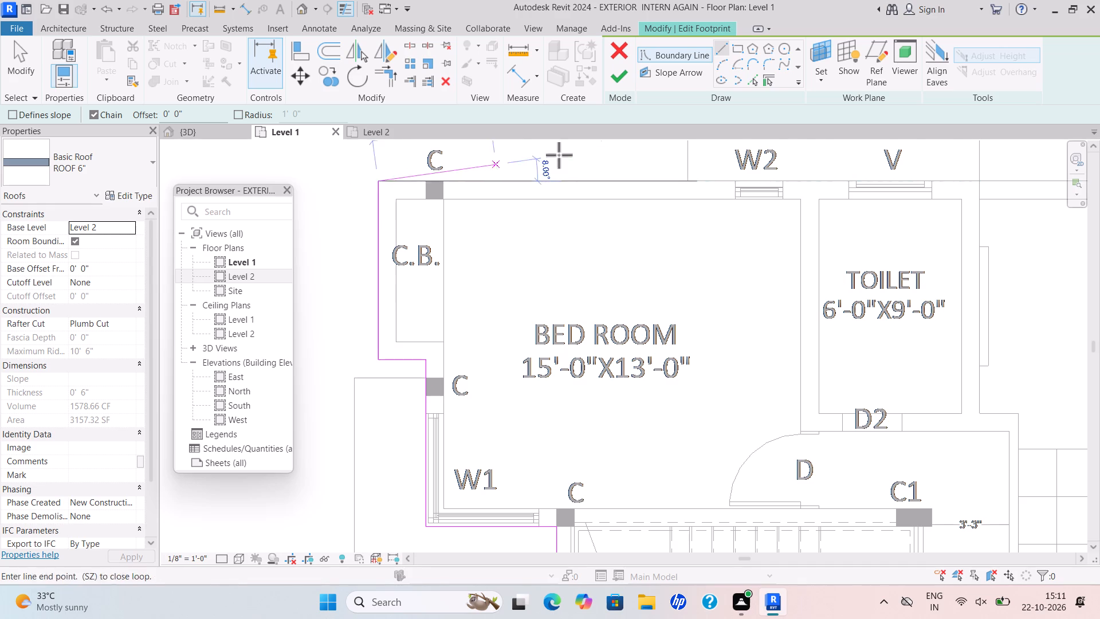
{"action": "left_click", "coordinate": [983, 178]}
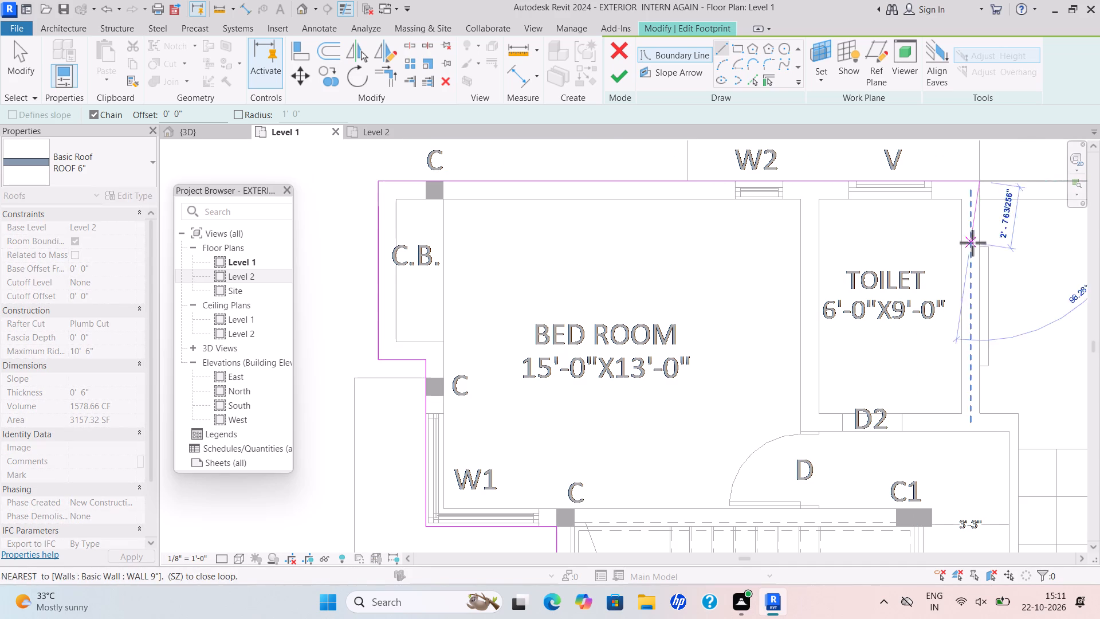
Draw boundary lines 9'-9" south along the toilet's east wall and 1'-7 1/2" east to the stair hall's outer wall face.
{"action": "scroll", "coordinate": [983, 412], "scroll_direction": "up", "scroll_amount": 5}
{"action": "left_click", "coordinate": [981, 415]}
{"action": "scroll", "coordinate": [1068, 417], "scroll_direction": "down", "scroll_amount": 1}
{"action": "middle_click_drag", "start_coordinate": [1069, 420], "coordinate": [1069, 420]}
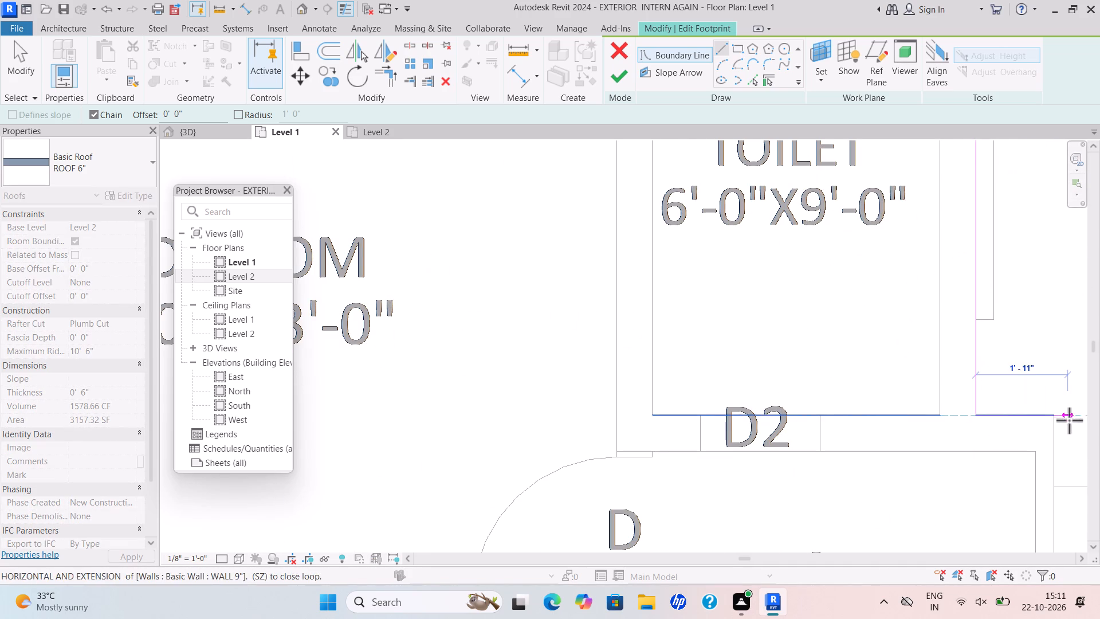
{"action": "scroll", "coordinate": [1069, 420], "scroll_direction": "down", "scroll_amount": 1}
{"action": "middle_click_drag", "start_coordinate": [1069, 420], "coordinate": [869, 343]}
{"action": "left_click_drag", "start_coordinate": [859, 336], "coordinate": [859, 343]}
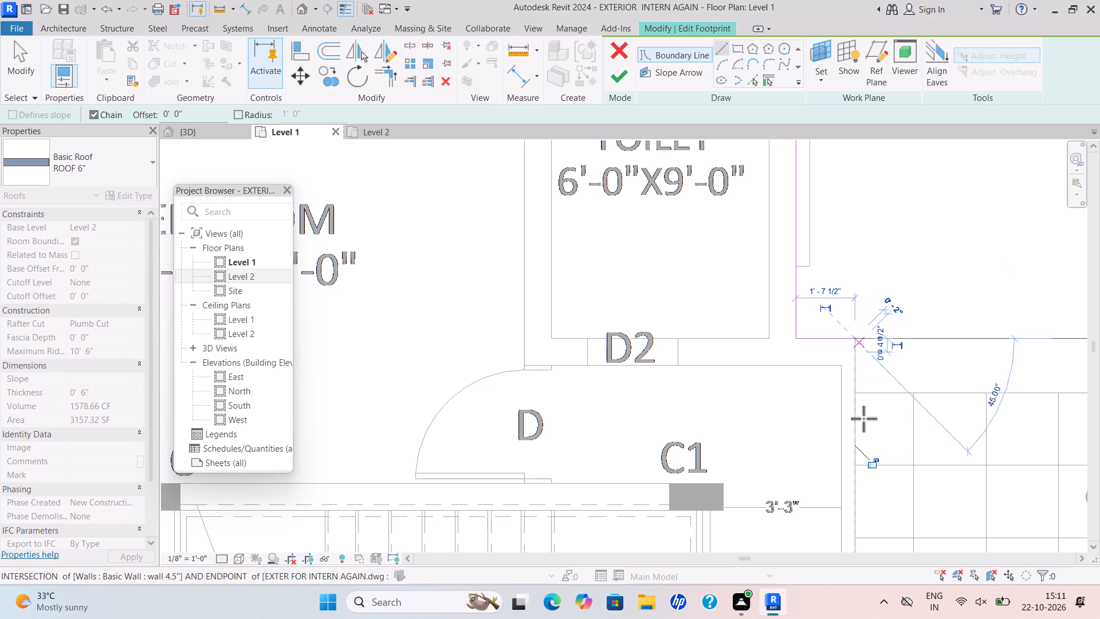
Continue the boundary south along the stair hall's verandah-side wall, then 3'-7 1/2" west to the corner of column C1 above the kitchen.
{"action": "scroll", "coordinate": [863, 430], "scroll_direction": "down", "scroll_amount": 6}
{"action": "middle_click_drag", "start_coordinate": [865, 402], "coordinate": [906, 236]}
{"action": "scroll", "coordinate": [913, 465], "scroll_direction": "down", "scroll_amount": 3}
{"action": "middle_click_drag", "start_coordinate": [913, 469], "coordinate": [934, 295]}
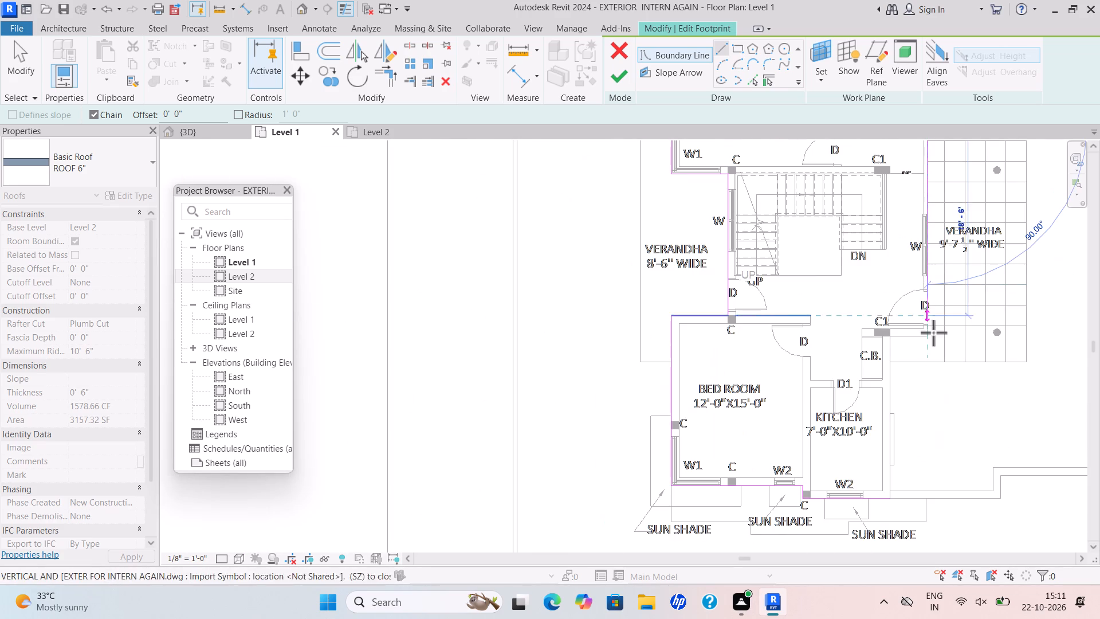
{"action": "scroll", "coordinate": [929, 346], "scroll_direction": "up", "scroll_amount": 12}
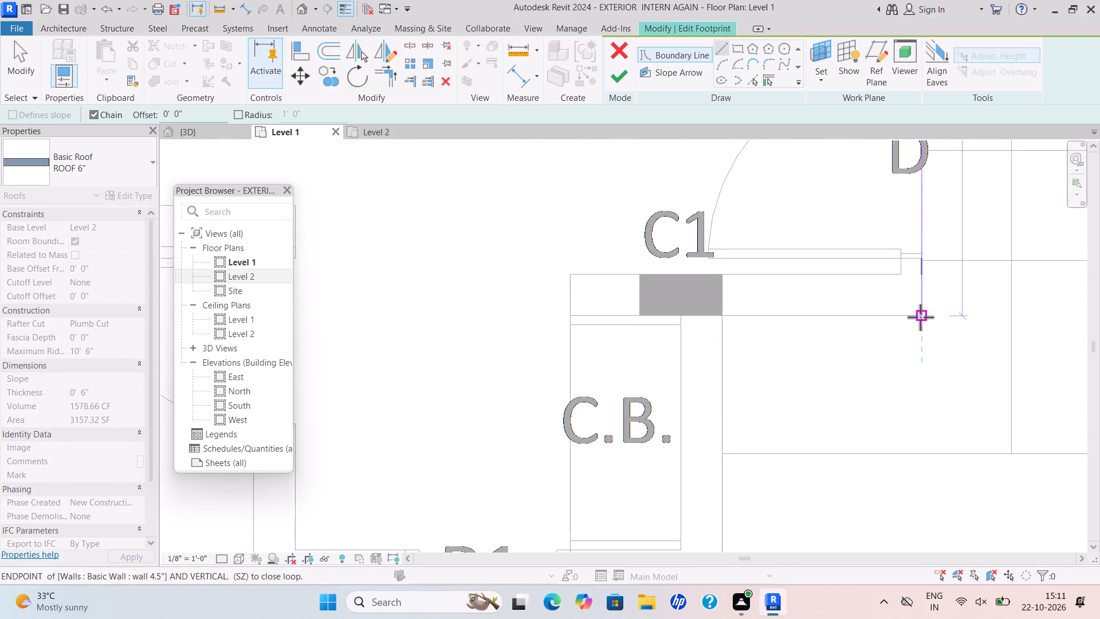
{"action": "scroll", "coordinate": [920, 316], "scroll_direction": "up", "scroll_amount": 5}
{"action": "left_click", "coordinate": [928, 318]}
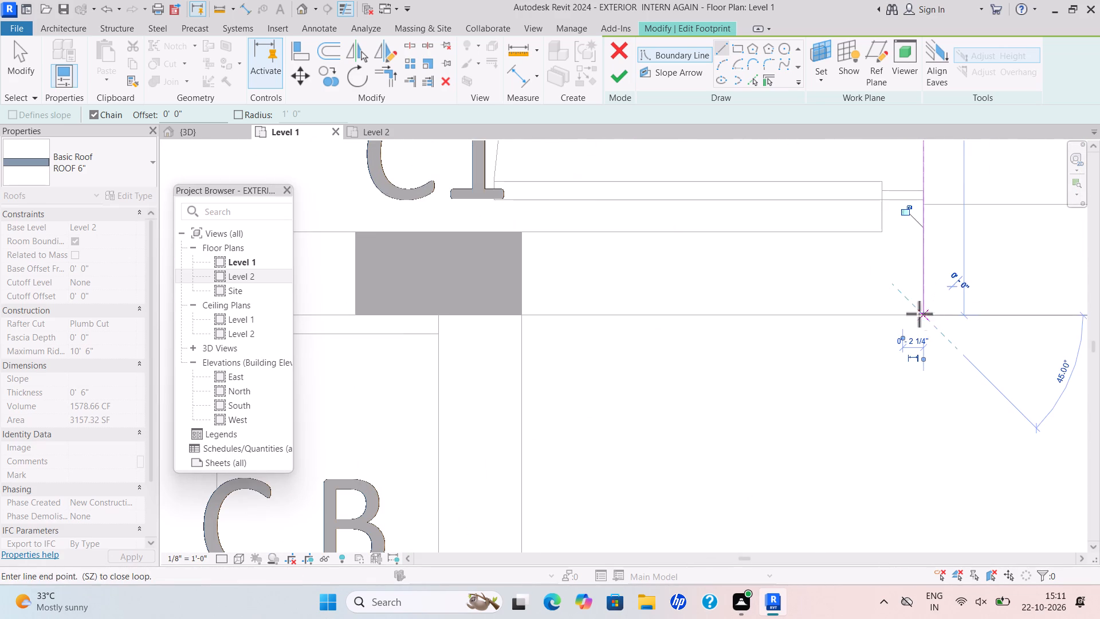
{"action": "left_click", "coordinate": [524, 315]}
Close the boundary along the kitchen's east wall down to its southeast corner and finish the roof footprint.
{"action": "scroll", "coordinate": [504, 449], "scroll_direction": "down", "scroll_amount": 4}
{"action": "middle_click_drag", "start_coordinate": [506, 452], "coordinate": [573, 320]}
{"action": "scroll", "coordinate": [576, 430], "scroll_direction": "down", "scroll_amount": 5}
{"action": "middle_click_drag", "start_coordinate": [573, 446], "coordinate": [679, 269]}
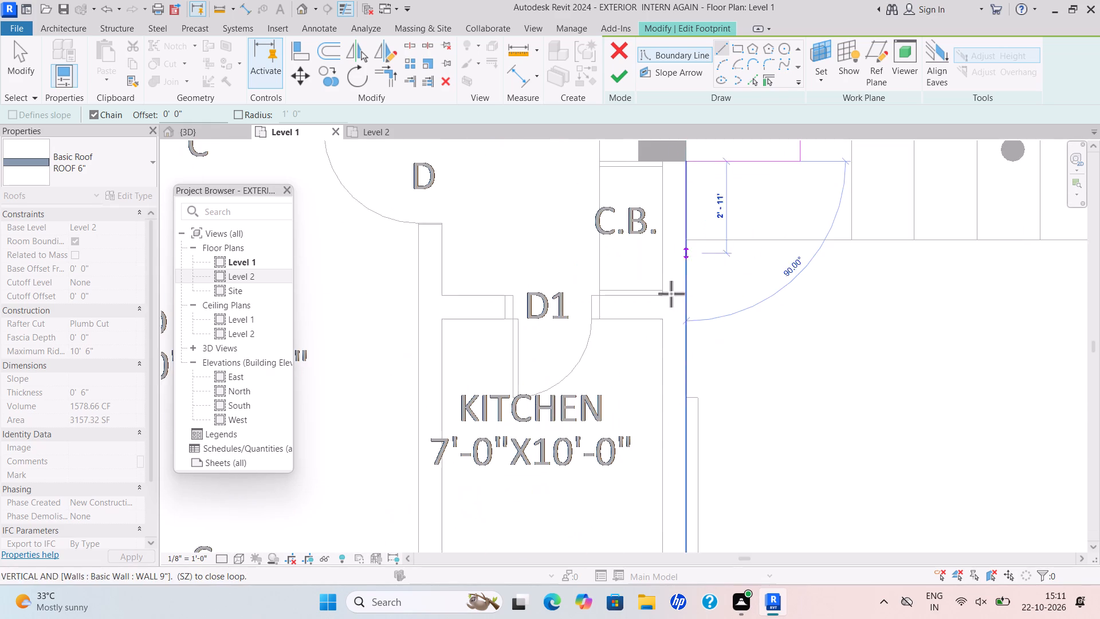
{"action": "scroll", "coordinate": [669, 320], "scroll_direction": "down", "scroll_amount": 7}
{"action": "middle_click_drag", "start_coordinate": [679, 397], "coordinate": [728, 260]}
{"action": "scroll", "coordinate": [733, 339], "scroll_direction": "up", "scroll_amount": 6}
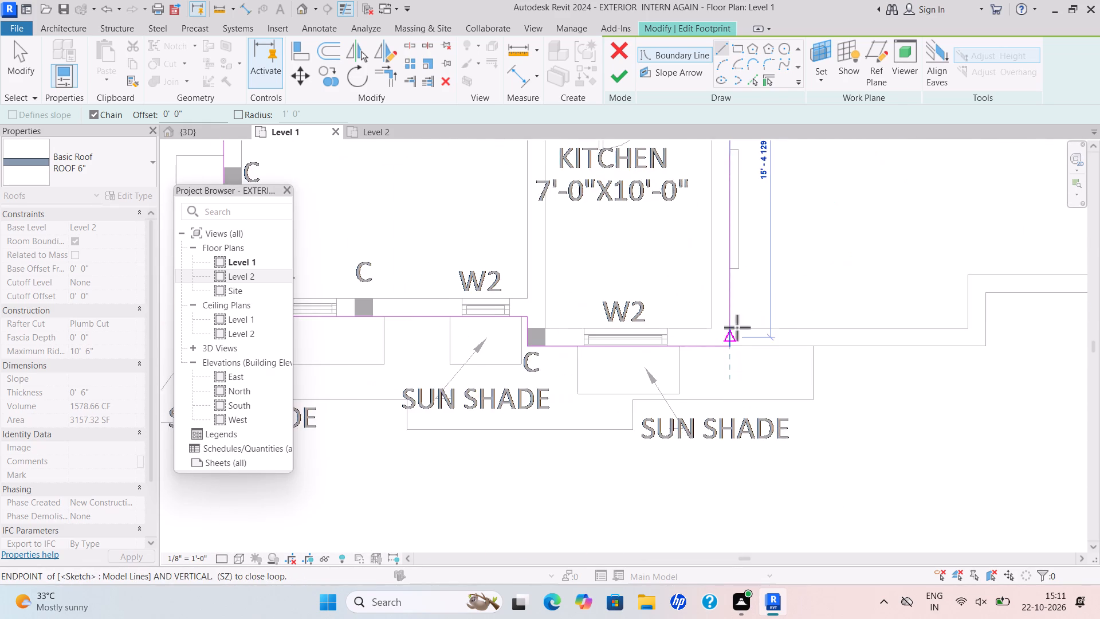
{"action": "scroll", "coordinate": [734, 348], "scroll_direction": "up", "scroll_amount": 6}
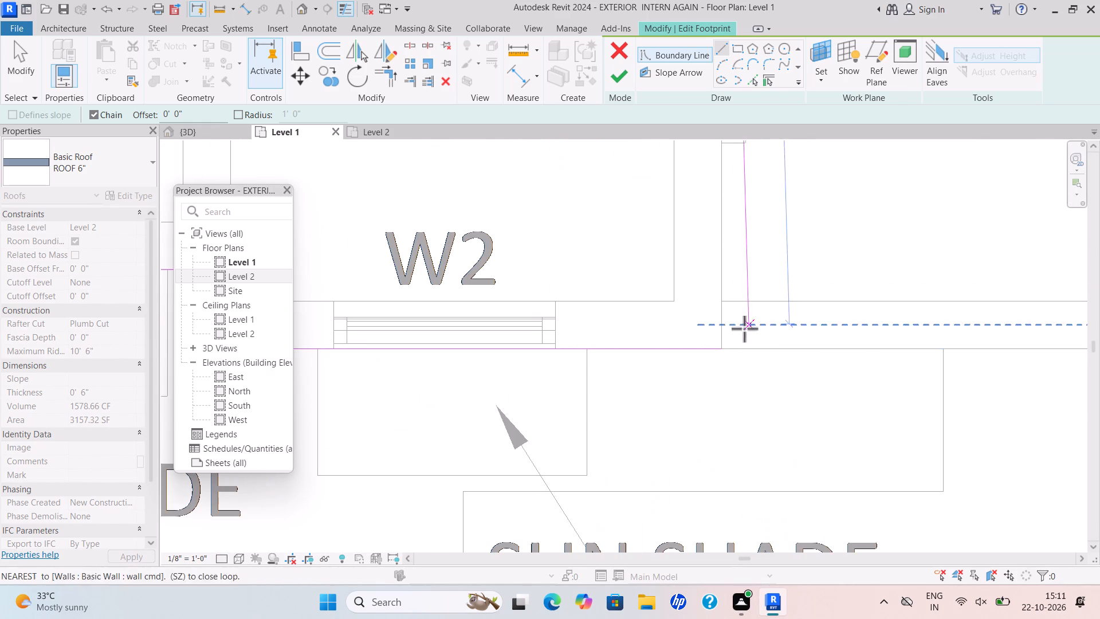
{"action": "left_click", "coordinate": [722, 347]}
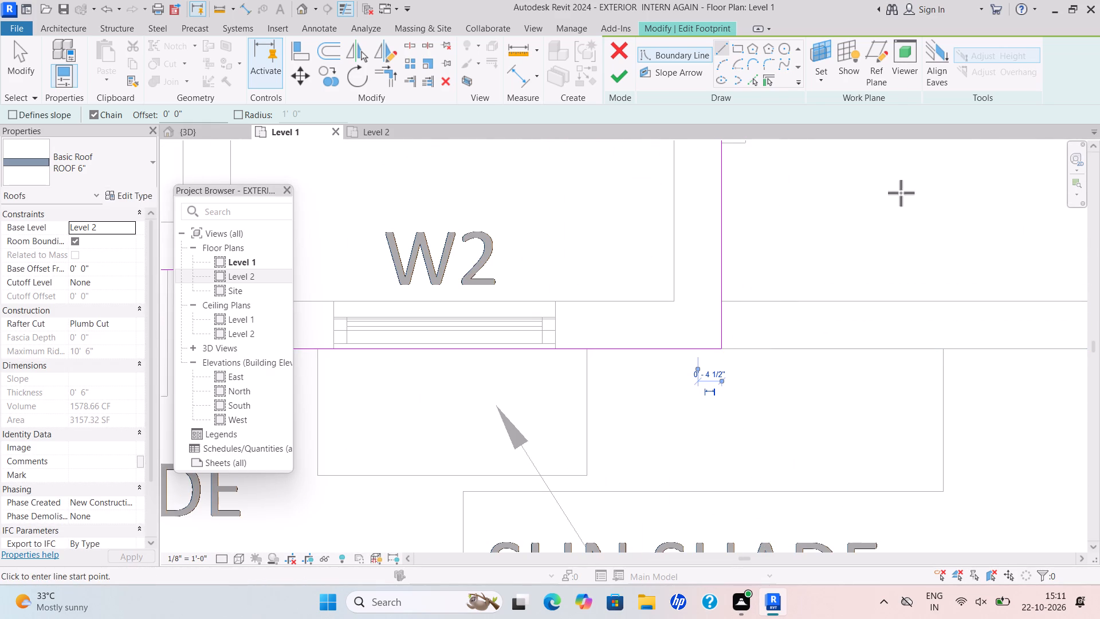
{"action": "left_click", "coordinate": [612, 77]}
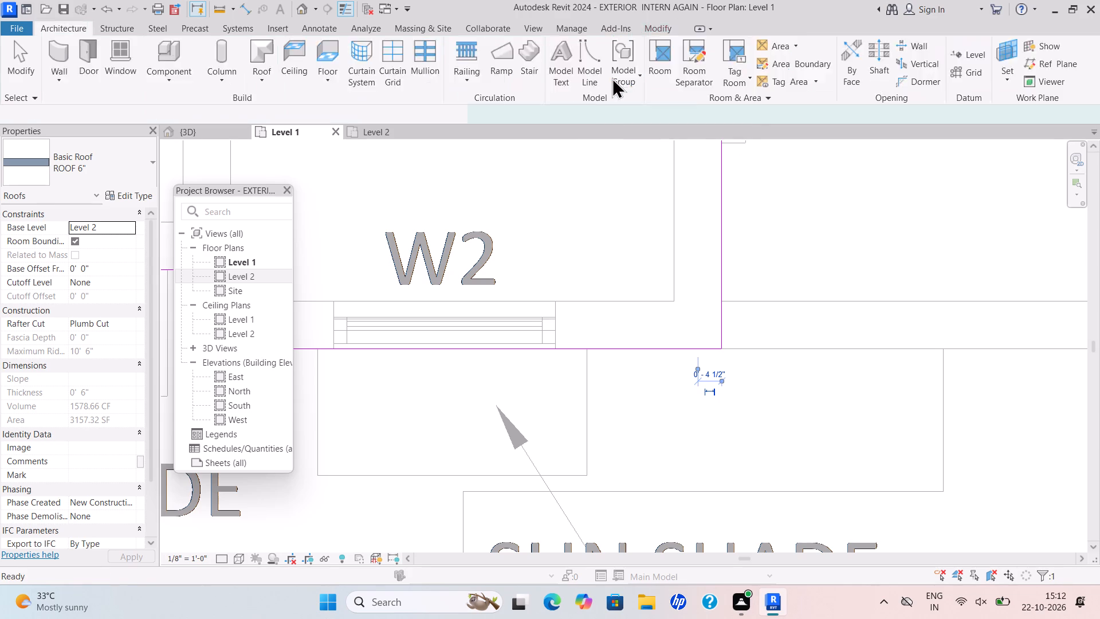
Examine the reshaped roof over the rooms and the open terrace in the 3D view.
{"action": "left_click", "coordinate": [217, 126]}
{"action": "scroll", "coordinate": [742, 288], "scroll_direction": "up", "scroll_amount": 5}
{"action": "key", "text": "Escape"}
{"action": "scroll", "coordinate": [731, 304], "scroll_direction": "up", "scroll_amount": 2}
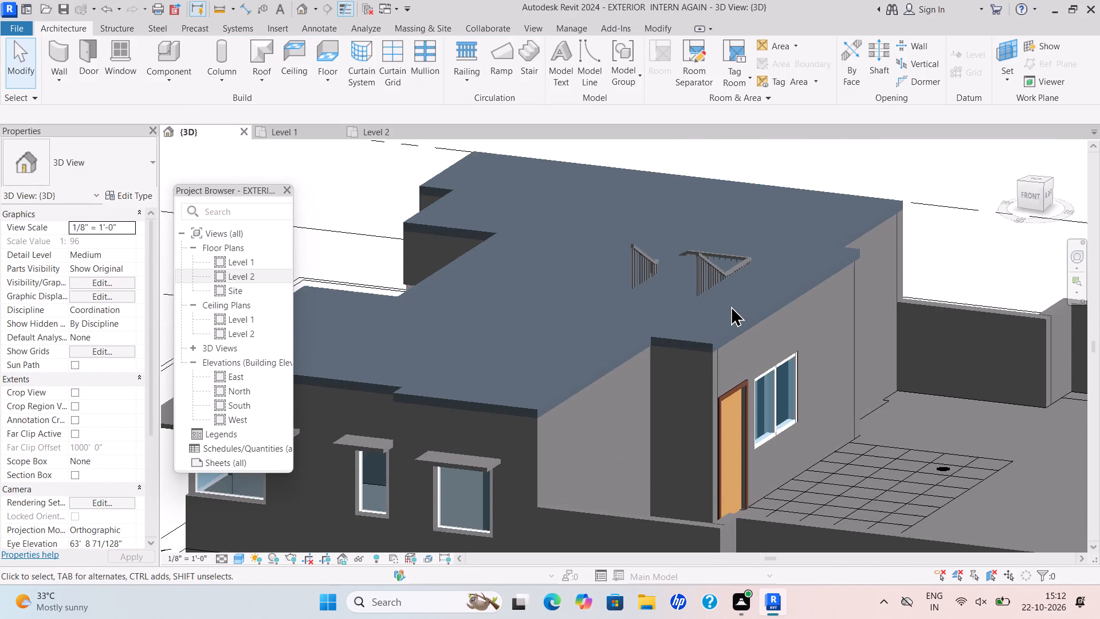
{"action": "scroll", "coordinate": [723, 317], "scroll_direction": "down", "scroll_amount": 2}
{"action": "scroll", "coordinate": [480, 340], "scroll_direction": "down", "scroll_amount": 1}
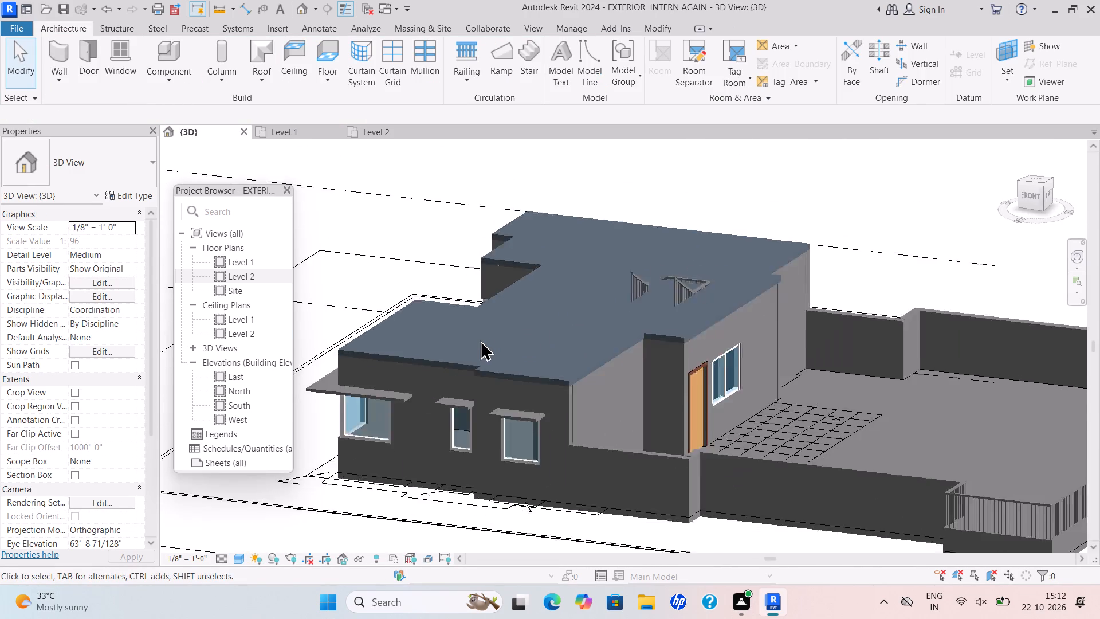
{"action": "scroll", "coordinate": [480, 340], "scroll_direction": "down", "scroll_amount": 2}
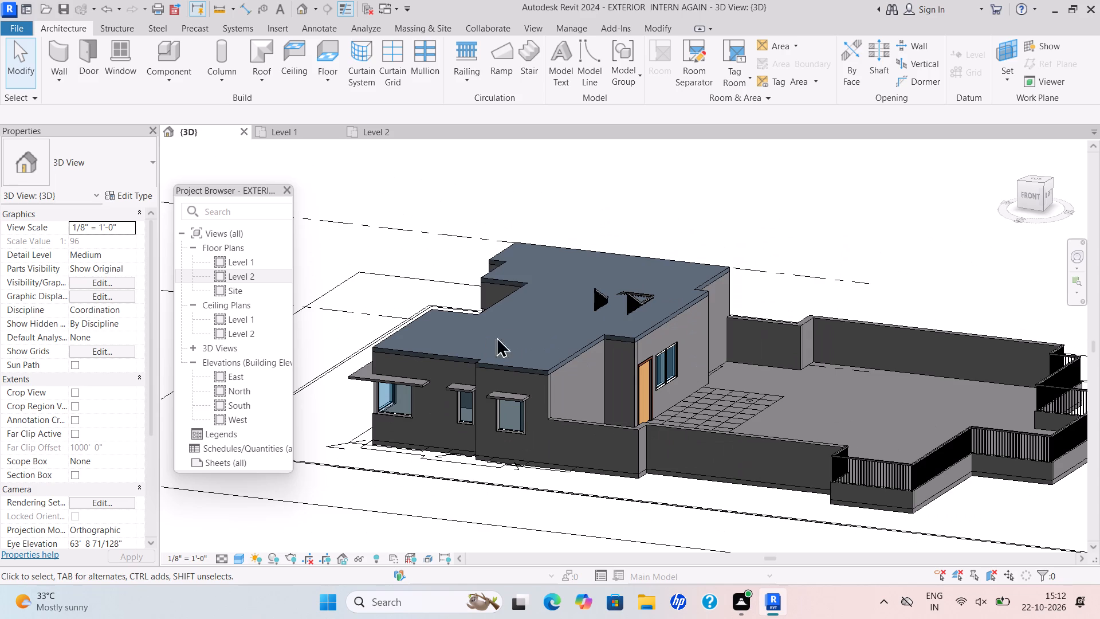
{"action": "scroll", "coordinate": [678, 328], "scroll_direction": "up", "scroll_amount": 2}
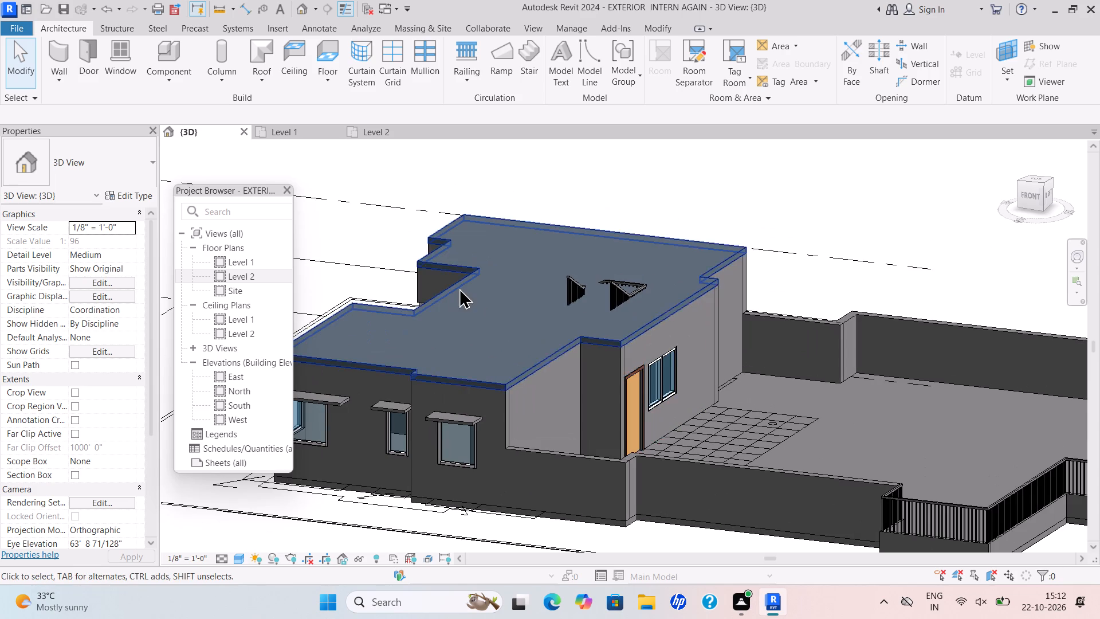
{"action": "scroll", "coordinate": [459, 288], "scroll_direction": "up", "scroll_amount": 2}
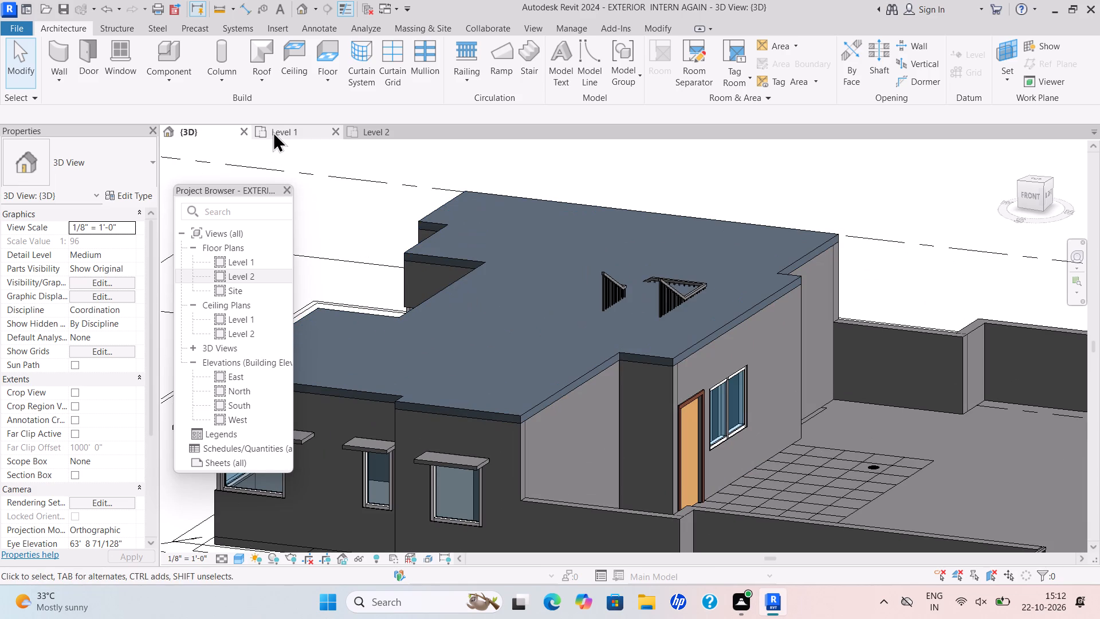
Start a ROOF 6" footprint roof for the MUMMTY PLAN from Level 1, moving it to Level 2 and using straight boundary lines.
{"action": "left_click", "coordinate": [268, 126]}
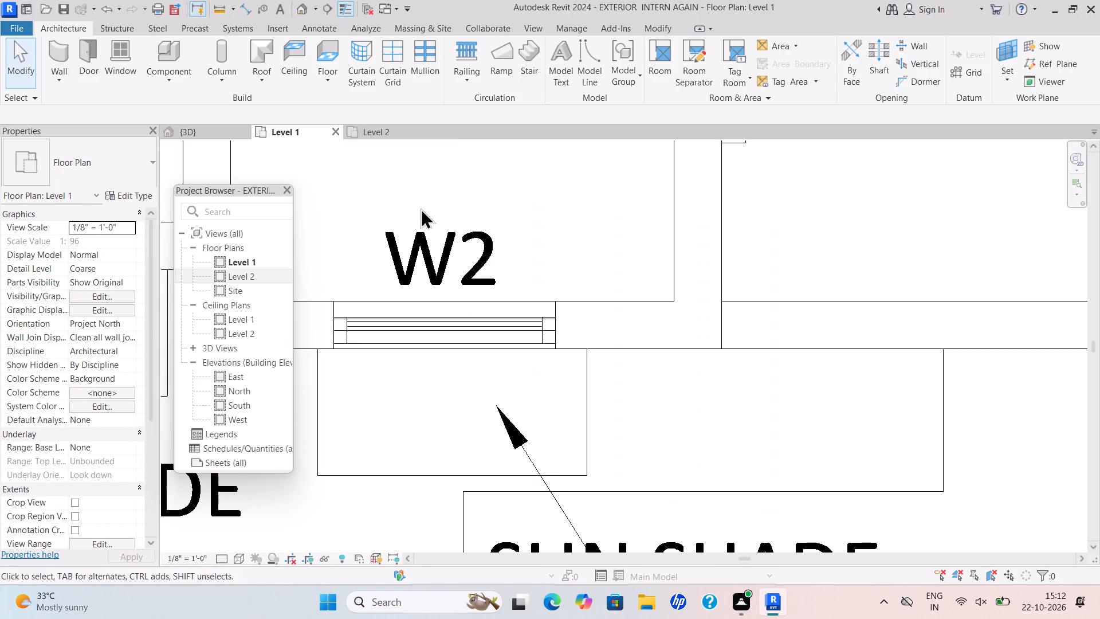
{"action": "scroll", "coordinate": [687, 322], "scroll_direction": "down", "scroll_amount": 12}
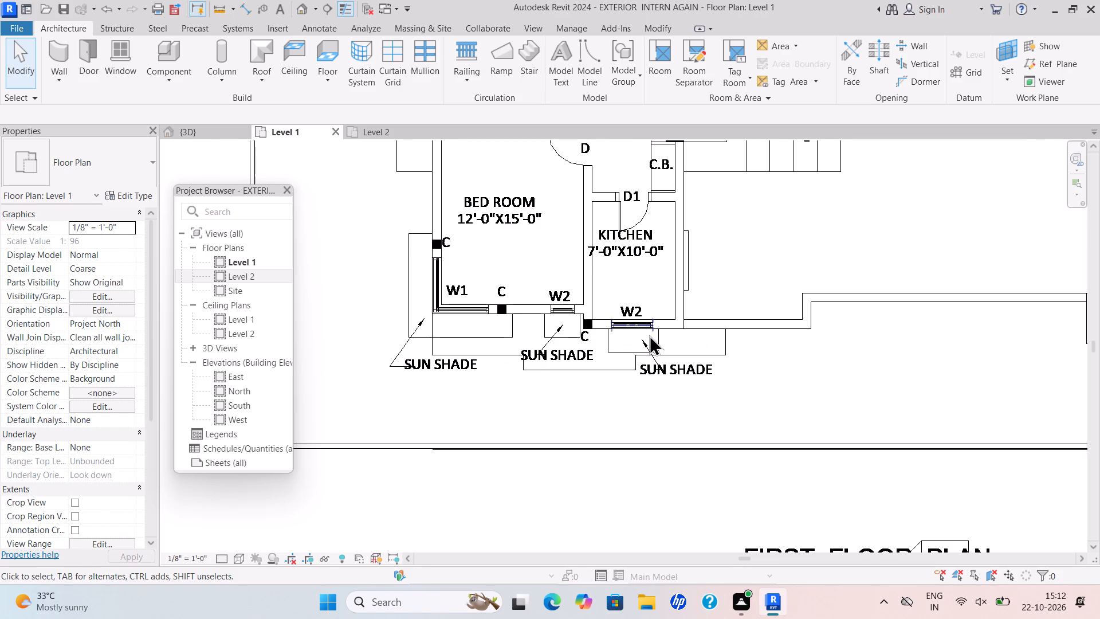
{"action": "scroll", "coordinate": [649, 335], "scroll_direction": "down", "scroll_amount": 2}
{"action": "scroll", "coordinate": [701, 234], "scroll_direction": "down", "scroll_amount": 5}
{"action": "middle_click_drag", "start_coordinate": [695, 252], "coordinate": [702, 272]}
{"action": "scroll", "coordinate": [651, 378], "scroll_direction": "down", "scroll_amount": 6}
{"action": "middle_click_drag", "start_coordinate": [647, 383], "coordinate": [666, 308]}
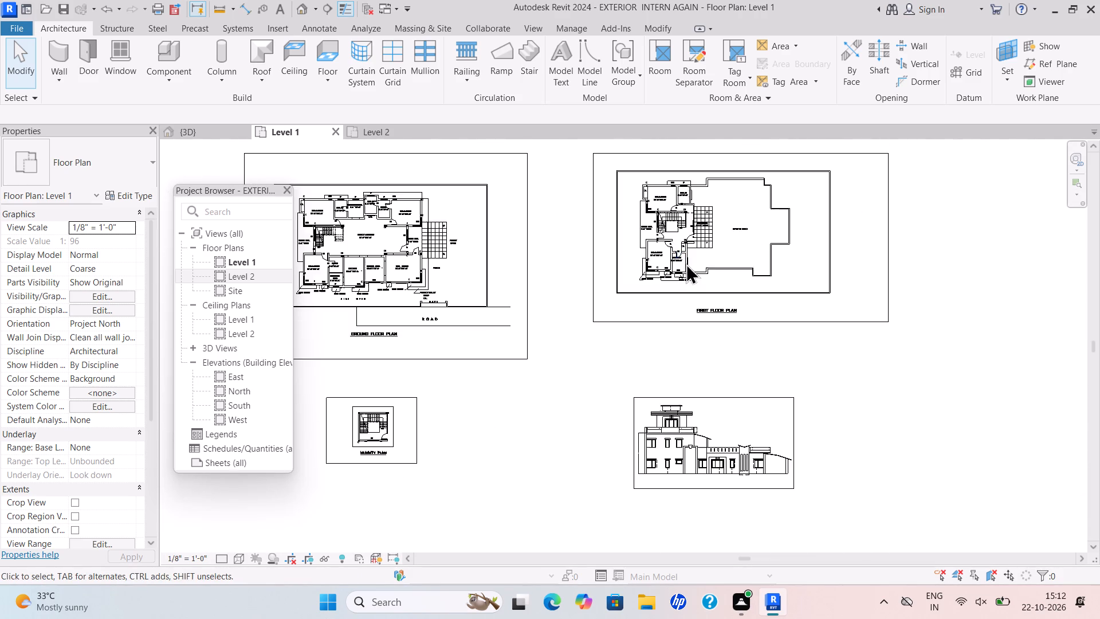
{"action": "middle_click_drag", "start_coordinate": [564, 444], "coordinate": [657, 354]}
{"action": "scroll", "coordinate": [564, 444], "scroll_direction": "down", "scroll_amount": 2}
{"action": "scroll", "coordinate": [536, 369], "scroll_direction": "up", "scroll_amount": 7}
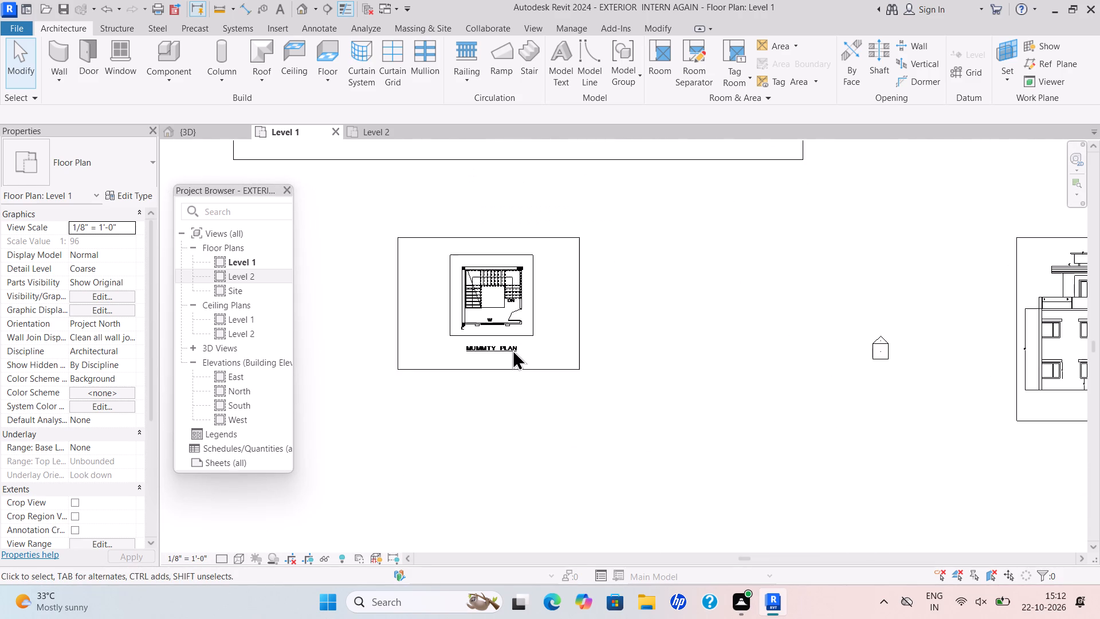
{"action": "scroll", "coordinate": [529, 222], "scroll_direction": "up", "scroll_amount": 2}
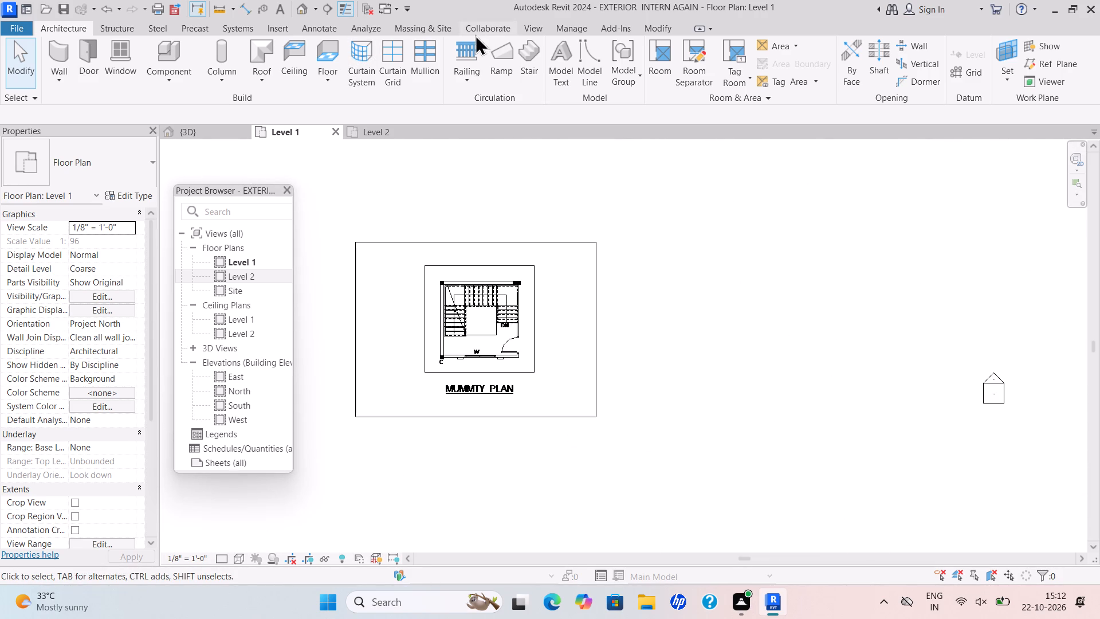
{"action": "left_click", "coordinate": [266, 84]}
{"action": "left_click", "coordinate": [278, 107]}
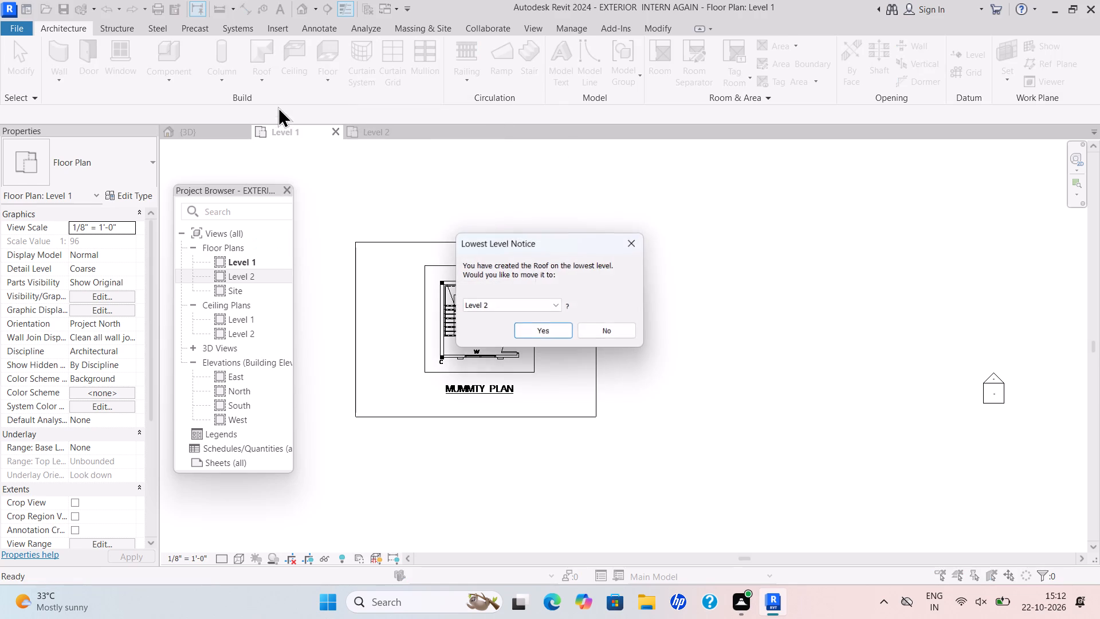
{"action": "left_click", "coordinate": [531, 330]}
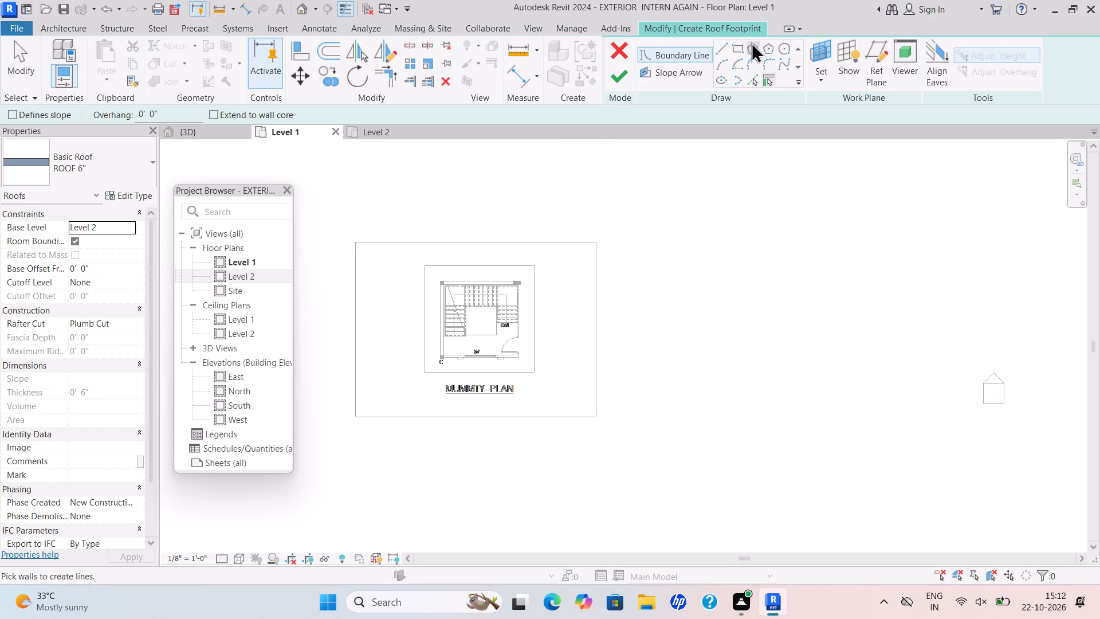
{"action": "left_click", "coordinate": [725, 42]}
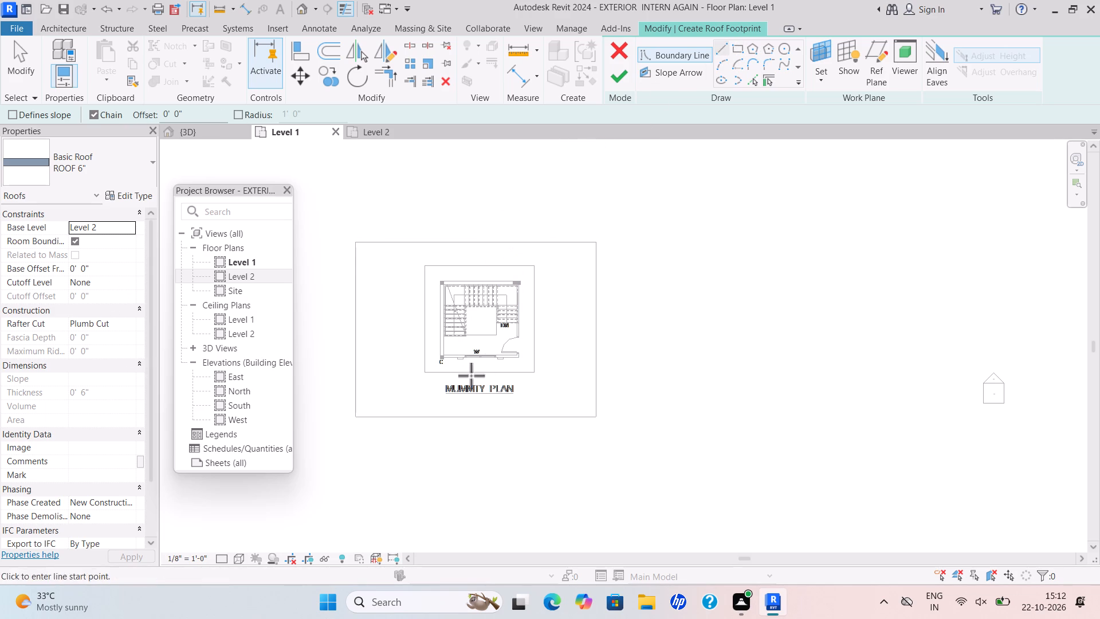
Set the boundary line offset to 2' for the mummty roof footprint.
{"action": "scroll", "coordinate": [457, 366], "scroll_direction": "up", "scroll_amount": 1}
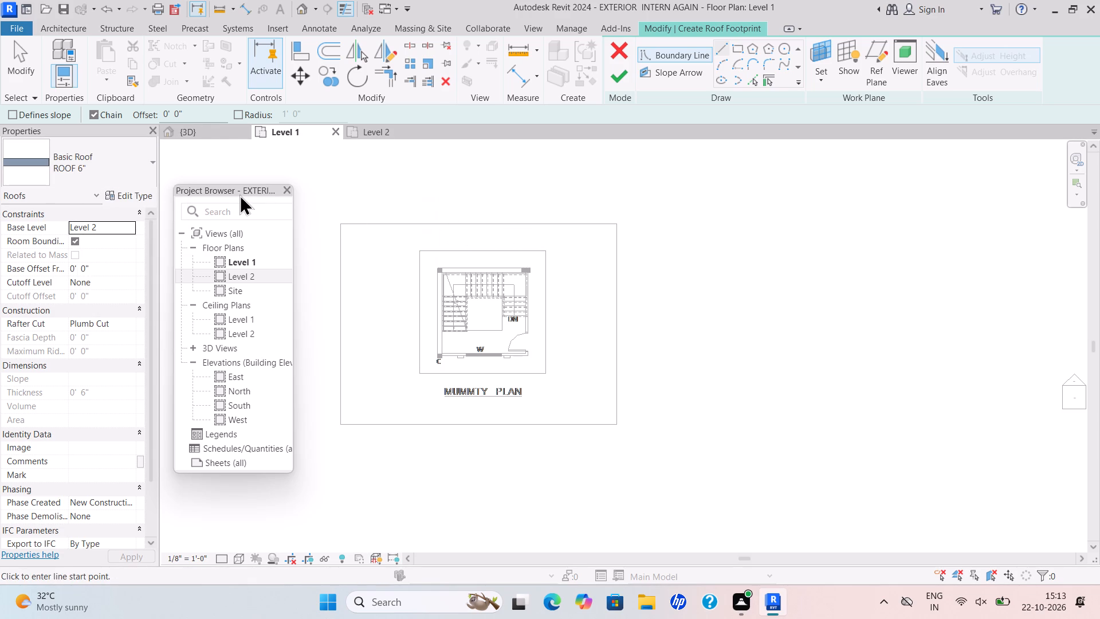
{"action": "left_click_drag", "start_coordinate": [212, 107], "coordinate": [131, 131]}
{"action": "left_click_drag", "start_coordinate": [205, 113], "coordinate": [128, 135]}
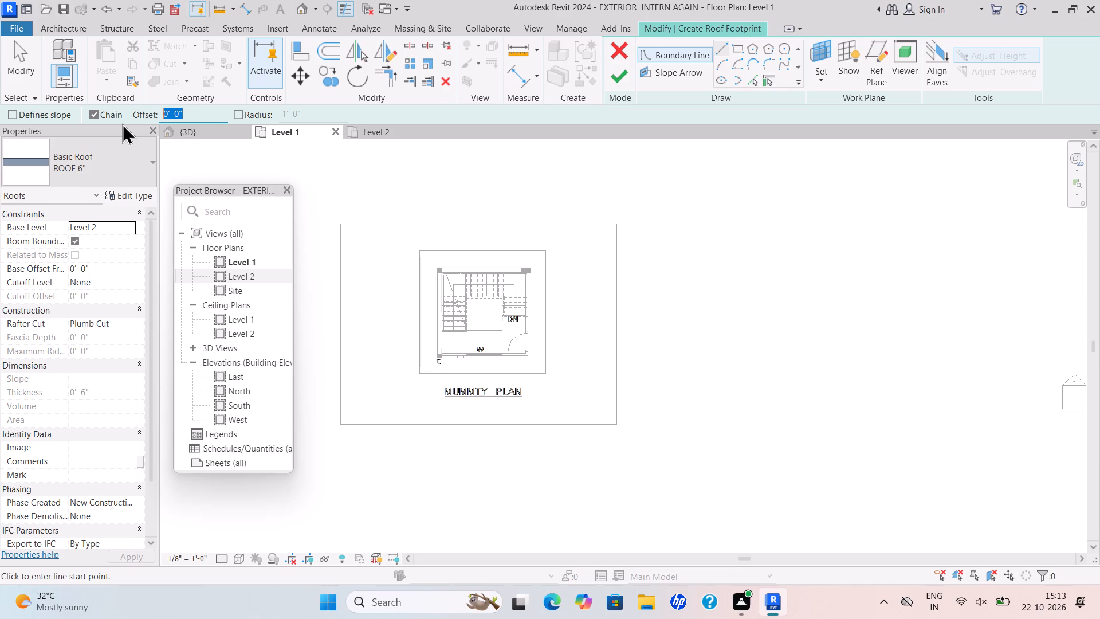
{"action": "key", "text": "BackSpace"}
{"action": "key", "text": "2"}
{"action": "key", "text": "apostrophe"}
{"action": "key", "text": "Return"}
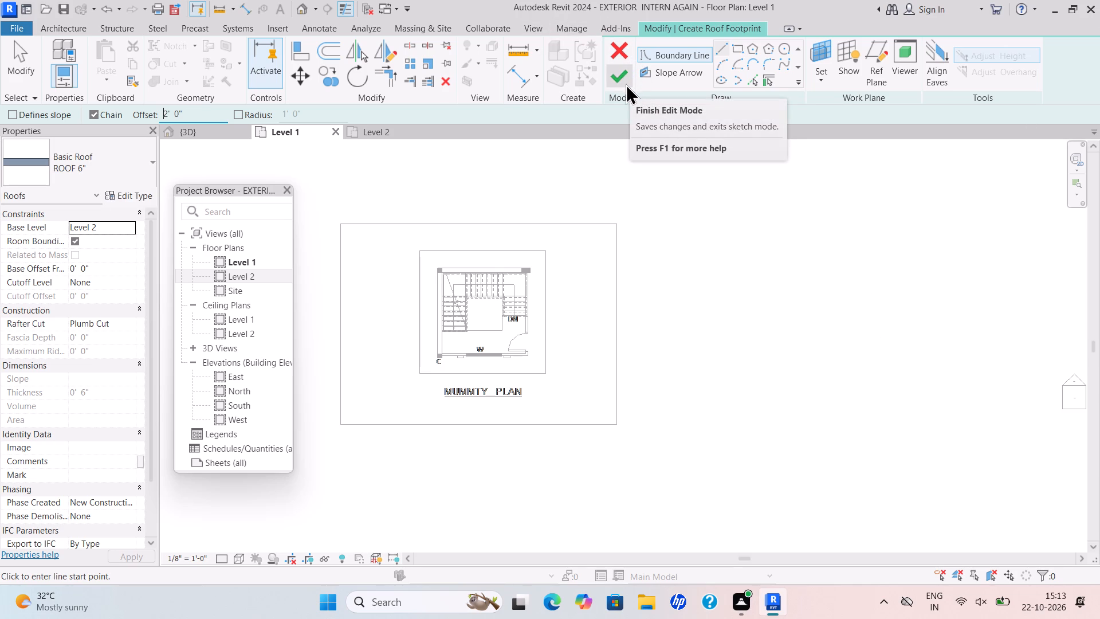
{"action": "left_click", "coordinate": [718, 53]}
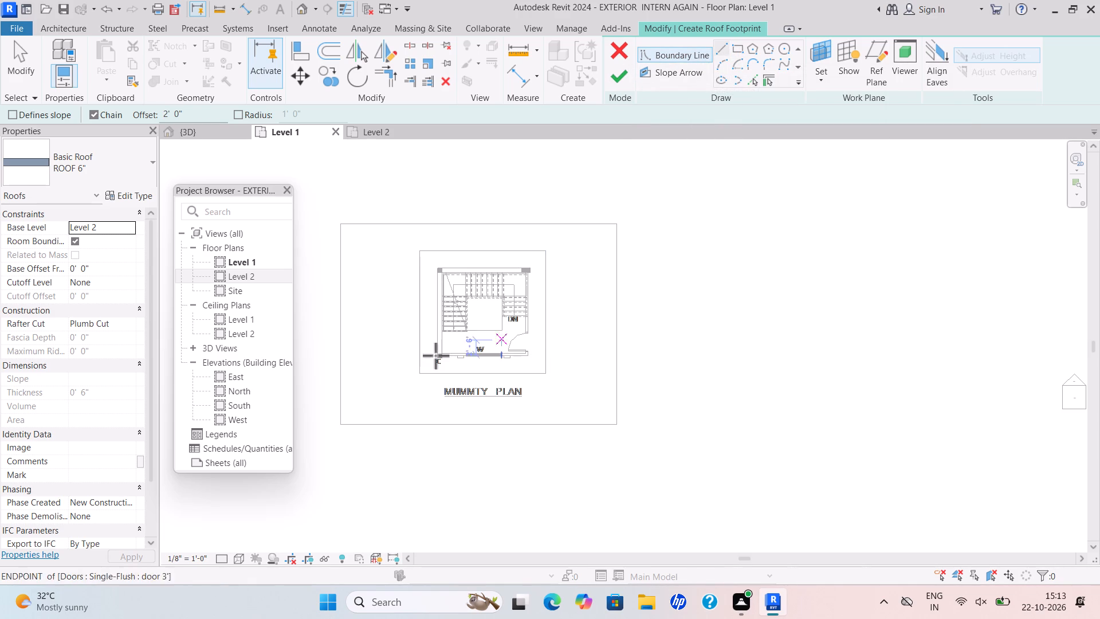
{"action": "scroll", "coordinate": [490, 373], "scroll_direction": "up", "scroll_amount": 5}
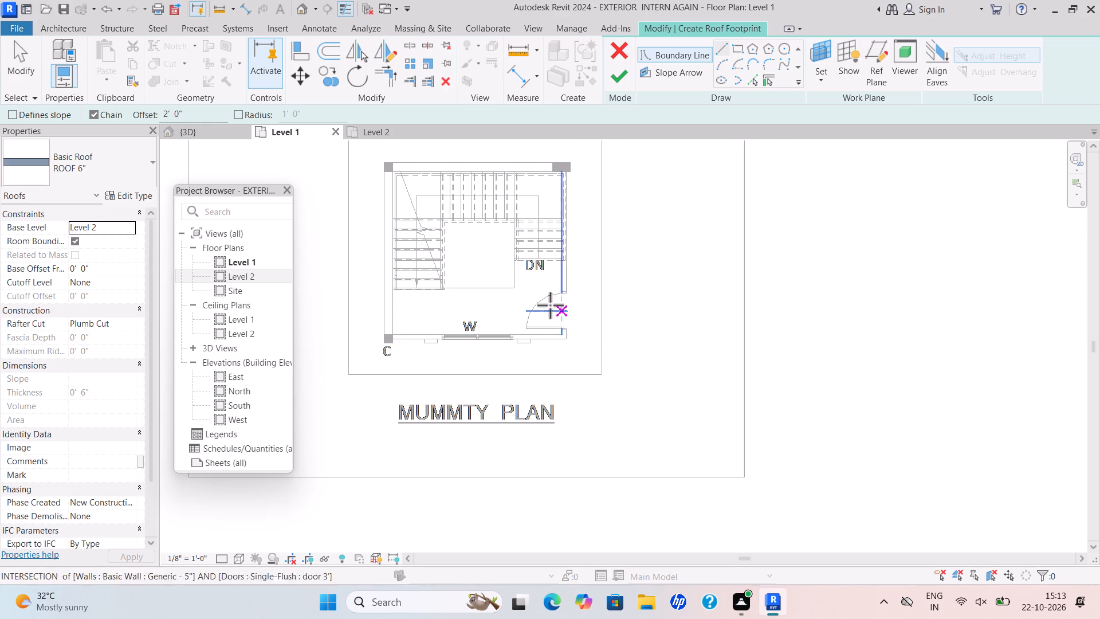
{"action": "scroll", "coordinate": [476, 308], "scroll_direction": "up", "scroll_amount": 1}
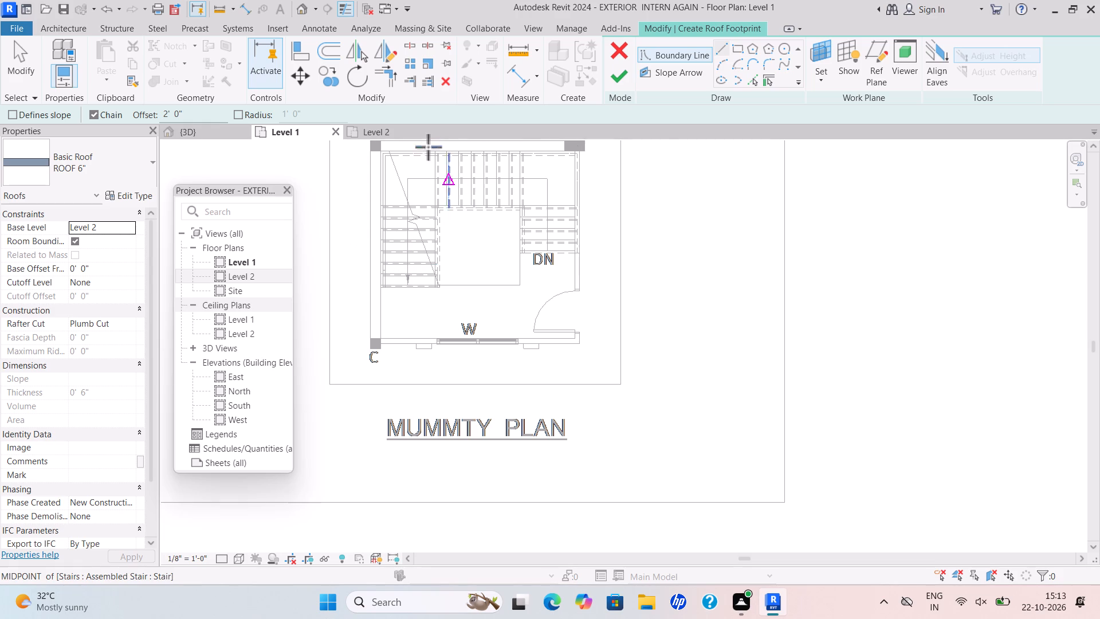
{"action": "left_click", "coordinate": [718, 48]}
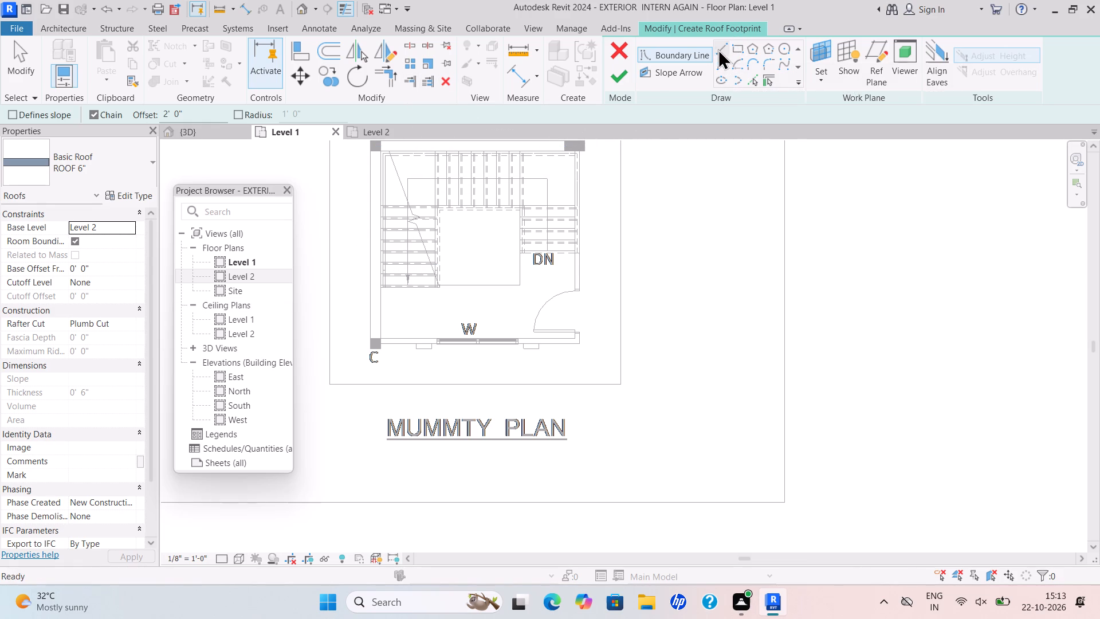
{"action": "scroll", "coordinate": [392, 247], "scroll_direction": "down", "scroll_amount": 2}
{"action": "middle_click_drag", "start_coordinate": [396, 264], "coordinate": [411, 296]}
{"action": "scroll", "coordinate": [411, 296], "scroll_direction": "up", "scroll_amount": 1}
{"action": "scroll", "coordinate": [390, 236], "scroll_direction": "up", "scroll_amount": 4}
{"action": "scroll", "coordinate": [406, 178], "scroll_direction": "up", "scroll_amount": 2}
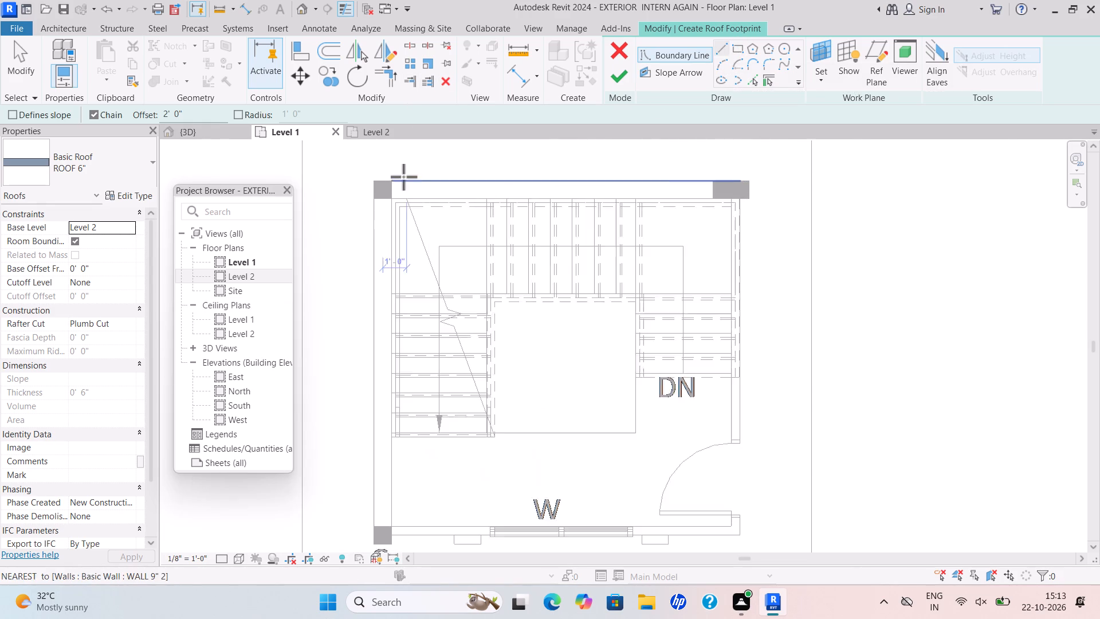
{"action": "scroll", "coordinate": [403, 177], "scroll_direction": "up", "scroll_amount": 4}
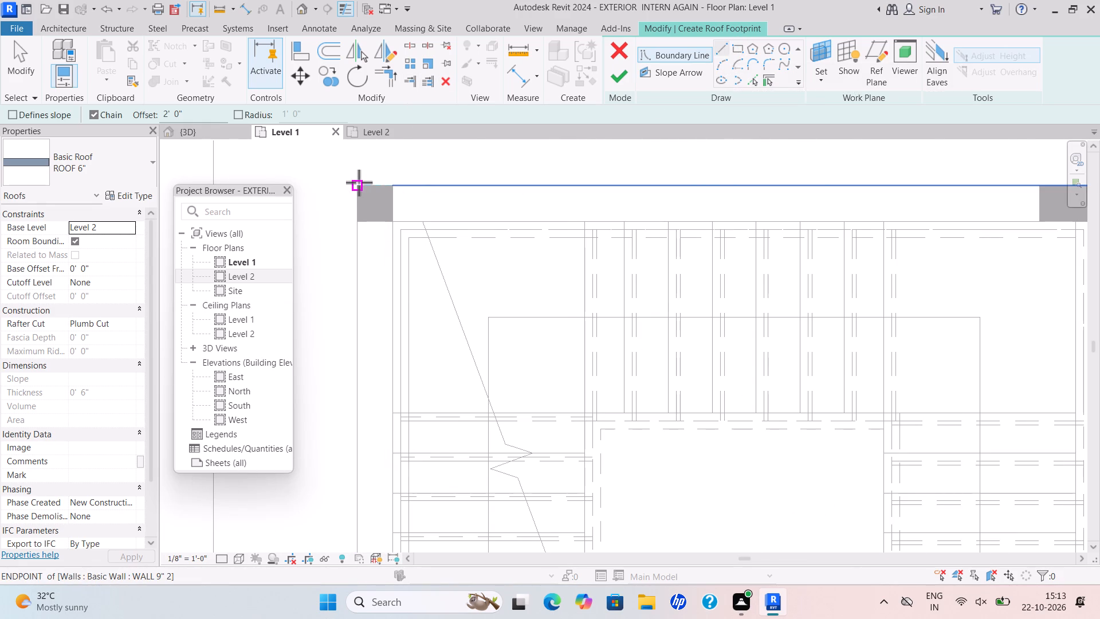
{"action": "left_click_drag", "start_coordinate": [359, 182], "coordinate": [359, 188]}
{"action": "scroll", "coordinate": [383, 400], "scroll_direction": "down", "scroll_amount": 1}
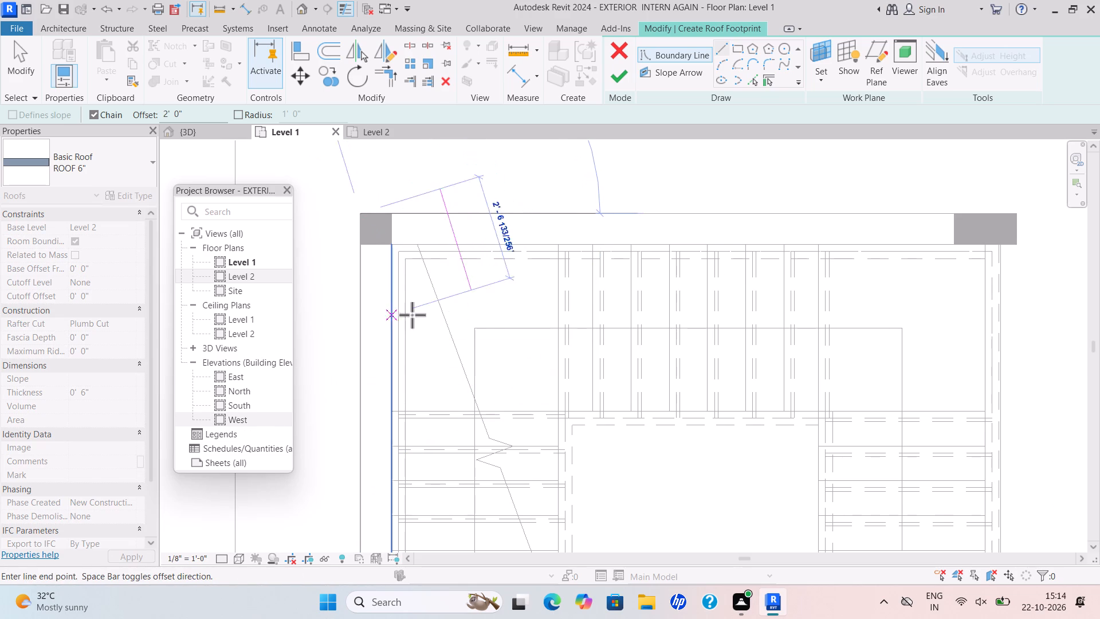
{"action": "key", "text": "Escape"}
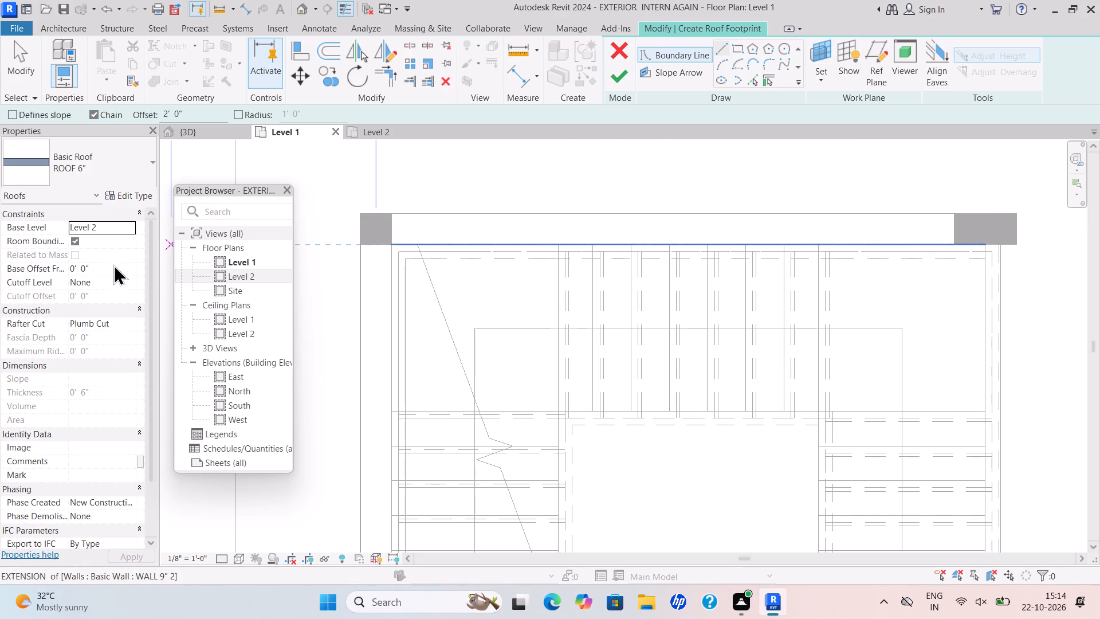
Set the mummty roof's base level to Level 1.
{"action": "left_click", "coordinate": [127, 224]}
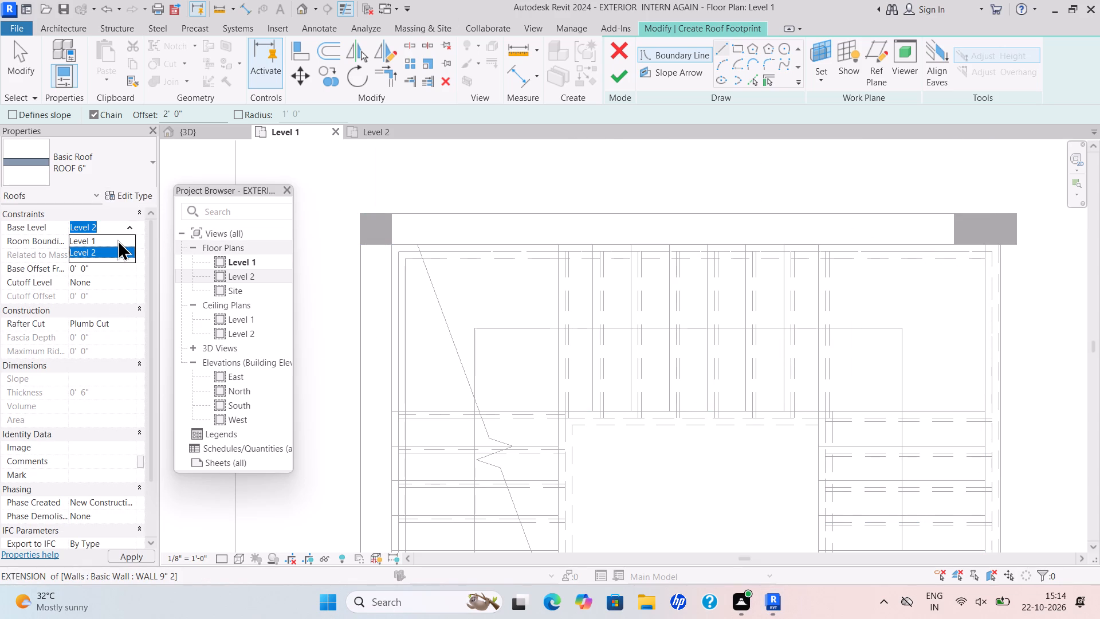
{"action": "left_click", "coordinate": [117, 240]}
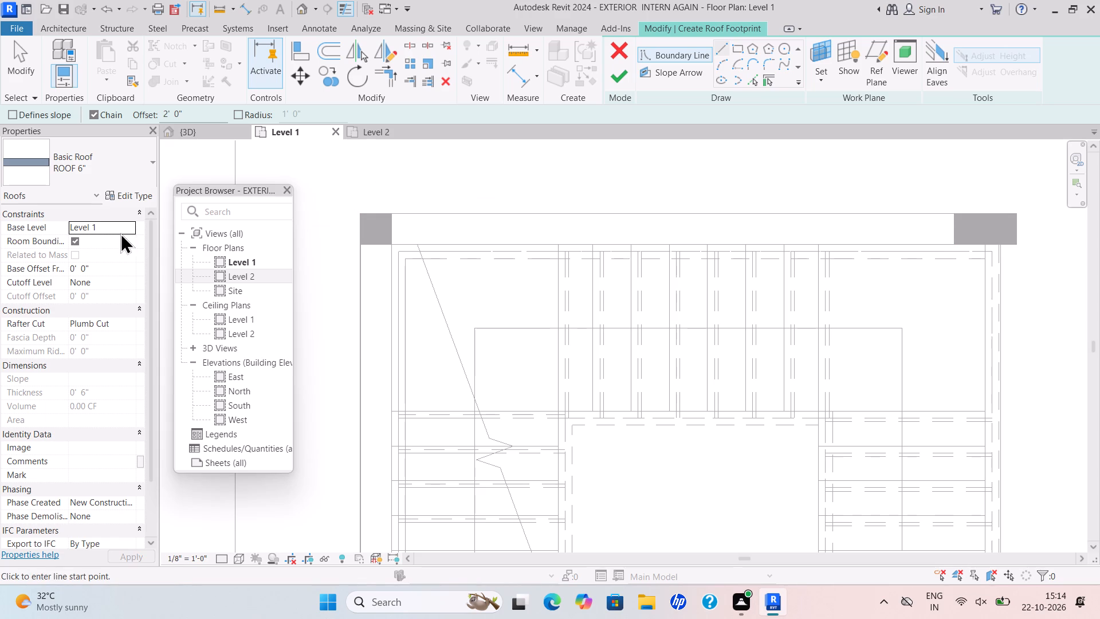
{"action": "scroll", "coordinate": [387, 257], "scroll_direction": "down", "scroll_amount": 6}
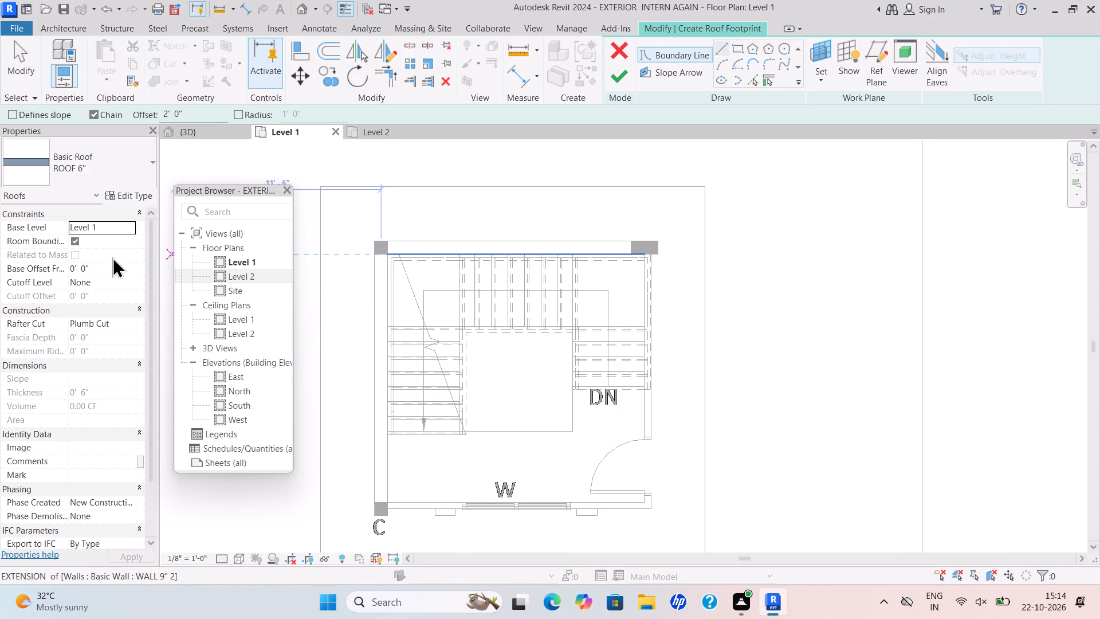
{"action": "left_click", "coordinate": [130, 227]}
{"action": "left_click", "coordinate": [113, 257]}
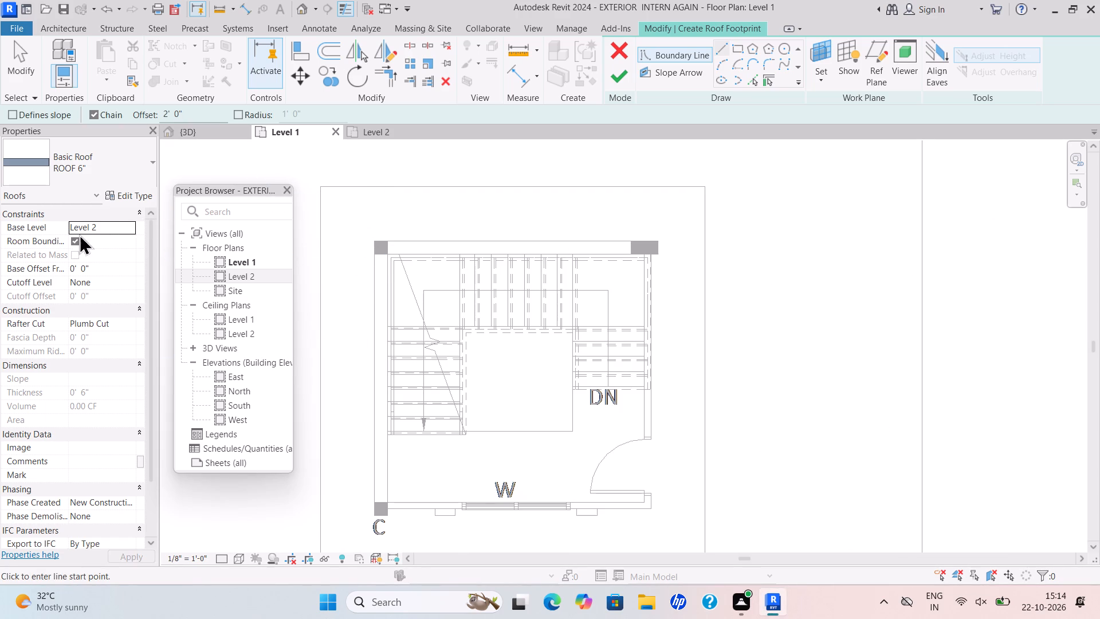
{"action": "left_click", "coordinate": [127, 228]}
{"action": "left_click", "coordinate": [120, 238]}
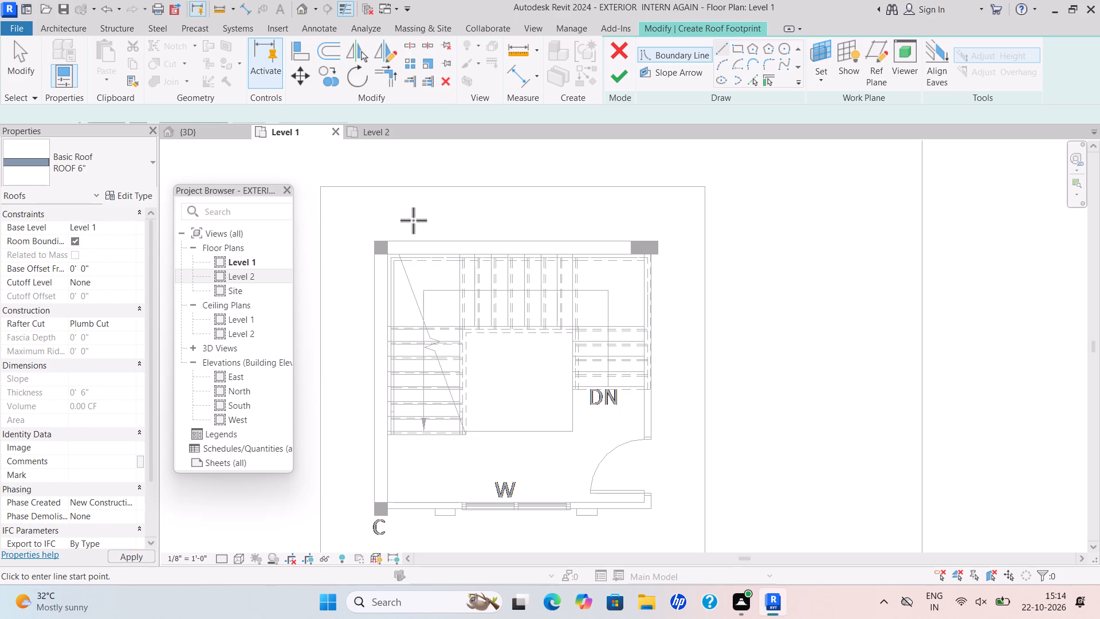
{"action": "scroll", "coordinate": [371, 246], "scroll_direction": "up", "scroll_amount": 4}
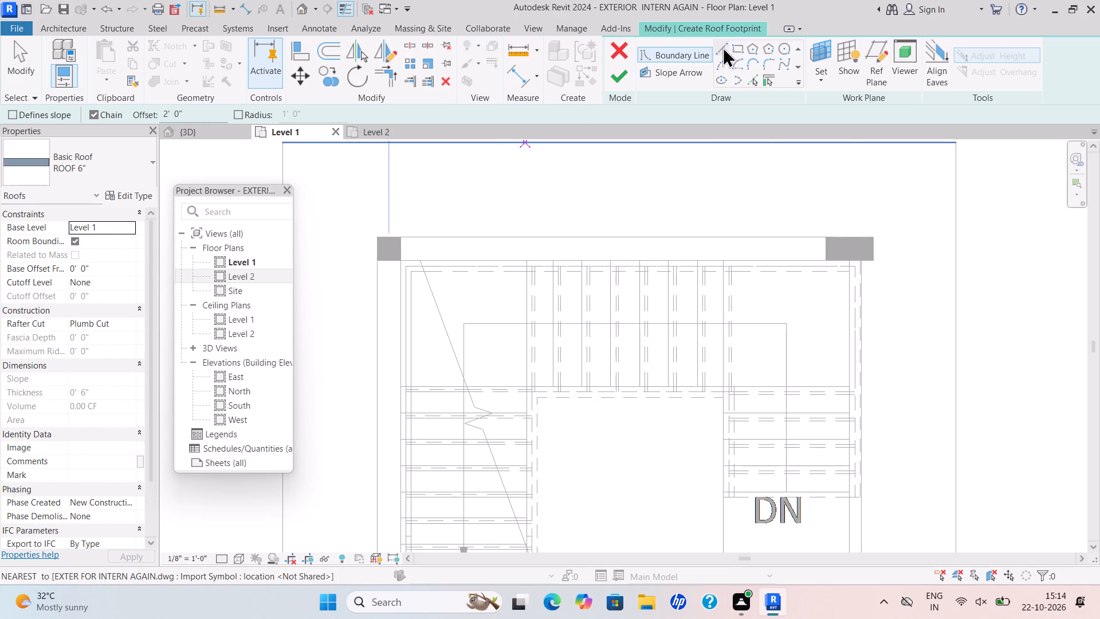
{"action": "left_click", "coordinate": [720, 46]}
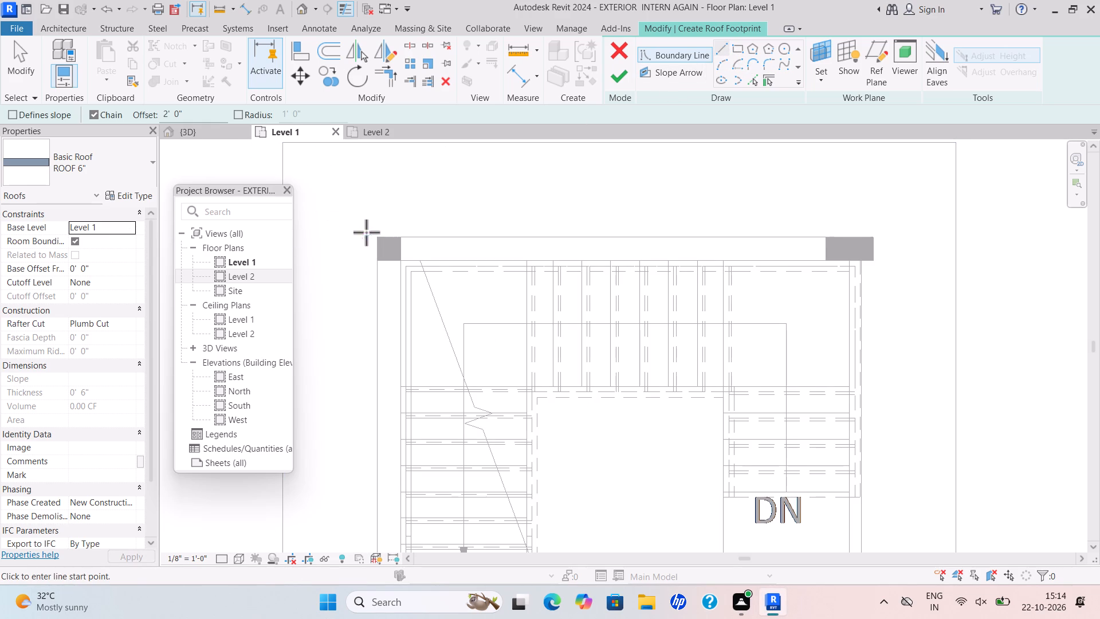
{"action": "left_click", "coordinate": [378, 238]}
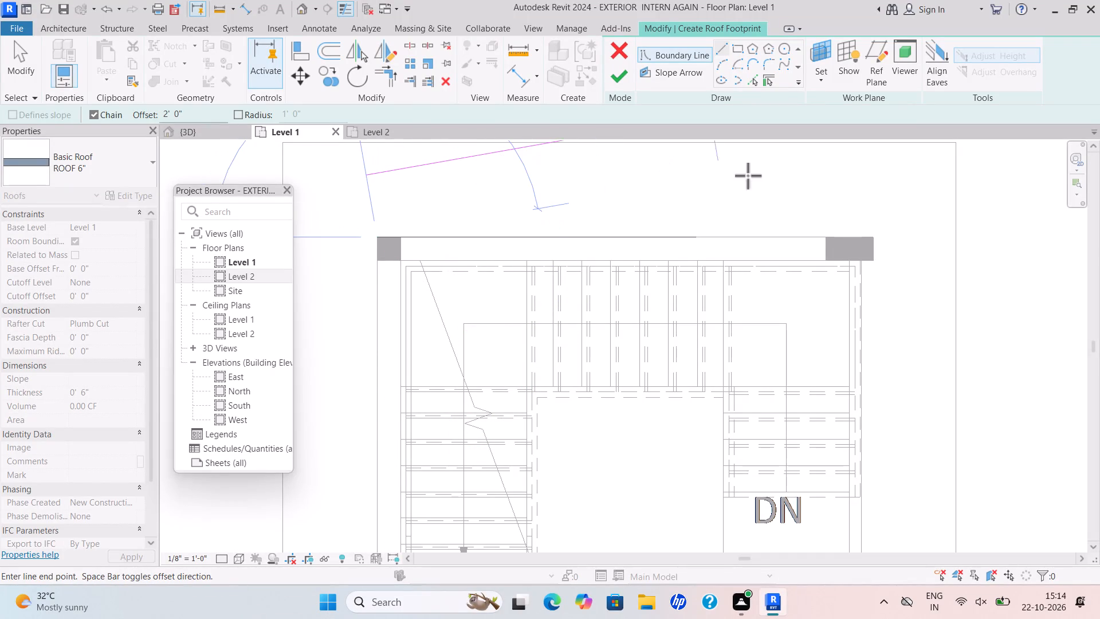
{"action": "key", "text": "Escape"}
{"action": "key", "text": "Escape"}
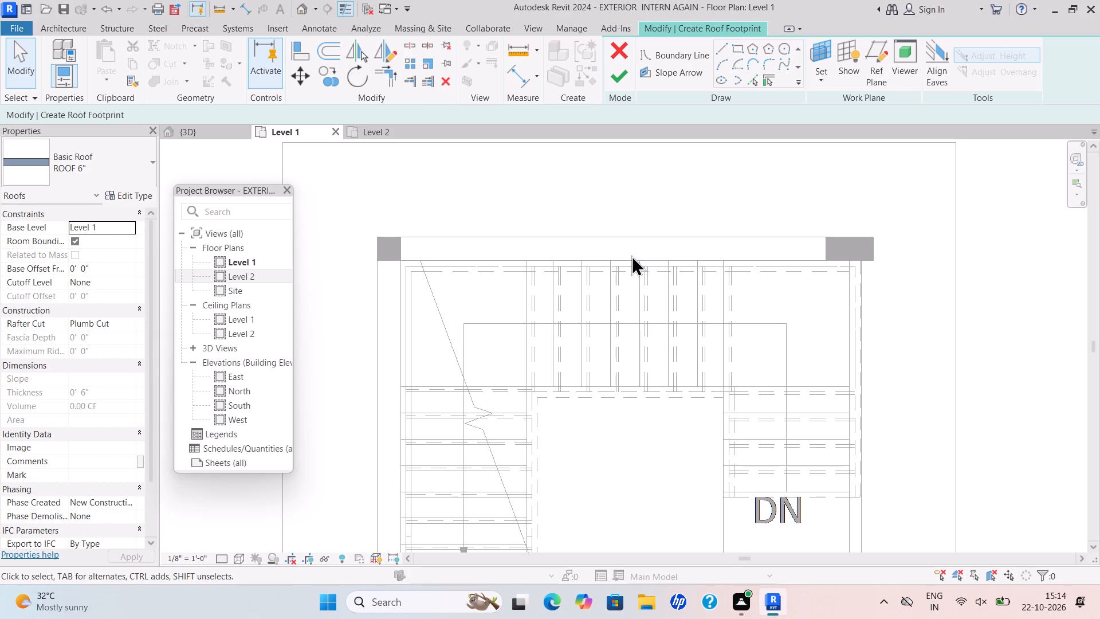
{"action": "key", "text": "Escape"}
Restart the straight boundary line for the mummty roof and open its offset value for editing.
{"action": "scroll", "coordinate": [639, 312], "scroll_direction": "down", "scroll_amount": 4}
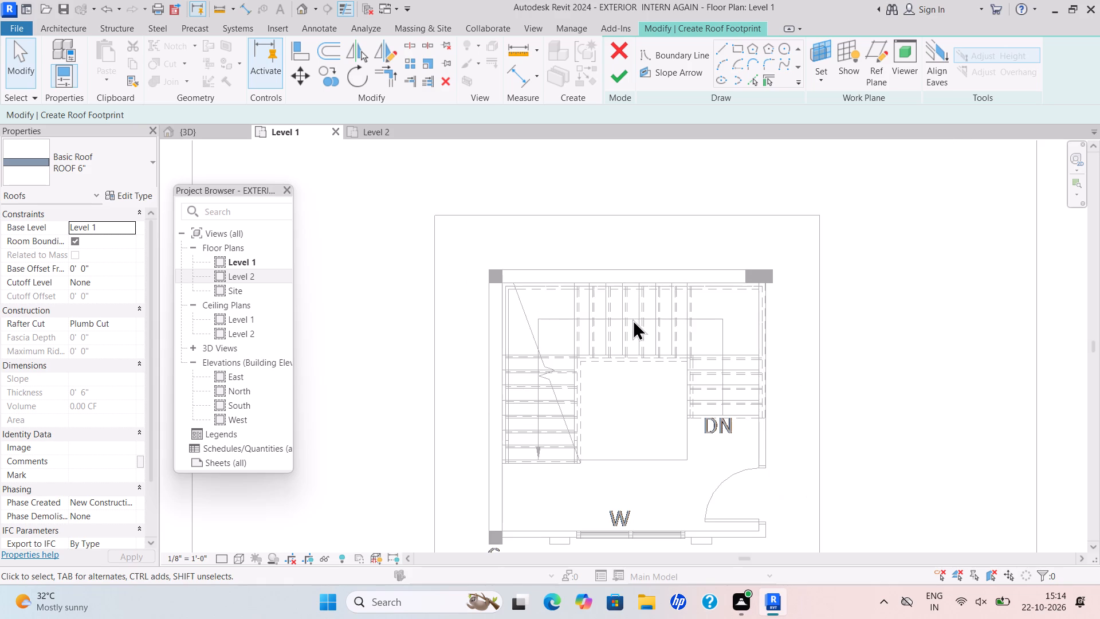
{"action": "scroll", "coordinate": [630, 323], "scroll_direction": "down", "scroll_amount": 4}
{"action": "middle_click_drag", "start_coordinate": [625, 317], "coordinate": [620, 272]}
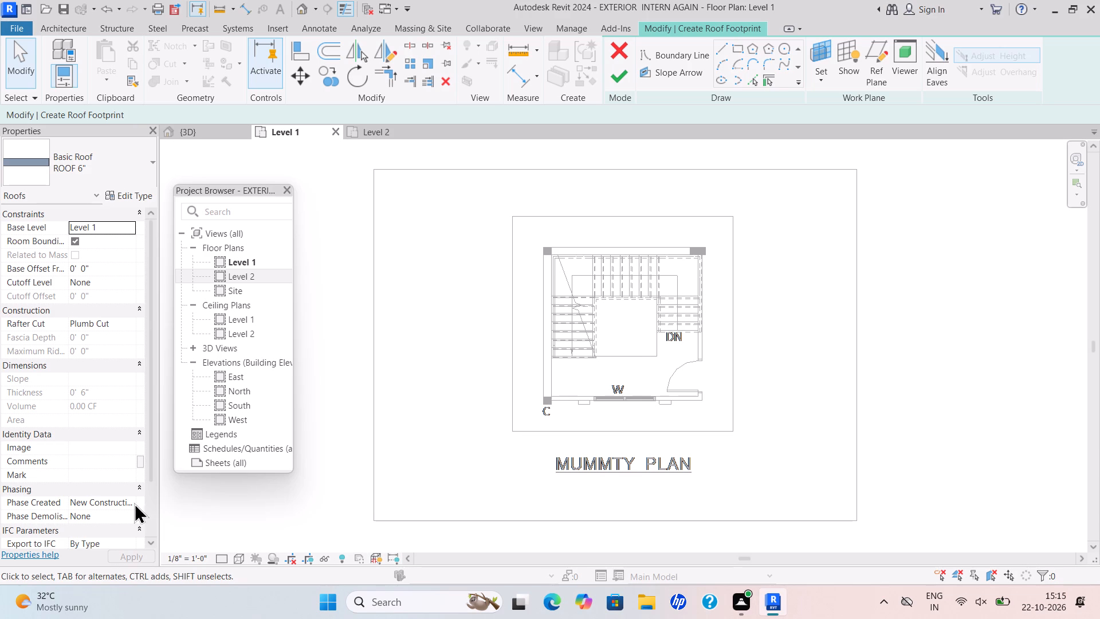
{"action": "scroll", "coordinate": [629, 341], "scroll_direction": "up", "scroll_amount": 6}
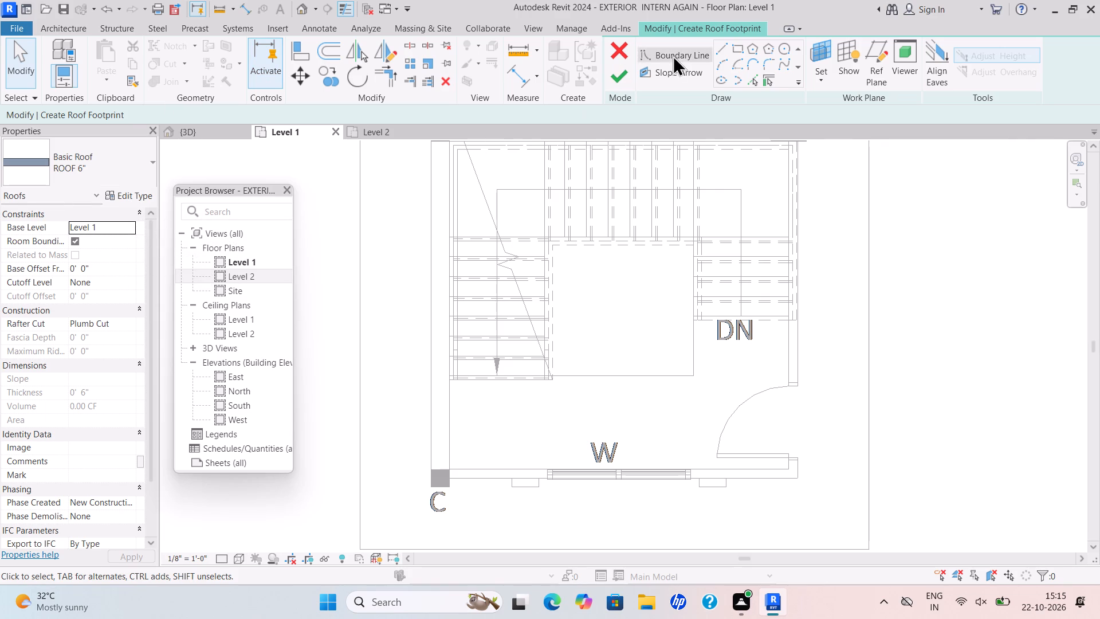
{"action": "double_click", "coordinate": [724, 49]}
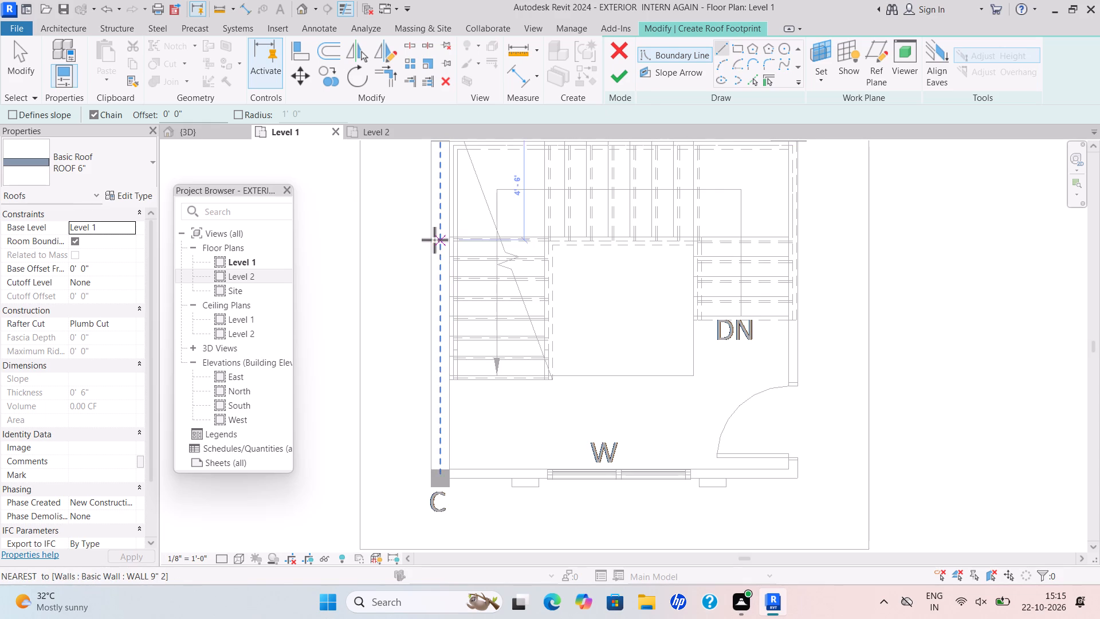
{"action": "scroll", "coordinate": [461, 244], "scroll_direction": "down", "scroll_amount": 3}
{"action": "middle_click_drag", "start_coordinate": [461, 250], "coordinate": [438, 364]}
{"action": "scroll", "coordinate": [425, 286], "scroll_direction": "up", "scroll_amount": 3}
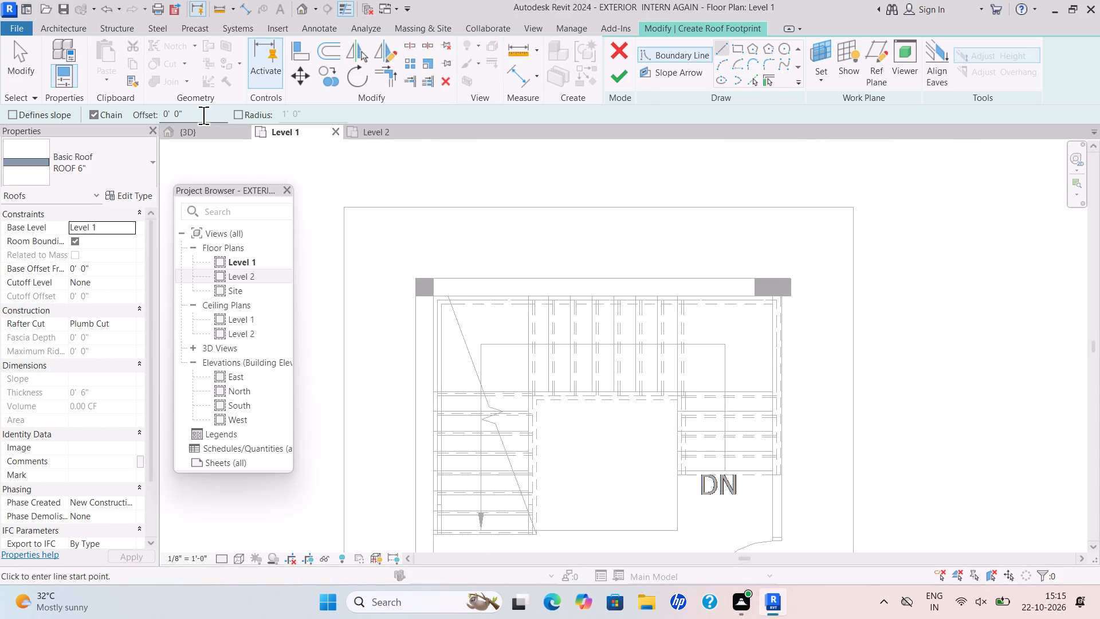
{"action": "left_click_drag", "start_coordinate": [183, 116], "coordinate": [156, 125]}
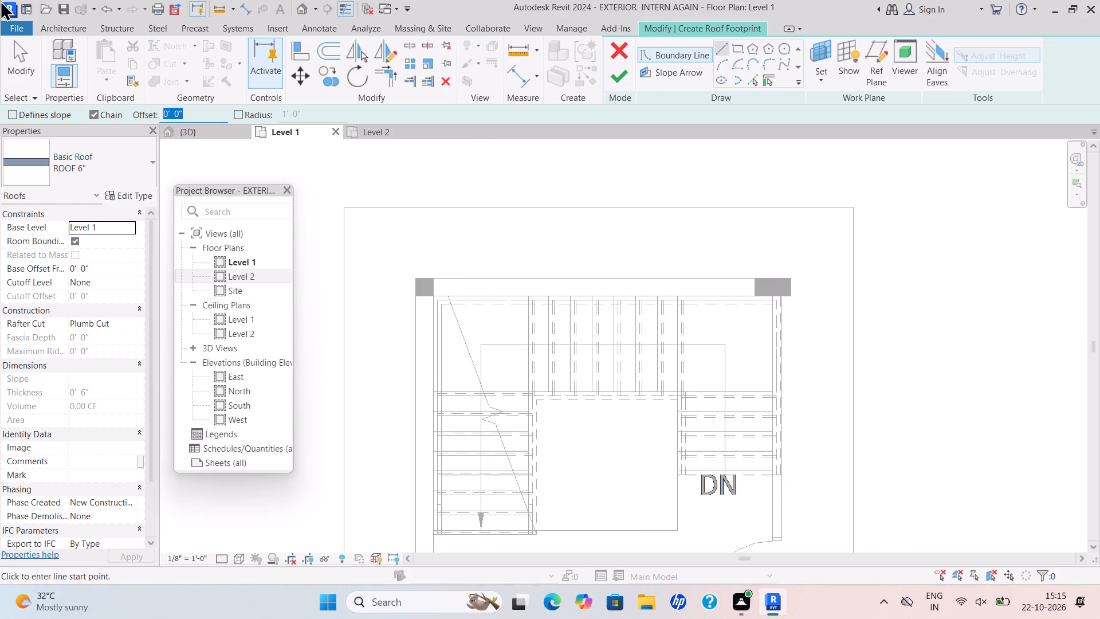
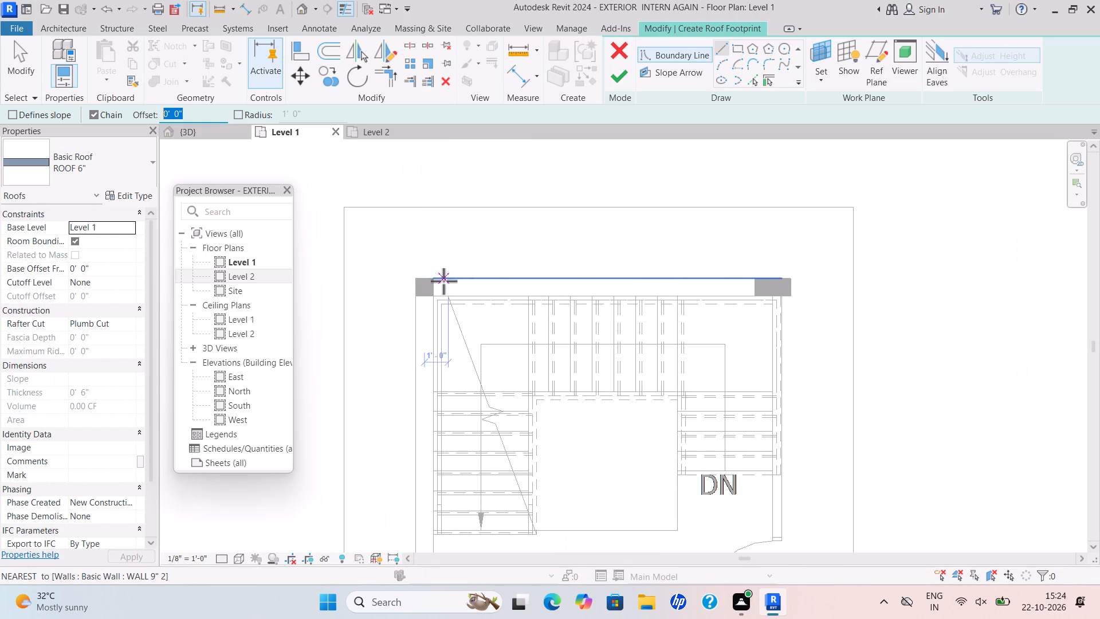
Cancel the unfinished mummty roof sketch from the 3D view and discard the roof.
{"action": "key", "text": "Escape"}
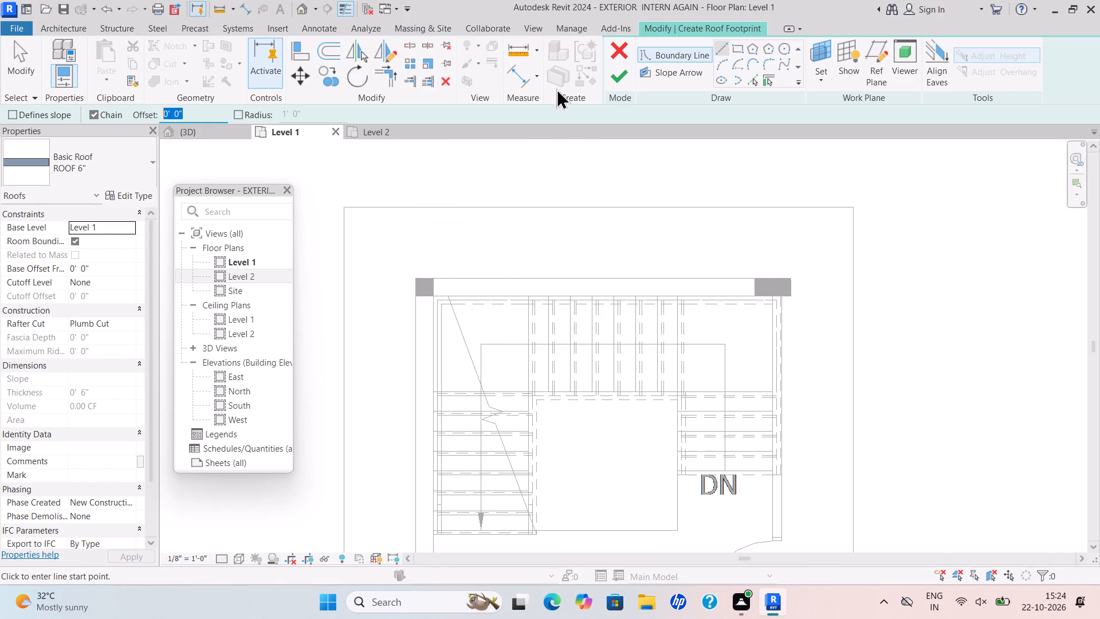
{"action": "key", "text": "Escape"}
{"action": "left_click", "coordinate": [206, 128]}
{"action": "scroll", "coordinate": [642, 291], "scroll_direction": "down", "scroll_amount": 3}
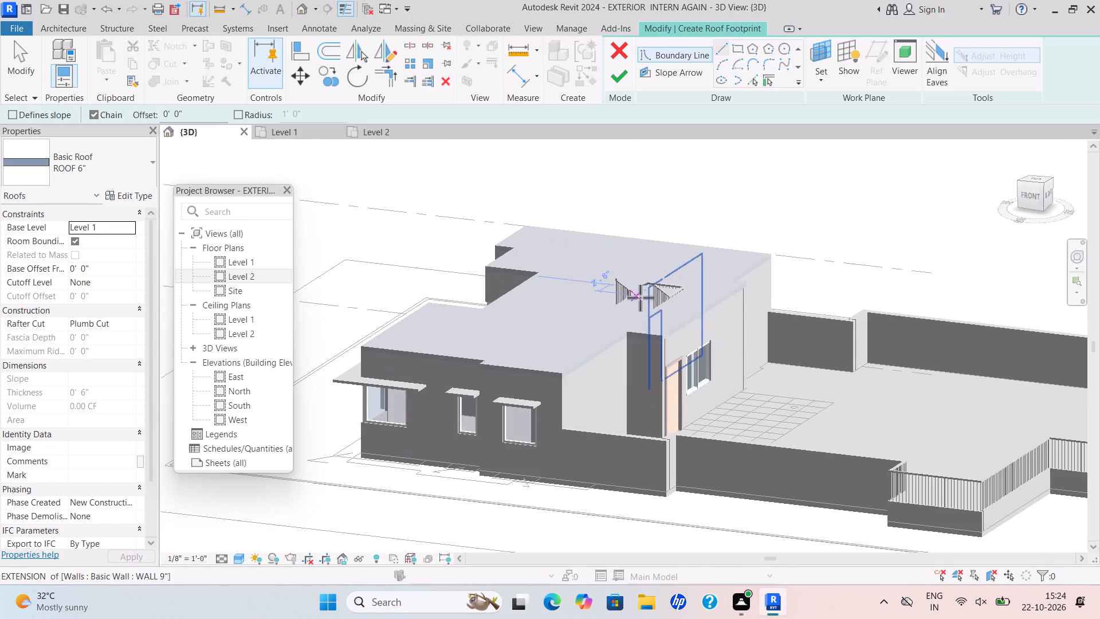
{"action": "left_click", "coordinate": [616, 49]}
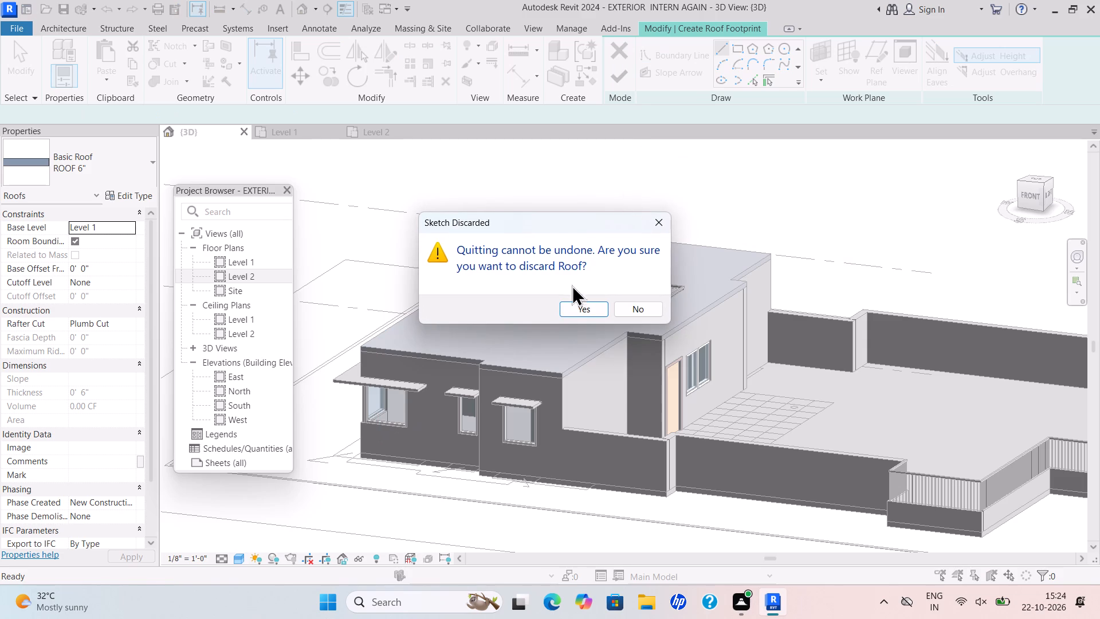
{"action": "left_click", "coordinate": [569, 307]}
{"action": "key", "text": "Escape"}
Start a new ROOF 6" footprint roof from the Level 1 plan, moving it to Level 2.
{"action": "scroll", "coordinate": [635, 319], "scroll_direction": "up", "scroll_amount": 3}
{"action": "scroll", "coordinate": [634, 314], "scroll_direction": "down", "scroll_amount": 7}
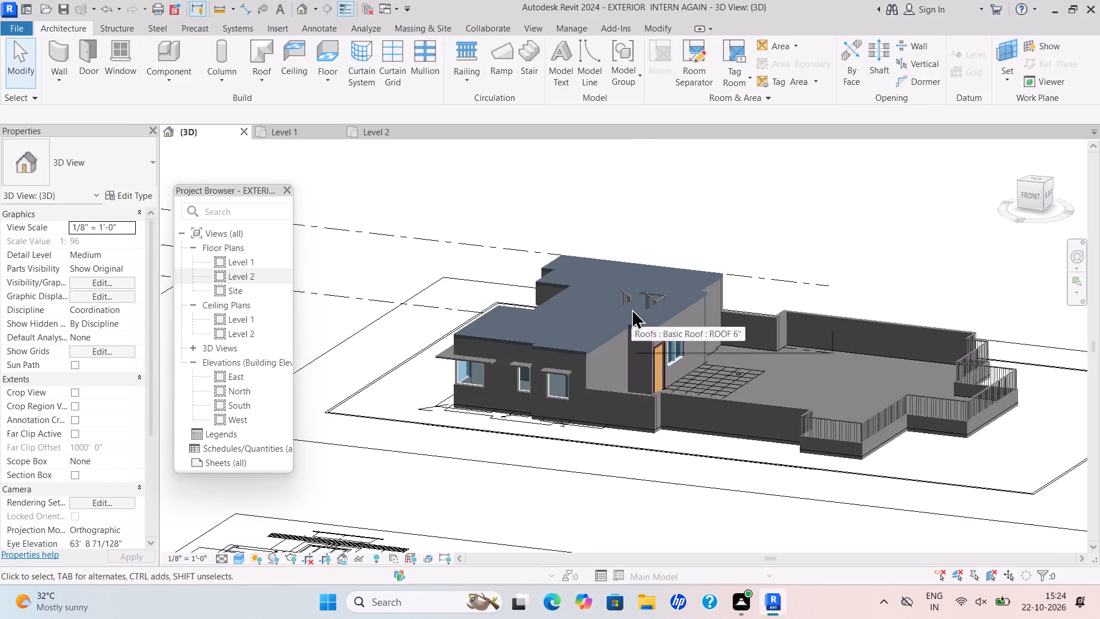
{"action": "scroll", "coordinate": [631, 308], "scroll_direction": "down", "scroll_amount": 11}
{"action": "scroll", "coordinate": [419, 319], "scroll_direction": "up", "scroll_amount": 8}
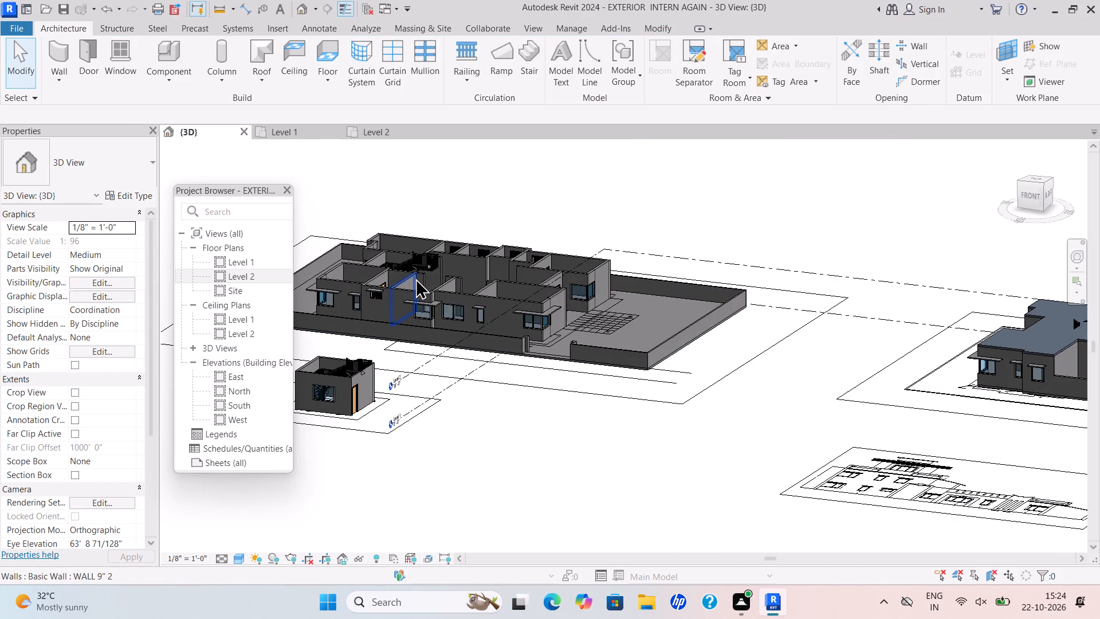
{"action": "scroll", "coordinate": [415, 278], "scroll_direction": "down", "scroll_amount": 1}
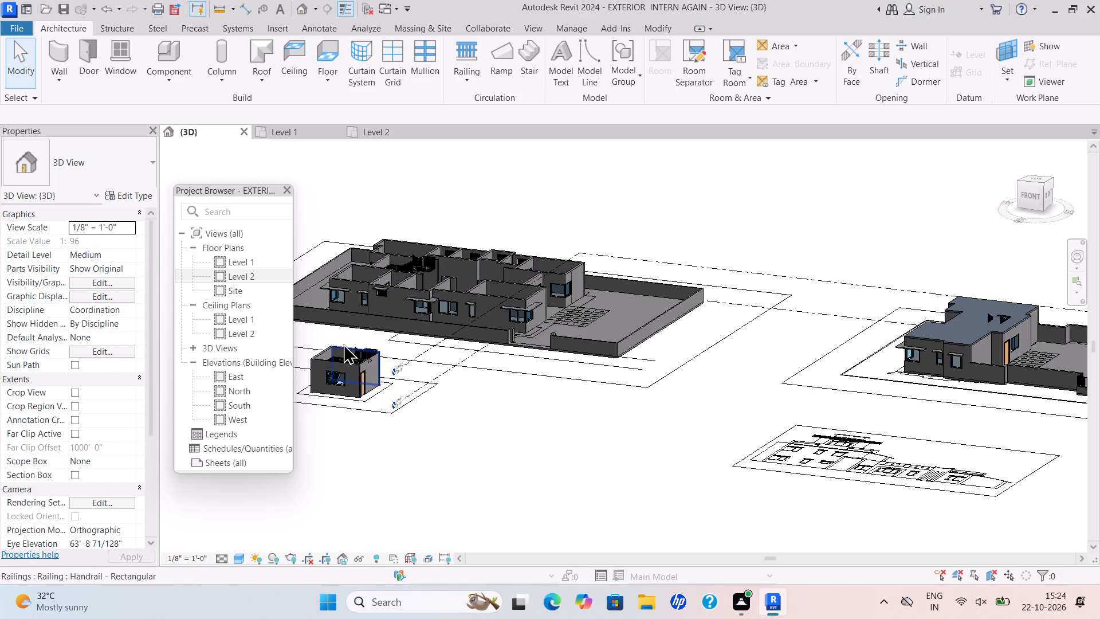
{"action": "left_click", "coordinate": [298, 132]}
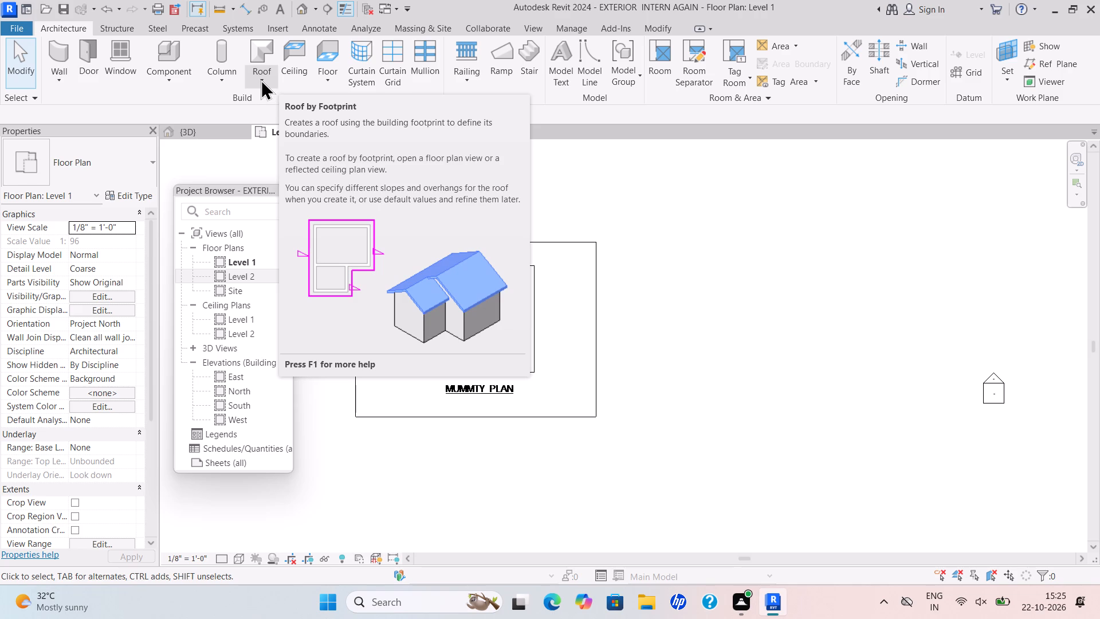
{"action": "left_click", "coordinate": [261, 79]}
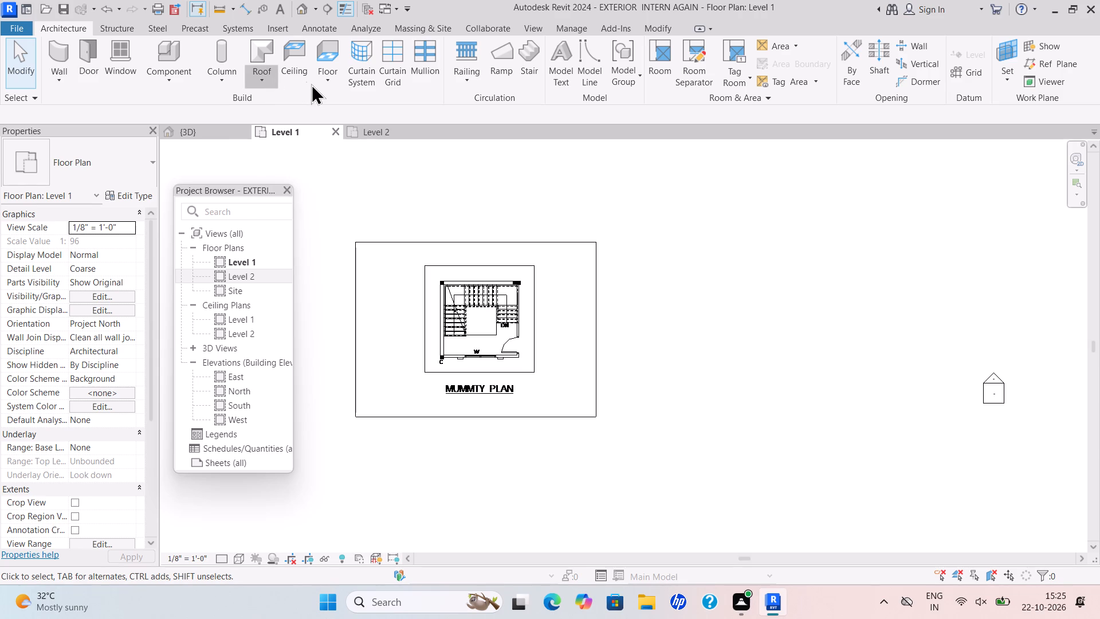
{"action": "left_click", "coordinate": [319, 112]}
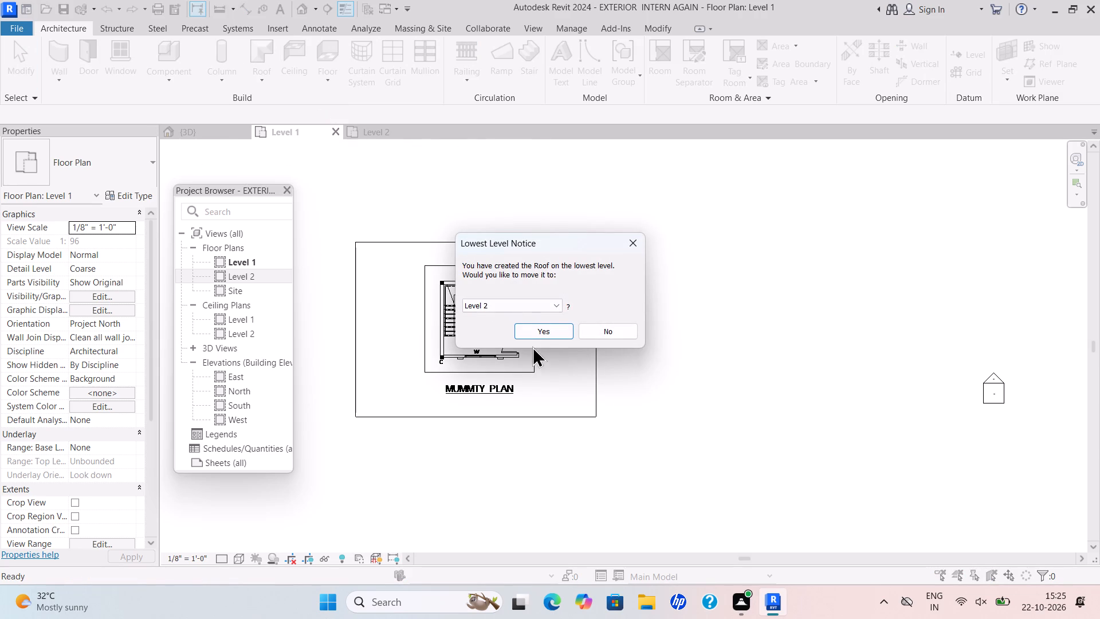
{"action": "left_click", "coordinate": [548, 335]}
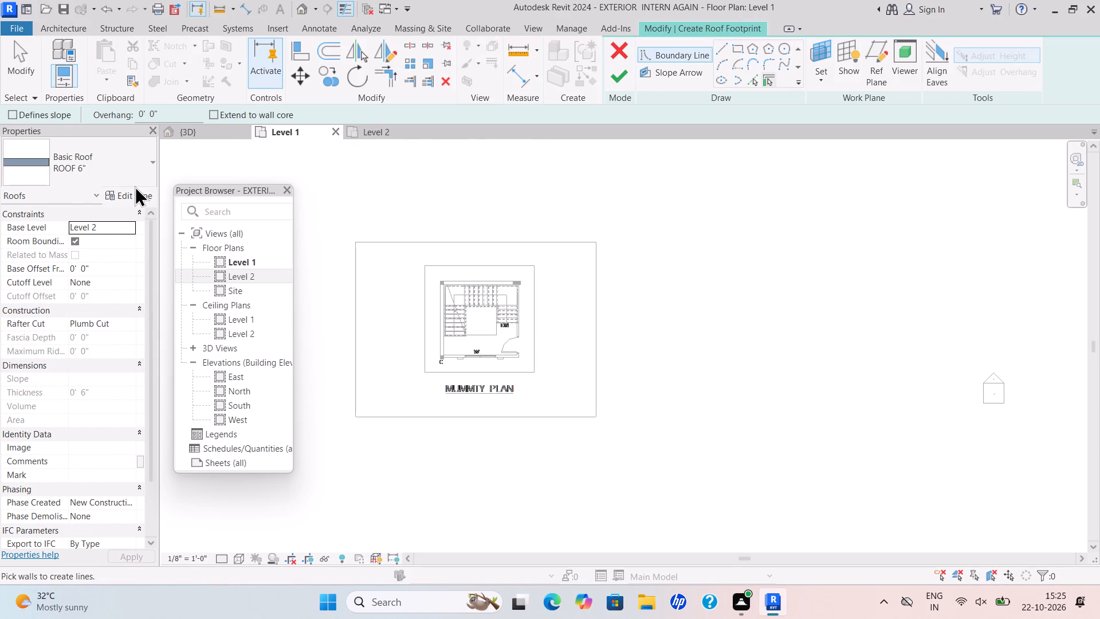
{"action": "left_click_drag", "start_coordinate": [127, 193], "coordinate": [127, 198]}
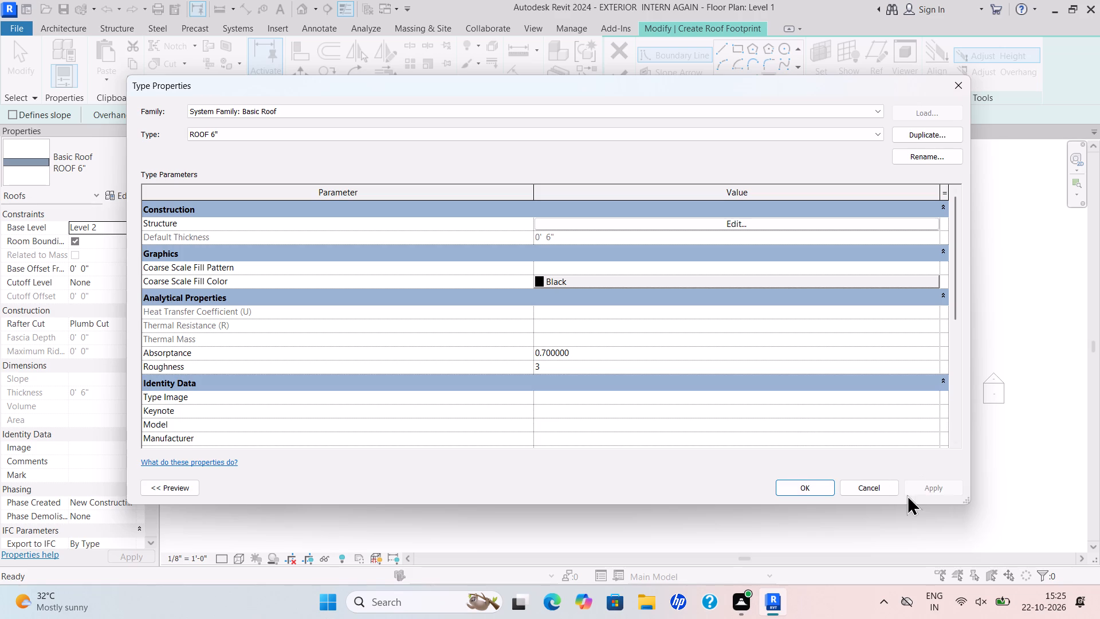
{"action": "left_click", "coordinate": [807, 488]}
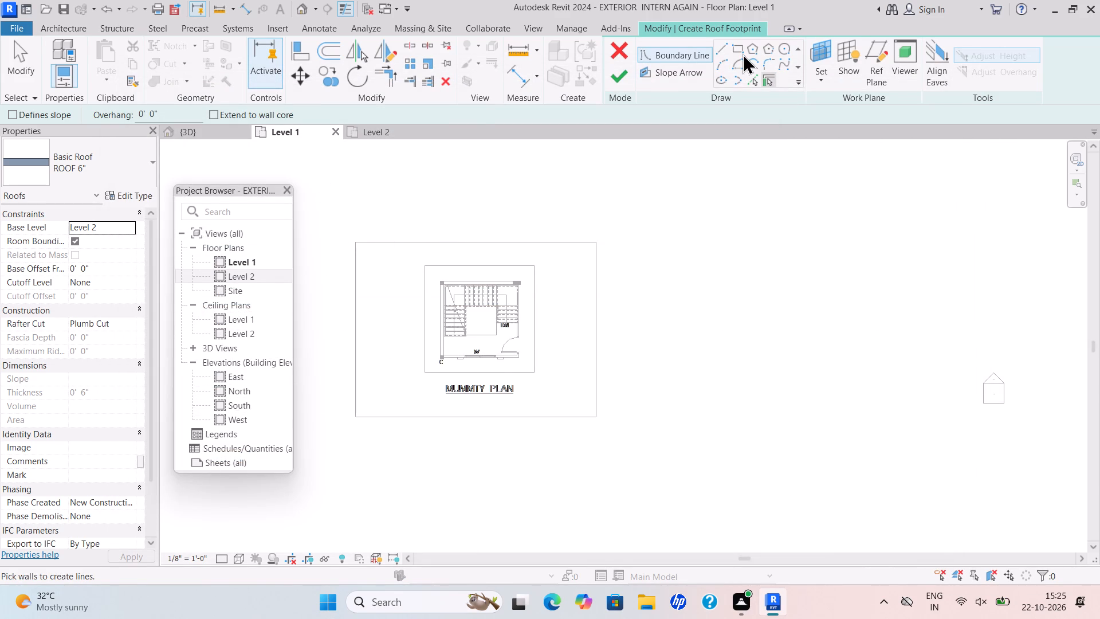
Sketch the mummty roof's west boundary line with a 2' offset outside the wall, from the northwest column to column C.
{"action": "left_click", "coordinate": [726, 52]}
{"action": "scroll", "coordinate": [435, 290], "scroll_direction": "up", "scroll_amount": 10}
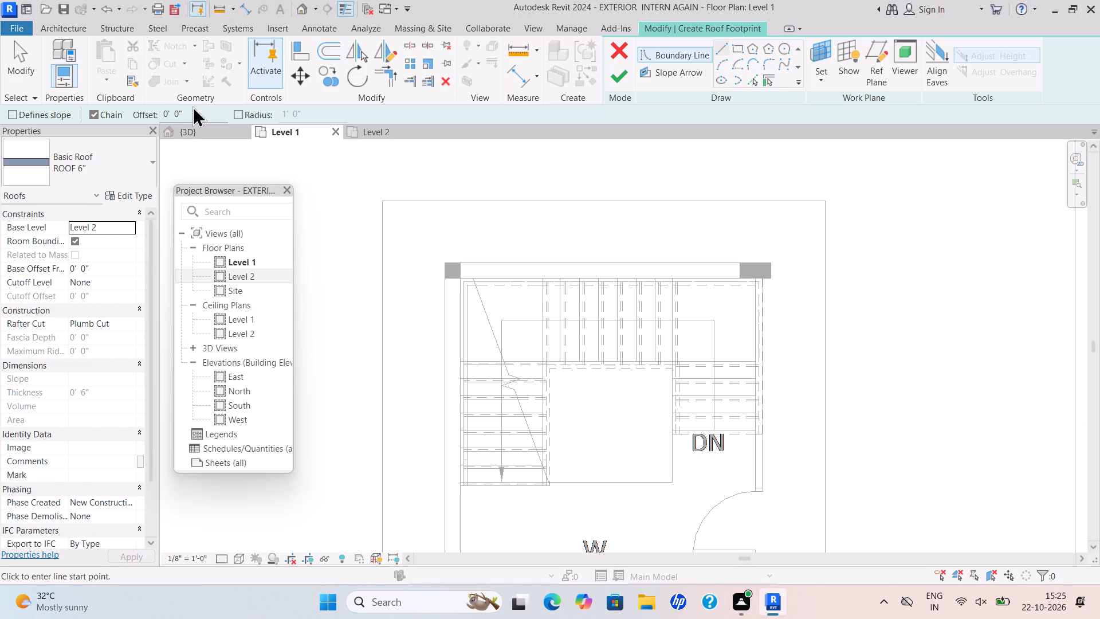
{"action": "left_click_drag", "start_coordinate": [187, 111], "coordinate": [158, 127]}
{"action": "key", "text": "BackSpace"}
{"action": "key", "text": "2"}
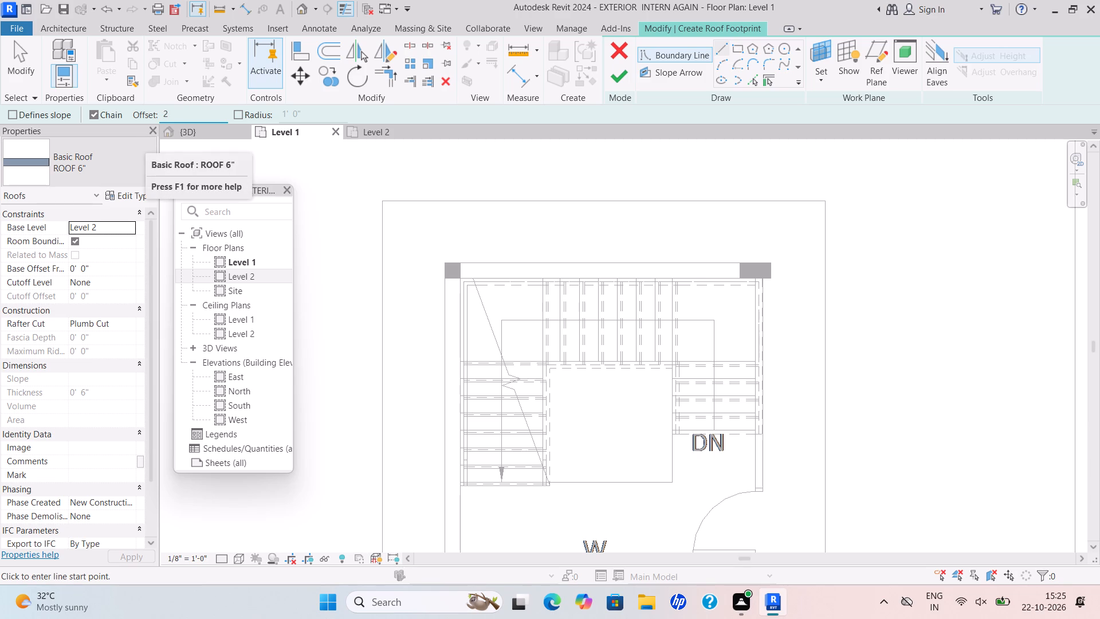
{"action": "key", "text": "apostrophe"}
{"action": "key", "text": "Return"}
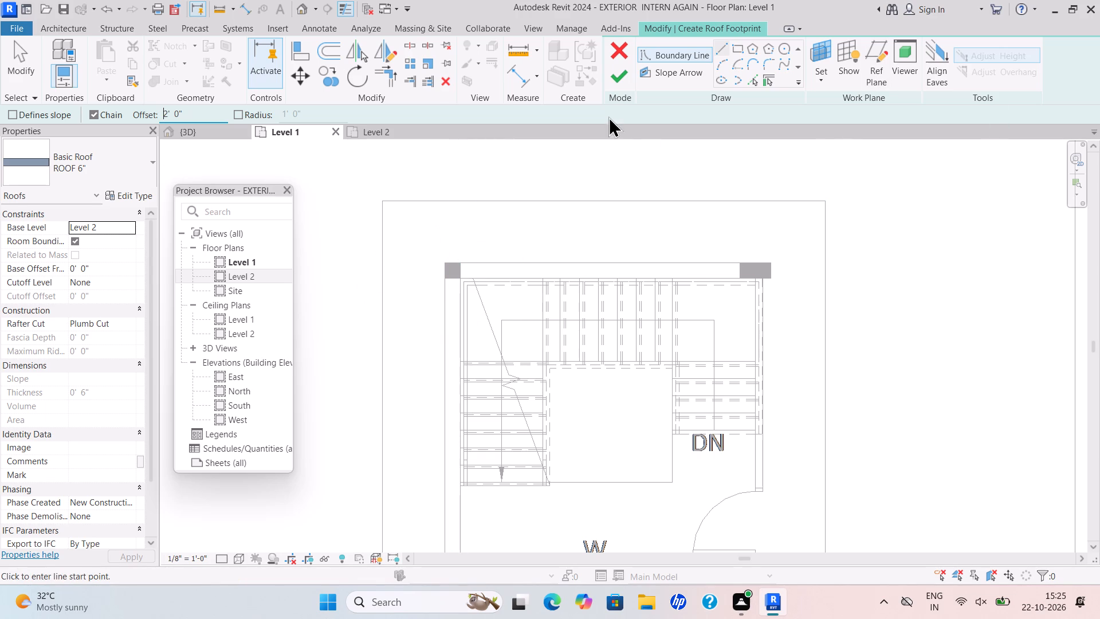
{"action": "left_click", "coordinate": [722, 50]}
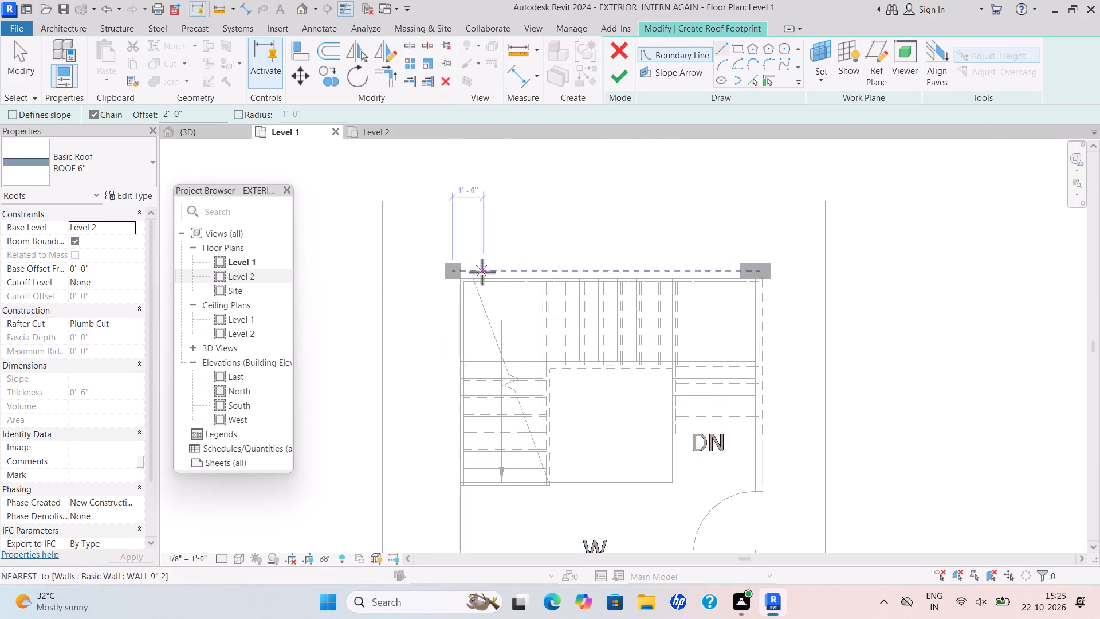
{"action": "scroll", "coordinate": [457, 295], "scroll_direction": "up", "scroll_amount": 4}
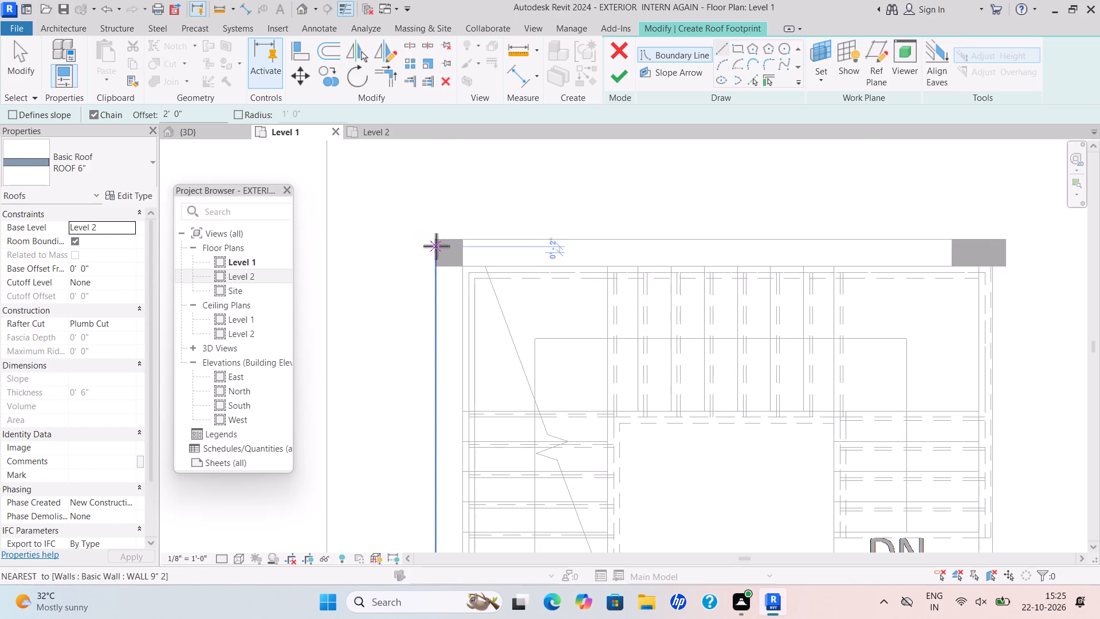
{"action": "left_click_drag", "start_coordinate": [436, 238], "coordinate": [430, 268]}
{"action": "scroll", "coordinate": [434, 399], "scroll_direction": "down", "scroll_amount": 5}
{"action": "middle_click_drag", "start_coordinate": [434, 399], "coordinate": [441, 371]}
{"action": "scroll", "coordinate": [443, 350], "scroll_direction": "up", "scroll_amount": 1}
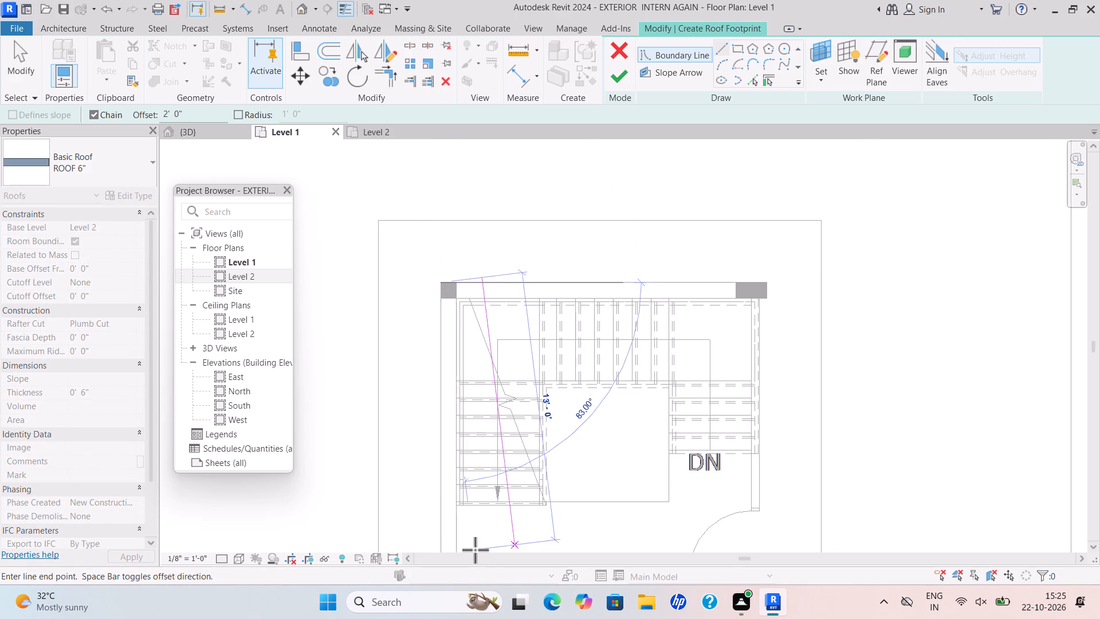
{"action": "scroll", "coordinate": [476, 550], "scroll_direction": "down", "scroll_amount": 6}
{"action": "middle_click_drag", "start_coordinate": [476, 550], "coordinate": [459, 505]}
{"action": "scroll", "coordinate": [458, 489], "scroll_direction": "up", "scroll_amount": 1}
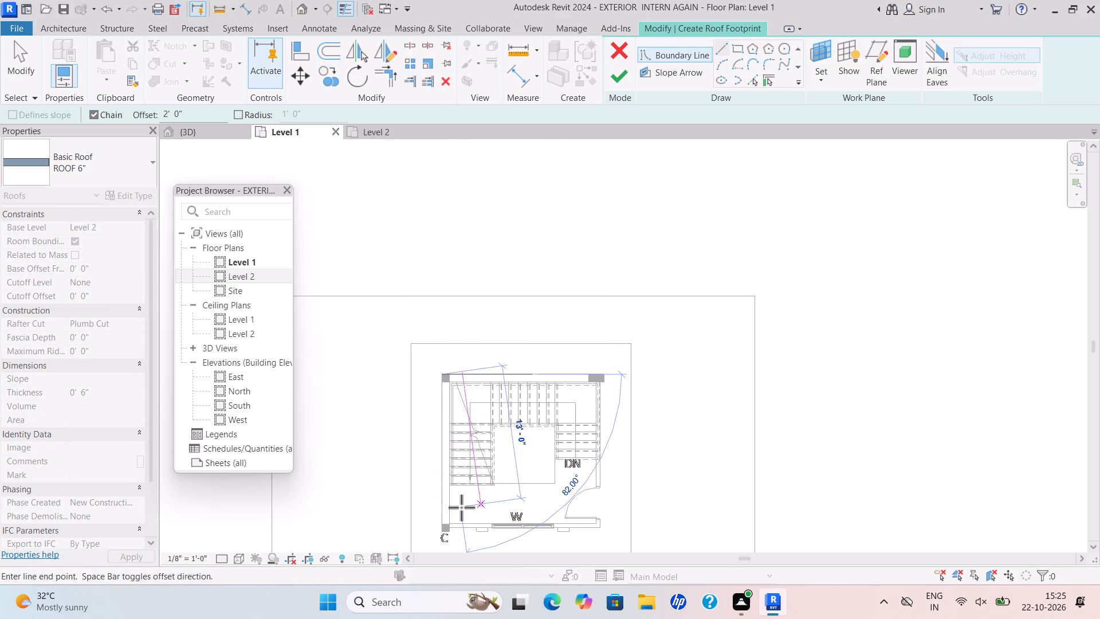
{"action": "key", "text": "space"}
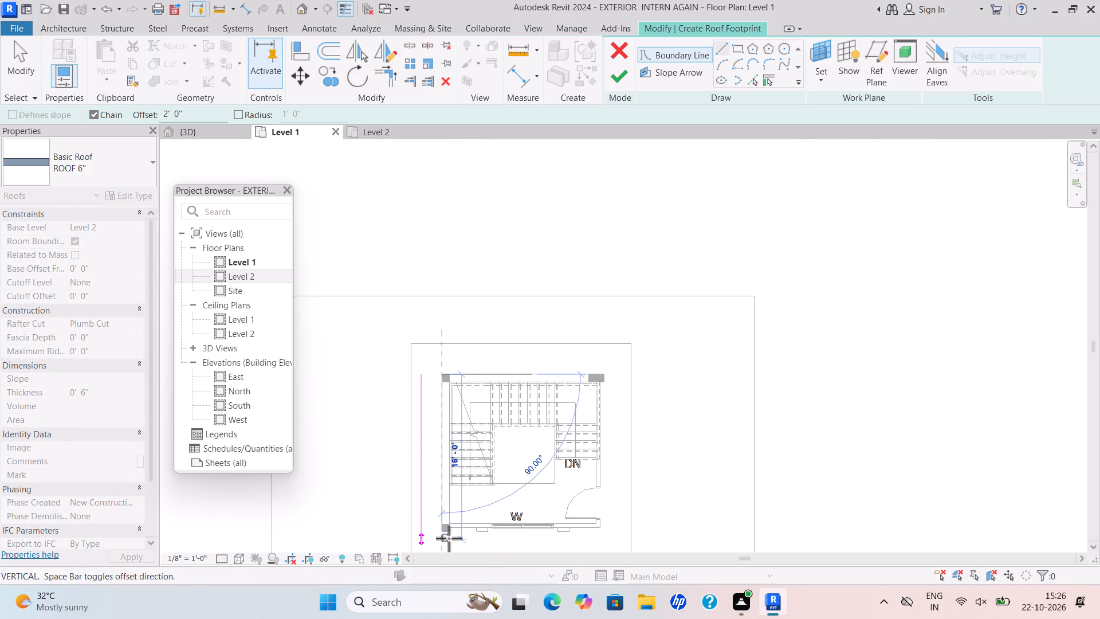
{"action": "scroll", "coordinate": [449, 538], "scroll_direction": "up", "scroll_amount": 11}
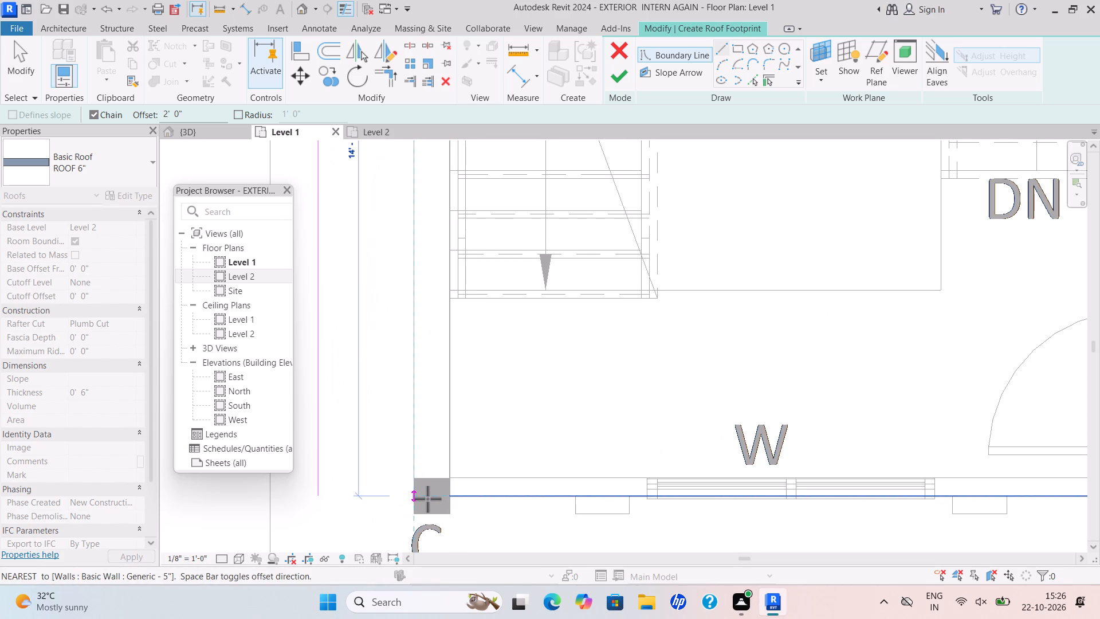
{"action": "left_click", "coordinate": [427, 499]}
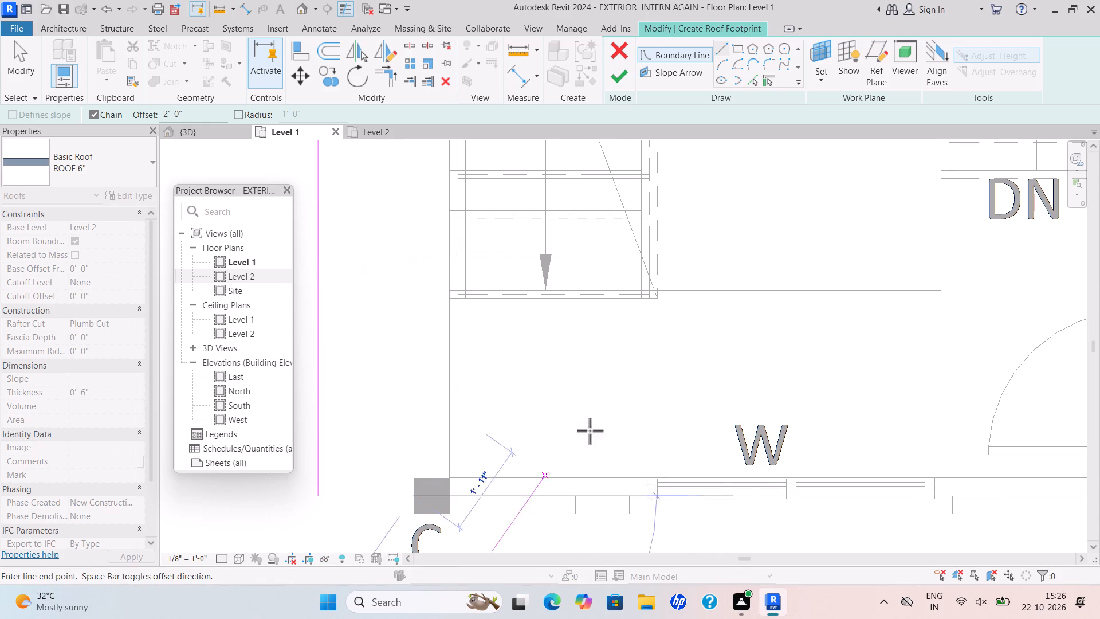
Continue the roof boundary along the mummty's south window wall, offset 2' outward, to the wall's east end.
{"action": "scroll", "coordinate": [945, 487], "scroll_direction": "down", "scroll_amount": 6}
{"action": "middle_click_drag", "start_coordinate": [941, 488], "coordinate": [896, 312]}
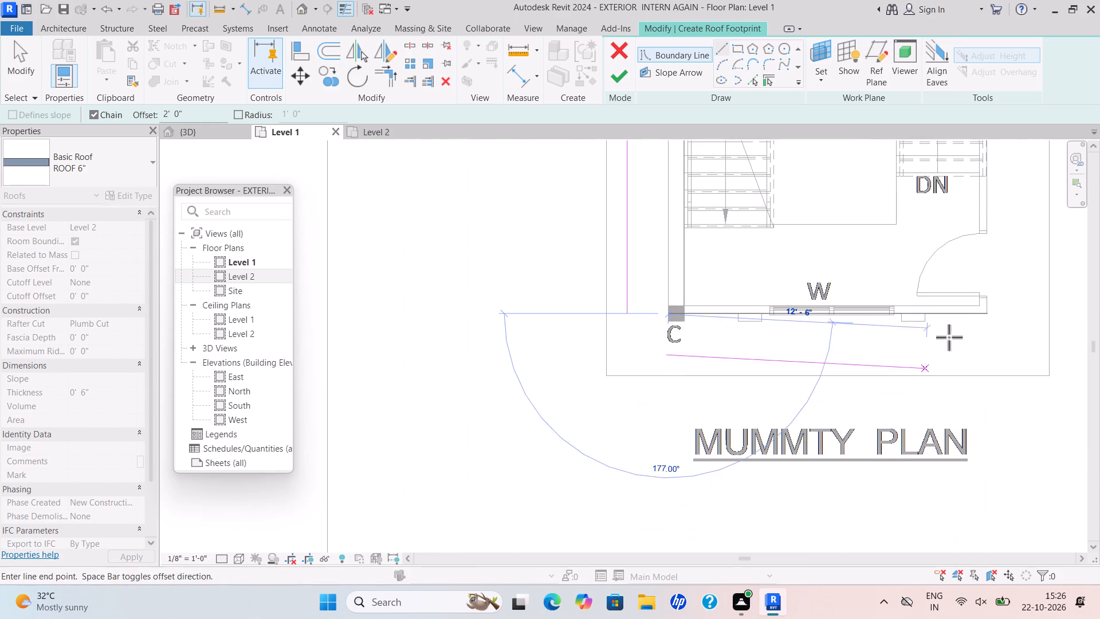
{"action": "scroll", "coordinate": [973, 342], "scroll_direction": "down", "scroll_amount": 2}
{"action": "middle_click_drag", "start_coordinate": [972, 343], "coordinate": [928, 318]}
{"action": "scroll", "coordinate": [941, 293], "scroll_direction": "up", "scroll_amount": 10}
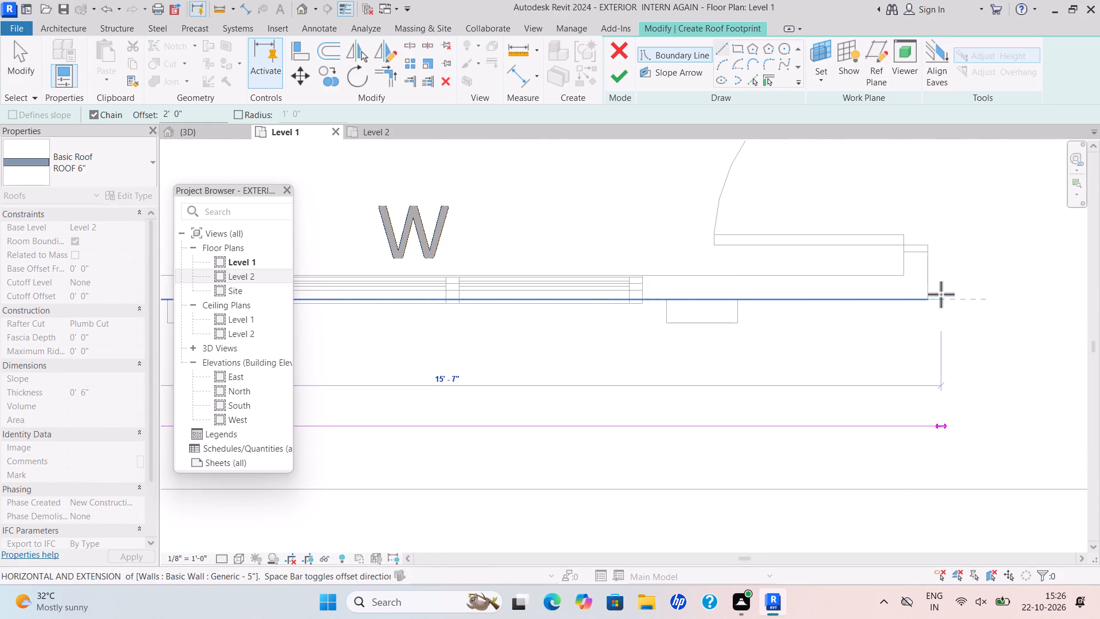
{"action": "left_click", "coordinate": [933, 299]}
Continue the 2' offset roof boundary along the east door side up to the northeast column's outer corner.
{"action": "scroll", "coordinate": [960, 237], "scroll_direction": "down", "scroll_amount": 8}
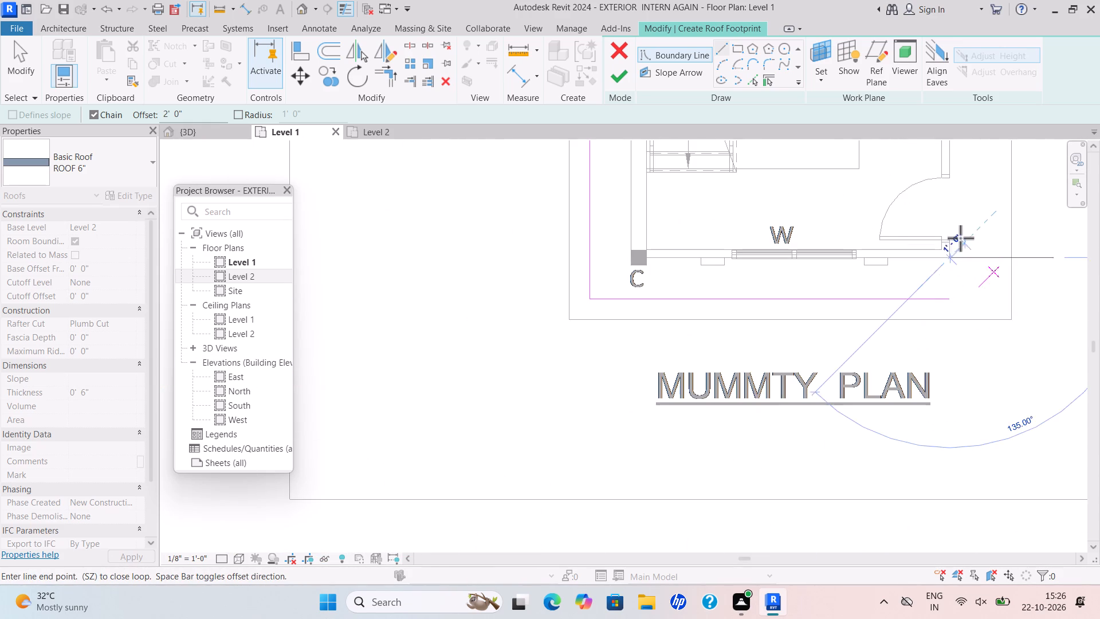
{"action": "scroll", "coordinate": [960, 238], "scroll_direction": "down", "scroll_amount": 3}
{"action": "middle_click_drag", "start_coordinate": [959, 242], "coordinate": [875, 382]}
{"action": "scroll", "coordinate": [885, 197], "scroll_direction": "up", "scroll_amount": 4}
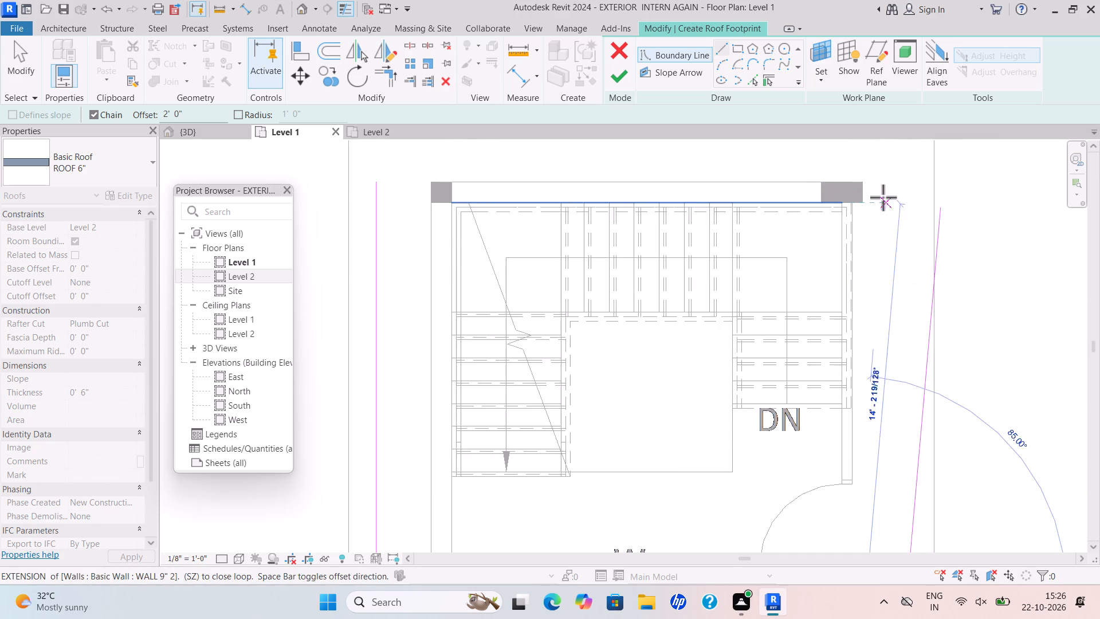
{"action": "scroll", "coordinate": [883, 197], "scroll_direction": "up", "scroll_amount": 10}
{"action": "left_click", "coordinate": [847, 170]}
Draw the north roof boundary line with the 2' offset to the northwest column's outer corner, and end the line chain.
{"action": "scroll", "coordinate": [751, 186], "scroll_direction": "down", "scroll_amount": 7}
{"action": "middle_click_drag", "start_coordinate": [754, 181], "coordinate": [956, 187]}
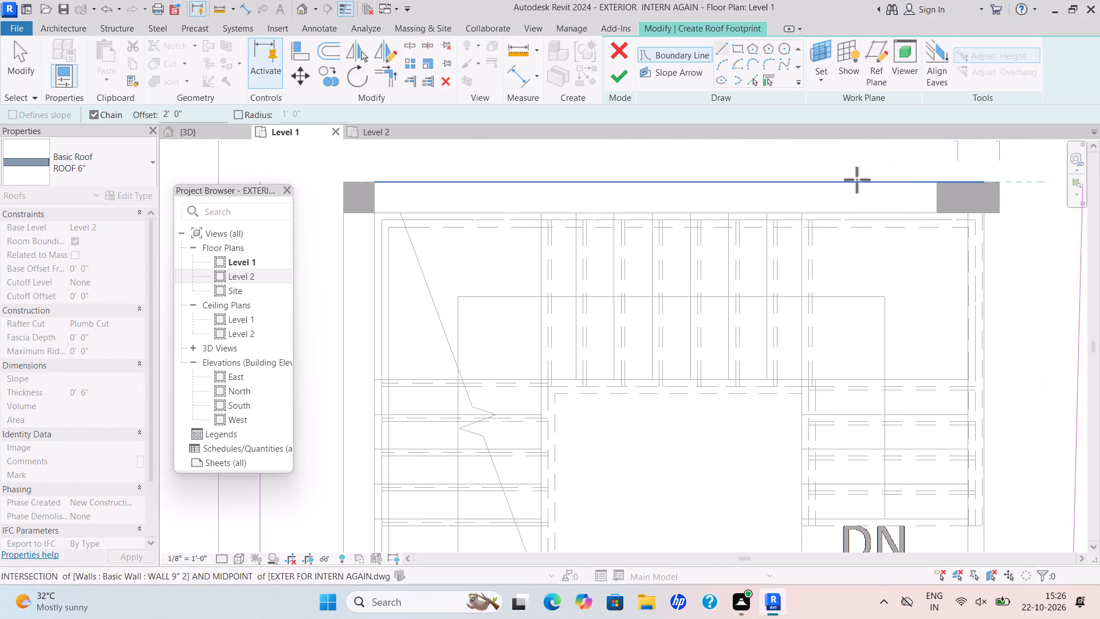
{"action": "scroll", "coordinate": [646, 160], "scroll_direction": "down", "scroll_amount": 2}
{"action": "middle_click_drag", "start_coordinate": [645, 169], "coordinate": [668, 217]}
{"action": "scroll", "coordinate": [511, 228], "scroll_direction": "up", "scroll_amount": 5}
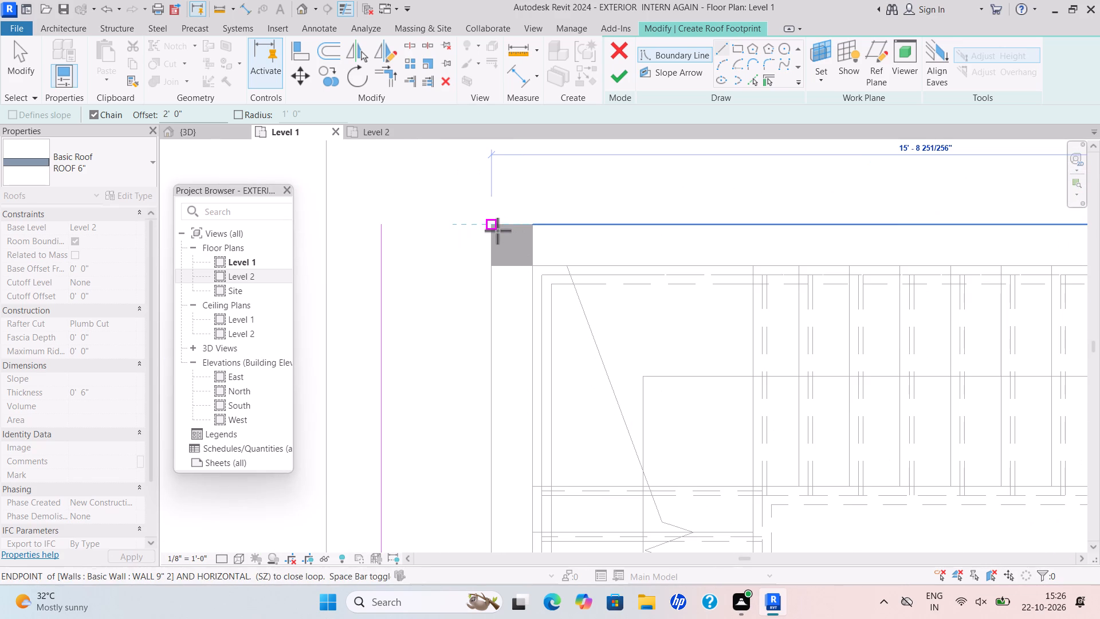
{"action": "left_click", "coordinate": [497, 230]}
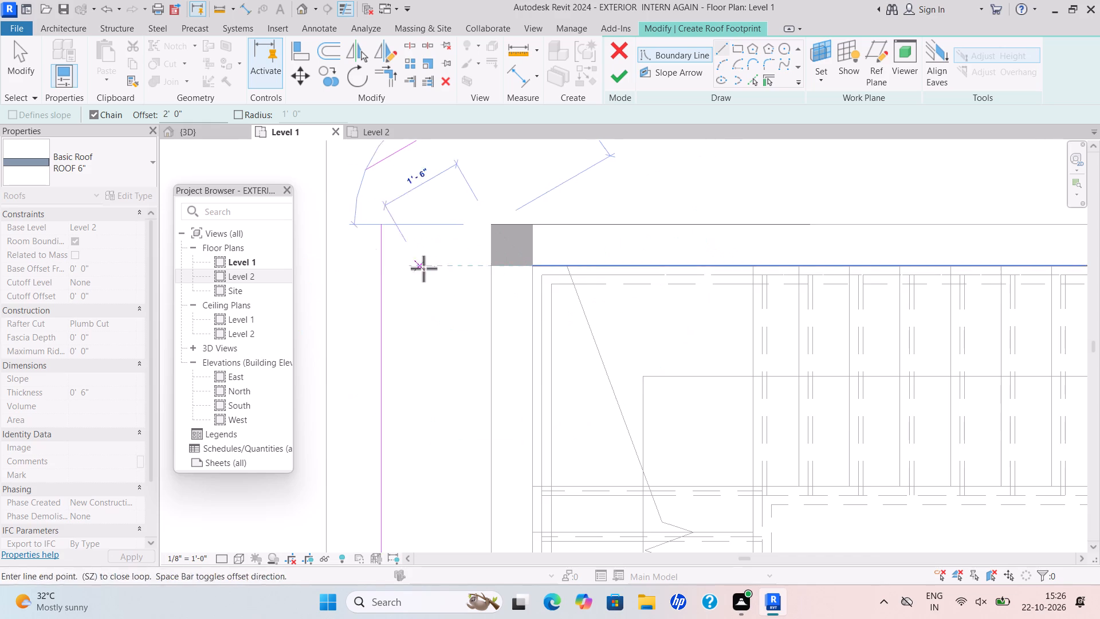
{"action": "scroll", "coordinate": [425, 269], "scroll_direction": "down", "scroll_amount": 5}
{"action": "key", "text": "Escape"}
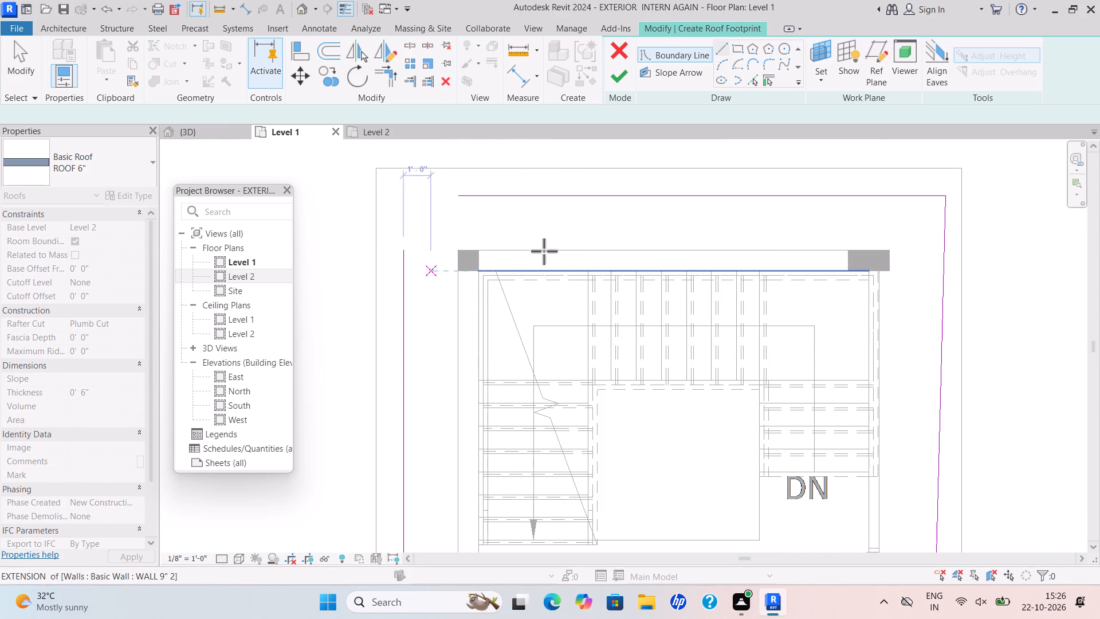
{"action": "key", "text": "Escape"}
{"action": "key", "text": "Escape"}
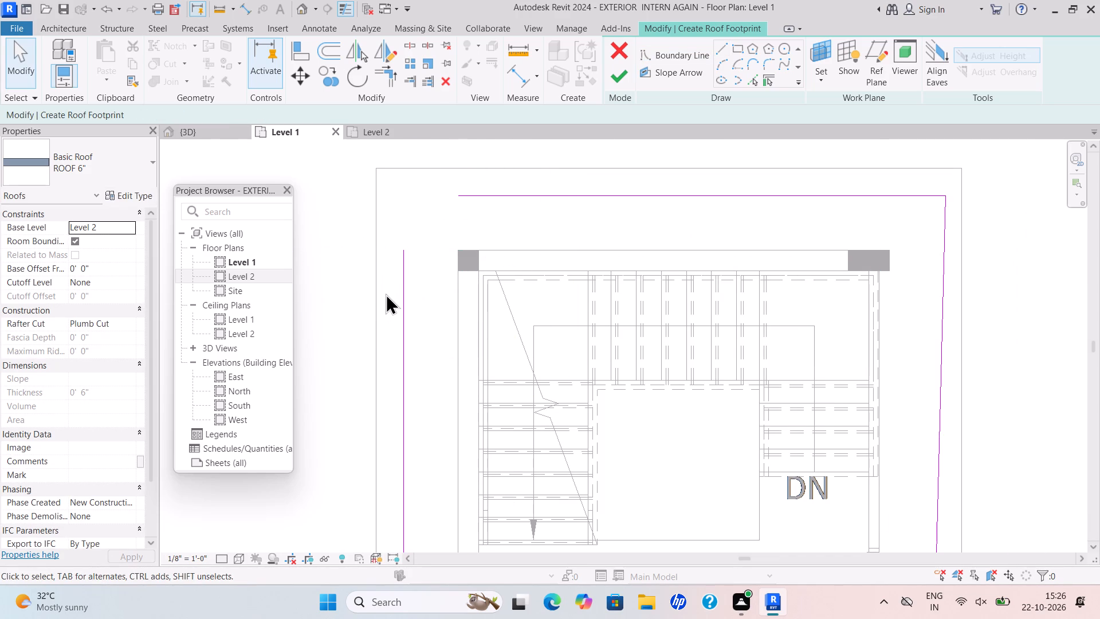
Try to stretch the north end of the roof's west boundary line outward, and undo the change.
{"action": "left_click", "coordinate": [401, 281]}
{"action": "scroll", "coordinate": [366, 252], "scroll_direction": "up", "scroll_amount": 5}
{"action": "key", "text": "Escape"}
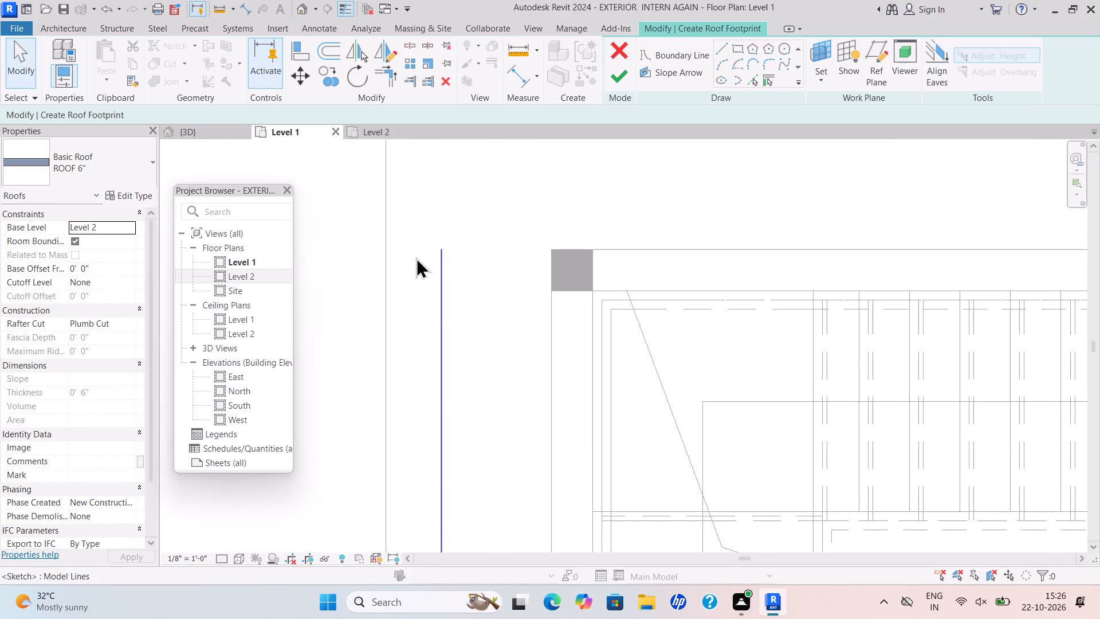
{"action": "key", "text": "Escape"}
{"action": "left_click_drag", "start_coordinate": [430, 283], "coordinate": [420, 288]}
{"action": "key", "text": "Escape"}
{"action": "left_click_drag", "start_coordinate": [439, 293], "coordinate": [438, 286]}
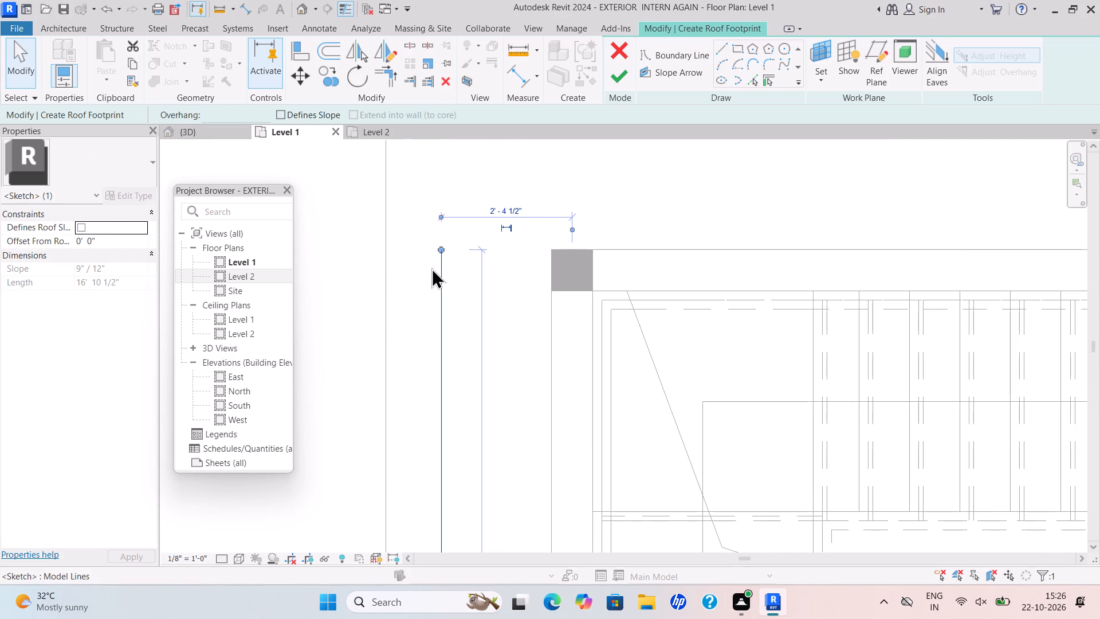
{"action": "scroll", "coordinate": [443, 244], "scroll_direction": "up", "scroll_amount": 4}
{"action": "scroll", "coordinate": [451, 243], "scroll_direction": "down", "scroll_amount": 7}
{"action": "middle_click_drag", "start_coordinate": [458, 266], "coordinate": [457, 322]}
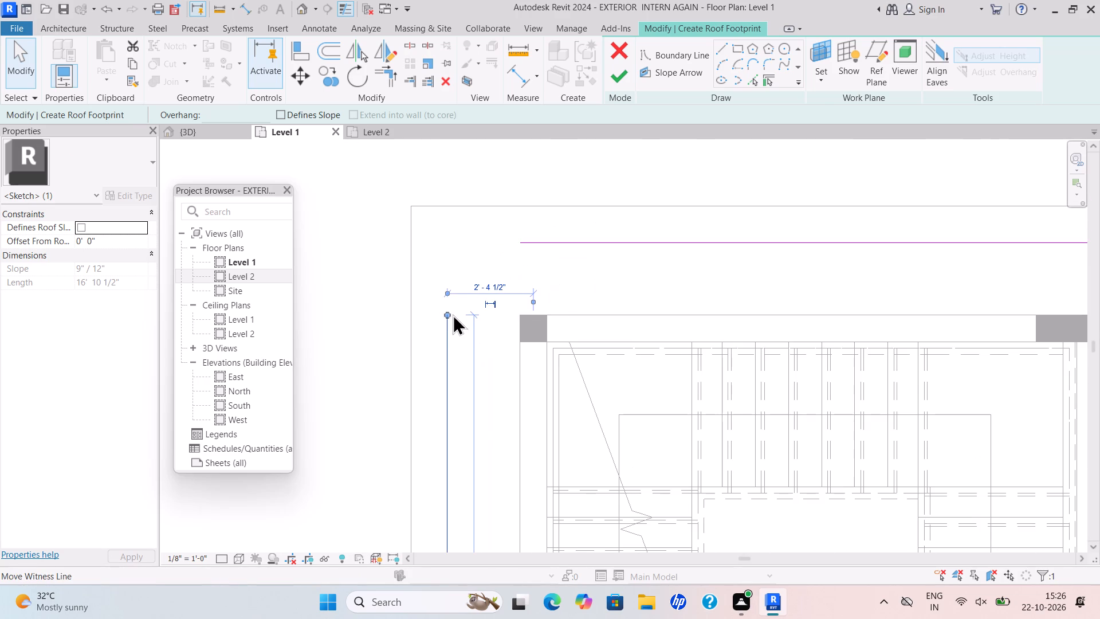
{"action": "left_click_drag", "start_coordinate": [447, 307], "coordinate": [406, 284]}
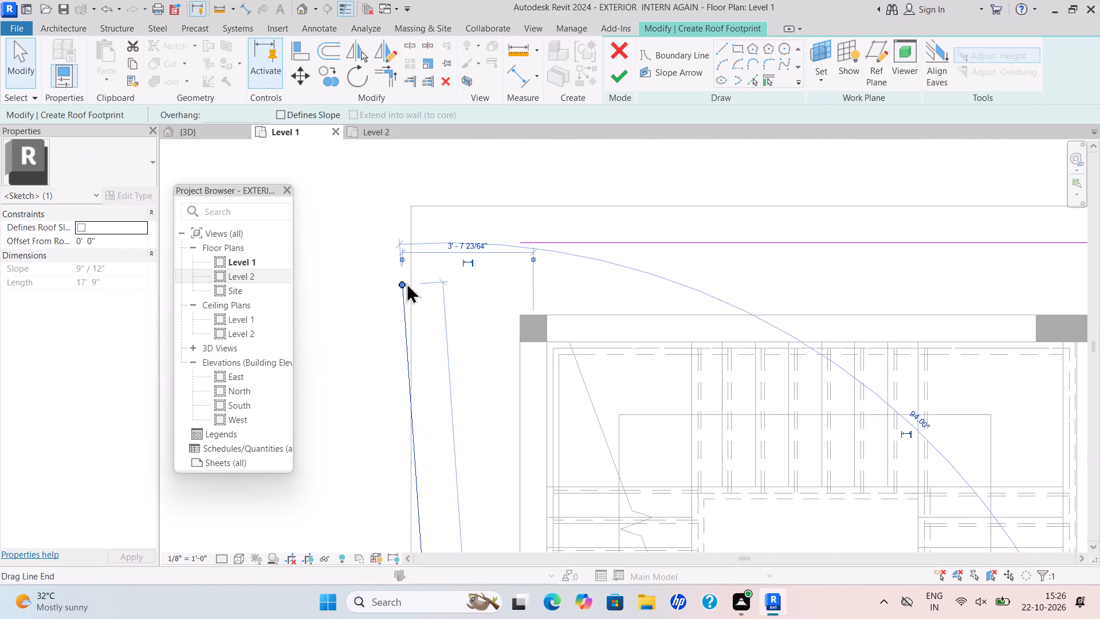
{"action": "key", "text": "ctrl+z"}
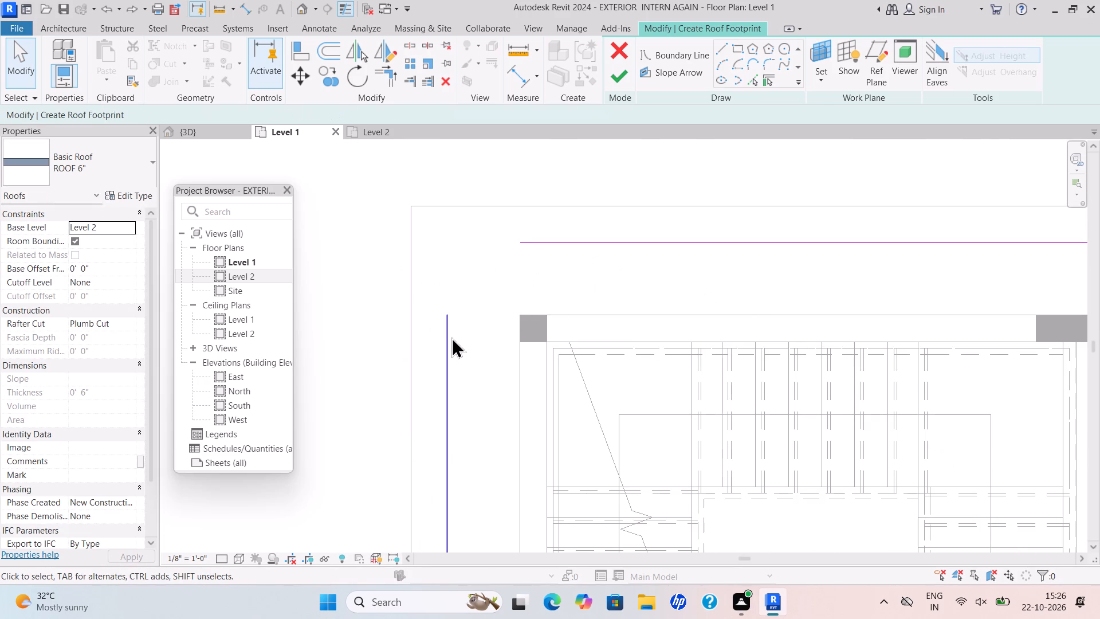
Lengthen the roof's west boundary line northward to about 18' 9", keeping it vertical, close to the north boundary line's level.
{"action": "left_click", "coordinate": [443, 335]}
{"action": "scroll", "coordinate": [455, 304], "scroll_direction": "up", "scroll_amount": 6}
{"action": "left_click_drag", "start_coordinate": [439, 326], "coordinate": [451, 240]}
{"action": "scroll", "coordinate": [466, 219], "scroll_direction": "down", "scroll_amount": 5}
{"action": "middle_click_drag", "start_coordinate": [465, 247], "coordinate": [470, 282]}
{"action": "scroll", "coordinate": [390, 274], "scroll_direction": "up", "scroll_amount": 10}
{"action": "scroll", "coordinate": [543, 193], "scroll_direction": "down", "scroll_amount": 5}
{"action": "middle_click_drag", "start_coordinate": [551, 210], "coordinate": [555, 254]}
{"action": "middle_click", "coordinate": [581, 233]}
{"action": "scroll", "coordinate": [580, 235], "scroll_direction": "down", "scroll_amount": 1}
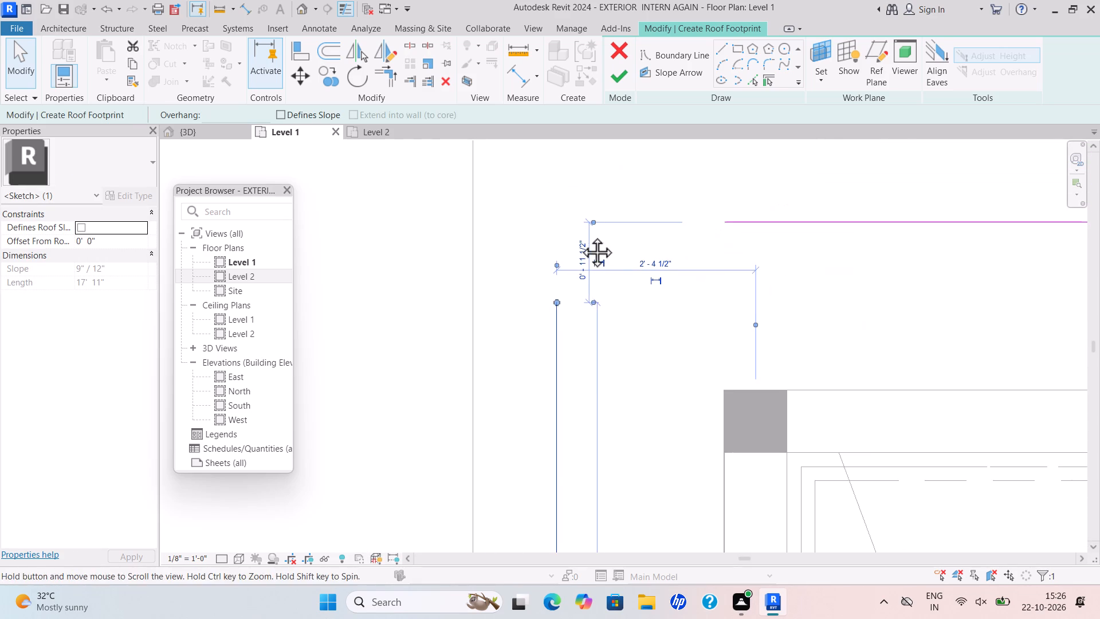
{"action": "scroll", "coordinate": [585, 305], "scroll_direction": "up", "scroll_amount": 6}
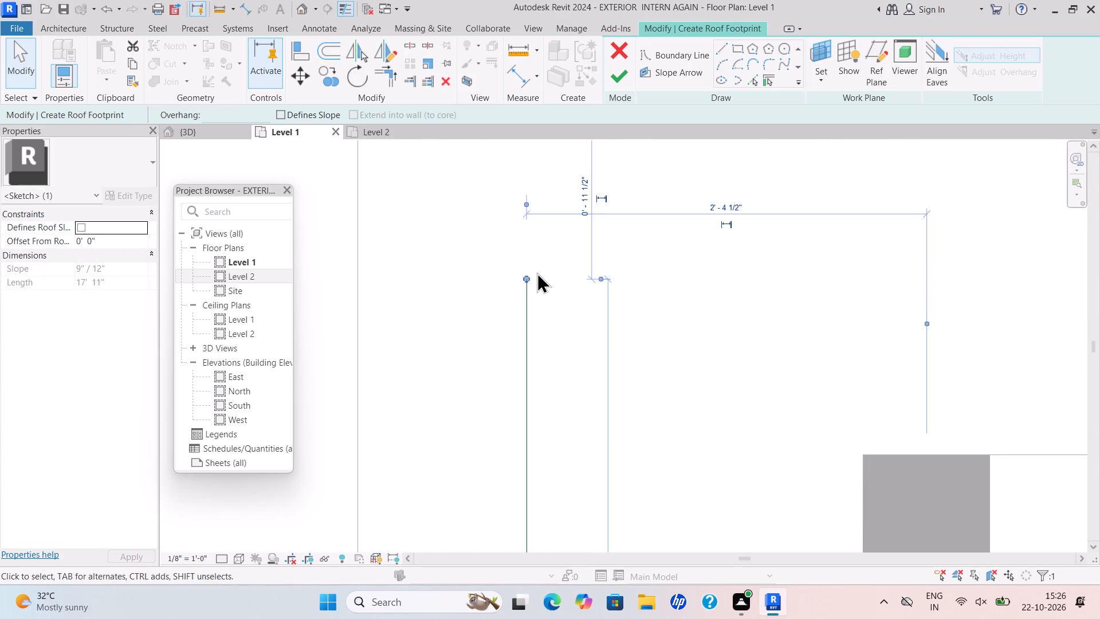
{"action": "scroll", "coordinate": [543, 263], "scroll_direction": "down", "scroll_amount": 4}
{"action": "middle_click_drag", "start_coordinate": [547, 271], "coordinate": [532, 366]}
{"action": "left_click_drag", "start_coordinate": [518, 366], "coordinate": [526, 321]}
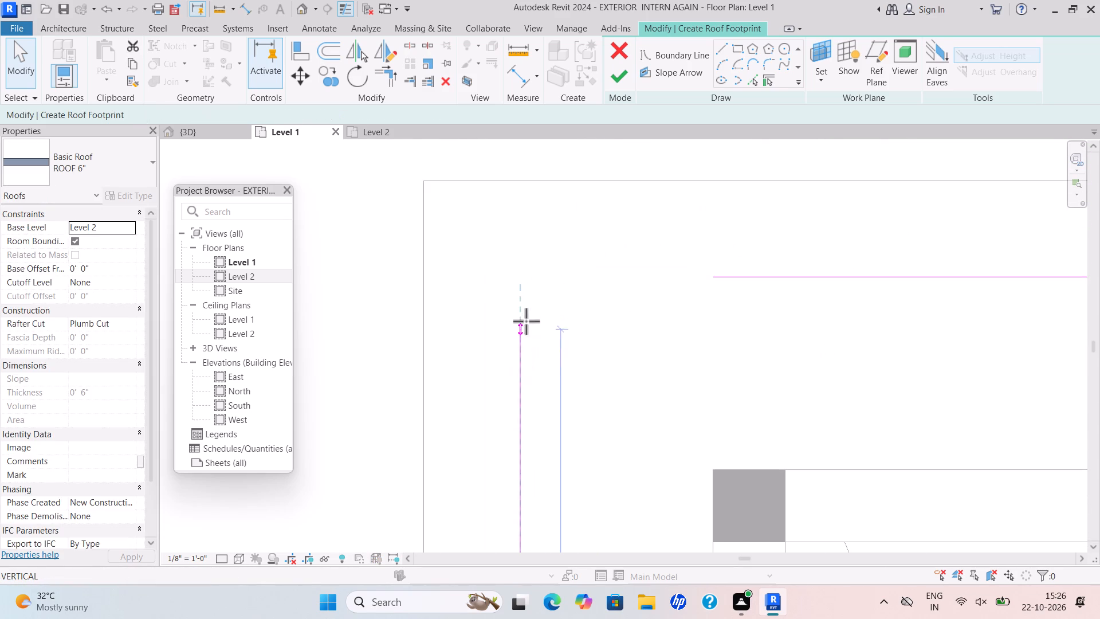
{"action": "left_click_drag", "start_coordinate": [526, 321], "coordinate": [533, 285]}
{"action": "scroll", "coordinate": [689, 265], "scroll_direction": "up", "scroll_amount": 4}
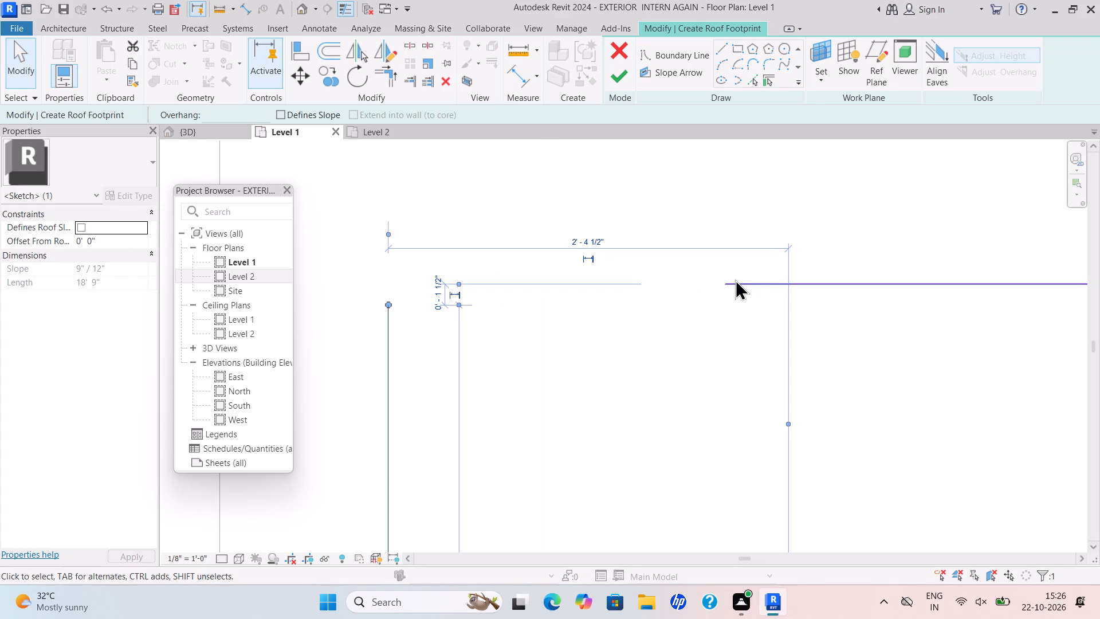
Extend the north roof boundary line westward until it meets the west boundary line at the northwest corner.
{"action": "left_click", "coordinate": [735, 279]}
{"action": "left_click_drag", "start_coordinate": [724, 286], "coordinate": [464, 296]}
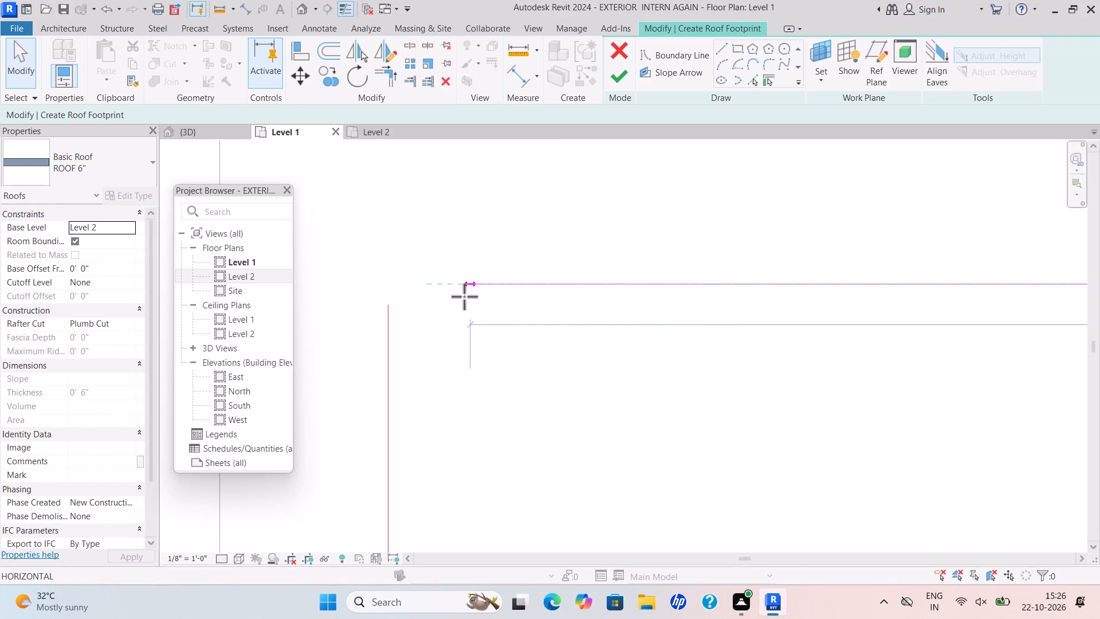
{"action": "left_click_drag", "start_coordinate": [464, 296], "coordinate": [394, 305]}
{"action": "scroll", "coordinate": [402, 311], "scroll_direction": "down", "scroll_amount": 2}
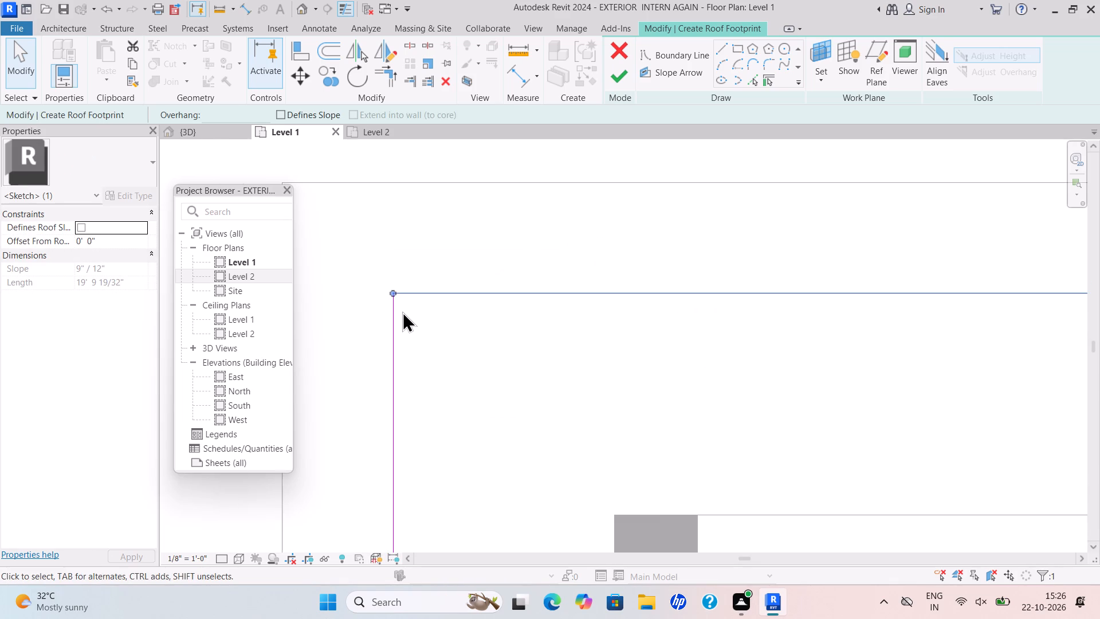
{"action": "scroll", "coordinate": [402, 311], "scroll_direction": "down", "scroll_amount": 2}
Finish the roof footprint sketch and attach the highlighted mummty walls to the roof.
{"action": "left_click", "coordinate": [617, 78]}
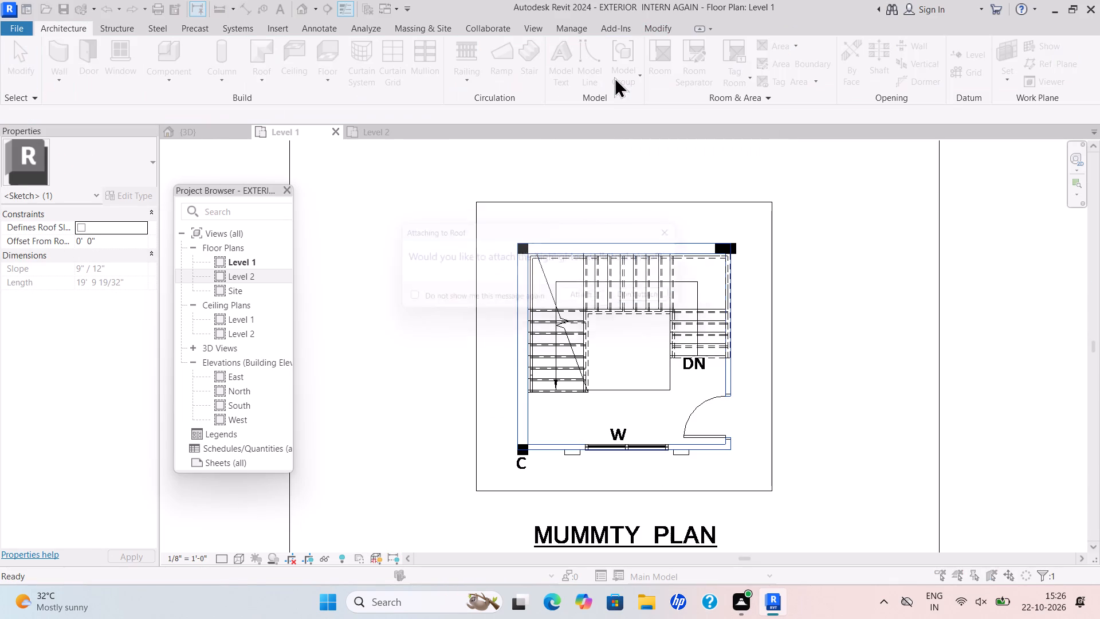
{"action": "left_click", "coordinate": [583, 294]}
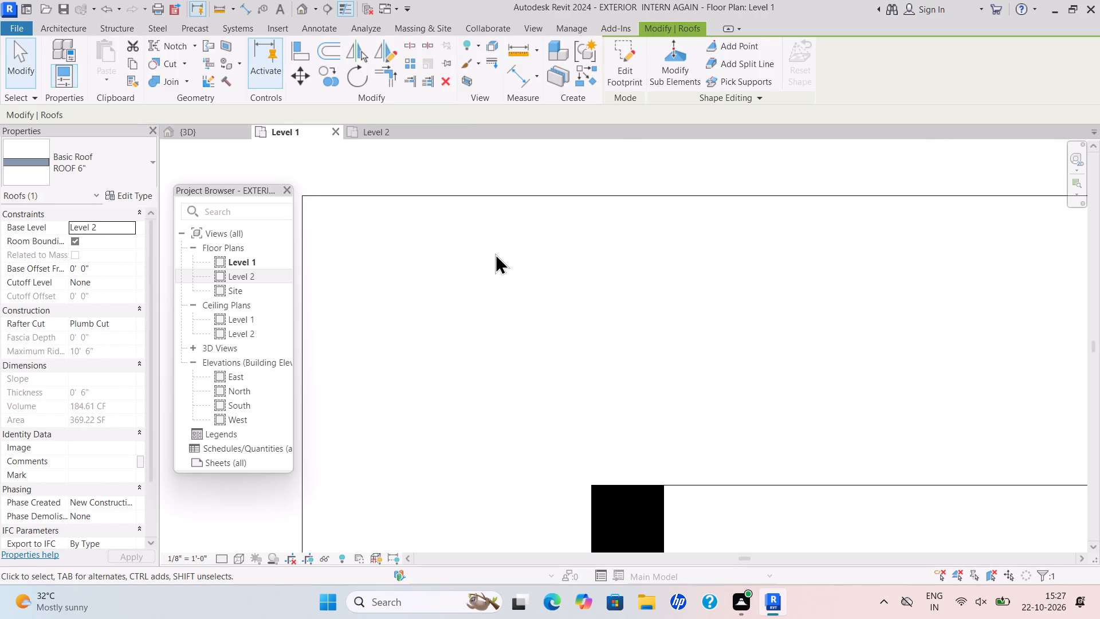
Examine the mummty and its roof in the 3D view.
{"action": "left_click_drag", "start_coordinate": [186, 129], "coordinate": [194, 134]}
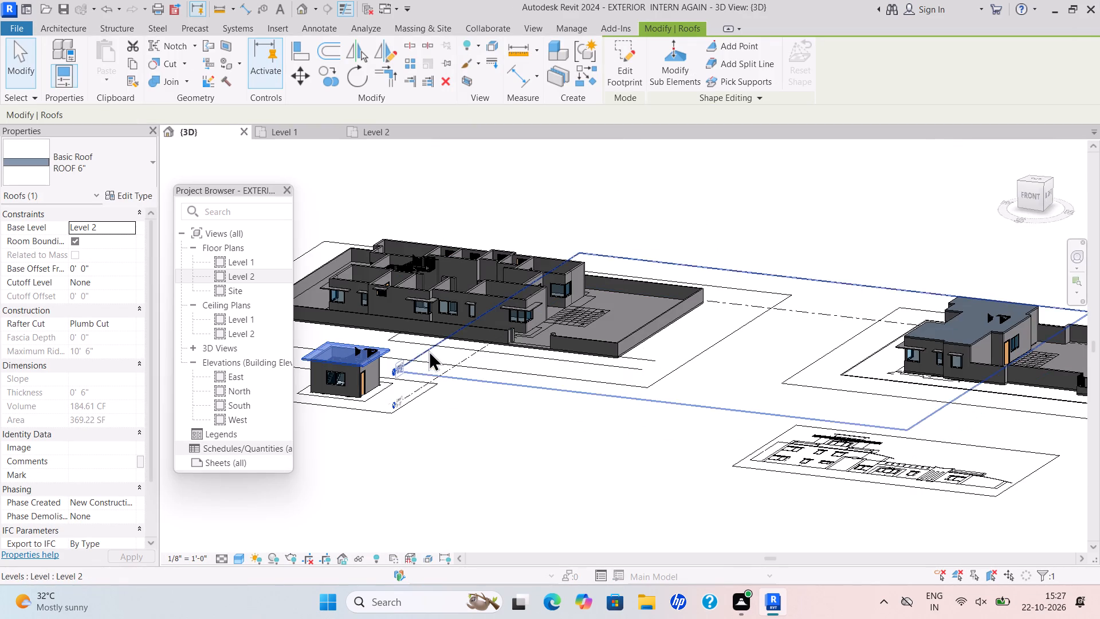
{"action": "scroll", "coordinate": [360, 348], "scroll_direction": "up", "scroll_amount": 9}
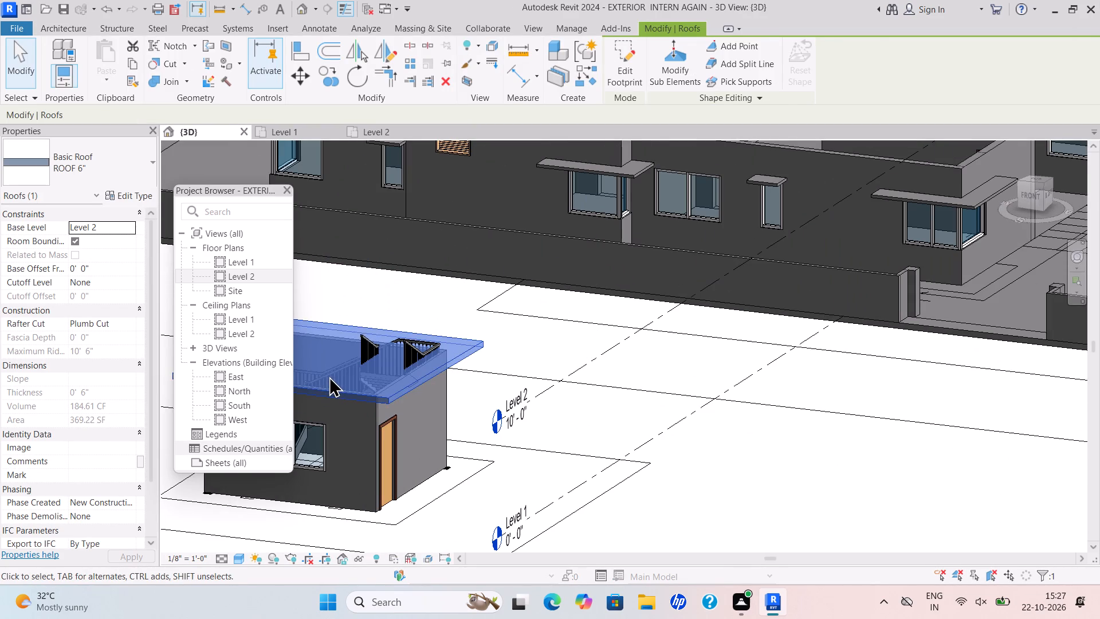
{"action": "key", "text": "Escape"}
{"action": "key", "text": "Escape"}
{"action": "scroll", "coordinate": [417, 375], "scroll_direction": "down", "scroll_amount": 6}
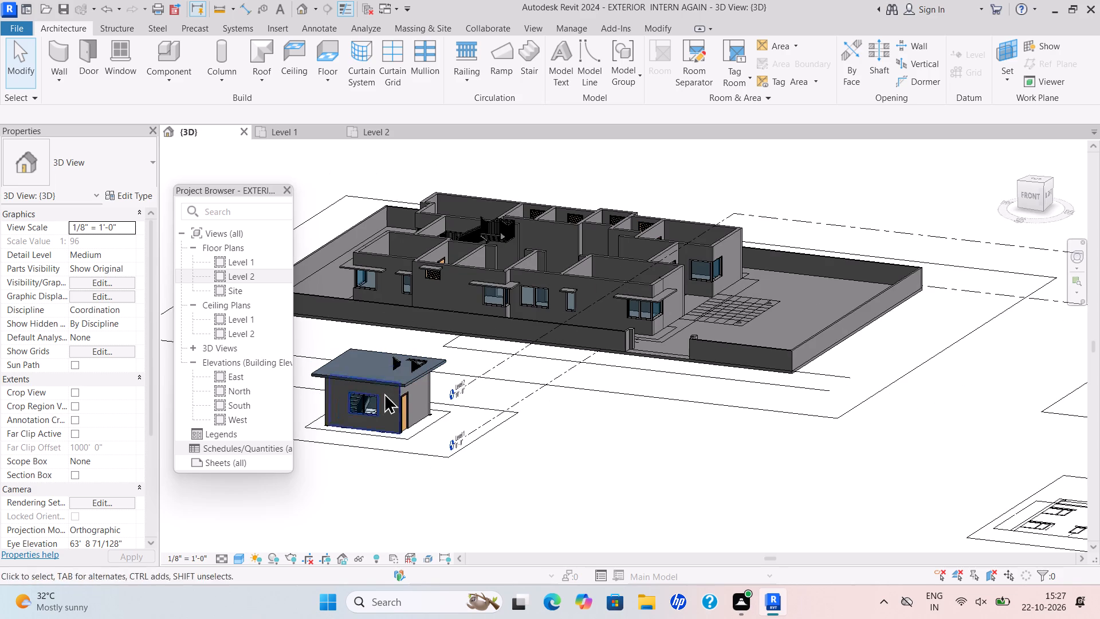
{"action": "scroll", "coordinate": [388, 382], "scroll_direction": "up", "scroll_amount": 4}
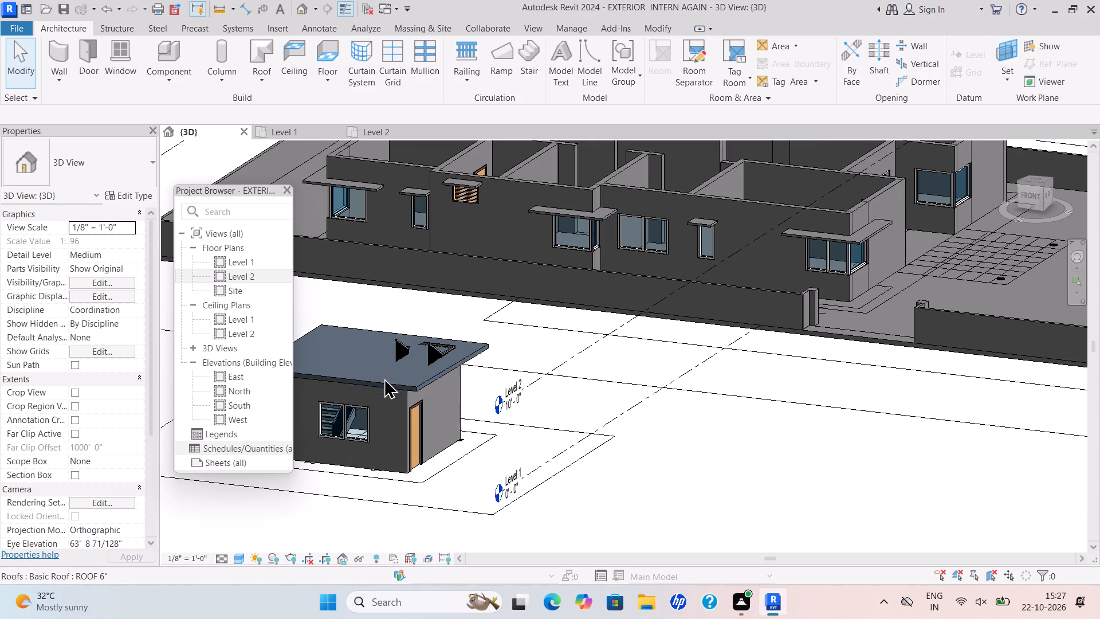
{"action": "scroll", "coordinate": [545, 314], "scroll_direction": "down", "scroll_amount": 5}
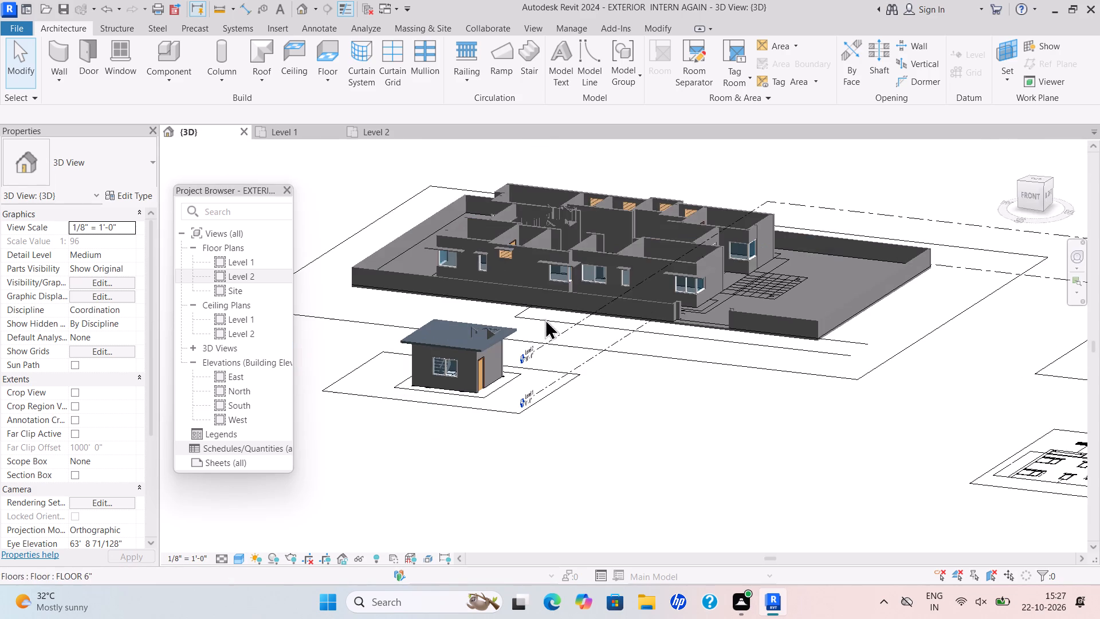
Start a Handrail - Rectangular railing by sketched path in the Level 1 plan, with base level Level 2 and base offset 6".
{"action": "left_click", "coordinate": [284, 131]}
{"action": "scroll", "coordinate": [477, 321], "scroll_direction": "down", "scroll_amount": 13}
{"action": "scroll", "coordinate": [440, 371], "scroll_direction": "down", "scroll_amount": 5}
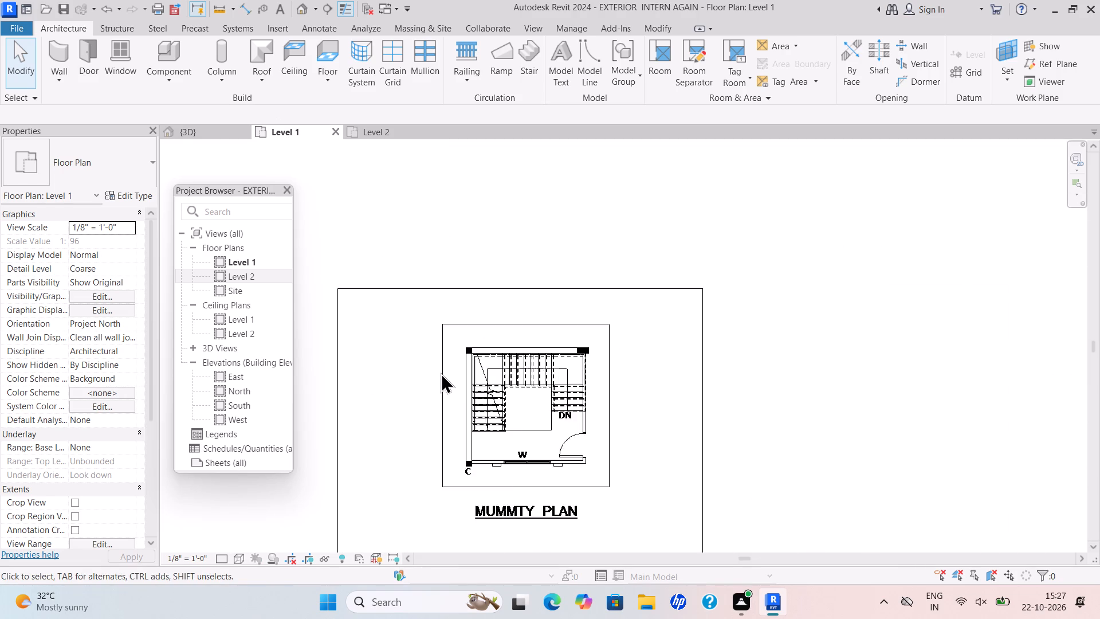
{"action": "scroll", "coordinate": [462, 387], "scroll_direction": "down", "scroll_amount": 3}
{"action": "middle_click_drag", "start_coordinate": [450, 399], "coordinate": [390, 338]}
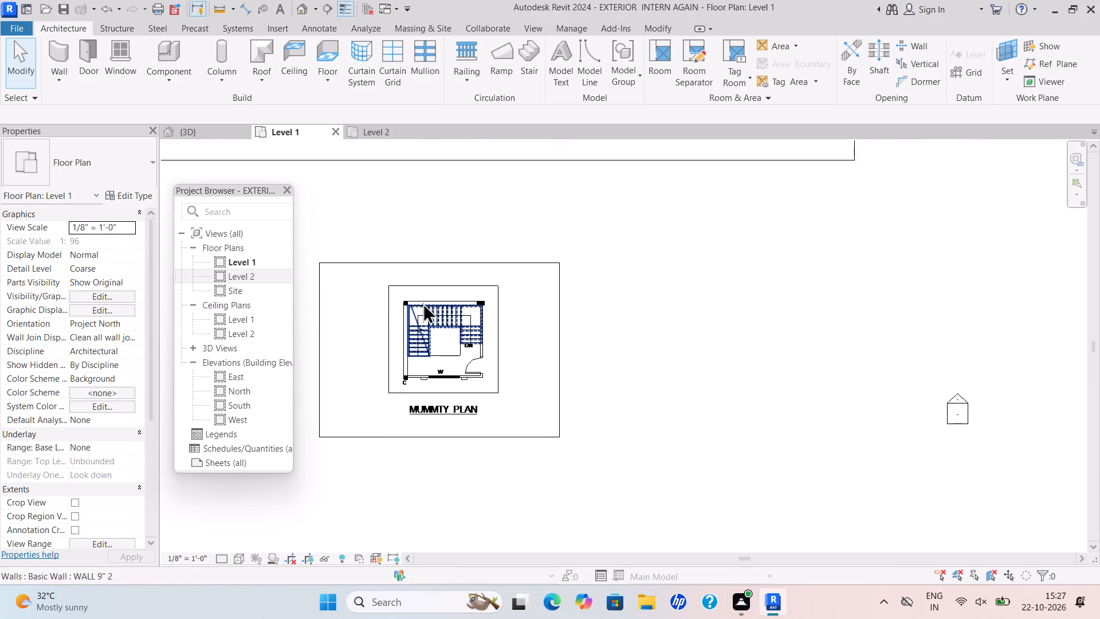
{"action": "scroll", "coordinate": [561, 276], "scroll_direction": "up", "scroll_amount": 4}
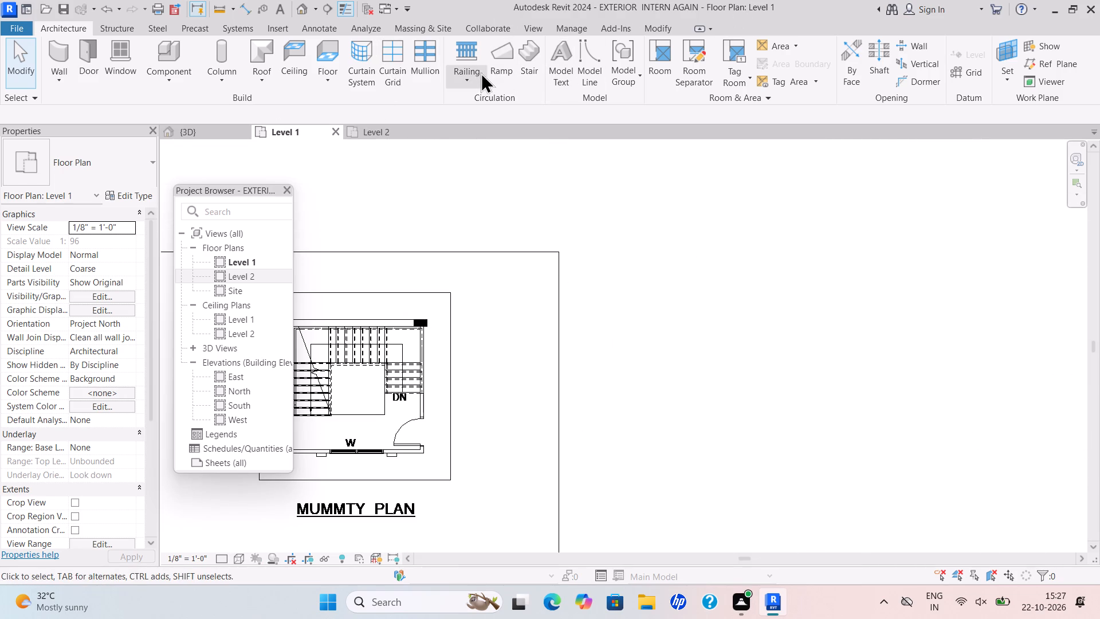
{"action": "left_click", "coordinate": [463, 84]}
{"action": "left_click", "coordinate": [509, 103]}
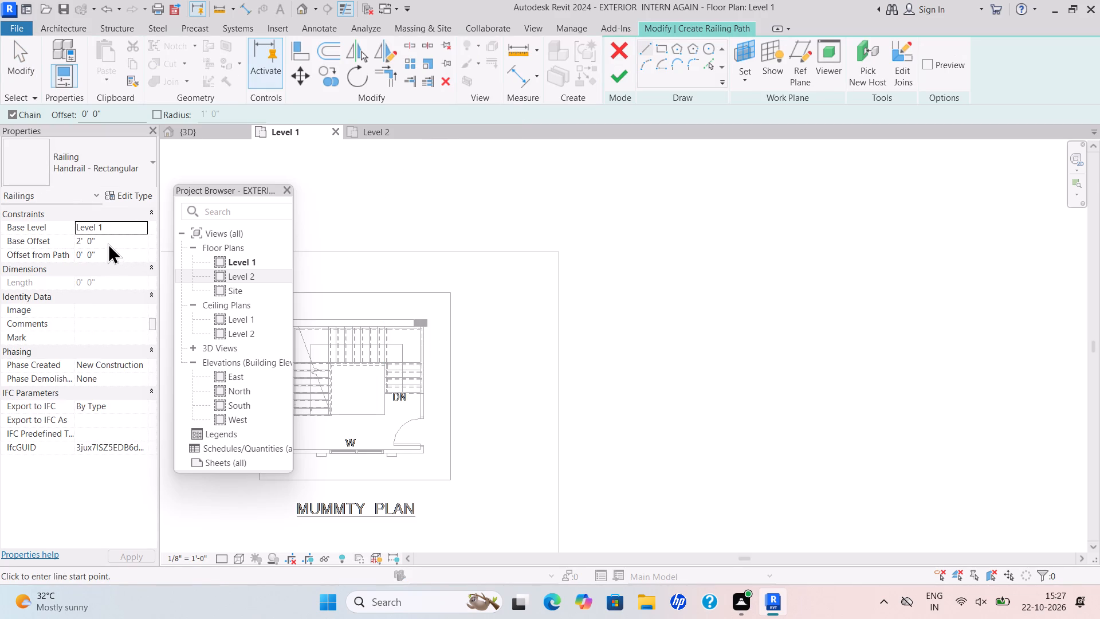
{"action": "left_click_drag", "start_coordinate": [108, 241], "coordinate": [60, 271]}
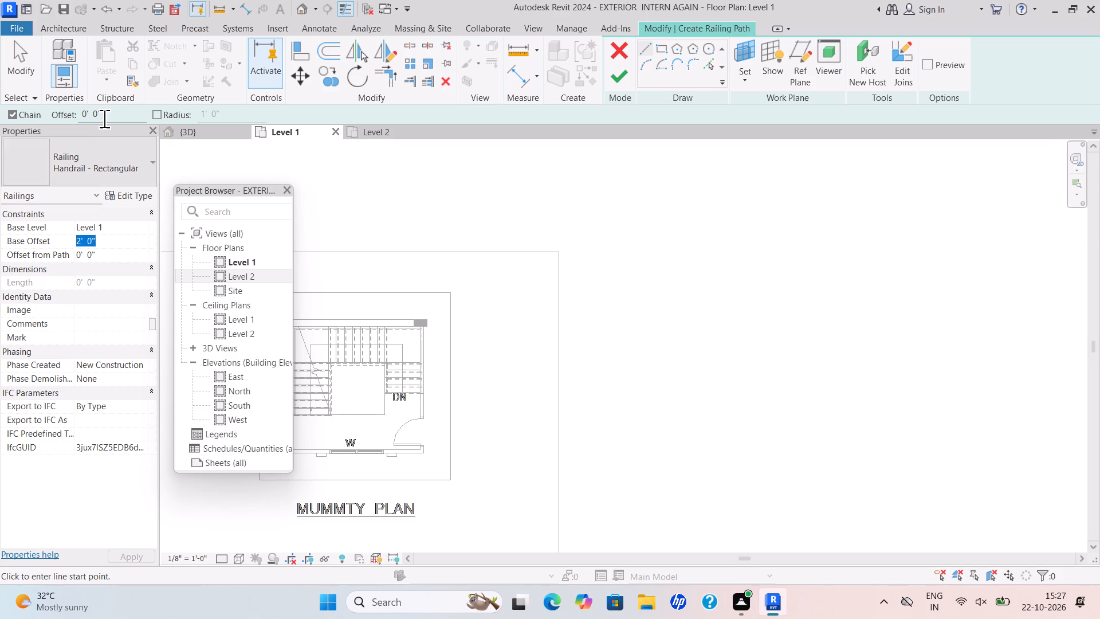
{"action": "key", "text": "BackSpace"}
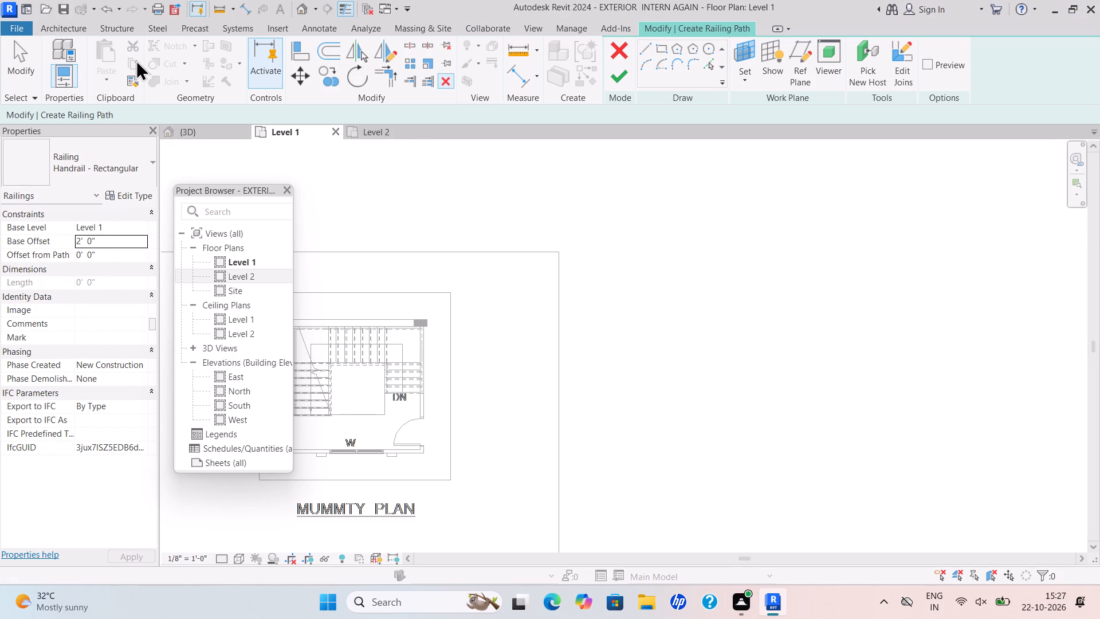
{"action": "left_click_drag", "start_coordinate": [103, 236], "coordinate": [64, 267]}
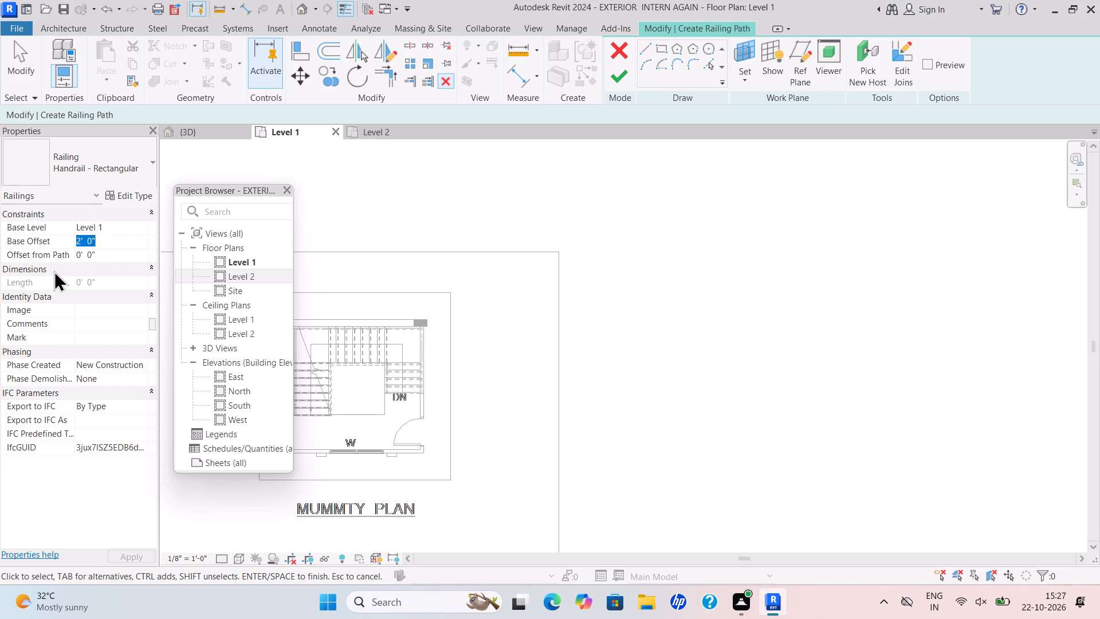
{"action": "key", "text": "BackSpace"}
{"action": "key", "text": "6"}
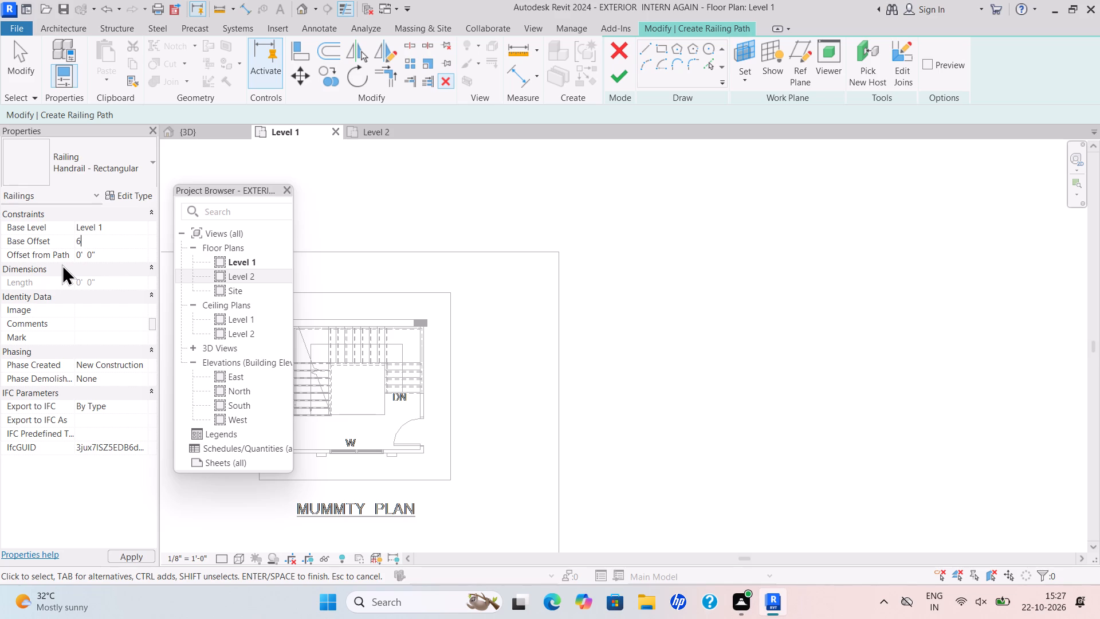
{"action": "key", "text": "shift+quotedbl"}
{"action": "key", "text": "Return"}
{"action": "left_click", "coordinate": [138, 226]}
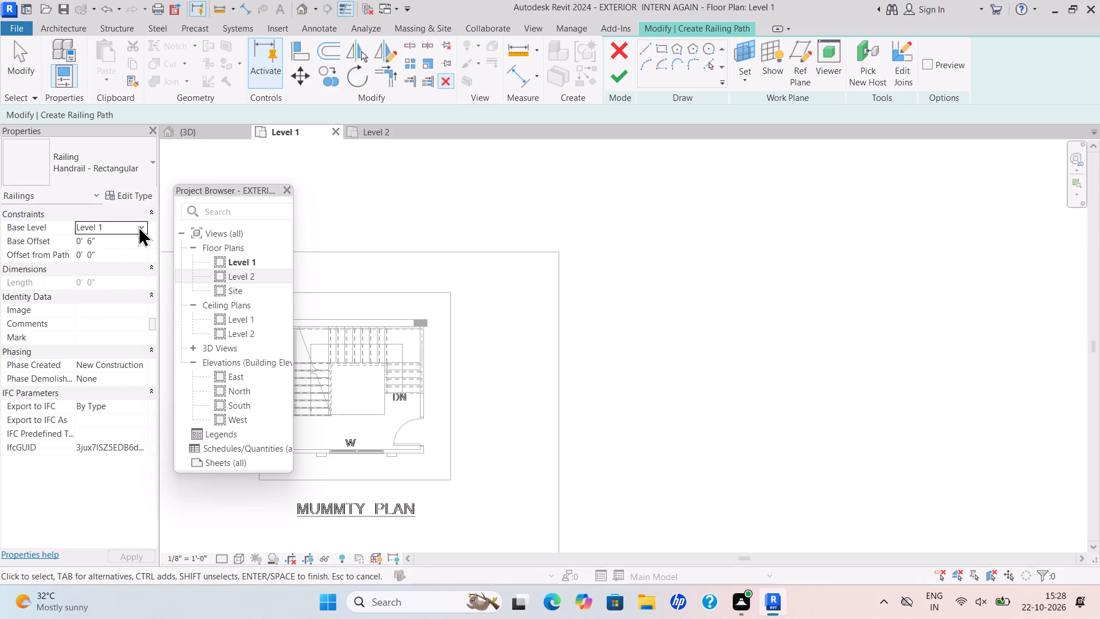
{"action": "left_click", "coordinate": [120, 265]}
Draw the railing path's west line offset 2' outward, from the mummty's northwest column corner to its southwest column corner.
{"action": "double_click", "coordinate": [639, 48]}
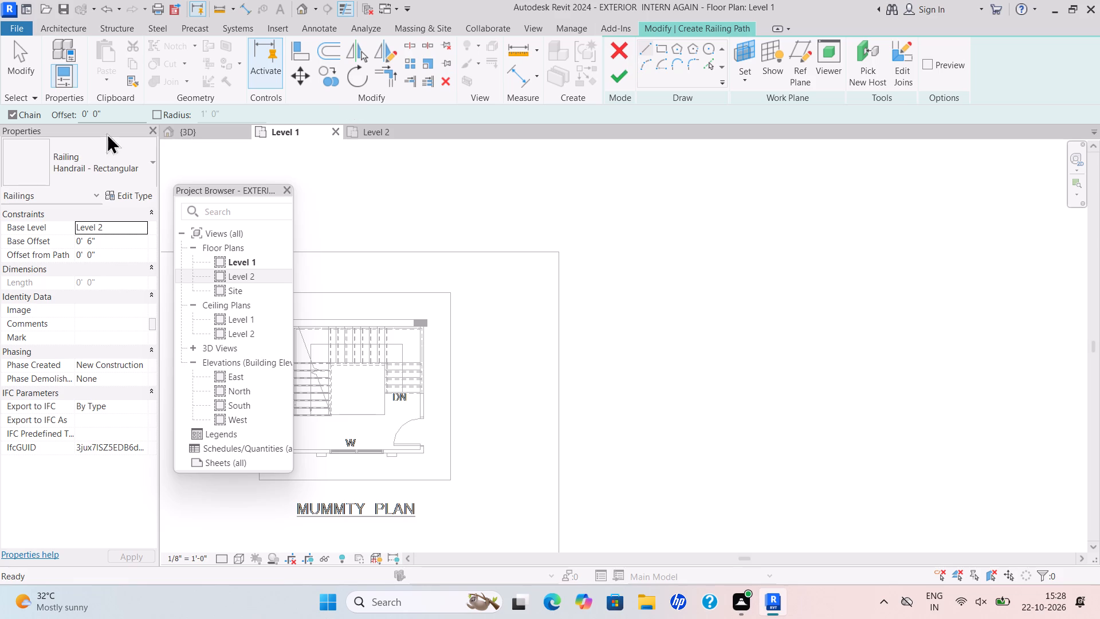
{"action": "left_click", "coordinate": [109, 106]}
{"action": "left_click_drag", "start_coordinate": [109, 118], "coordinate": [17, 142]}
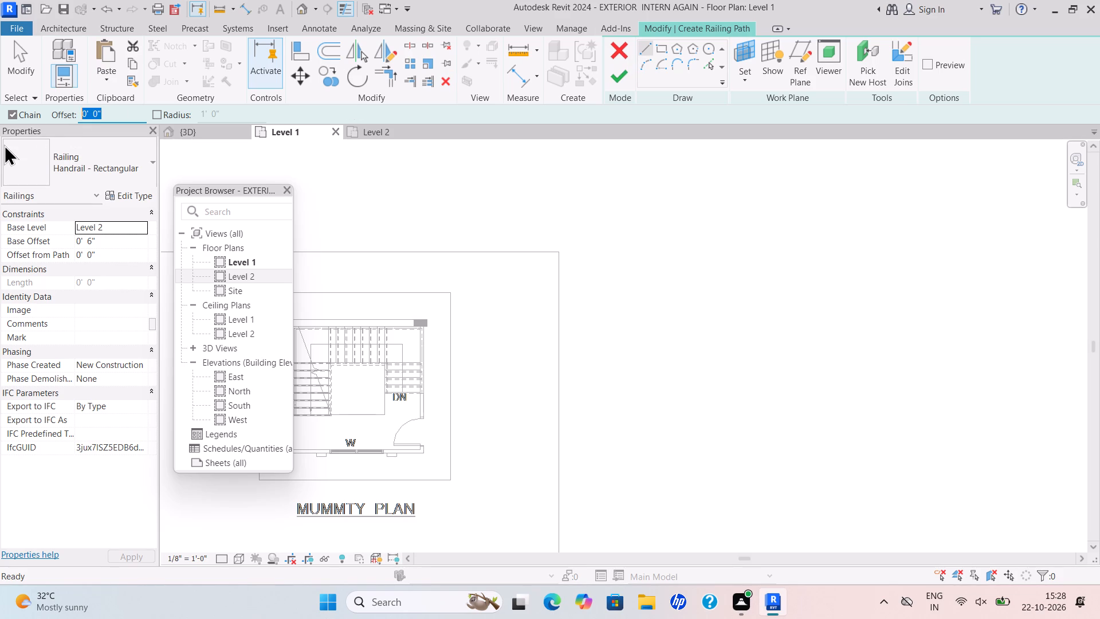
{"action": "key", "text": "BackSpace"}
{"action": "type", "text": "2'"}
{"action": "key", "text": "Return"}
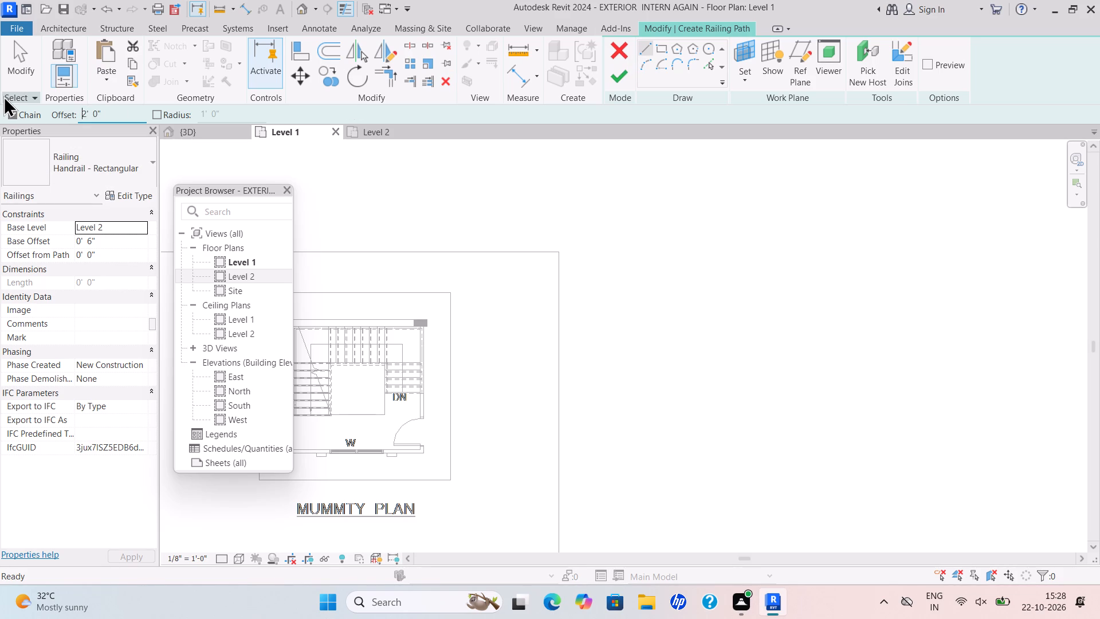
{"action": "scroll", "coordinate": [494, 239], "scroll_direction": "down", "scroll_amount": 5}
{"action": "middle_click_drag", "start_coordinate": [494, 239], "coordinate": [500, 232]}
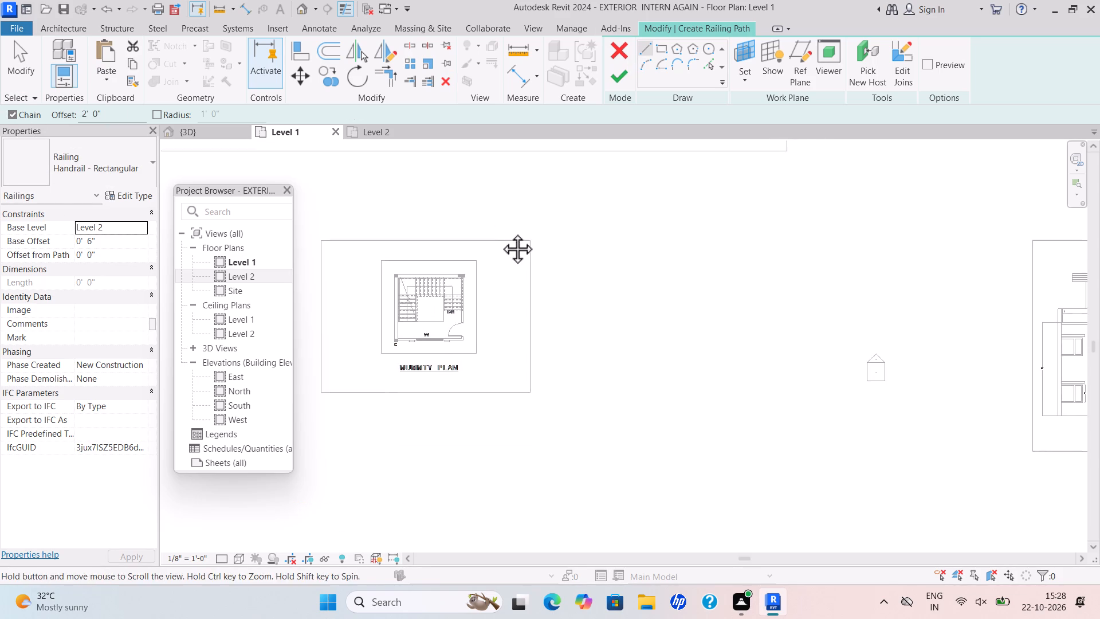
{"action": "middle_click_drag", "start_coordinate": [500, 232], "coordinate": [505, 230]}
{"action": "scroll", "coordinate": [410, 313], "scroll_direction": "up", "scroll_amount": 6}
{"action": "scroll", "coordinate": [389, 221], "scroll_direction": "up", "scroll_amount": 10}
{"action": "left_click_drag", "start_coordinate": [391, 214], "coordinate": [402, 275]}
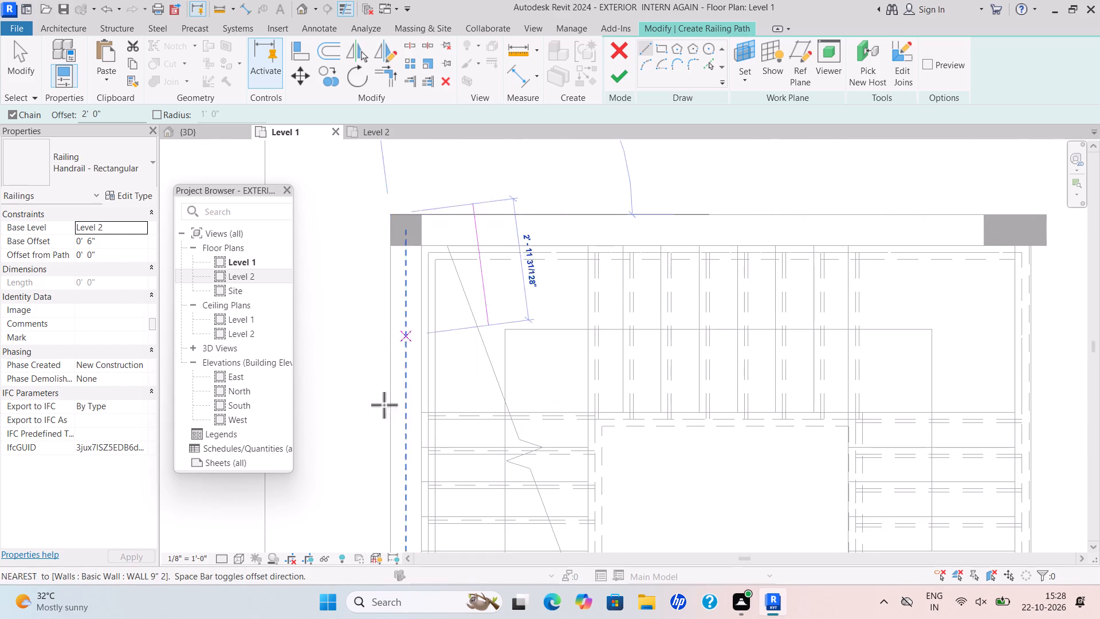
{"action": "key", "text": "space"}
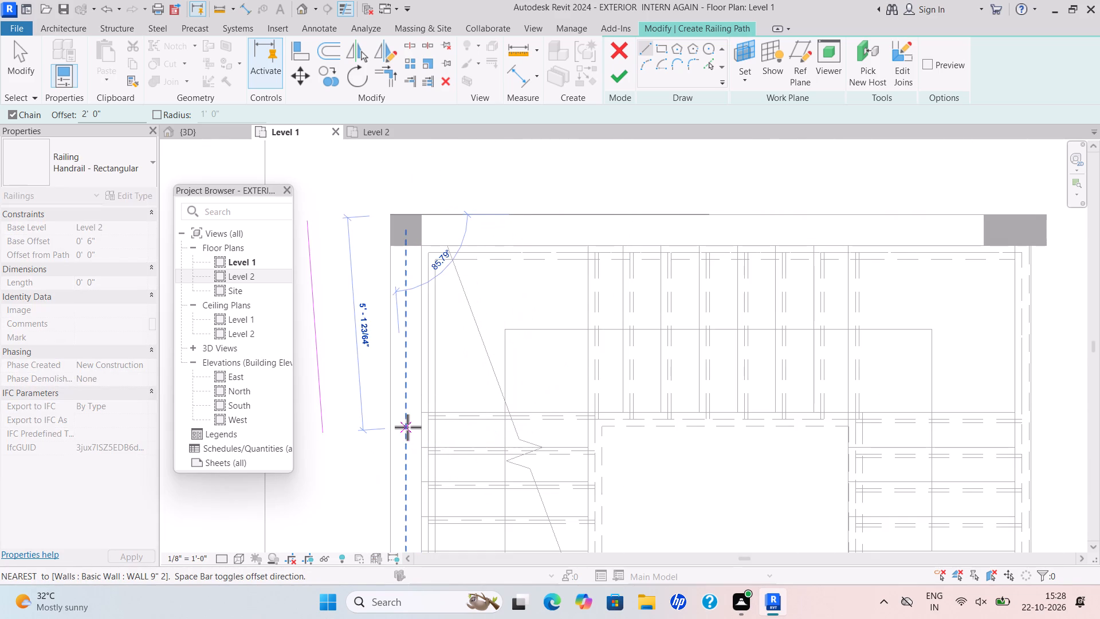
{"action": "scroll", "coordinate": [436, 463], "scroll_direction": "down", "scroll_amount": 4}
{"action": "middle_click_drag", "start_coordinate": [436, 463], "coordinate": [402, 145]}
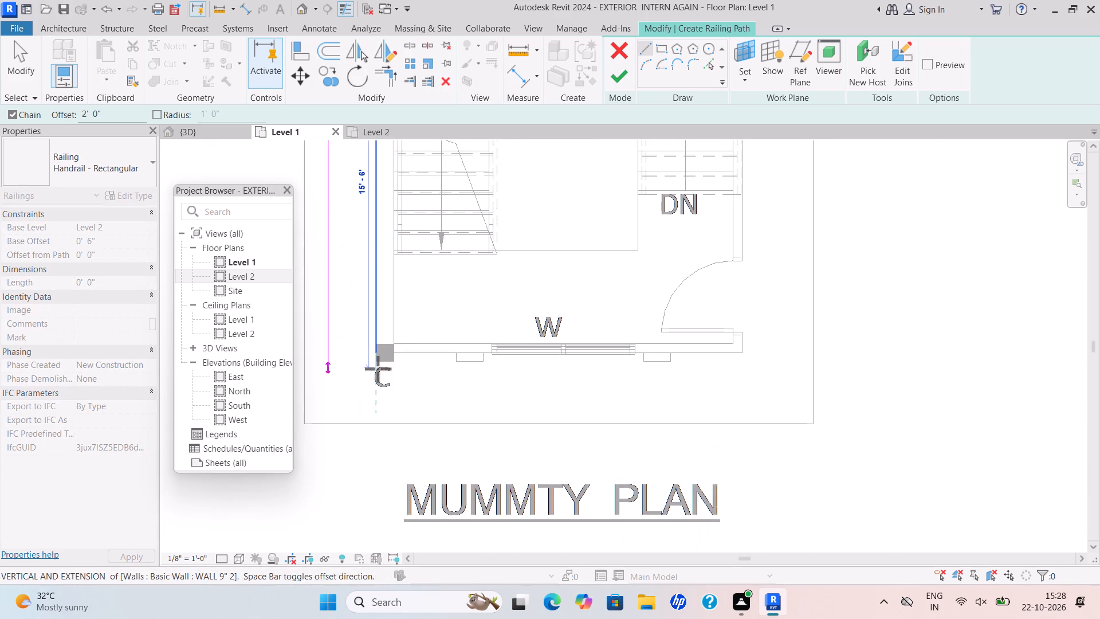
{"action": "scroll", "coordinate": [378, 369], "scroll_direction": "up", "scroll_amount": 11}
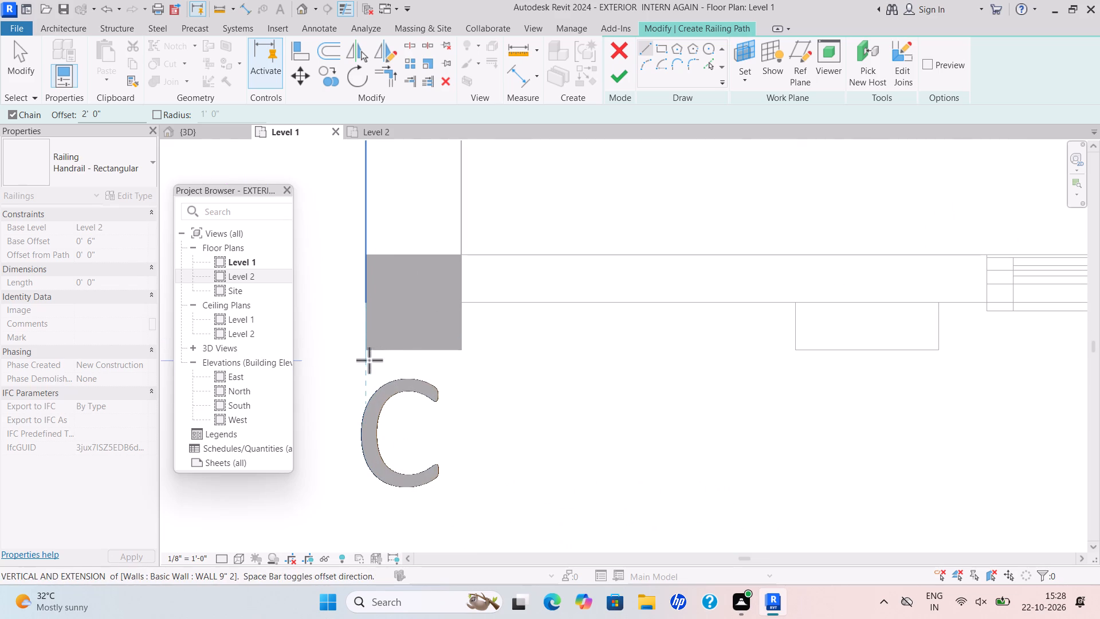
{"action": "scroll", "coordinate": [370, 346], "scroll_direction": "up", "scroll_amount": 5}
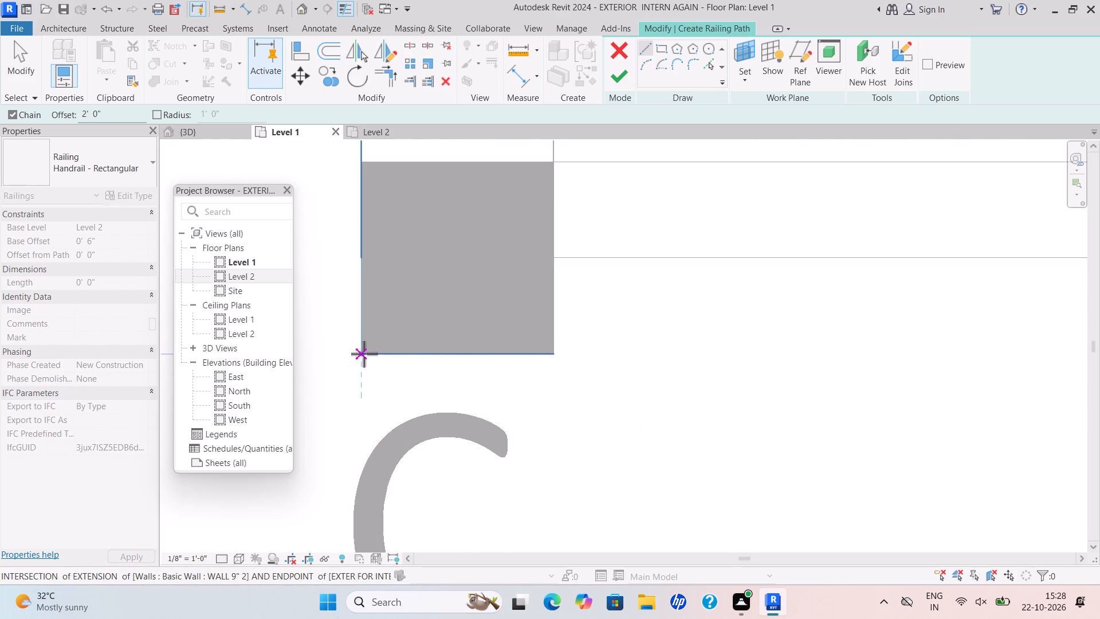
{"action": "scroll", "coordinate": [364, 354], "scroll_direction": "up", "scroll_amount": 6}
{"action": "left_click", "coordinate": [363, 359]}
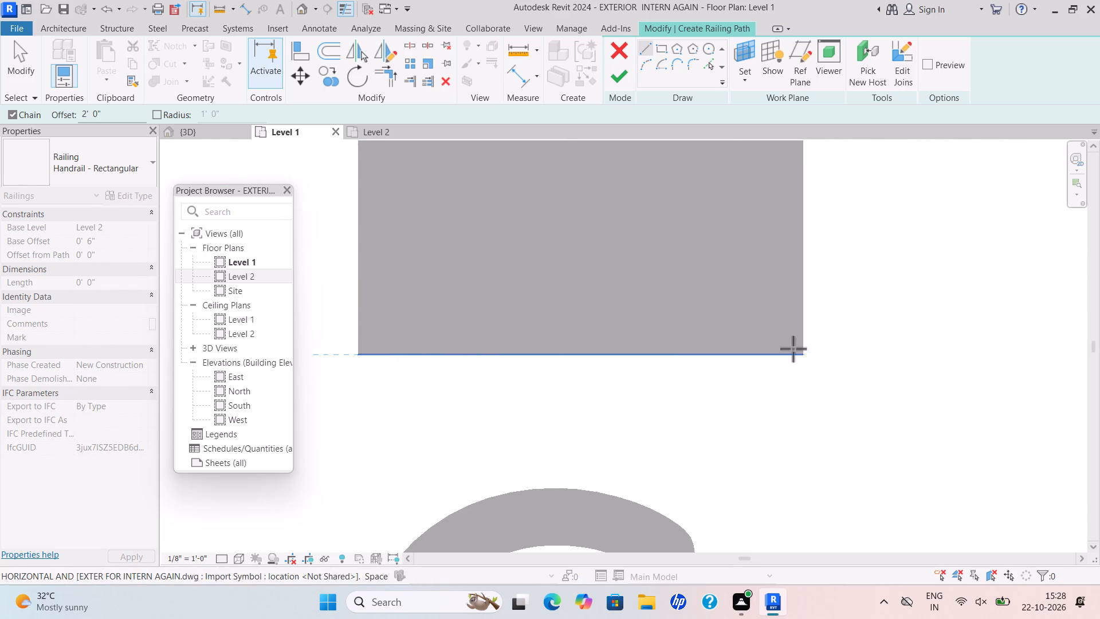
Continue the offset railing path along the mummty's south side to the outer southeast wall corner.
{"action": "scroll", "coordinate": [139, 543], "scroll_direction": "down", "scroll_amount": 4}
{"action": "scroll", "coordinate": [762, 359], "scroll_direction": "down", "scroll_amount": 5}
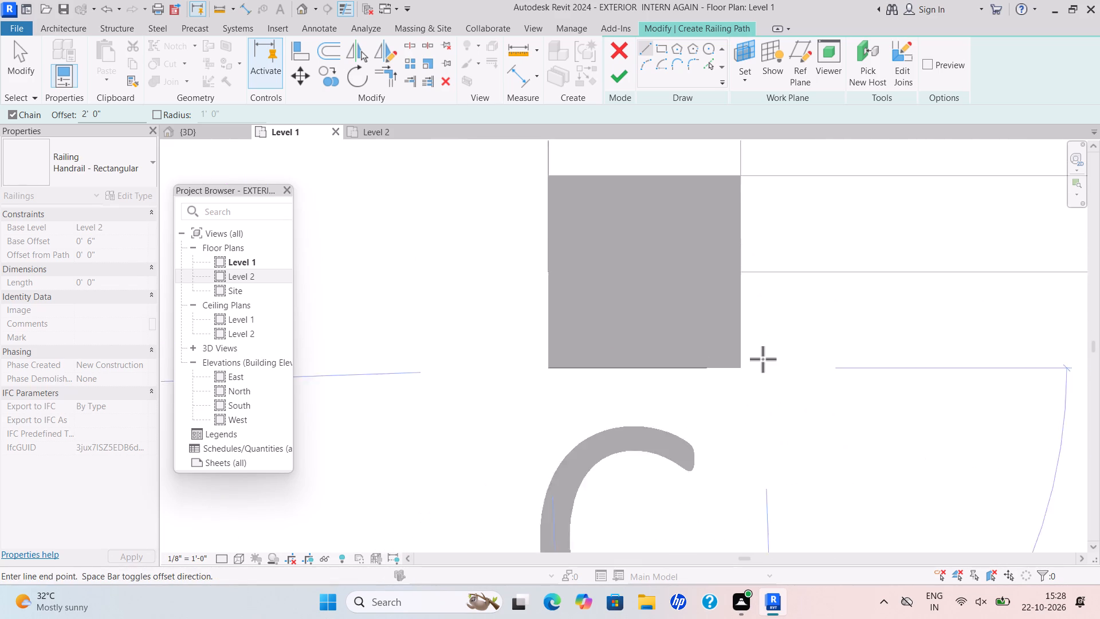
{"action": "scroll", "coordinate": [763, 359], "scroll_direction": "down", "scroll_amount": 8}
{"action": "middle_click_drag", "start_coordinate": [768, 348], "coordinate": [502, 275]}
{"action": "scroll", "coordinate": [502, 275], "scroll_direction": "up", "scroll_amount": 1}
{"action": "scroll", "coordinate": [914, 299], "scroll_direction": "down", "scroll_amount": 4}
{"action": "middle_click_drag", "start_coordinate": [914, 297], "coordinate": [806, 273]}
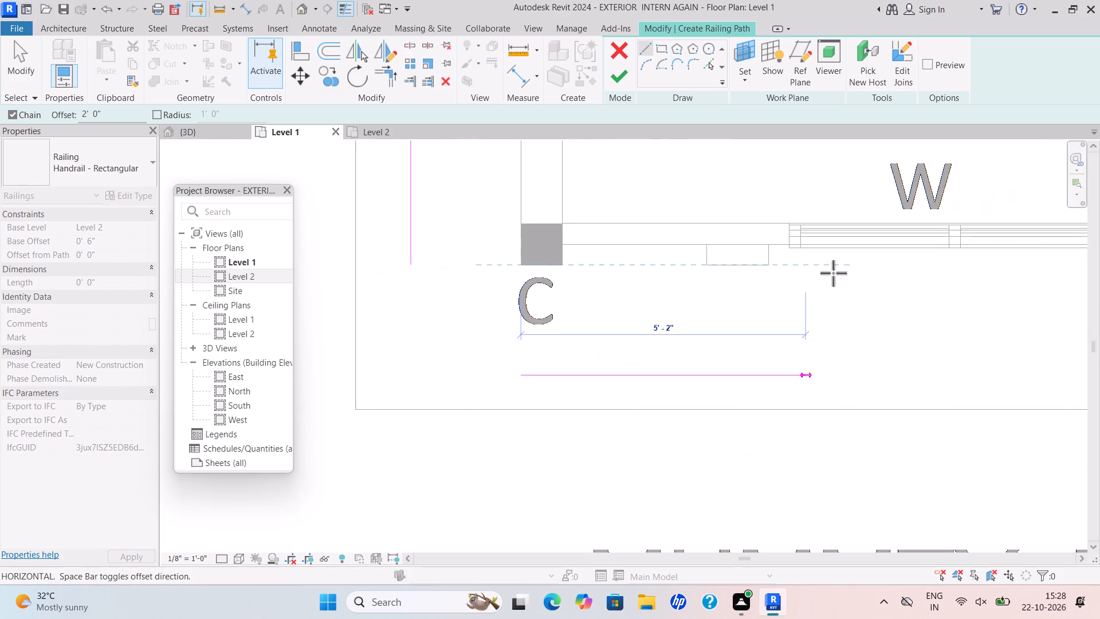
{"action": "scroll", "coordinate": [986, 273], "scroll_direction": "down", "scroll_amount": 3}
{"action": "middle_click_drag", "start_coordinate": [980, 273], "coordinate": [596, 271]}
{"action": "scroll", "coordinate": [598, 271], "scroll_direction": "up", "scroll_amount": 1}
{"action": "scroll", "coordinate": [895, 249], "scroll_direction": "up", "scroll_amount": 4}
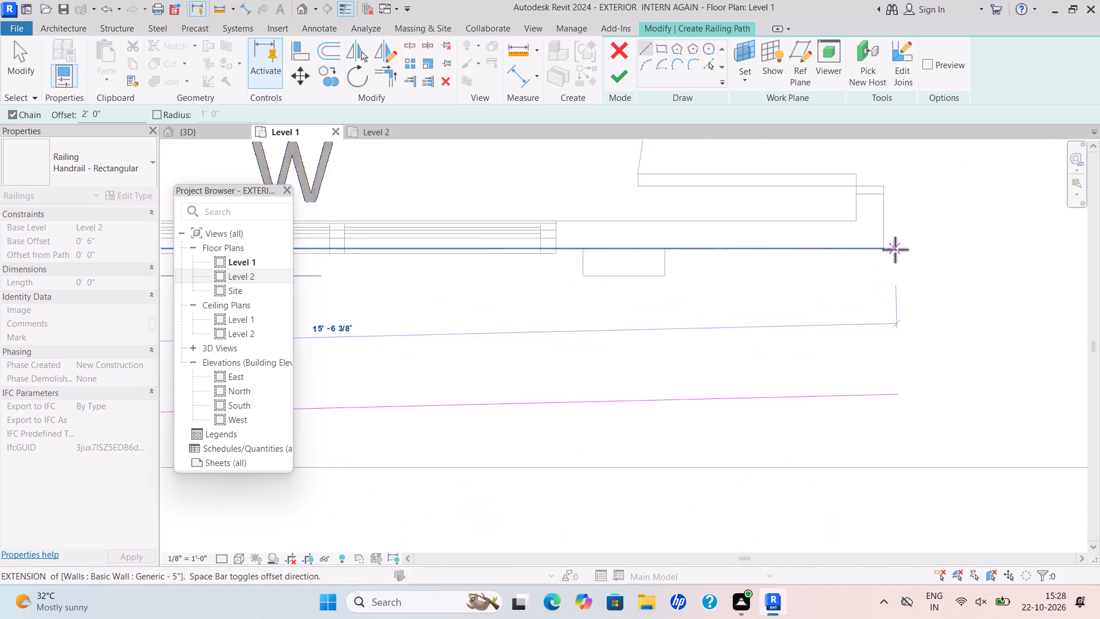
{"action": "scroll", "coordinate": [895, 249], "scroll_direction": "up", "scroll_amount": 1}
{"action": "left_click", "coordinate": [885, 250]}
Continue the offset railing path up the east side to the outer corner of the northeast column.
{"action": "scroll", "coordinate": [877, 193], "scroll_direction": "down", "scroll_amount": 6}
{"action": "middle_click_drag", "start_coordinate": [879, 210], "coordinate": [907, 383]}
{"action": "scroll", "coordinate": [894, 319], "scroll_direction": "down", "scroll_amount": 1}
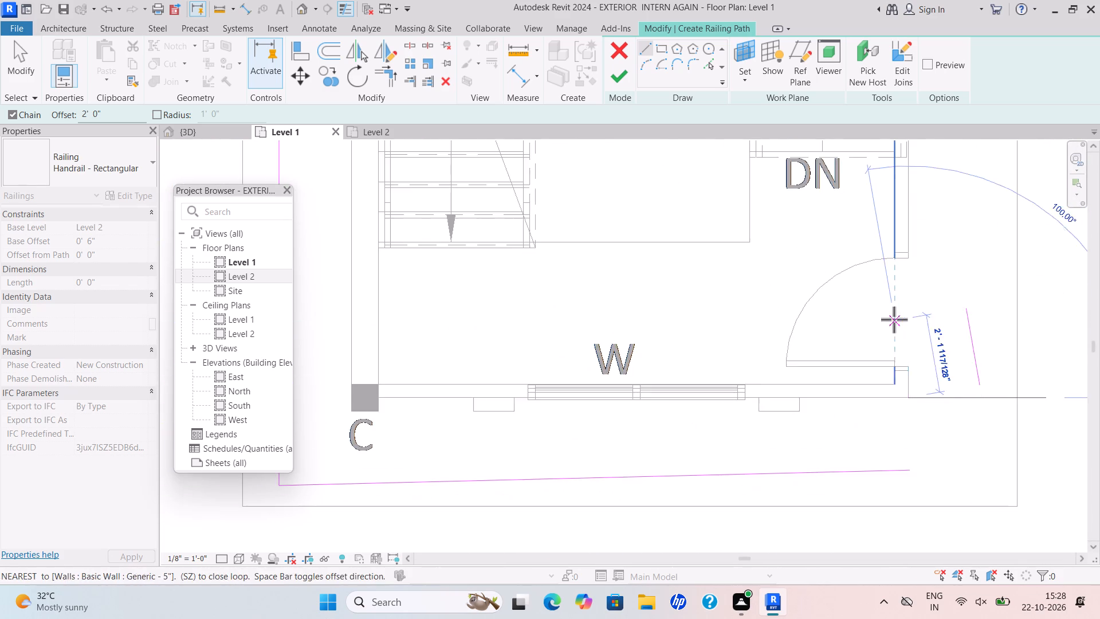
{"action": "scroll", "coordinate": [894, 319], "scroll_direction": "down", "scroll_amount": 1}
{"action": "scroll", "coordinate": [892, 250], "scroll_direction": "down", "scroll_amount": 5}
{"action": "middle_click_drag", "start_coordinate": [892, 250], "coordinate": [892, 415]}
{"action": "scroll", "coordinate": [916, 260], "scroll_direction": "up", "scroll_amount": 9}
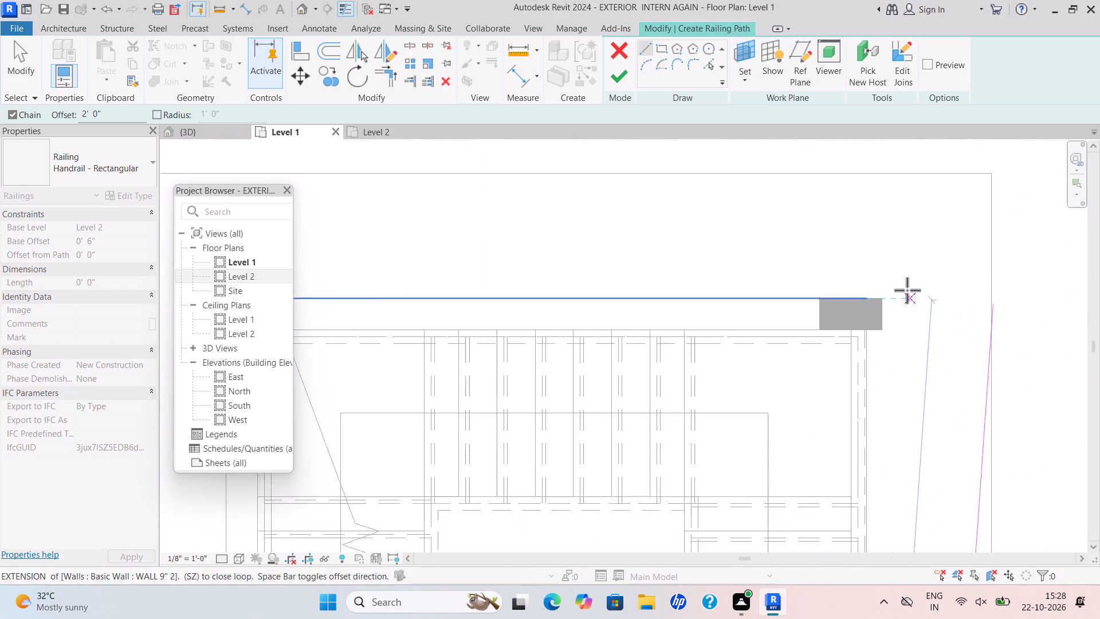
{"action": "scroll", "coordinate": [907, 290], "scroll_direction": "up", "scroll_amount": 8}
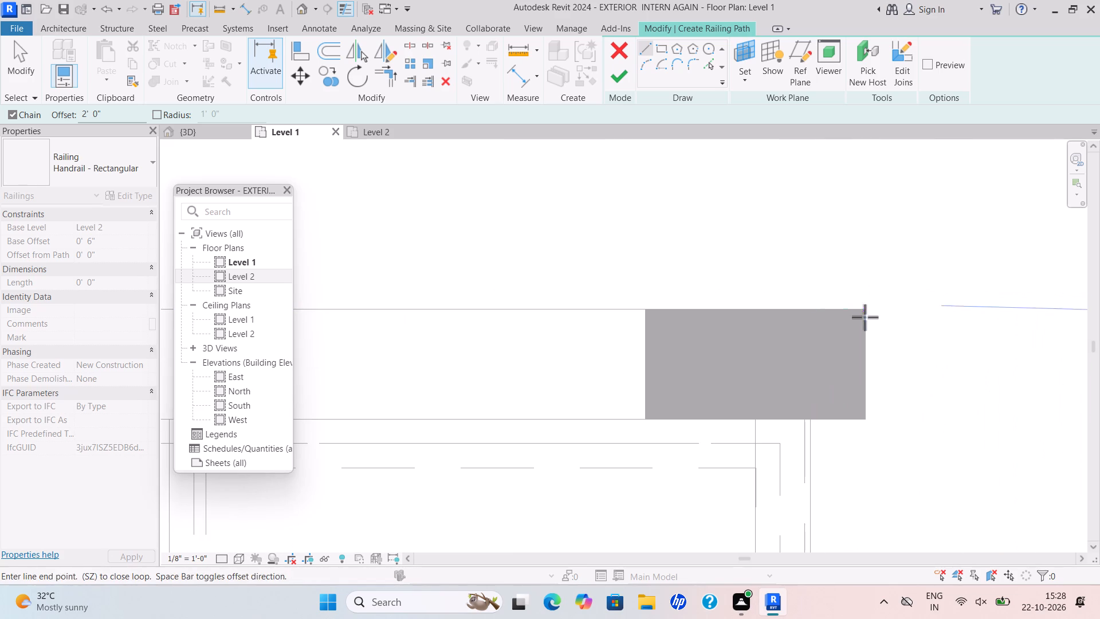
{"action": "left_click", "coordinate": [867, 307]}
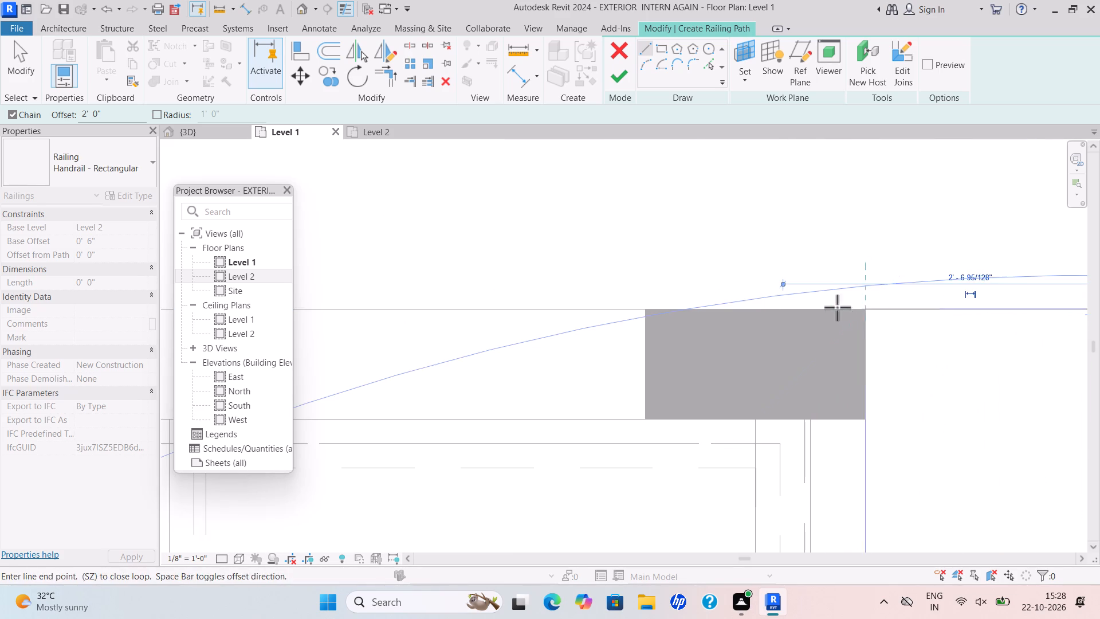
Close the offset railing path along the north side at the northwest column corner and finish the railing sketch.
{"action": "scroll", "coordinate": [532, 301], "scroll_direction": "down", "scroll_amount": 7}
{"action": "middle_click_drag", "start_coordinate": [545, 292], "coordinate": [764, 322]}
{"action": "scroll", "coordinate": [727, 321], "scroll_direction": "down", "scroll_amount": 3}
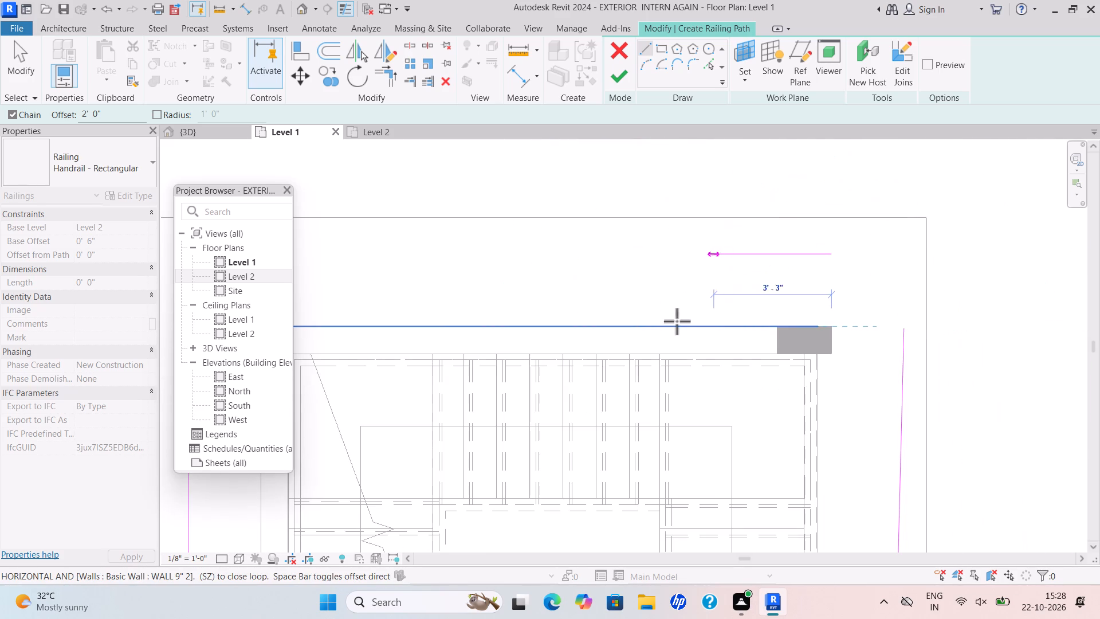
{"action": "scroll", "coordinate": [591, 315], "scroll_direction": "down", "scroll_amount": 5}
{"action": "middle_click_drag", "start_coordinate": [603, 308], "coordinate": [767, 340]}
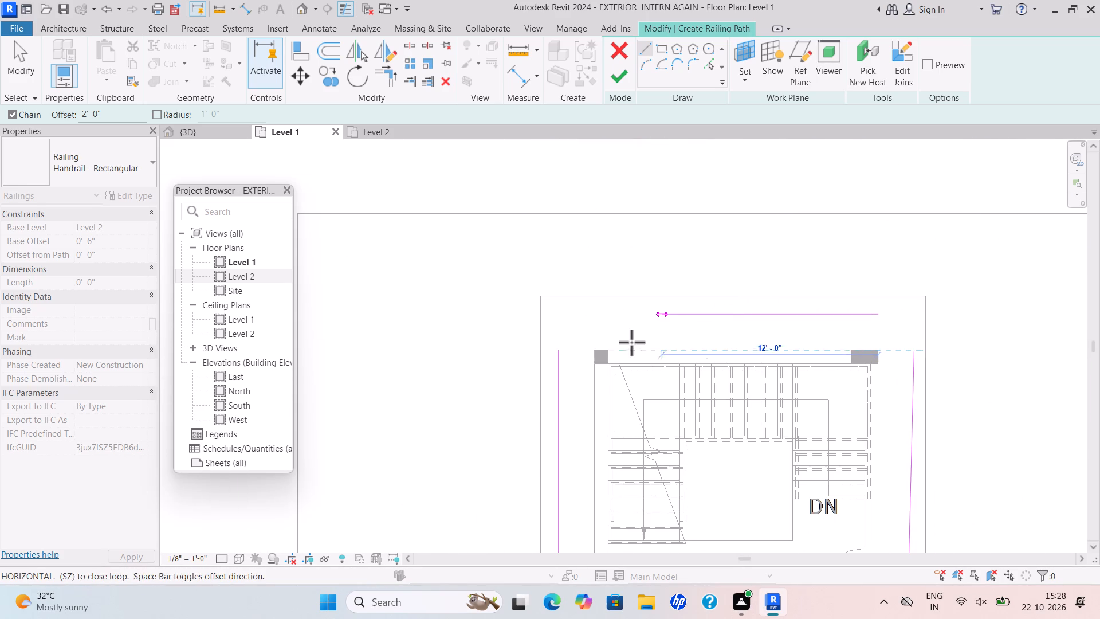
{"action": "scroll", "coordinate": [595, 350], "scroll_direction": "up", "scroll_amount": 9}
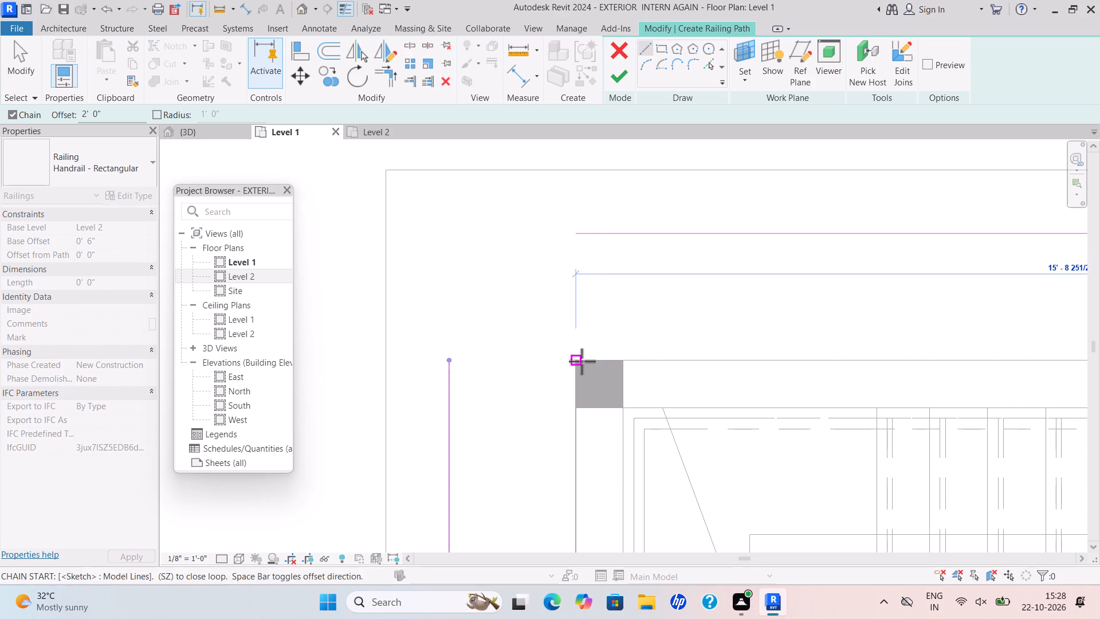
{"action": "left_click", "coordinate": [581, 362]}
{"action": "scroll", "coordinate": [643, 359], "scroll_direction": "down", "scroll_amount": 4}
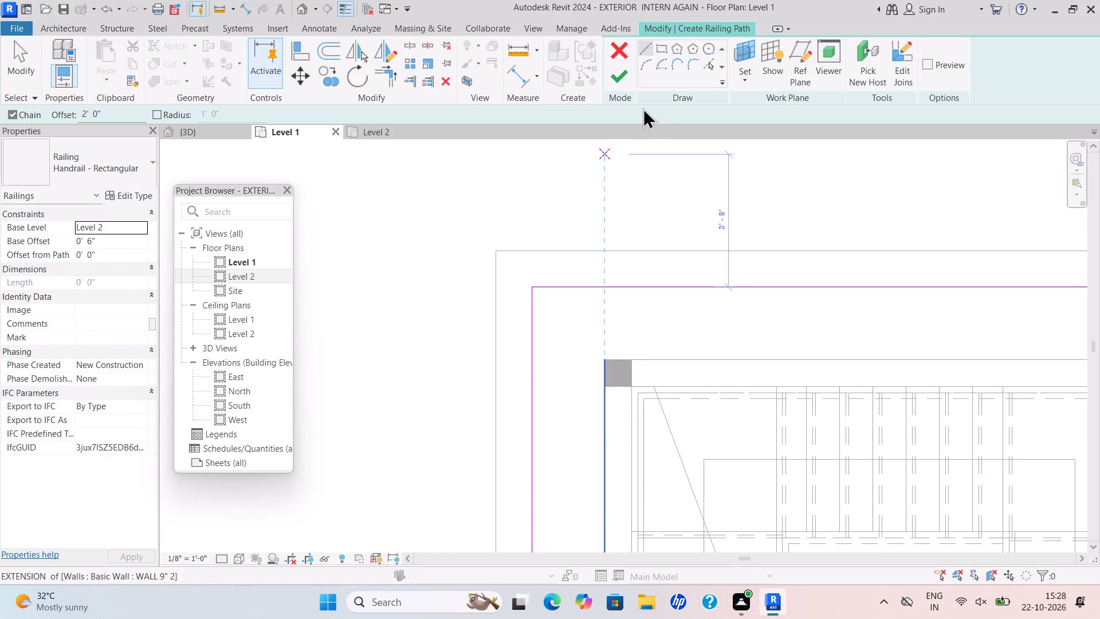
{"action": "left_click", "coordinate": [618, 80]}
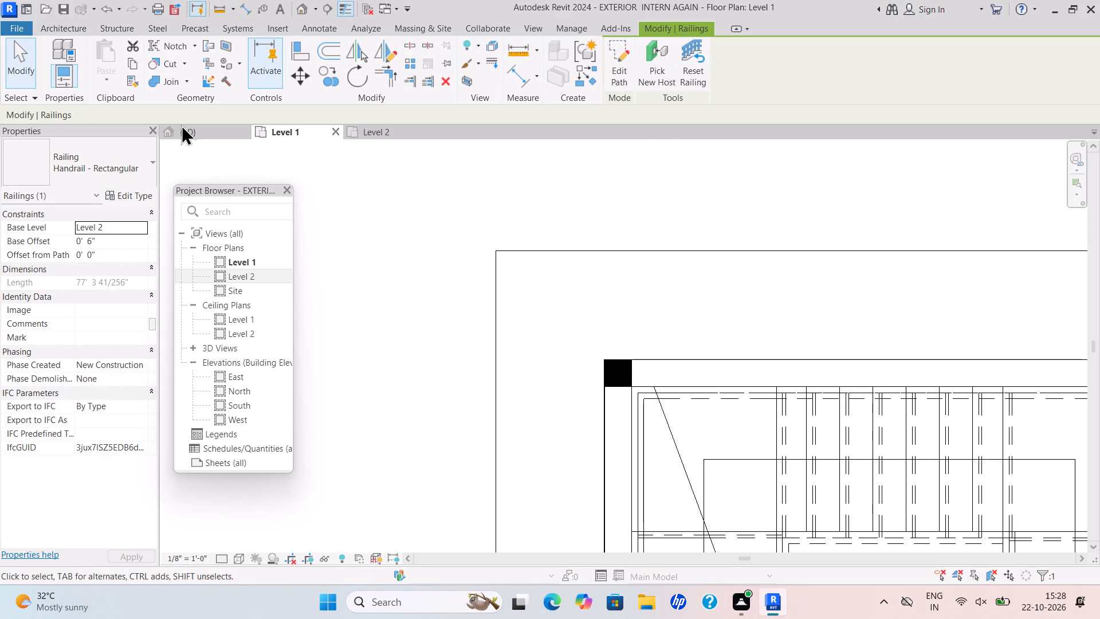
Examine the new mummty roof railing in the 3D view.
{"action": "left_click", "coordinate": [182, 124]}
{"action": "left_click", "coordinate": [185, 133]}
{"action": "scroll", "coordinate": [541, 308], "scroll_direction": "up", "scroll_amount": 6}
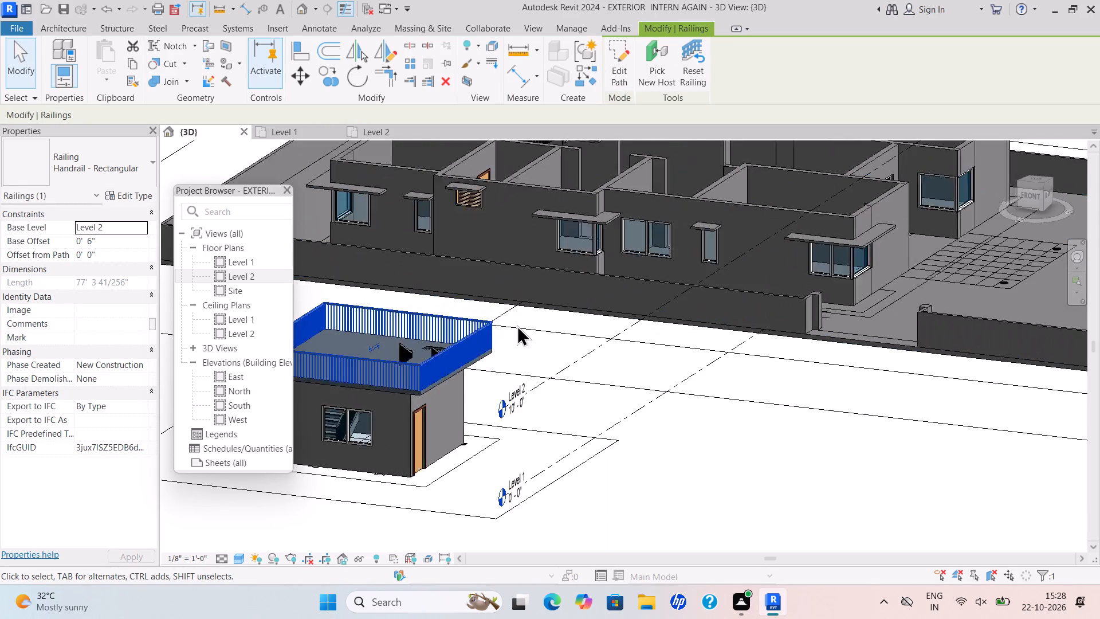
{"action": "scroll", "coordinate": [517, 325], "scroll_direction": "up", "scroll_amount": 2}
{"action": "key", "text": "Escape"}
{"action": "scroll", "coordinate": [431, 375], "scroll_direction": "down", "scroll_amount": 7}
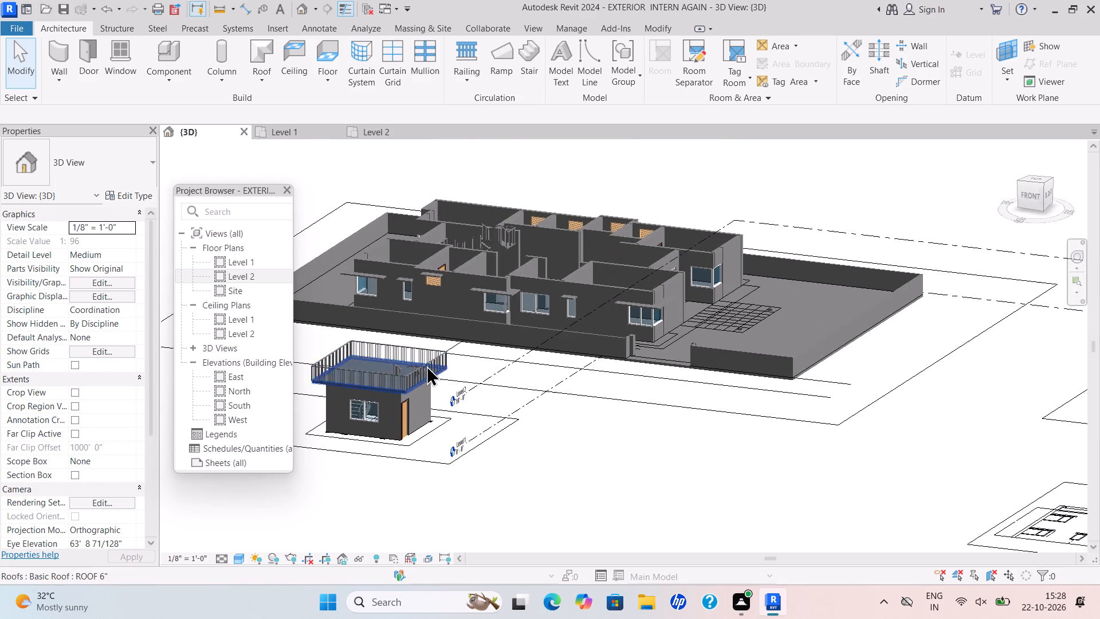
{"action": "scroll", "coordinate": [453, 362], "scroll_direction": "down", "scroll_amount": 2}
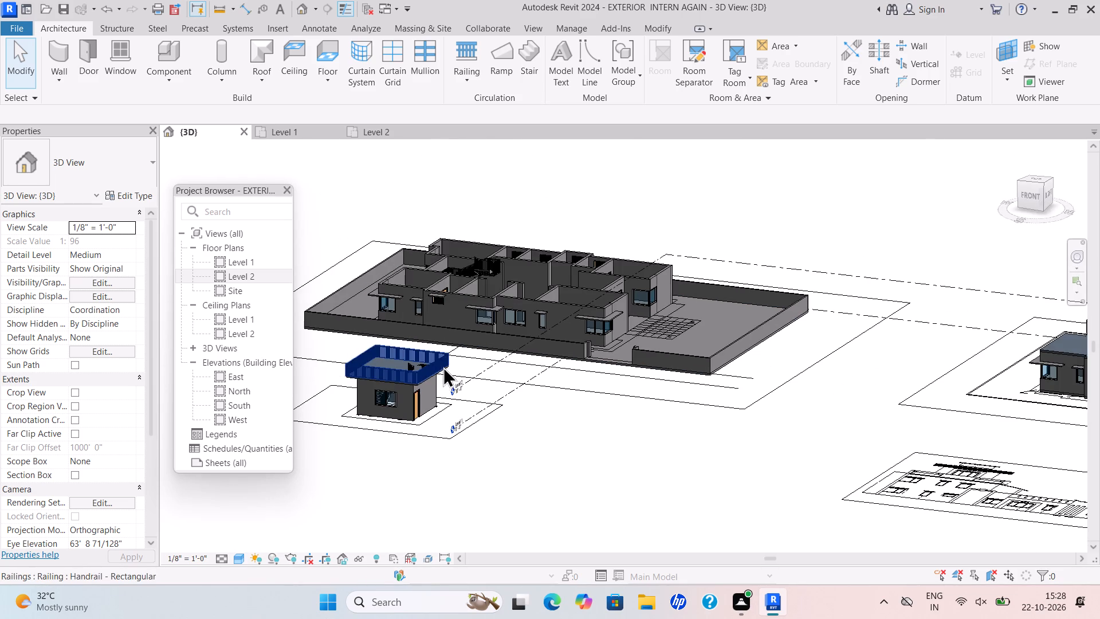
Change the mummty roof railing's type to Guardrail - Pipe.
{"action": "scroll", "coordinate": [349, 379], "scroll_direction": "up", "scroll_amount": 10}
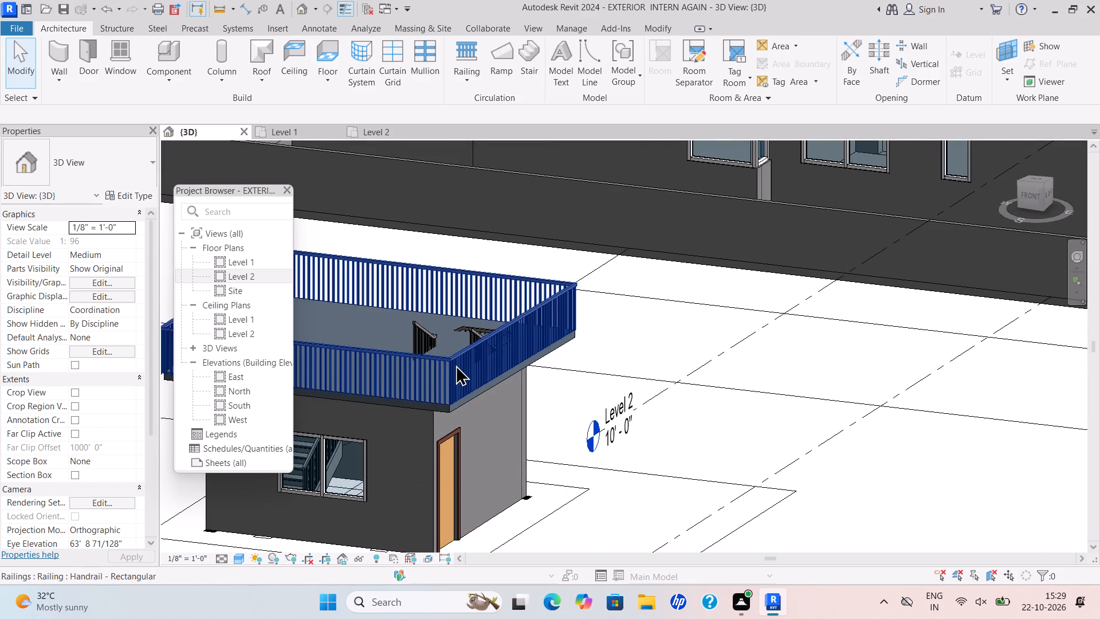
{"action": "left_click", "coordinate": [455, 365]}
{"action": "left_click", "coordinate": [147, 165]}
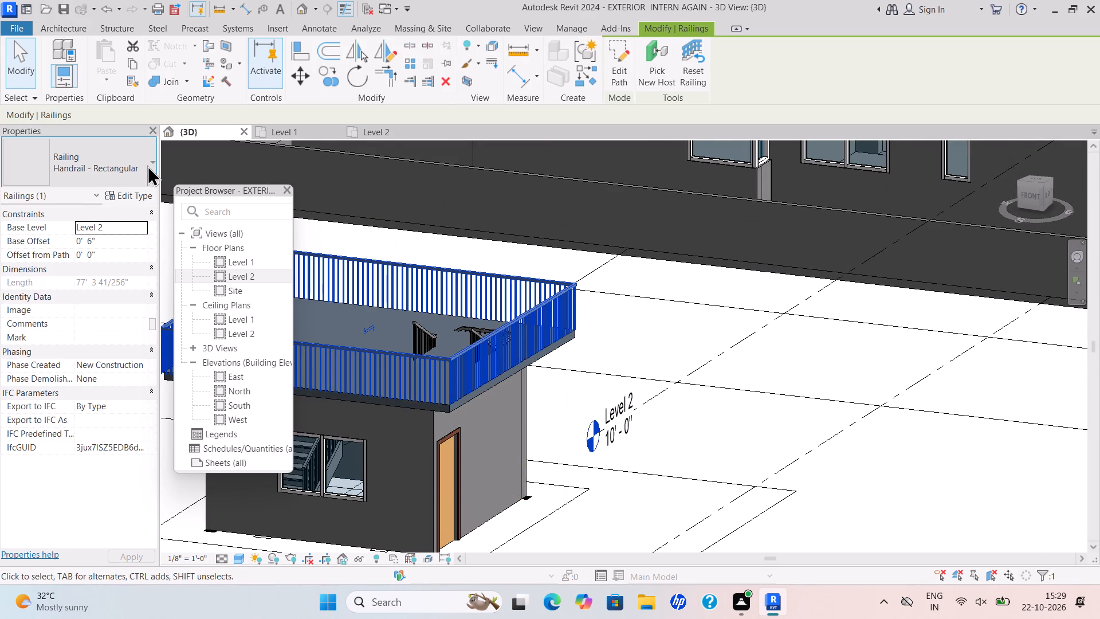
{"action": "left_click", "coordinate": [104, 253]}
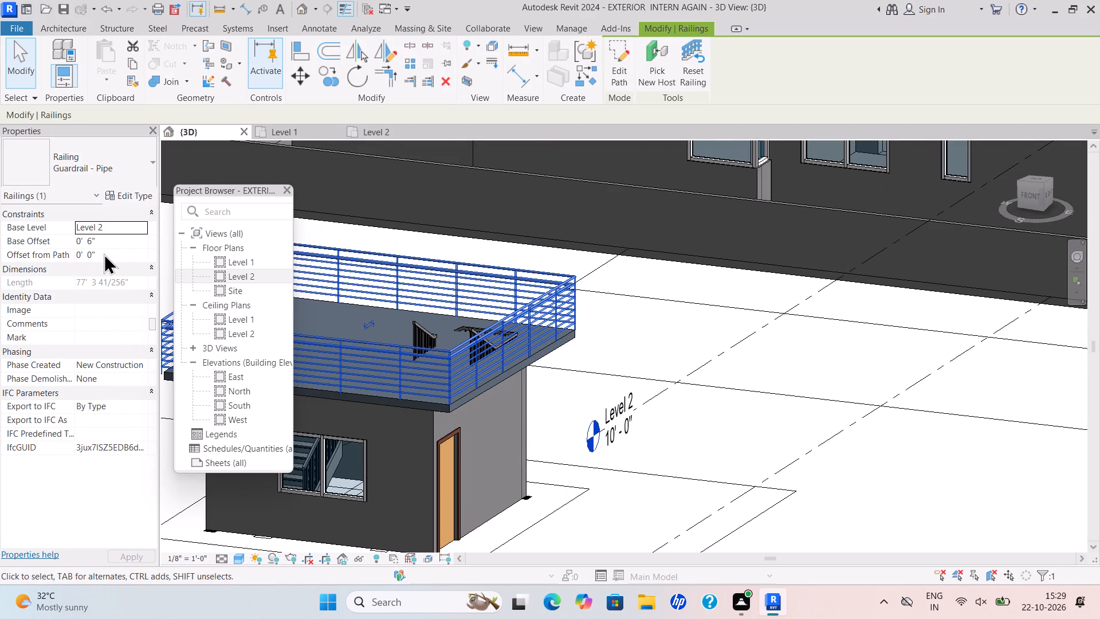
{"action": "left_click", "coordinate": [553, 309]}
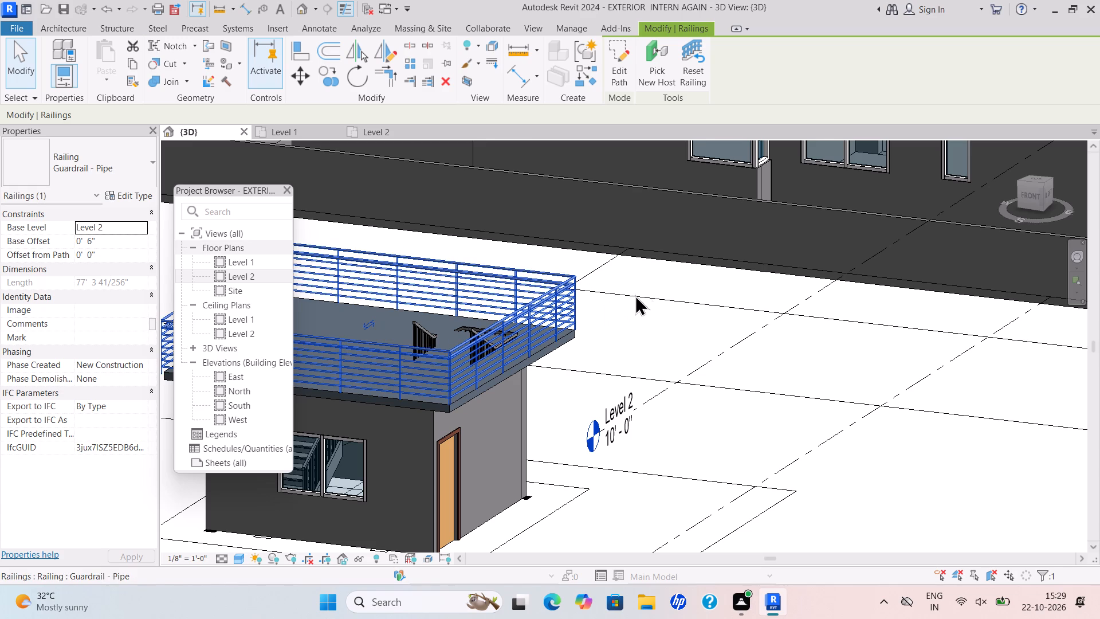
{"action": "key", "text": "Escape"}
Examine the mummty, the main house and the neighbouring roofed building together in the 3D view.
{"action": "scroll", "coordinate": [619, 292], "scroll_direction": "down", "scroll_amount": 4}
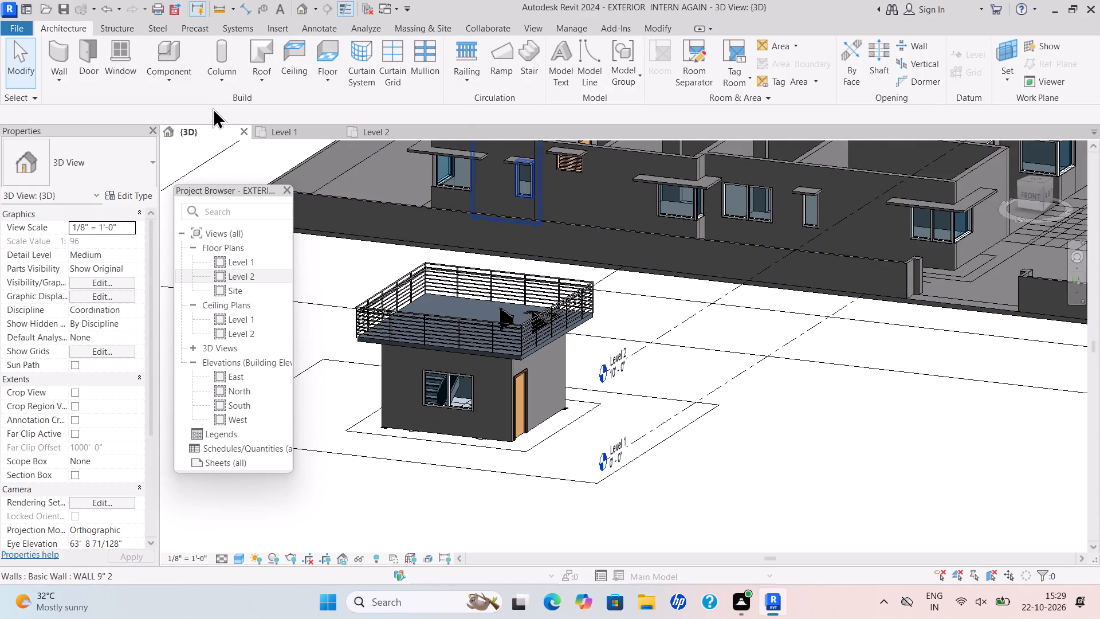
{"action": "scroll", "coordinate": [655, 273], "scroll_direction": "down", "scroll_amount": 4}
{"action": "middle_click_drag", "start_coordinate": [657, 277], "coordinate": [596, 338]}
{"action": "middle_click", "coordinate": [596, 339]}
{"action": "scroll", "coordinate": [639, 285], "scroll_direction": "down", "scroll_amount": 1}
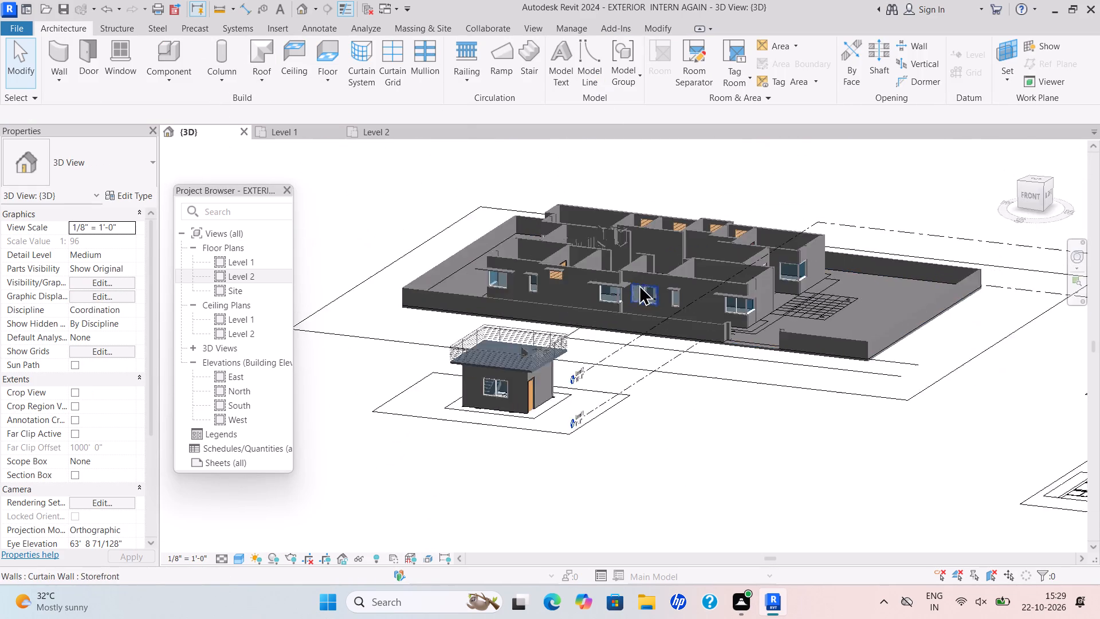
{"action": "scroll", "coordinate": [639, 284], "scroll_direction": "down", "scroll_amount": 1}
{"action": "middle_click_drag", "start_coordinate": [639, 284], "coordinate": [458, 330]}
{"action": "scroll", "coordinate": [681, 282], "scroll_direction": "down", "scroll_amount": 3}
{"action": "middle_click_drag", "start_coordinate": [674, 278], "coordinate": [365, 290]}
{"action": "scroll", "coordinate": [475, 319], "scroll_direction": "down", "scroll_amount": 2}
{"action": "middle_click_drag", "start_coordinate": [472, 318], "coordinate": [467, 316]}
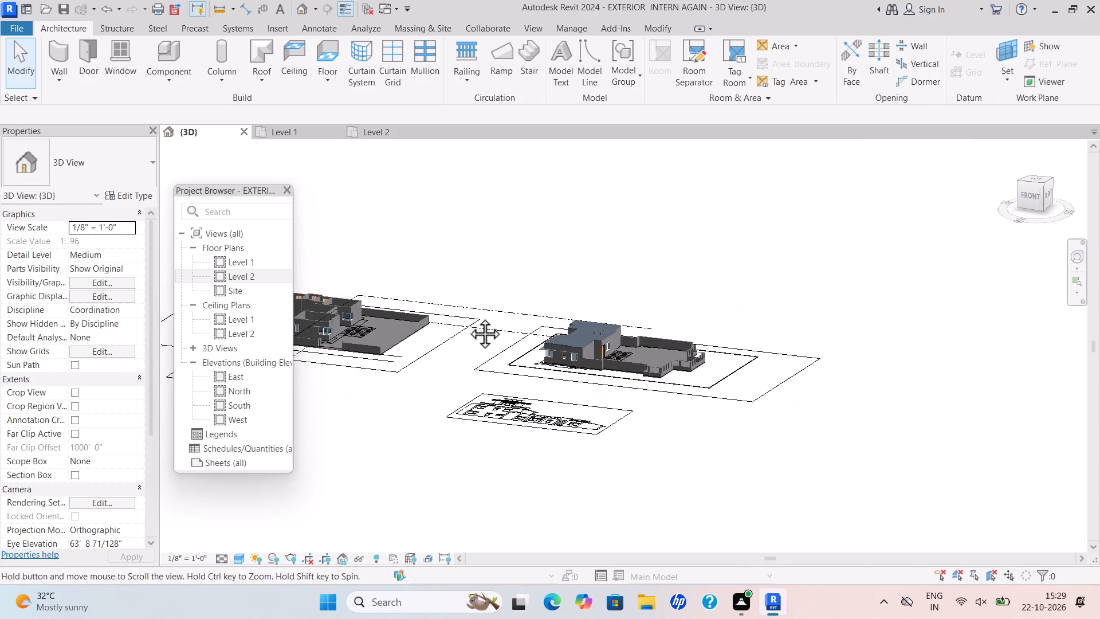
{"action": "scroll", "coordinate": [467, 316], "scroll_direction": "down", "scroll_amount": 1}
{"action": "middle_click_drag", "start_coordinate": [467, 316], "coordinate": [533, 312]}
{"action": "scroll", "coordinate": [380, 343], "scroll_direction": "up", "scroll_amount": 6}
{"action": "scroll", "coordinate": [424, 297], "scroll_direction": "up", "scroll_amount": 1}
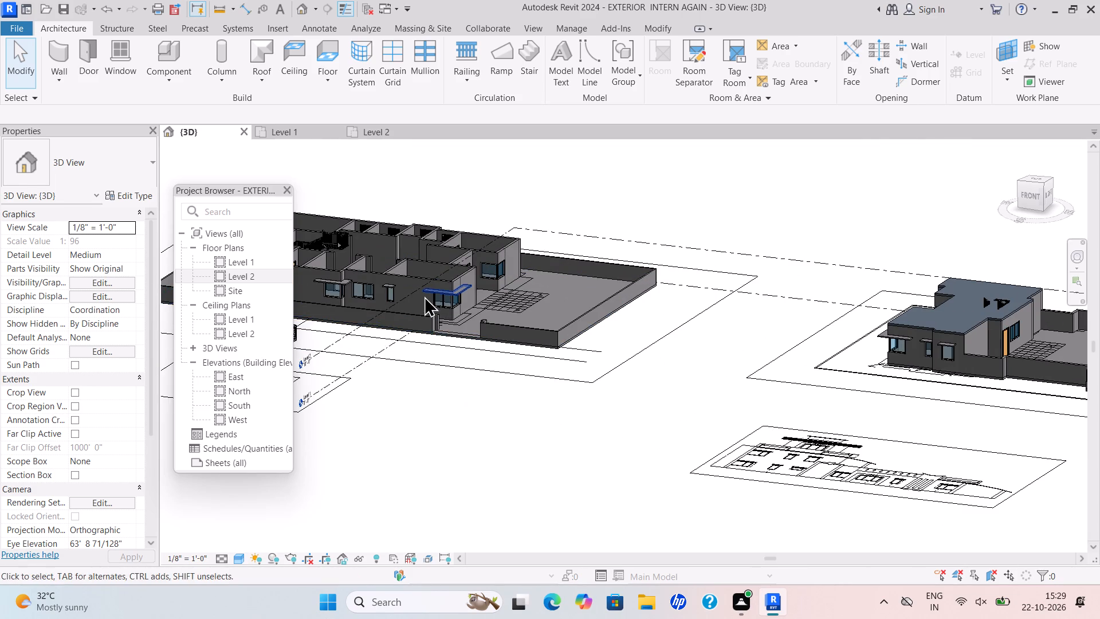
{"action": "scroll", "coordinate": [418, 292], "scroll_direction": "down", "scroll_amount": 2}
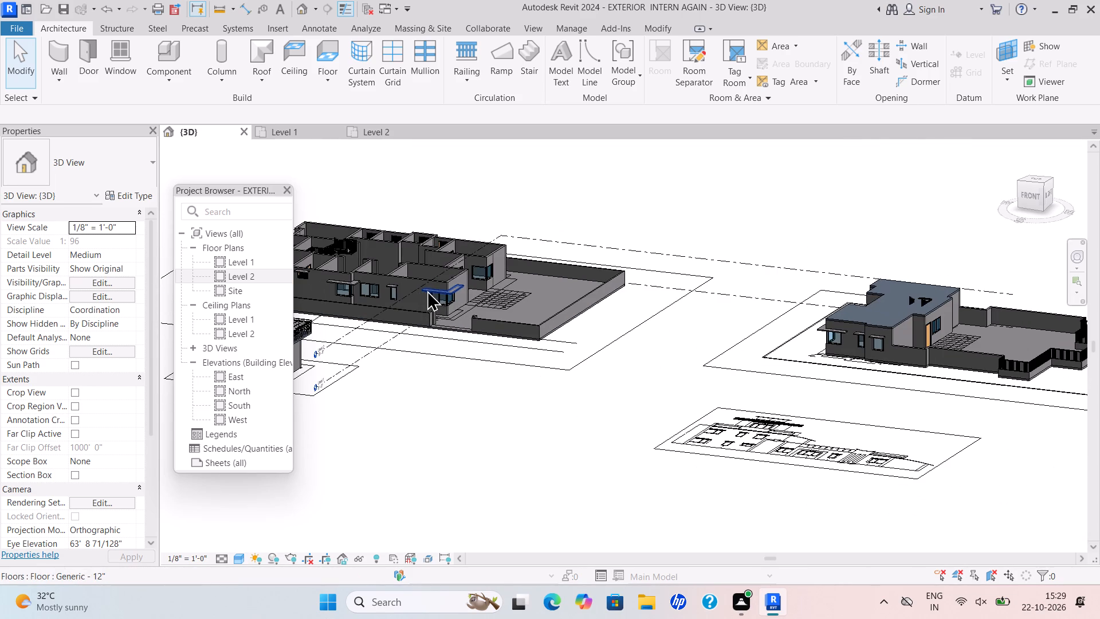
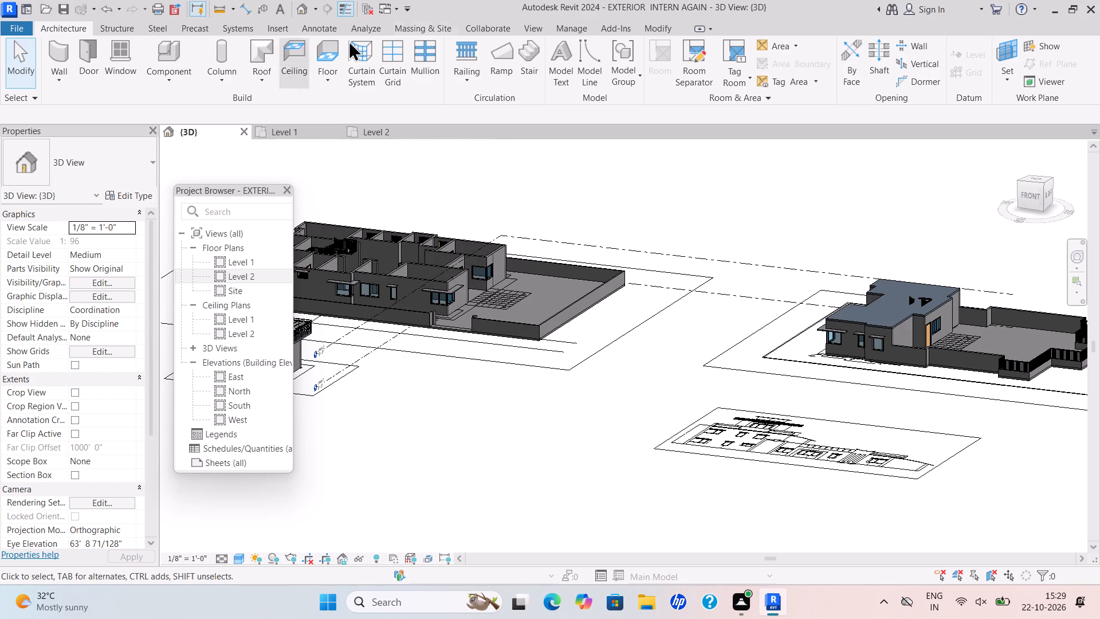
Examine the mummty with its roof railing, window and door beside the main house in the 3D view.
{"action": "scroll", "coordinate": [464, 334], "scroll_direction": "up", "scroll_amount": 5}
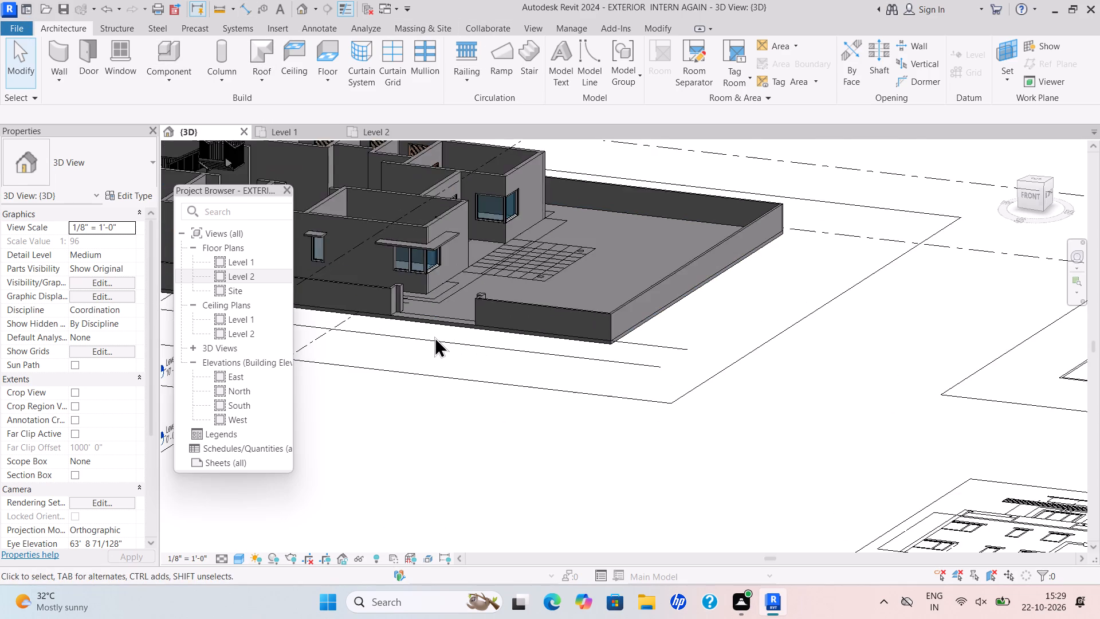
{"action": "scroll", "coordinate": [434, 336], "scroll_direction": "up", "scroll_amount": 5}
{"action": "scroll", "coordinate": [411, 331], "scroll_direction": "down", "scroll_amount": 12}
{"action": "middle_click_drag", "start_coordinate": [419, 338], "coordinate": [587, 353]}
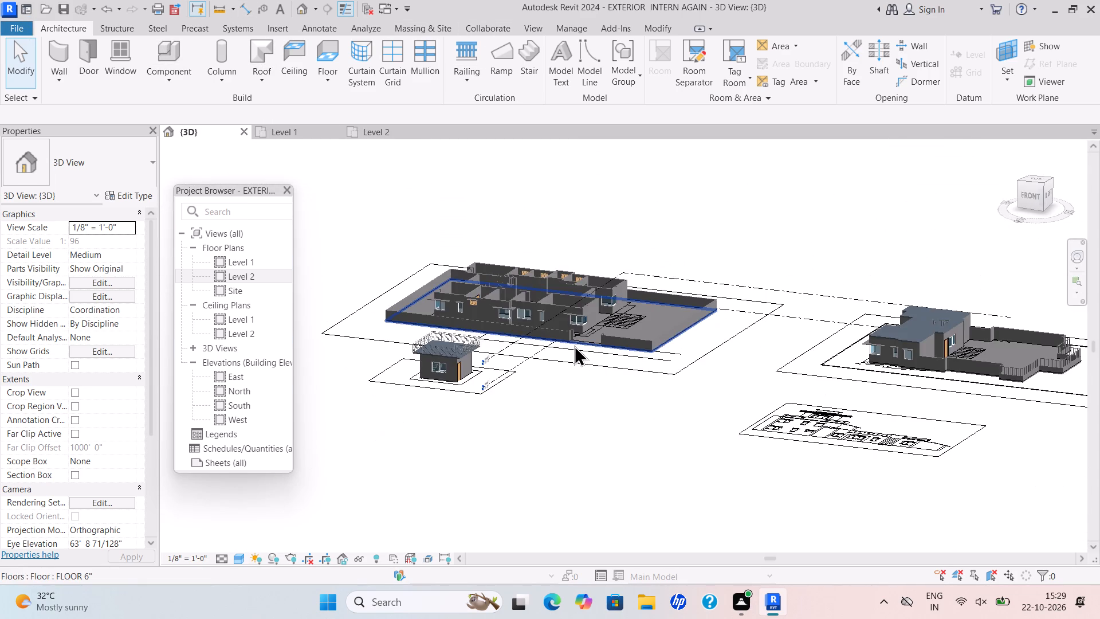
{"action": "scroll", "coordinate": [512, 273], "scroll_direction": "up", "scroll_amount": 5}
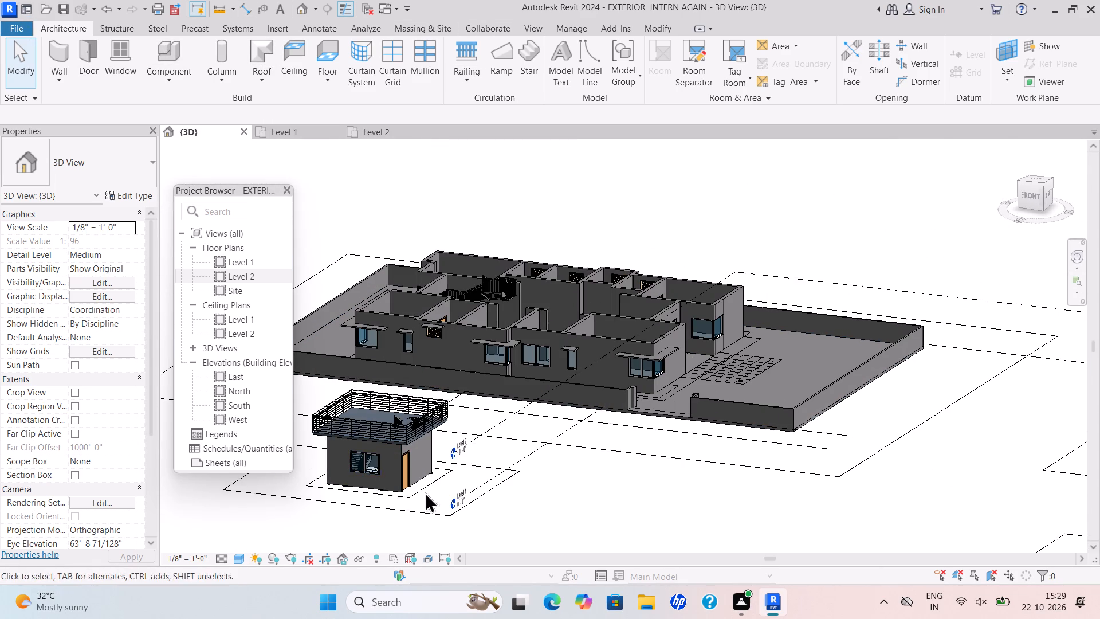
{"action": "scroll", "coordinate": [390, 489], "scroll_direction": "up", "scroll_amount": 6}
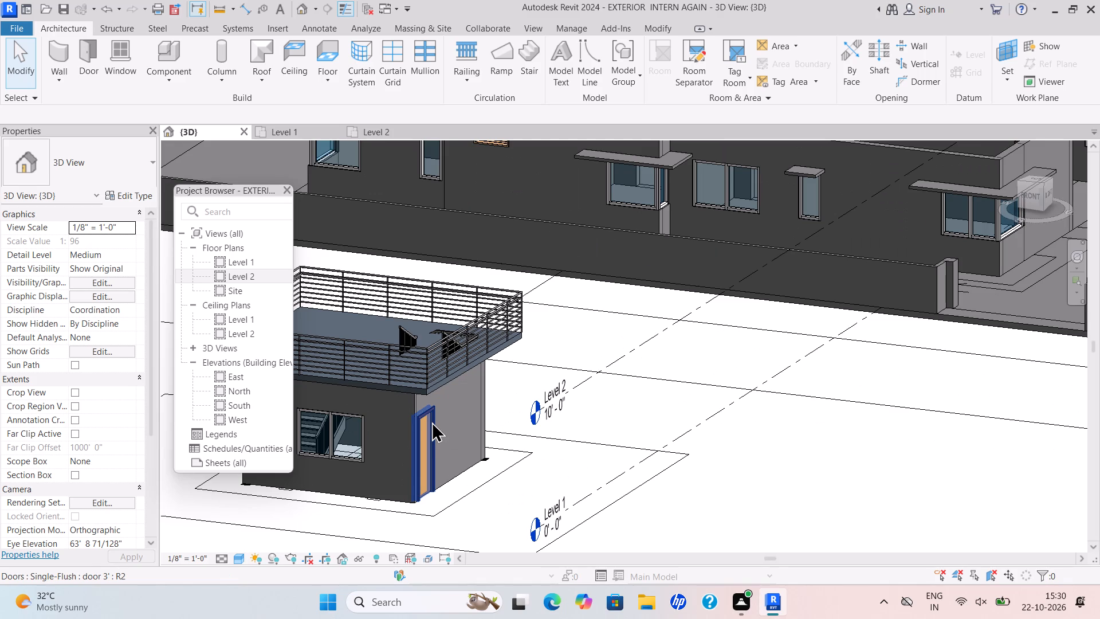
{"action": "scroll", "coordinate": [431, 438], "scroll_direction": "up", "scroll_amount": 1}
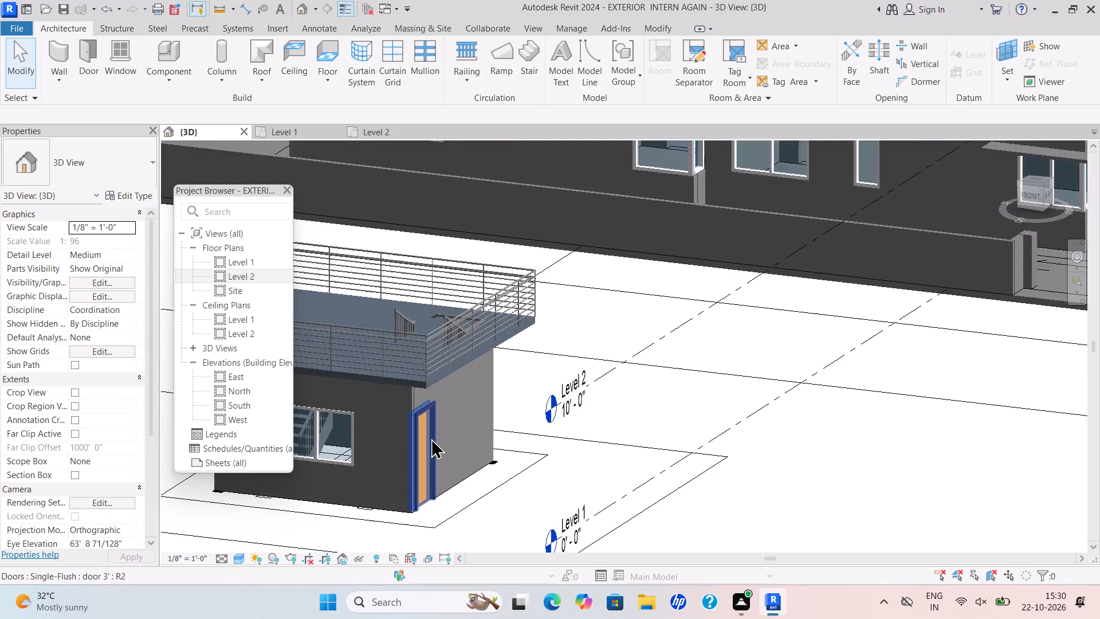
{"action": "scroll", "coordinate": [431, 438], "scroll_direction": "up", "scroll_amount": 2}
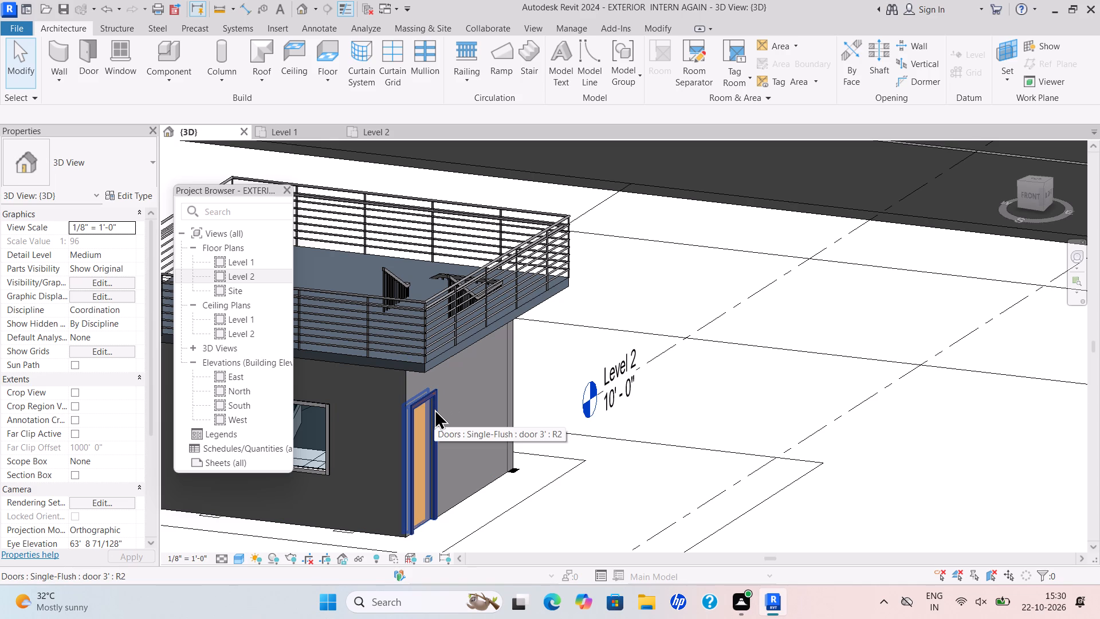
{"action": "scroll", "coordinate": [419, 430], "scroll_direction": "down", "scroll_amount": 5}
{"action": "scroll", "coordinate": [341, 450], "scroll_direction": "up", "scroll_amount": 3}
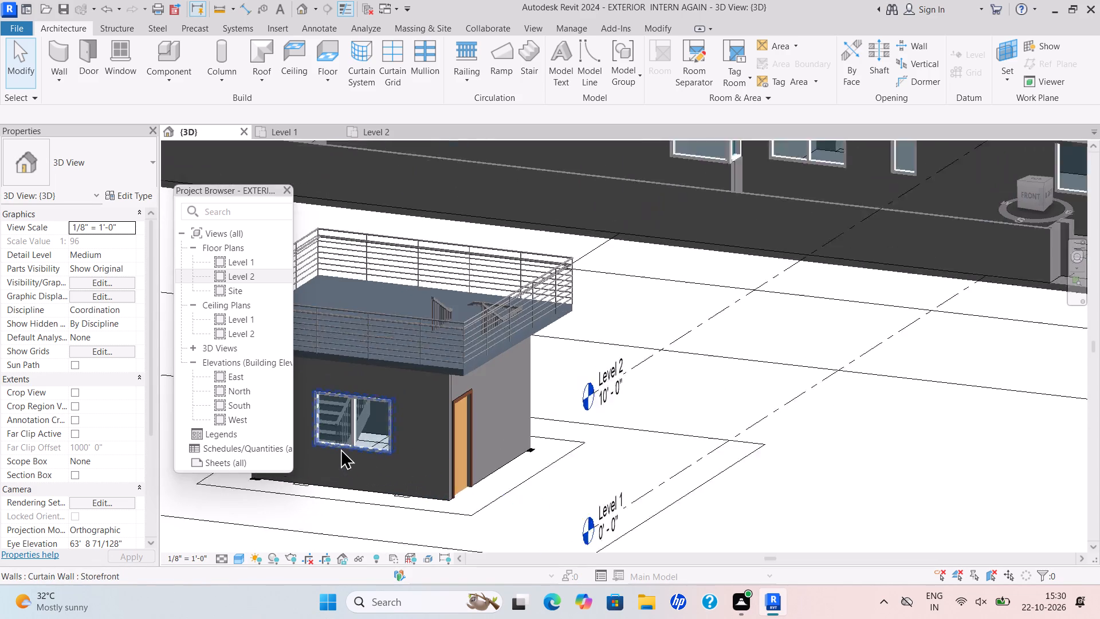
{"action": "scroll", "coordinate": [340, 448], "scroll_direction": "up", "scroll_amount": 1}
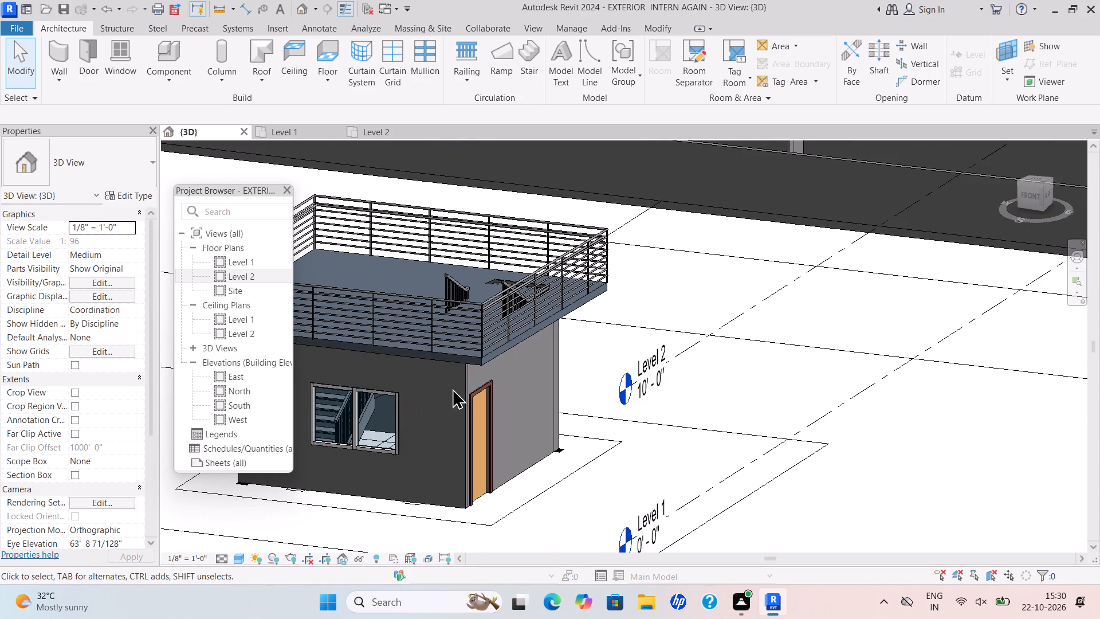
Examine the neighbouring roofed building with the open terrace in the 3D view.
{"action": "scroll", "coordinate": [451, 392], "scroll_direction": "down", "scroll_amount": 6}
{"action": "scroll", "coordinate": [637, 335], "scroll_direction": "down", "scroll_amount": 3}
{"action": "middle_click_drag", "start_coordinate": [640, 334], "coordinate": [547, 369]}
{"action": "scroll", "coordinate": [640, 334], "scroll_direction": "down", "scroll_amount": 2}
{"action": "scroll", "coordinate": [710, 326], "scroll_direction": "down", "scroll_amount": 3}
{"action": "middle_click_drag", "start_coordinate": [702, 330], "coordinate": [583, 363]}
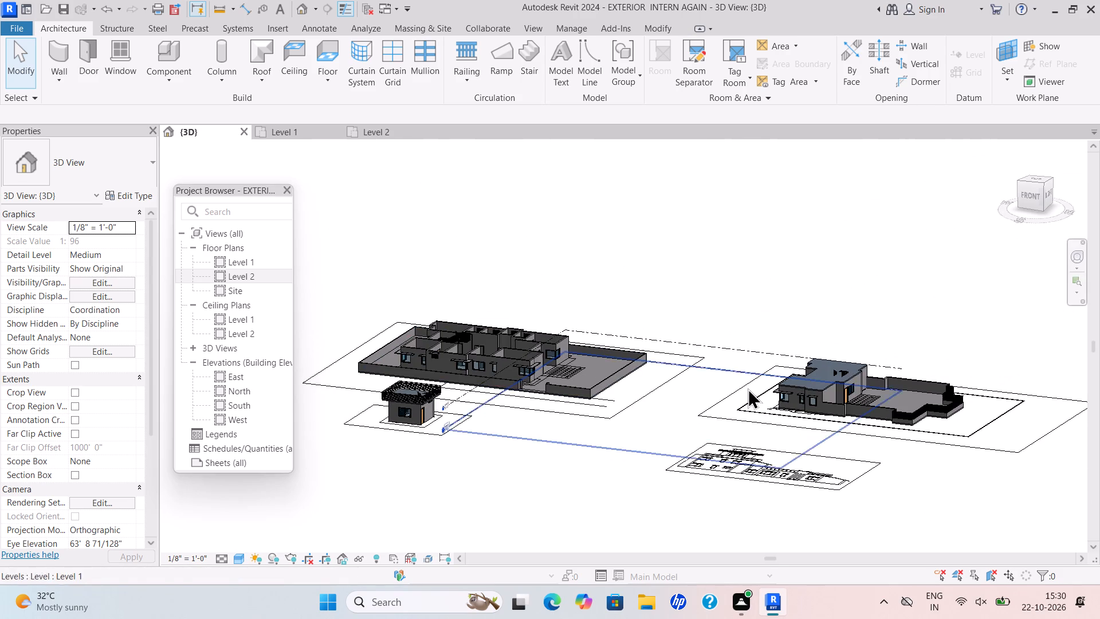
{"action": "scroll", "coordinate": [845, 360], "scroll_direction": "up", "scroll_amount": 4}
{"action": "scroll", "coordinate": [792, 383], "scroll_direction": "up", "scroll_amount": 1}
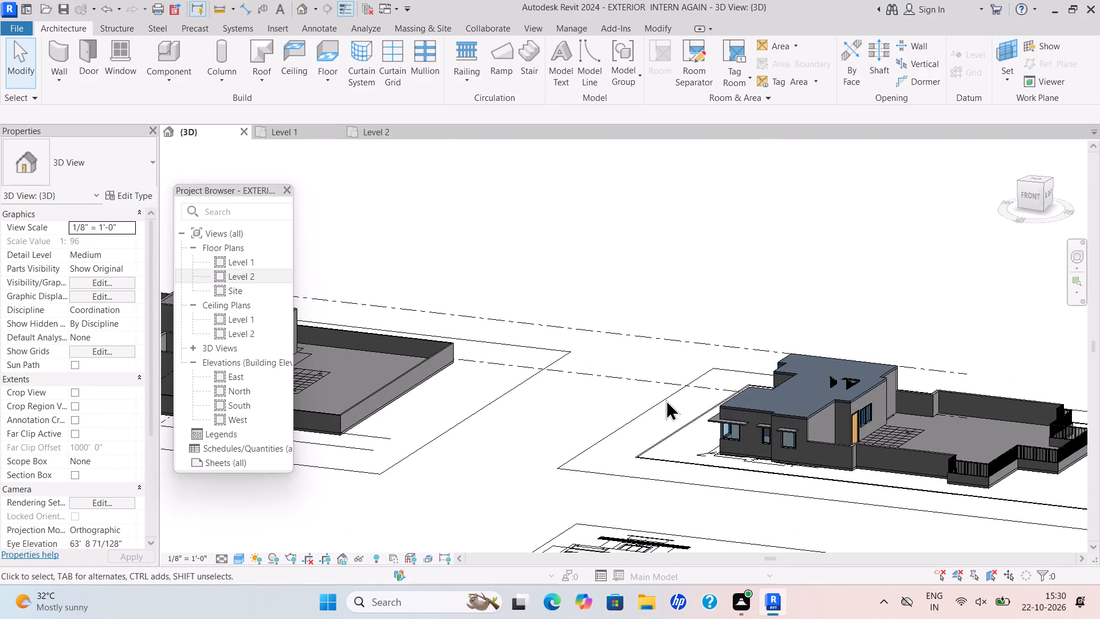
{"action": "scroll", "coordinate": [769, 390], "scroll_direction": "up", "scroll_amount": 2}
{"action": "scroll", "coordinate": [769, 390], "scroll_direction": "down", "scroll_amount": 4}
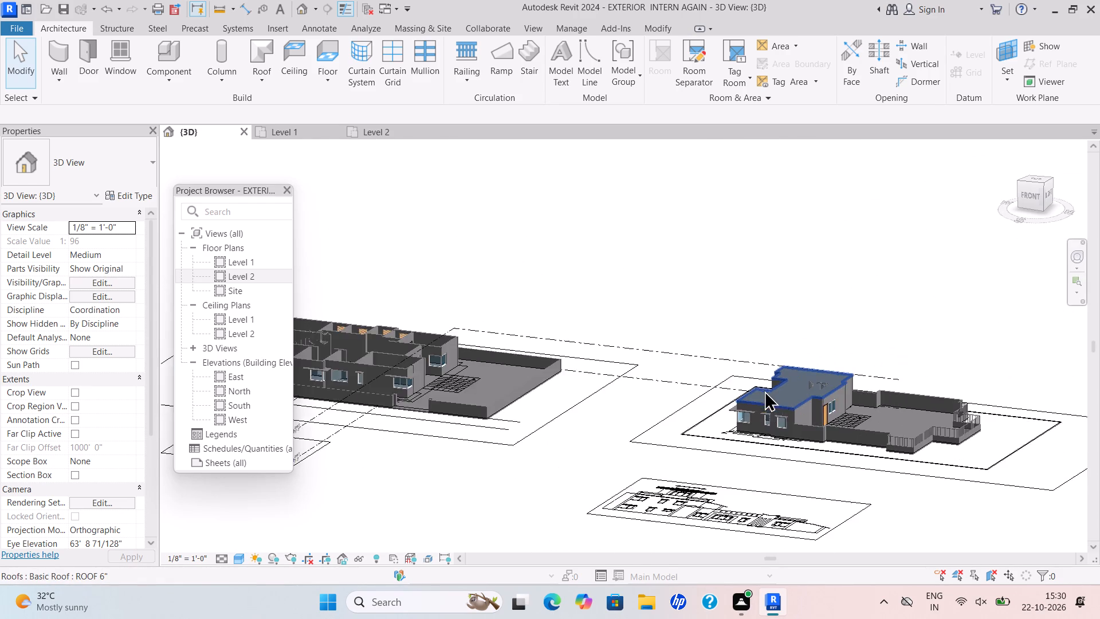
{"action": "scroll", "coordinate": [764, 390], "scroll_direction": "down", "scroll_amount": 2}
{"action": "middle_click_drag", "start_coordinate": [759, 390], "coordinate": [810, 396]}
{"action": "scroll", "coordinate": [808, 396], "scroll_direction": "down", "scroll_amount": 1}
{"action": "scroll", "coordinate": [882, 421], "scroll_direction": "up", "scroll_amount": 5}
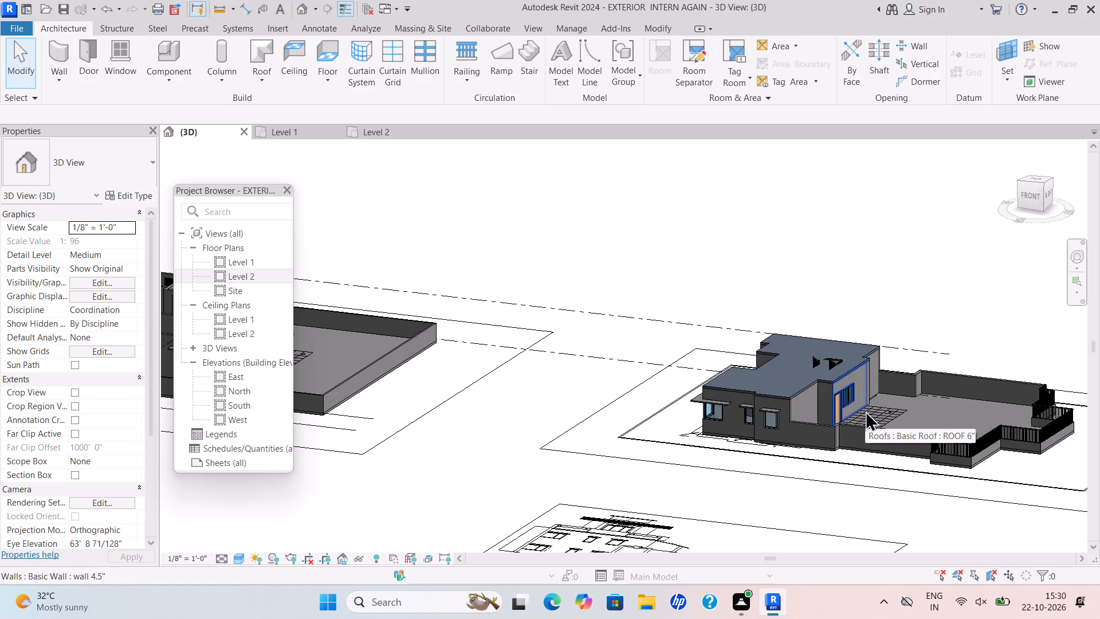
{"action": "scroll", "coordinate": [828, 416], "scroll_direction": "down", "scroll_amount": 2}
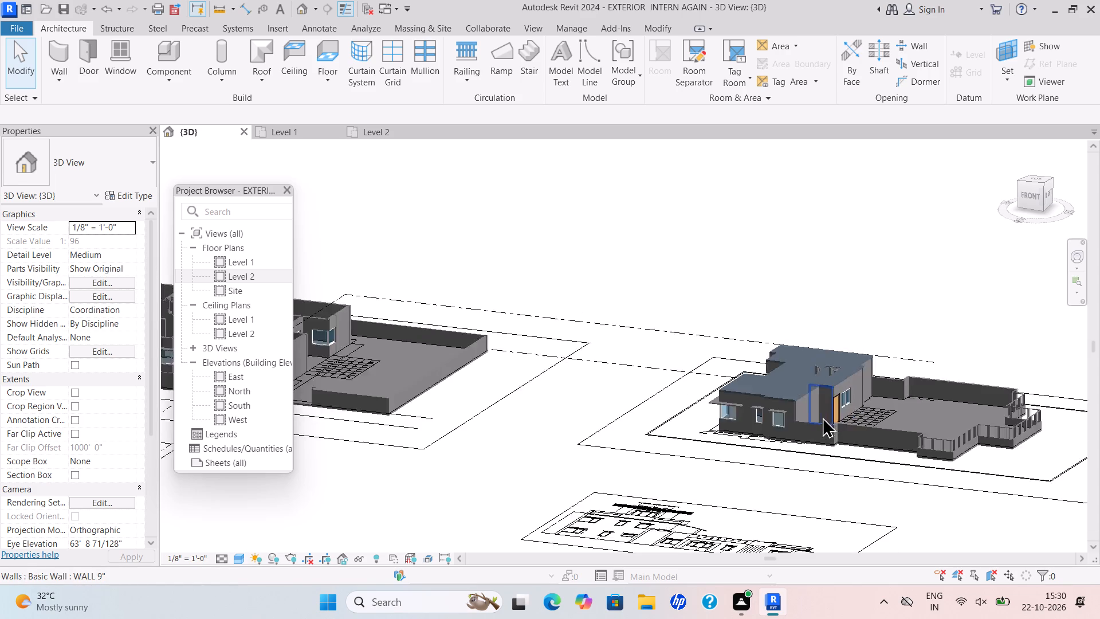
{"action": "scroll", "coordinate": [822, 417], "scroll_direction": "down", "scroll_amount": 4}
Examine the main house's front, interior walls and staircase in the 3D view.
{"action": "scroll", "coordinate": [465, 469], "scroll_direction": "up", "scroll_amount": 4}
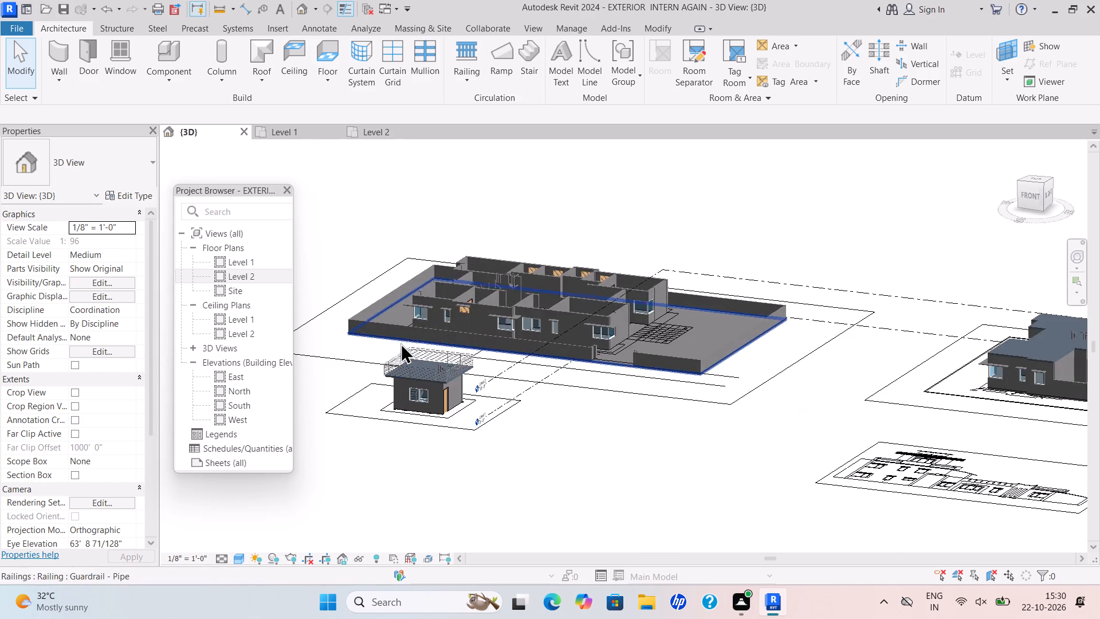
{"action": "scroll", "coordinate": [528, 273], "scroll_direction": "up", "scroll_amount": 3}
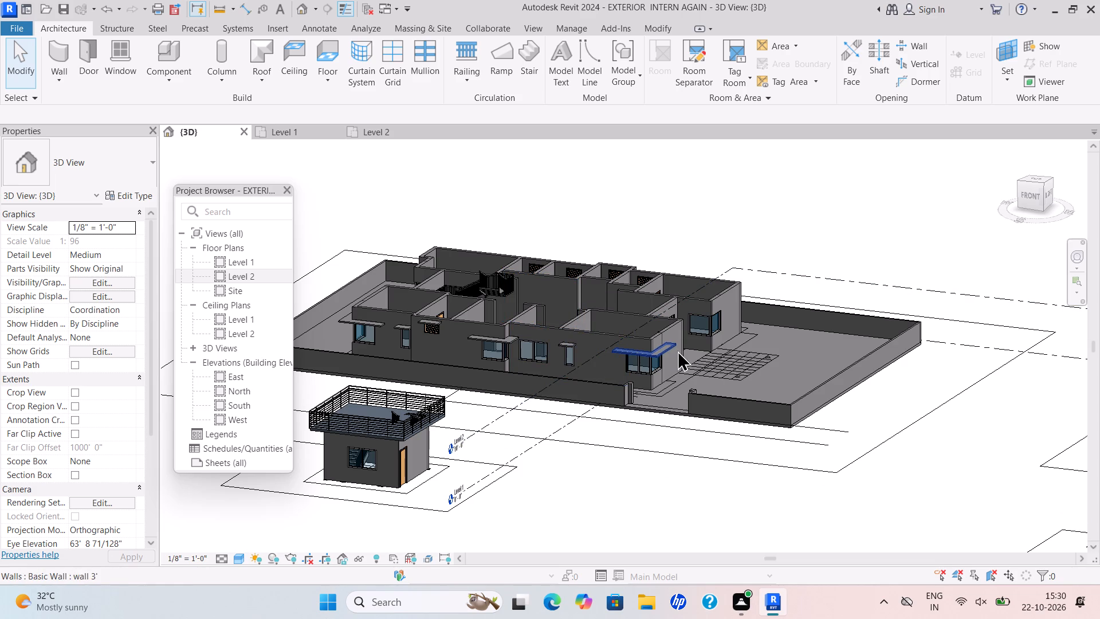
{"action": "scroll", "coordinate": [663, 404], "scroll_direction": "up", "scroll_amount": 4}
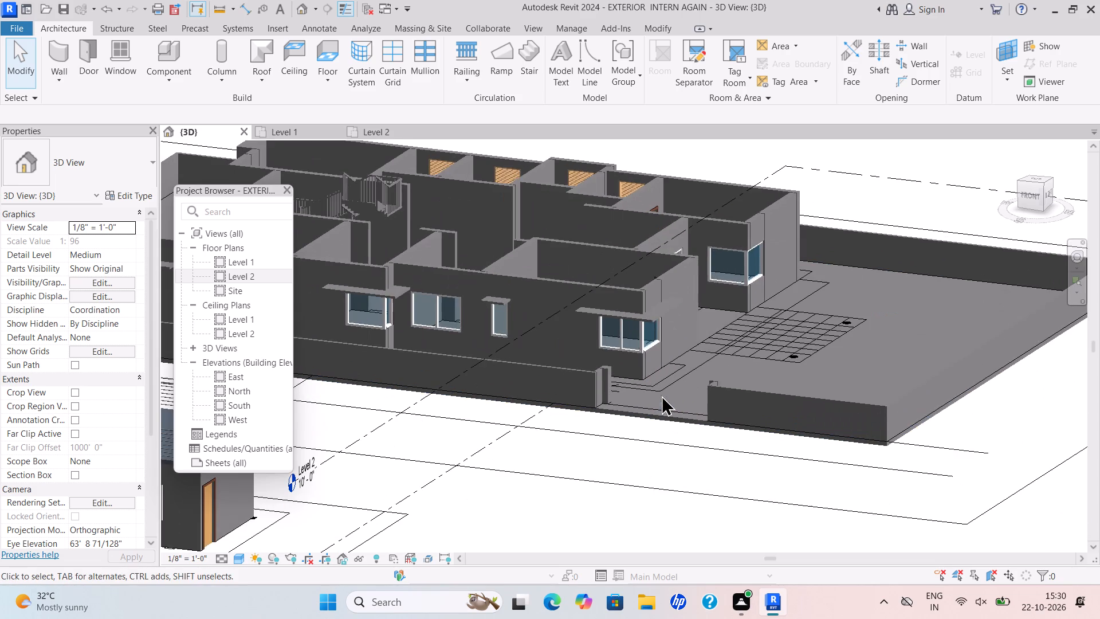
{"action": "middle_click_drag", "start_coordinate": [643, 381], "coordinate": [623, 401]}
{"action": "scroll", "coordinate": [624, 399], "scroll_direction": "down", "scroll_amount": 2}
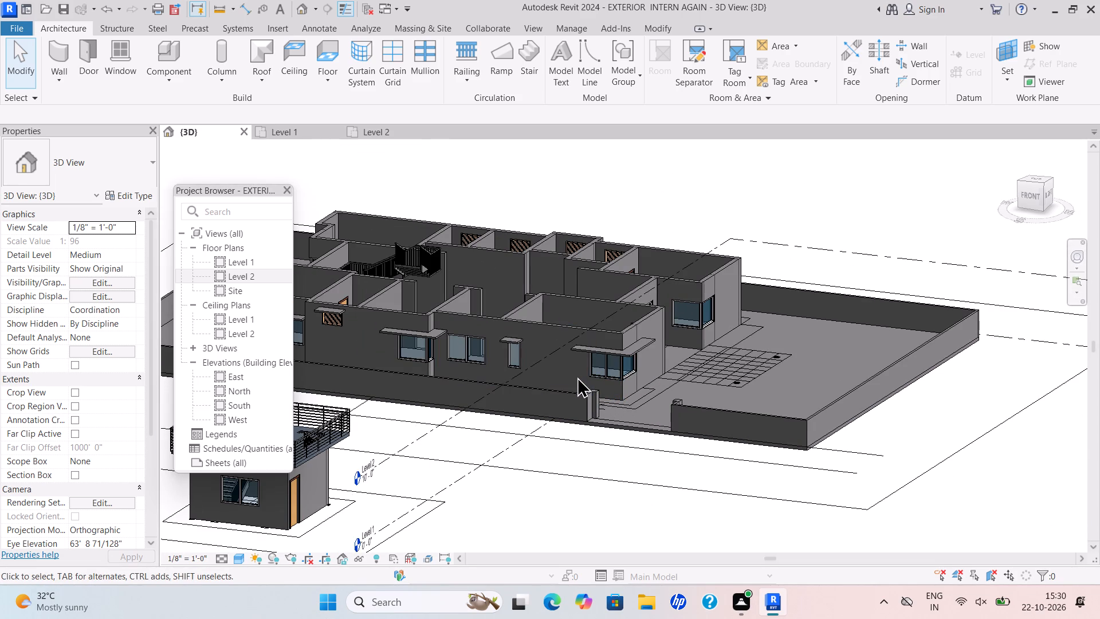
{"action": "scroll", "coordinate": [508, 309], "scroll_direction": "down", "scroll_amount": 4}
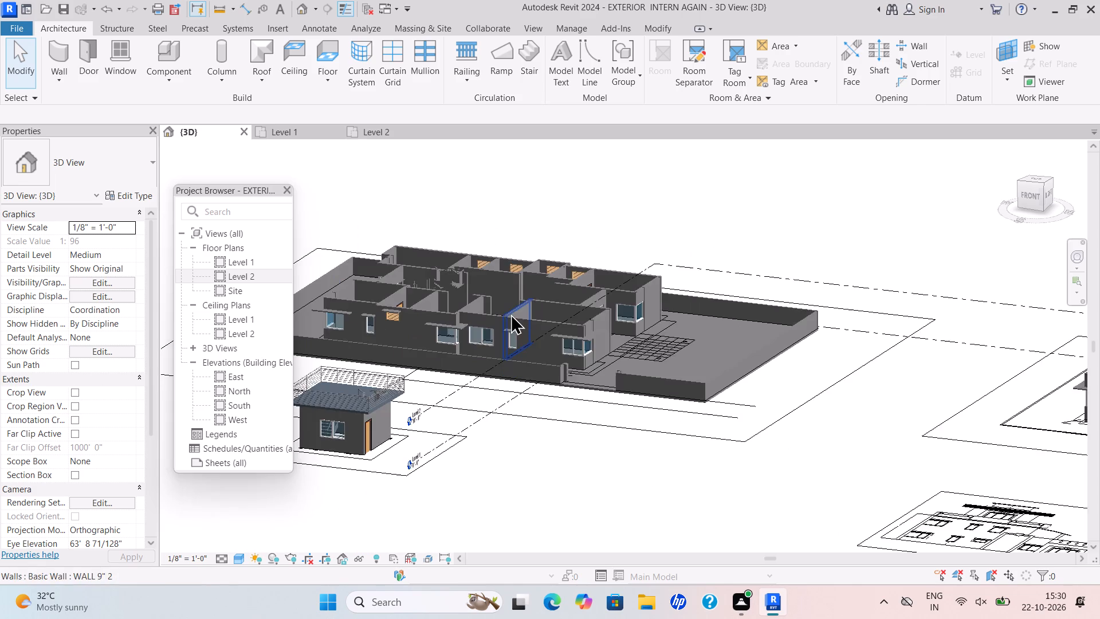
{"action": "scroll", "coordinate": [382, 295], "scroll_direction": "up", "scroll_amount": 12}
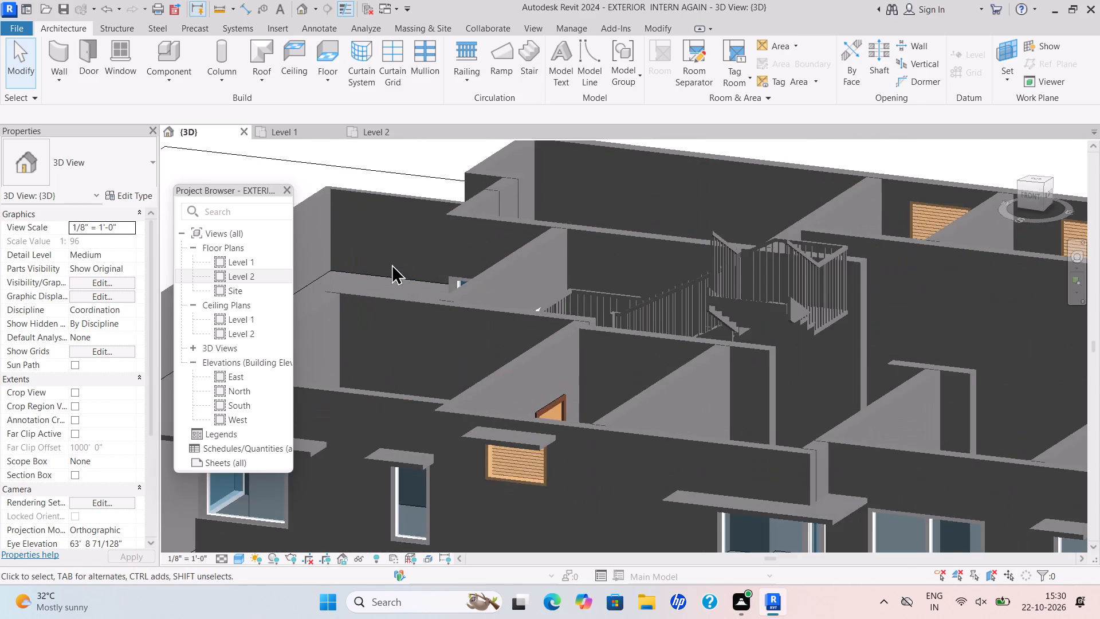
{"action": "middle_click_drag", "start_coordinate": [458, 324], "coordinate": [544, 452]}
{"action": "scroll", "coordinate": [521, 356], "scroll_direction": "up", "scroll_amount": 5}
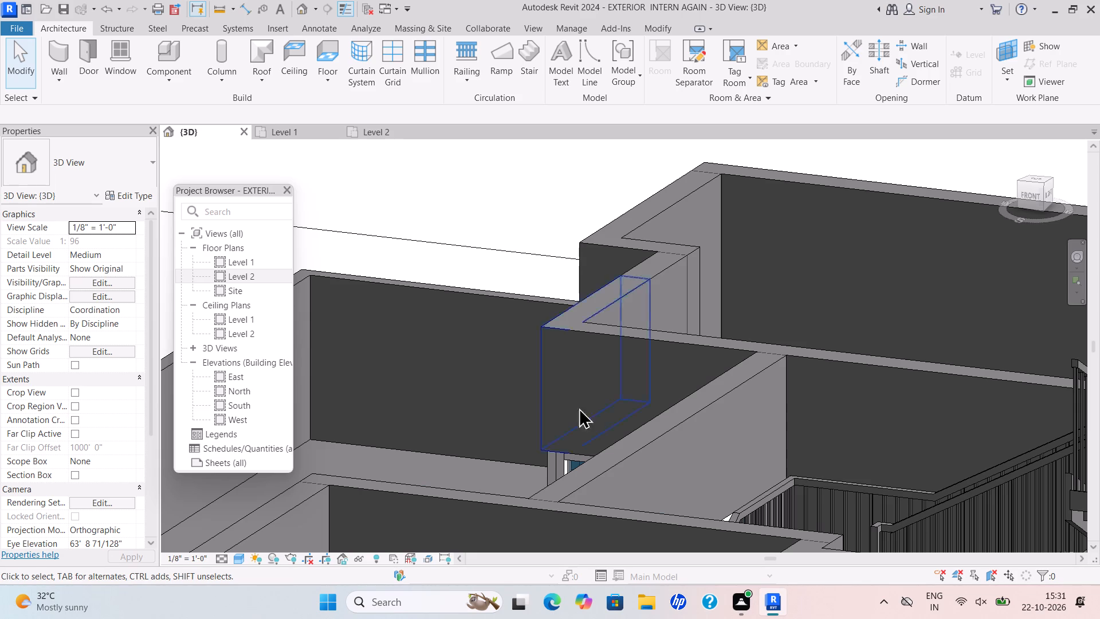
{"action": "scroll", "coordinate": [521, 383], "scroll_direction": "down", "scroll_amount": 6}
{"action": "scroll", "coordinate": [696, 422], "scroll_direction": "down", "scroll_amount": 4}
{"action": "middle_click_drag", "start_coordinate": [696, 421], "coordinate": [495, 373]}
{"action": "scroll", "coordinate": [491, 373], "scroll_direction": "up", "scroll_amount": 1}
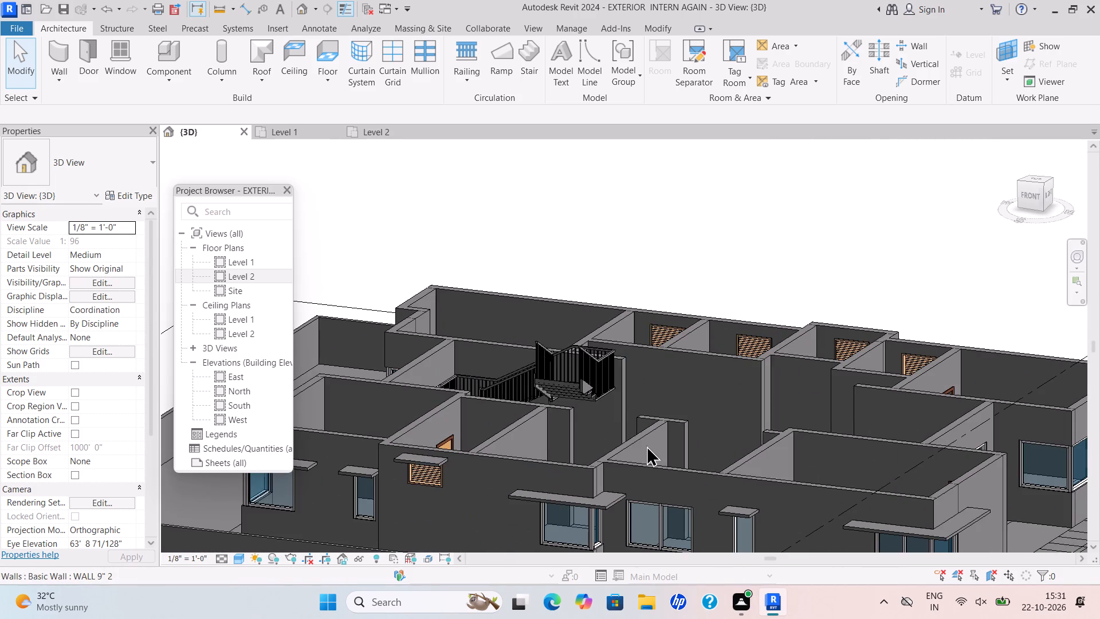
{"action": "scroll", "coordinate": [602, 408], "scroll_direction": "up", "scroll_amount": 7}
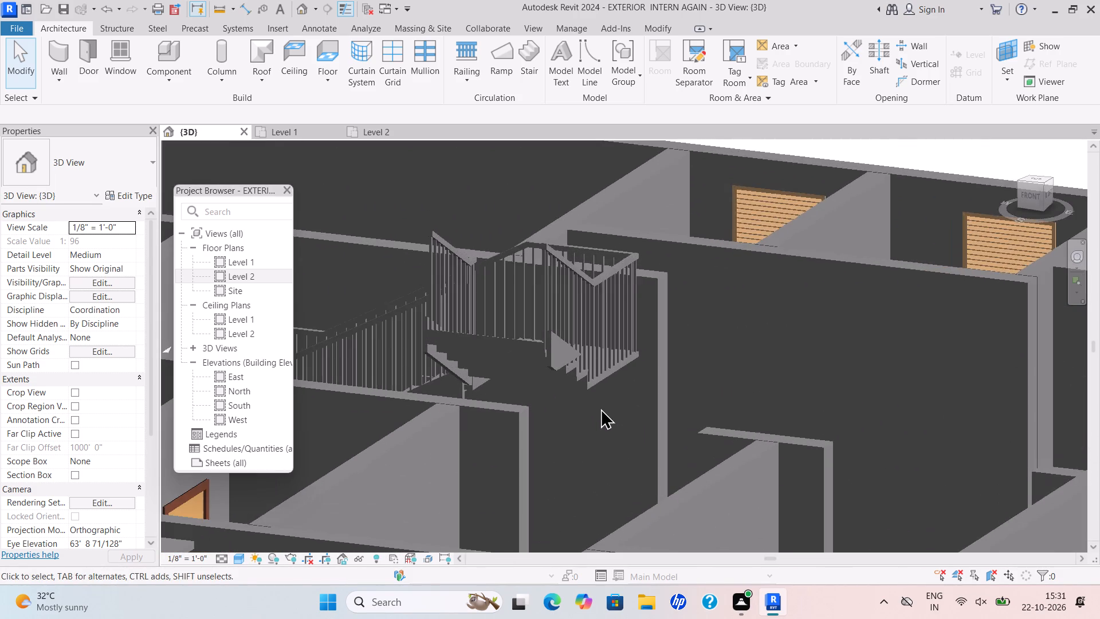
{"action": "scroll", "coordinate": [552, 406], "scroll_direction": "up", "scroll_amount": 2}
{"action": "scroll", "coordinate": [551, 406], "scroll_direction": "down", "scroll_amount": 2}
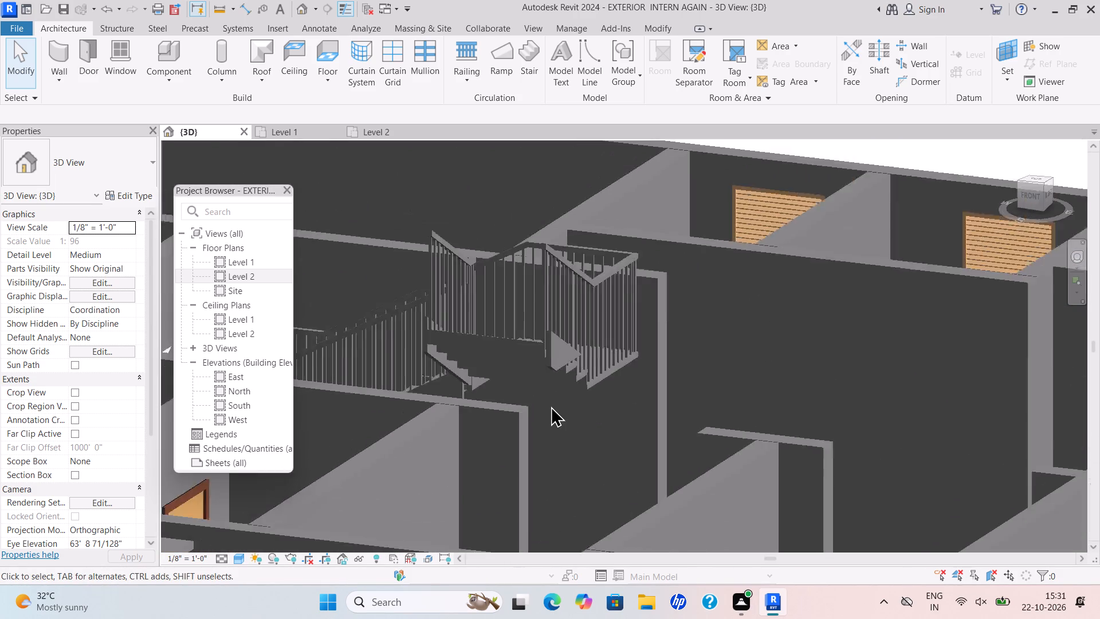
{"action": "scroll", "coordinate": [551, 406], "scroll_direction": "down", "scroll_amount": 8}
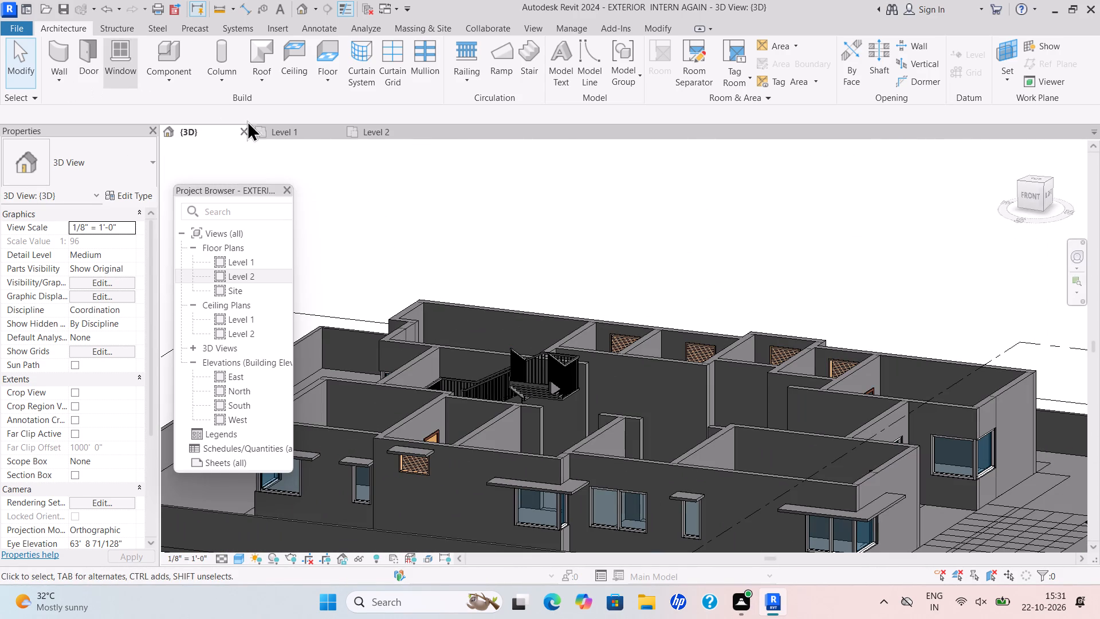
Start a shaft opening in the Level 1 floor plan for the staircase of the first floor plan drawing.
{"action": "left_click", "coordinate": [279, 131]}
{"action": "scroll", "coordinate": [476, 225], "scroll_direction": "down", "scroll_amount": 13}
{"action": "middle_click_drag", "start_coordinate": [367, 224], "coordinate": [186, 244]}
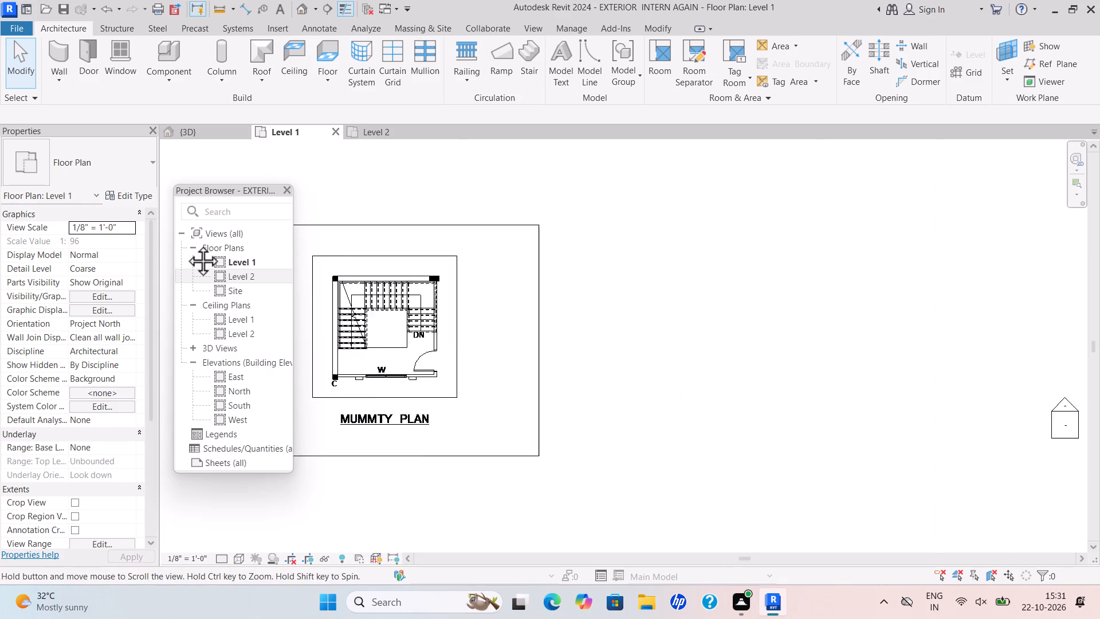
{"action": "middle_click_drag", "start_coordinate": [186, 244], "coordinate": [176, 246]}
{"action": "scroll", "coordinate": [405, 237], "scroll_direction": "down", "scroll_amount": 4}
{"action": "middle_click_drag", "start_coordinate": [372, 238], "coordinate": [256, 265]}
{"action": "scroll", "coordinate": [438, 253], "scroll_direction": "down", "scroll_amount": 6}
{"action": "middle_click_drag", "start_coordinate": [453, 258], "coordinate": [229, 242]}
{"action": "scroll", "coordinate": [229, 242], "scroll_direction": "up", "scroll_amount": 1}
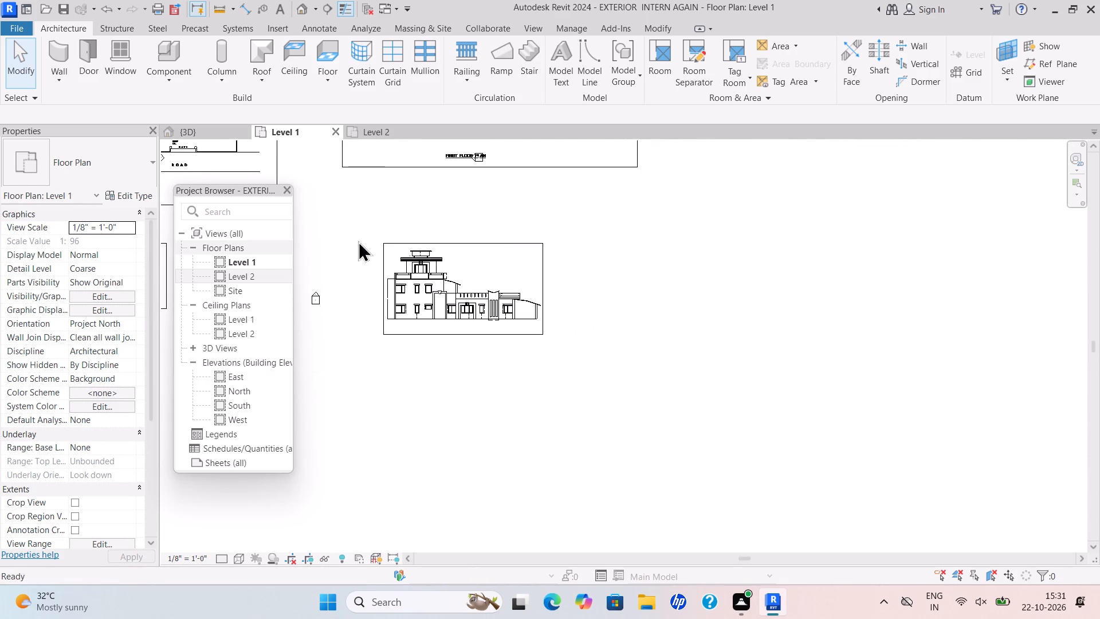
{"action": "scroll", "coordinate": [469, 264], "scroll_direction": "down", "scroll_amount": 4}
{"action": "middle_click_drag", "start_coordinate": [483, 263], "coordinate": [480, 283]}
{"action": "scroll", "coordinate": [472, 158], "scroll_direction": "up", "scroll_amount": 10}
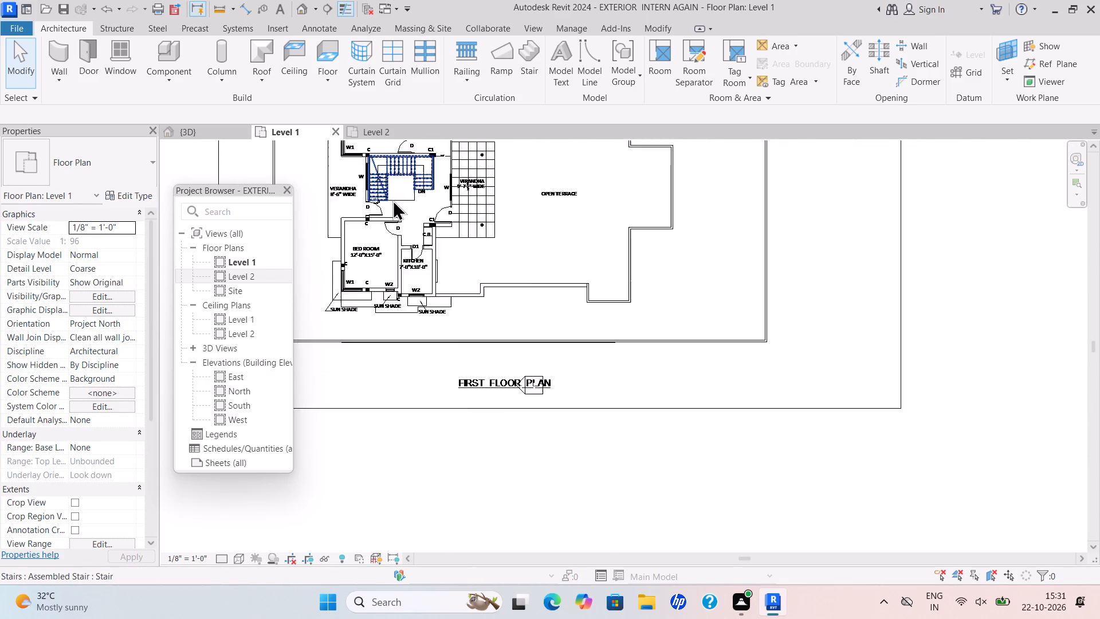
{"action": "scroll", "coordinate": [392, 199], "scroll_direction": "up", "scroll_amount": 2}
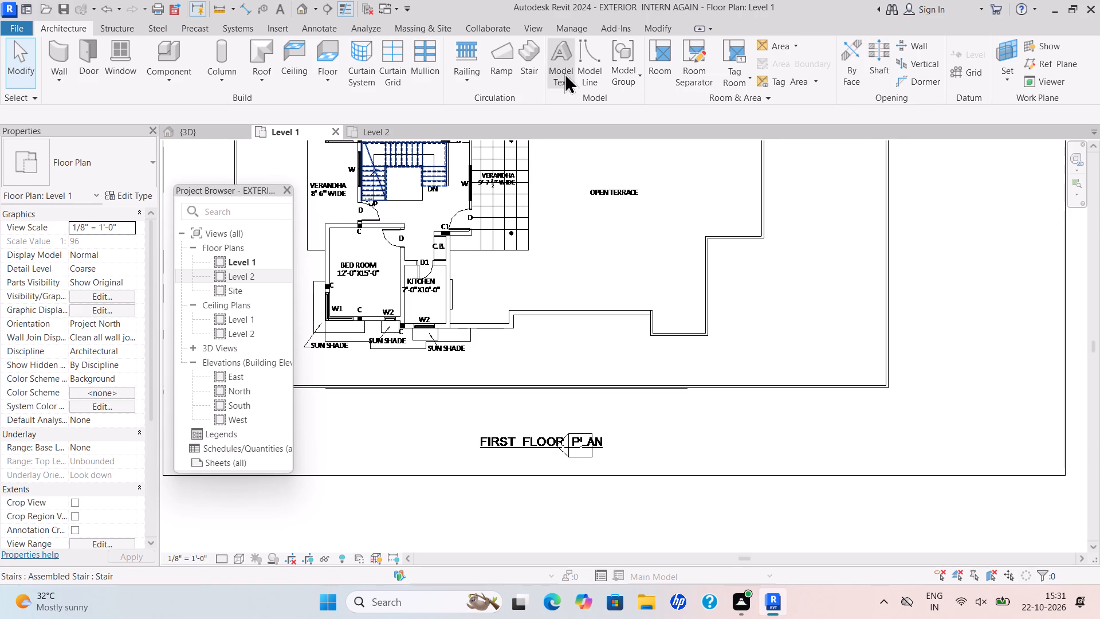
{"action": "scroll", "coordinate": [878, 53], "scroll_direction": "up", "scroll_amount": 2}
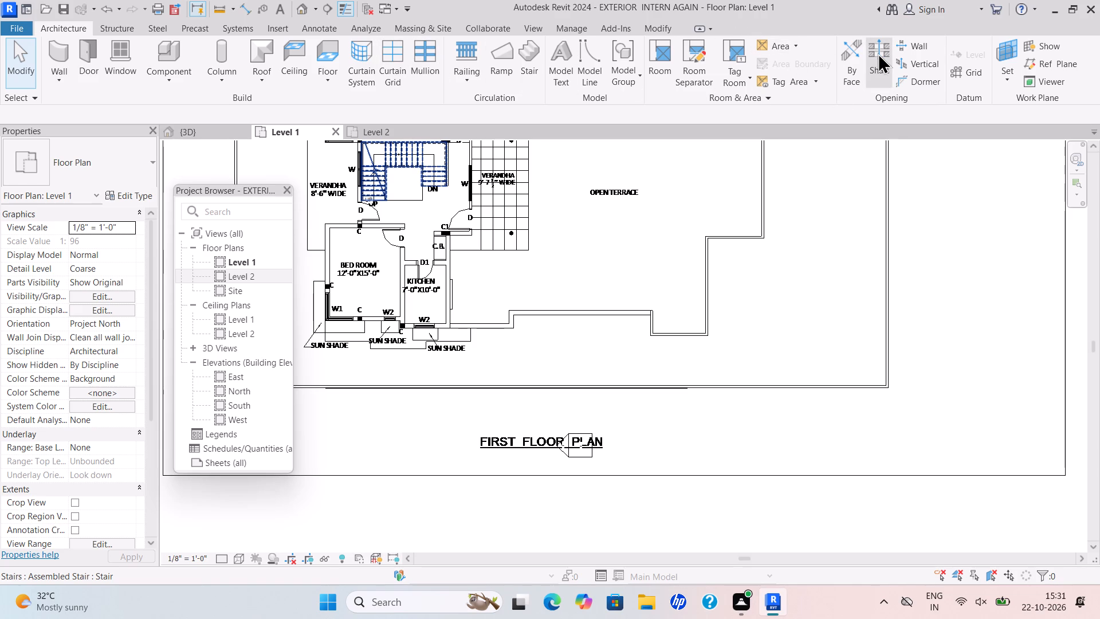
{"action": "scroll", "coordinate": [878, 53], "scroll_direction": "up", "scroll_amount": 2}
{"action": "left_click", "coordinate": [881, 49]}
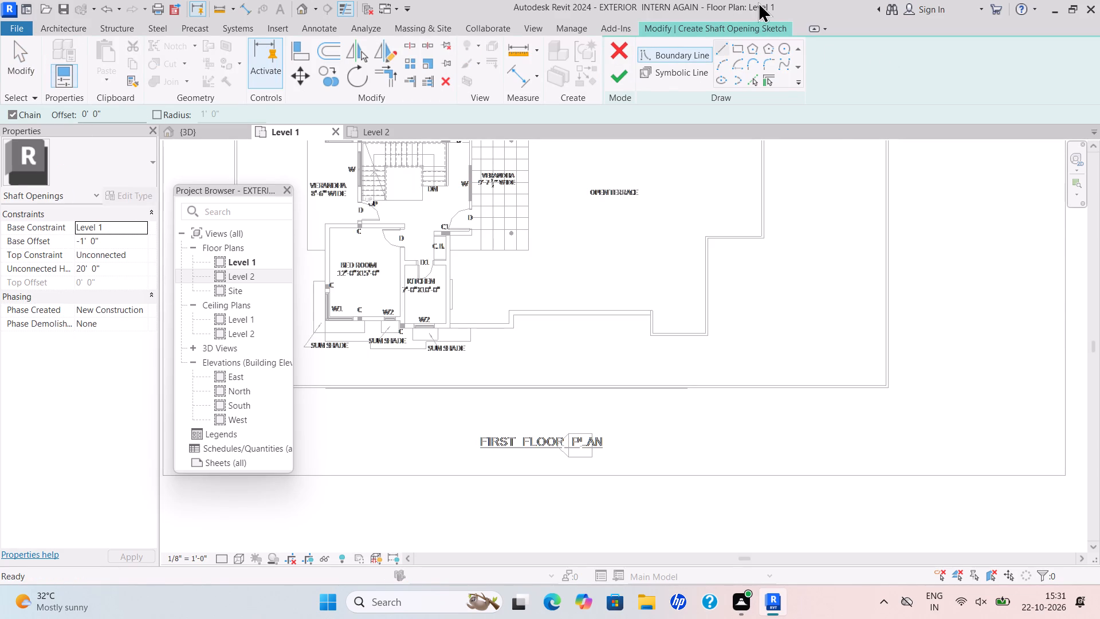
Draw a straight shaft boundary line about 4'-2" long across the foot of the staircase's DN flight, ending at the wall face.
{"action": "left_click", "coordinate": [735, 44]}
{"action": "scroll", "coordinate": [438, 180], "scroll_direction": "up", "scroll_amount": 5}
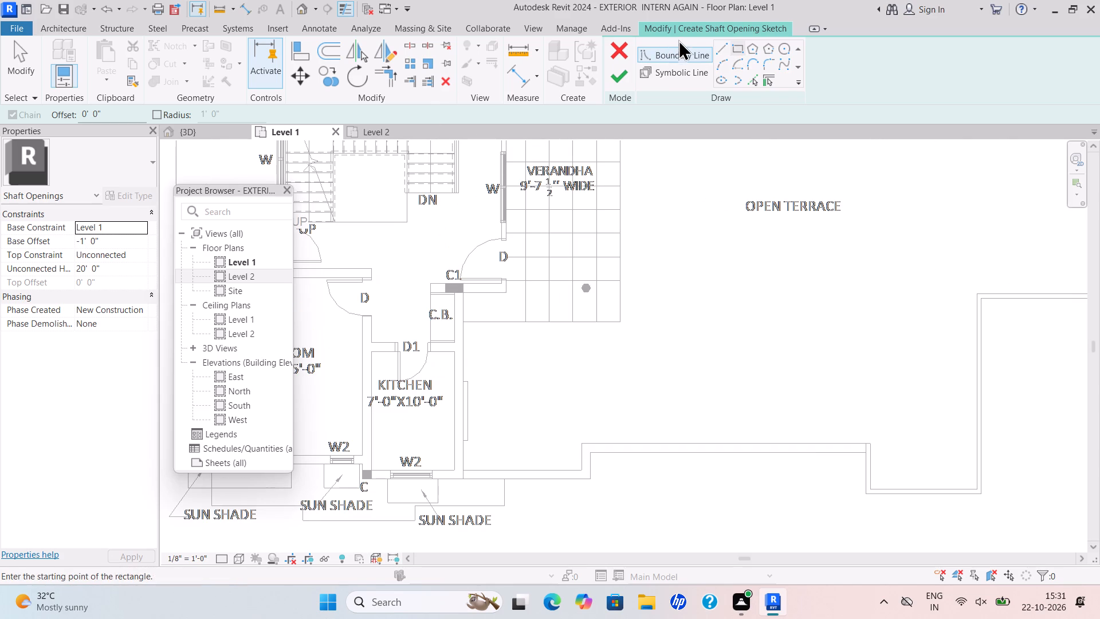
{"action": "double_click", "coordinate": [726, 48]}
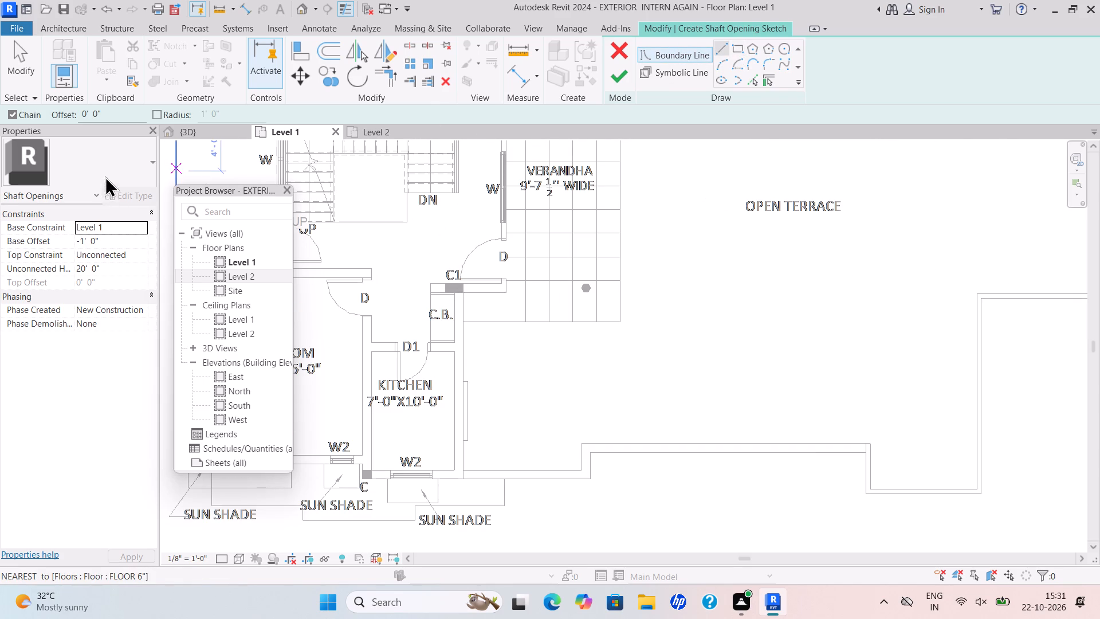
{"action": "scroll", "coordinate": [191, 142], "scroll_direction": "up", "scroll_amount": 2}
{"action": "middle_click_drag", "start_coordinate": [410, 255], "coordinate": [439, 320]}
{"action": "scroll", "coordinate": [410, 300], "scroll_direction": "down", "scroll_amount": 2}
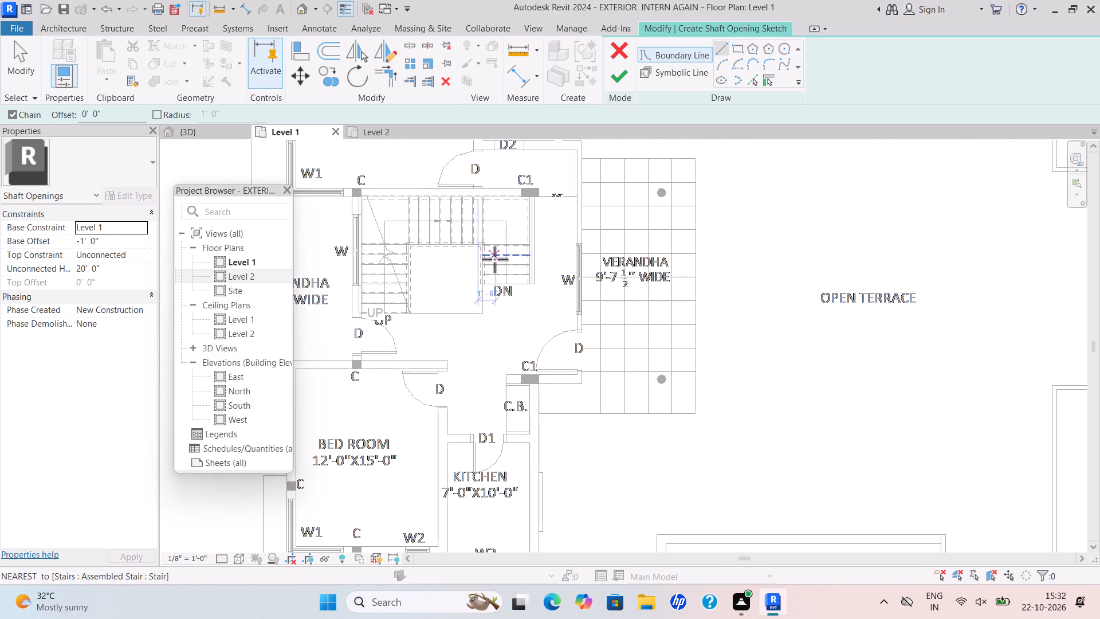
{"action": "scroll", "coordinate": [520, 292], "scroll_direction": "up", "scroll_amount": 5}
{"action": "scroll", "coordinate": [459, 287], "scroll_direction": "up", "scroll_amount": 10}
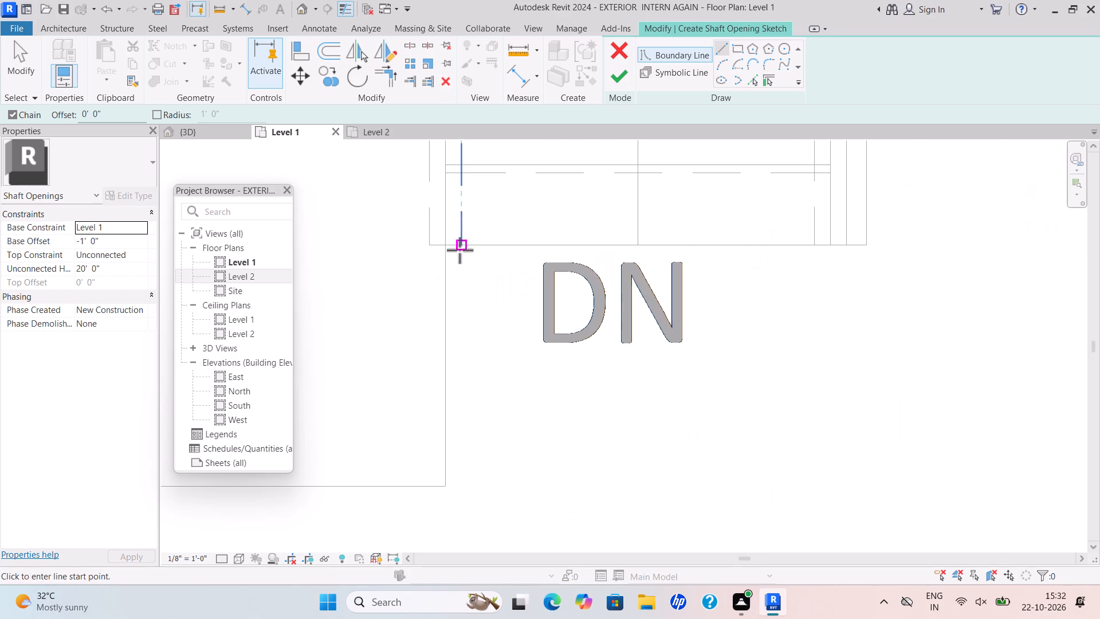
{"action": "left_click", "coordinate": [433, 244]}
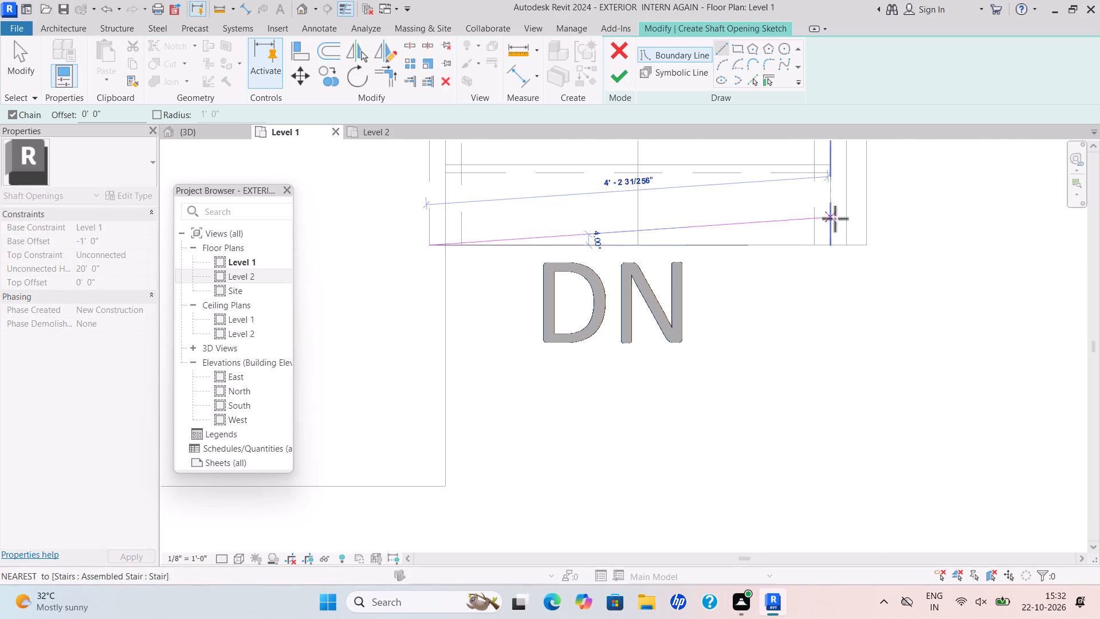
{"action": "left_click", "coordinate": [835, 246]}
Continue the shaft boundary about 7'-4" along the outer side of the DN flight to the corner at column C1.
{"action": "scroll", "coordinate": [843, 177], "scroll_direction": "down", "scroll_amount": 4}
{"action": "middle_click_drag", "start_coordinate": [851, 214], "coordinate": [863, 377]}
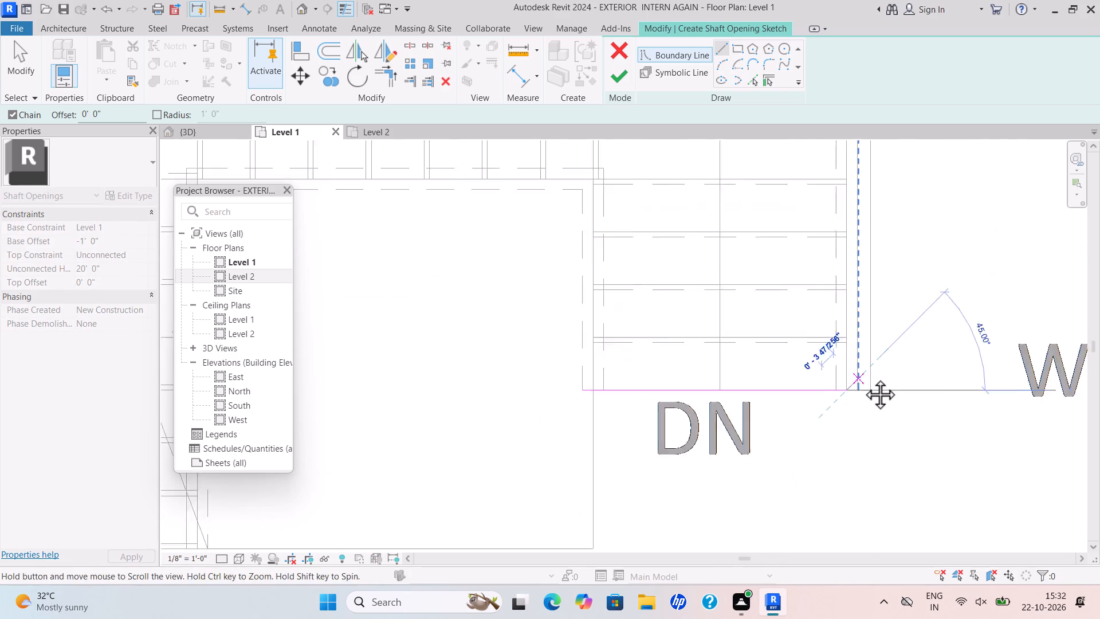
{"action": "middle_click_drag", "start_coordinate": [863, 377], "coordinate": [862, 376]}
{"action": "scroll", "coordinate": [848, 233], "scroll_direction": "down", "scroll_amount": 4}
{"action": "middle_click_drag", "start_coordinate": [863, 343], "coordinate": [865, 417]}
{"action": "scroll", "coordinate": [855, 402], "scroll_direction": "up", "scroll_amount": 1}
{"action": "scroll", "coordinate": [852, 204], "scroll_direction": "up", "scroll_amount": 1}
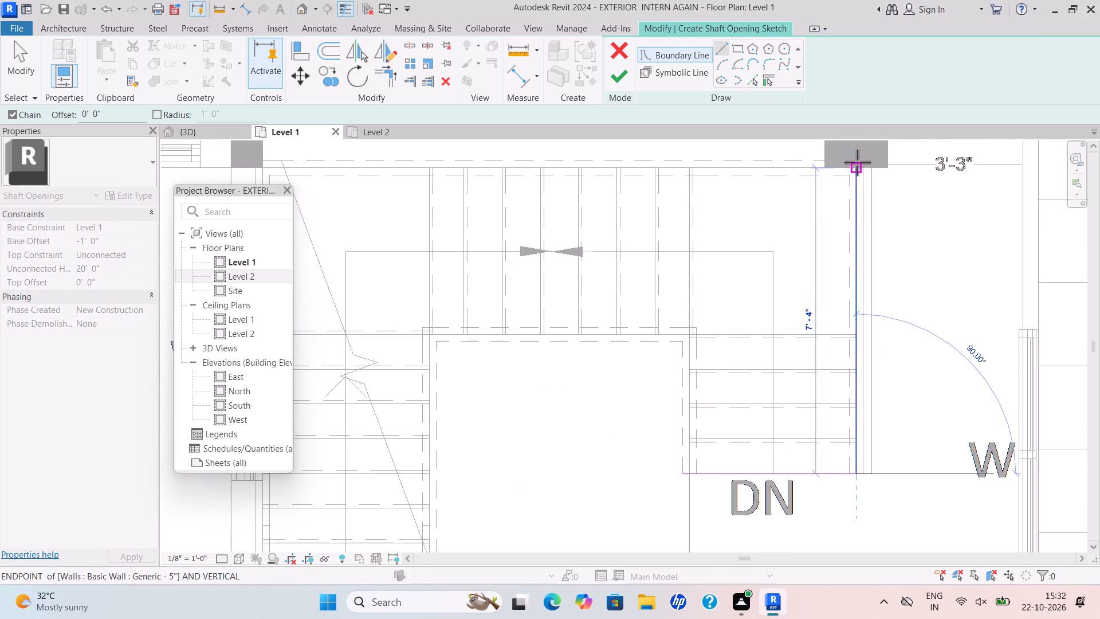
{"action": "scroll", "coordinate": [857, 162], "scroll_direction": "up", "scroll_amount": 6}
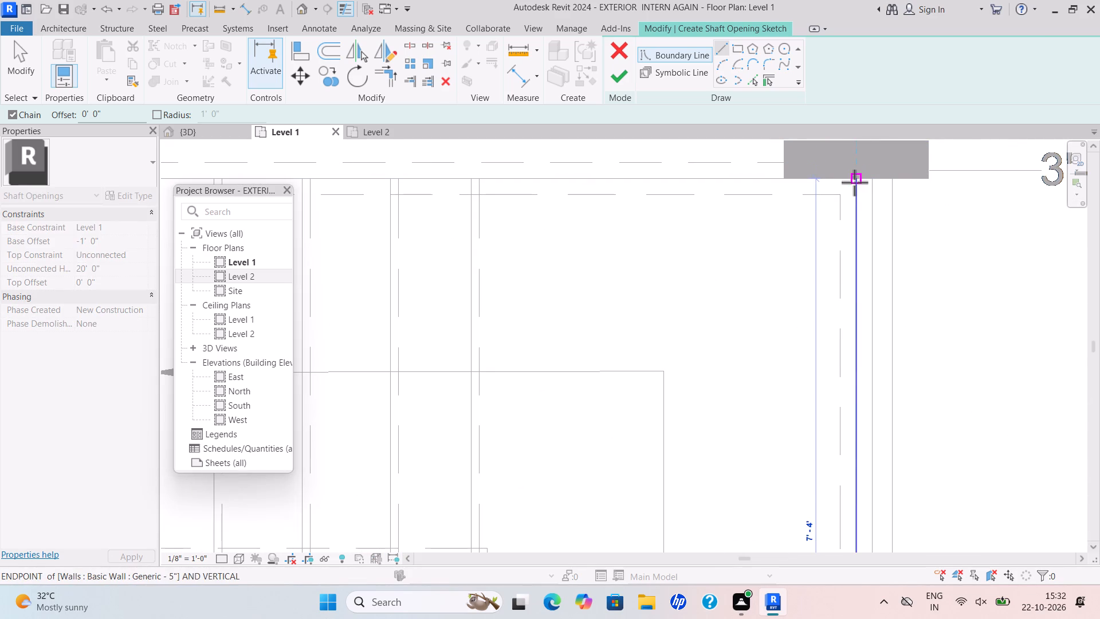
{"action": "left_click", "coordinate": [853, 175]}
Continue the shaft boundary 14'-3" along the wall behind the middle flight to the inner corner of column C.
{"action": "scroll", "coordinate": [603, 188], "scroll_direction": "down", "scroll_amount": 2}
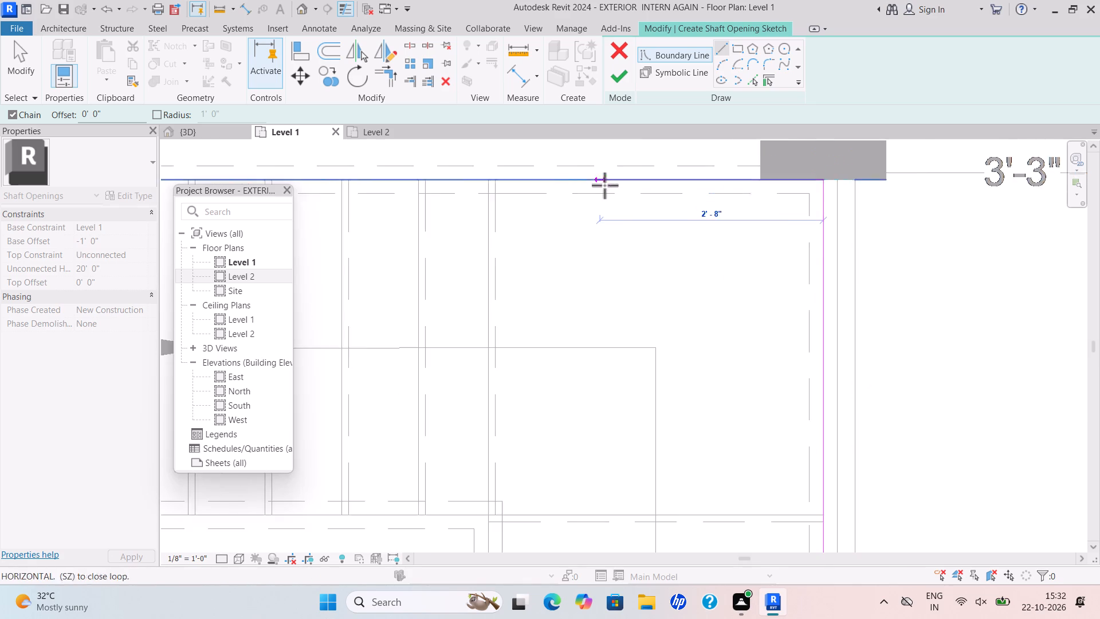
{"action": "scroll", "coordinate": [604, 185], "scroll_direction": "down", "scroll_amount": 3}
{"action": "middle_click_drag", "start_coordinate": [606, 185], "coordinate": [875, 143]}
{"action": "middle_click_drag", "start_coordinate": [672, 196], "coordinate": [769, 280]}
{"action": "scroll", "coordinate": [673, 199], "scroll_direction": "down", "scroll_amount": 3}
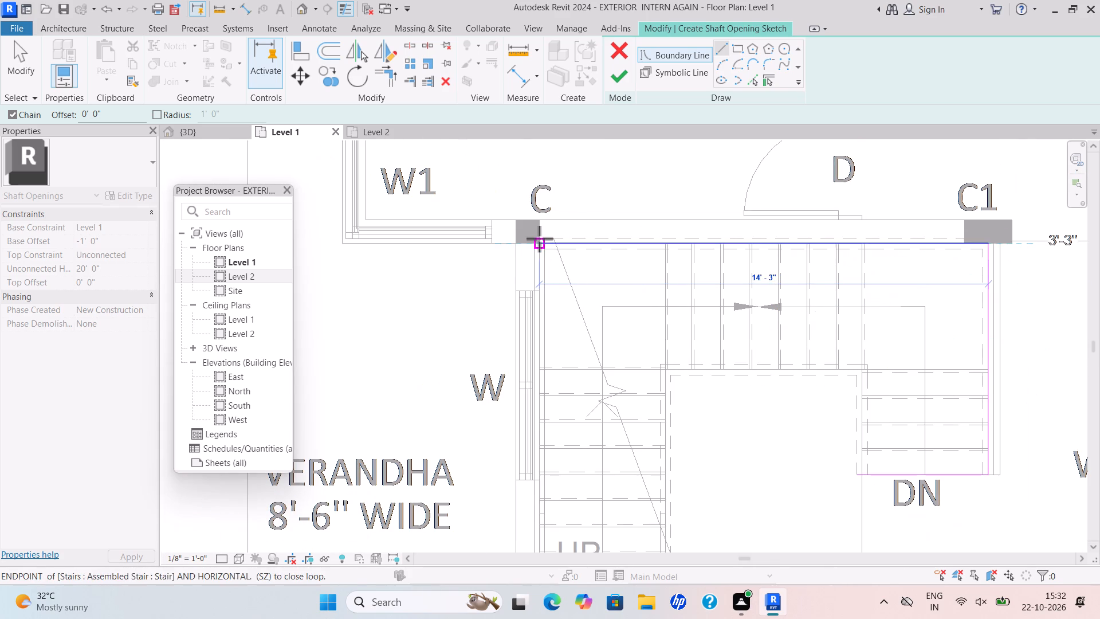
{"action": "scroll", "coordinate": [538, 238], "scroll_direction": "up", "scroll_amount": 6}
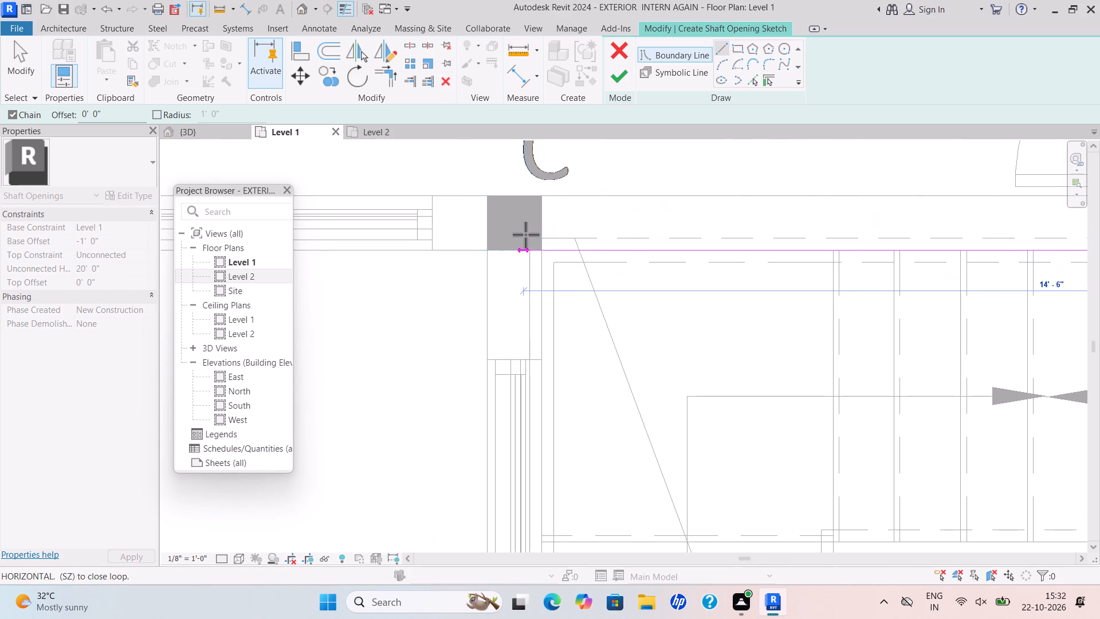
{"action": "left_click_drag", "start_coordinate": [540, 252], "coordinate": [539, 263]}
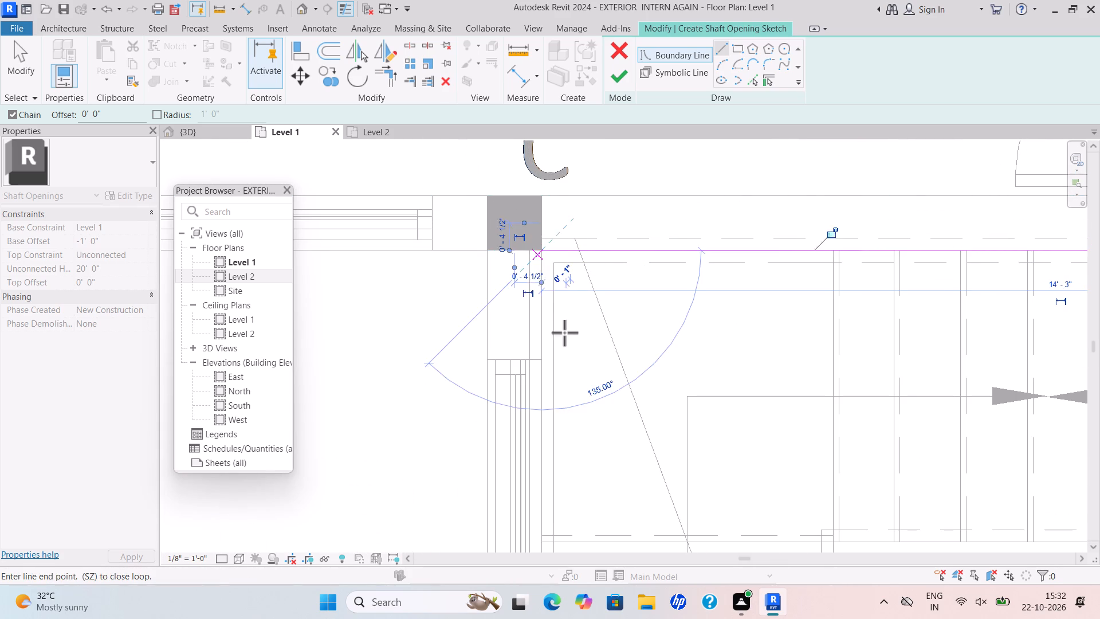
Continue the shaft boundary along the window-side wall face to the foot of the UP flight.
{"action": "scroll", "coordinate": [568, 339], "scroll_direction": "down", "scroll_amount": 4}
{"action": "middle_click_drag", "start_coordinate": [568, 339], "coordinate": [587, 217]}
{"action": "scroll", "coordinate": [620, 455], "scroll_direction": "down", "scroll_amount": 6}
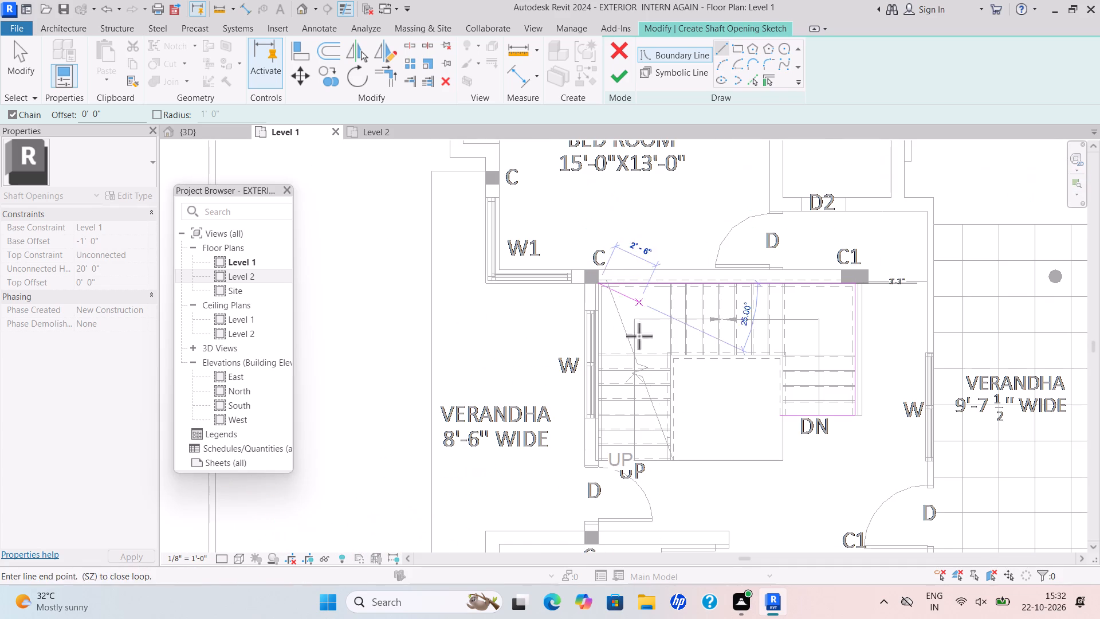
{"action": "scroll", "coordinate": [584, 465], "scroll_direction": "up", "scroll_amount": 11}
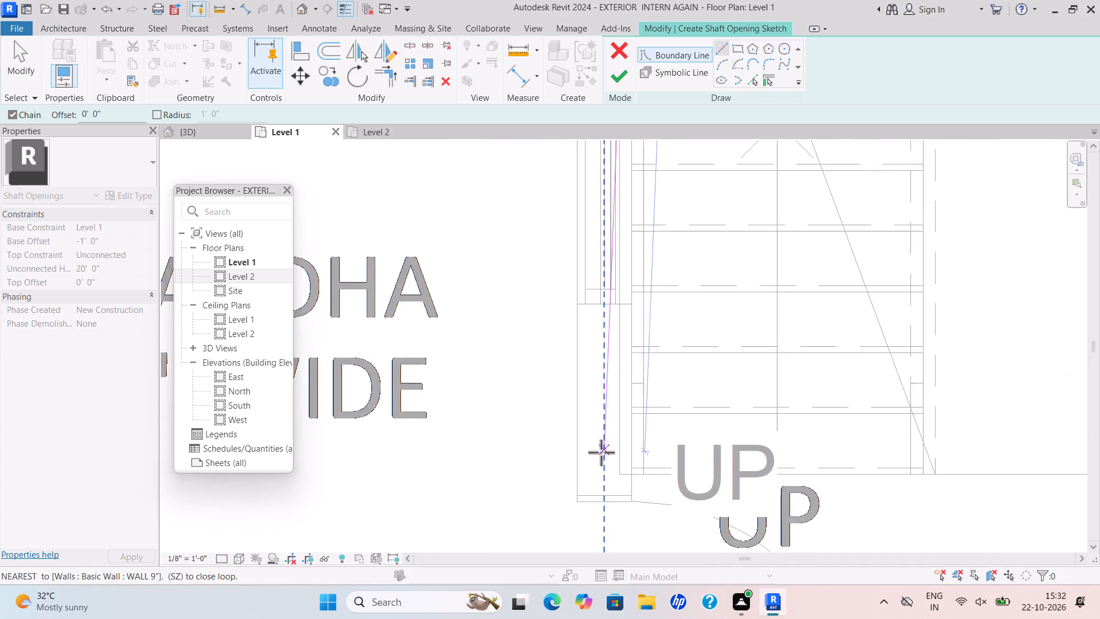
{"action": "scroll", "coordinate": [642, 476], "scroll_direction": "up", "scroll_amount": 4}
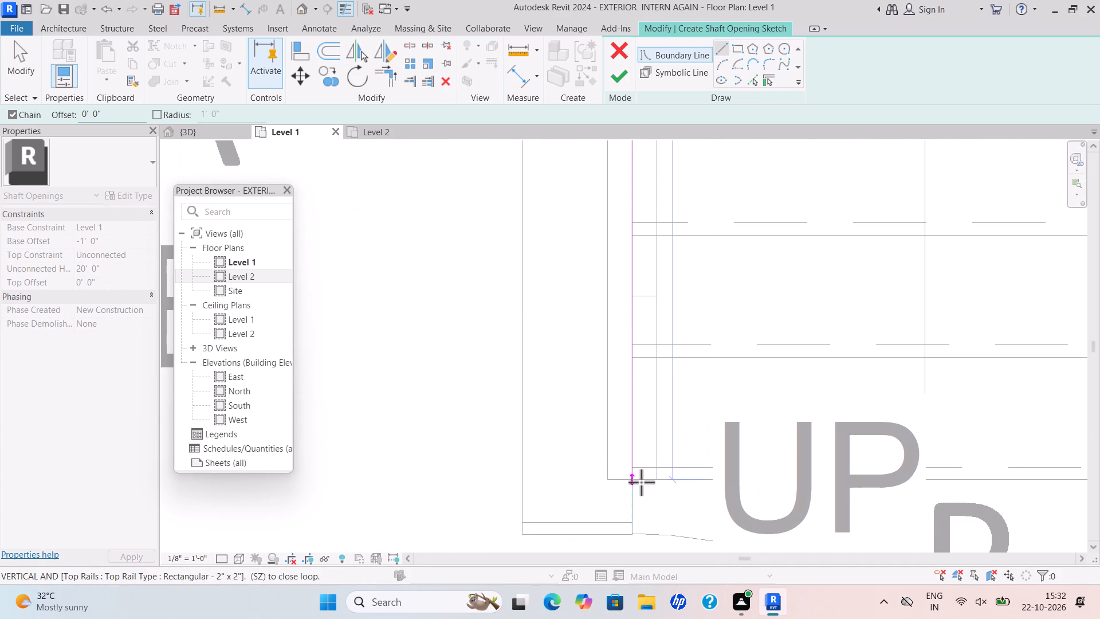
{"action": "left_click", "coordinate": [634, 479]}
Continue the shaft boundary about 4' across the foot of the UP flight to its inner edge.
{"action": "scroll", "coordinate": [820, 478], "scroll_direction": "down", "scroll_amount": 3}
{"action": "middle_click_drag", "start_coordinate": [816, 477], "coordinate": [529, 462]}
{"action": "scroll", "coordinate": [816, 477], "scroll_direction": "down", "scroll_amount": 3}
{"action": "scroll", "coordinate": [529, 462], "scroll_direction": "up", "scroll_amount": 1}
{"action": "scroll", "coordinate": [722, 464], "scroll_direction": "up", "scroll_amount": 6}
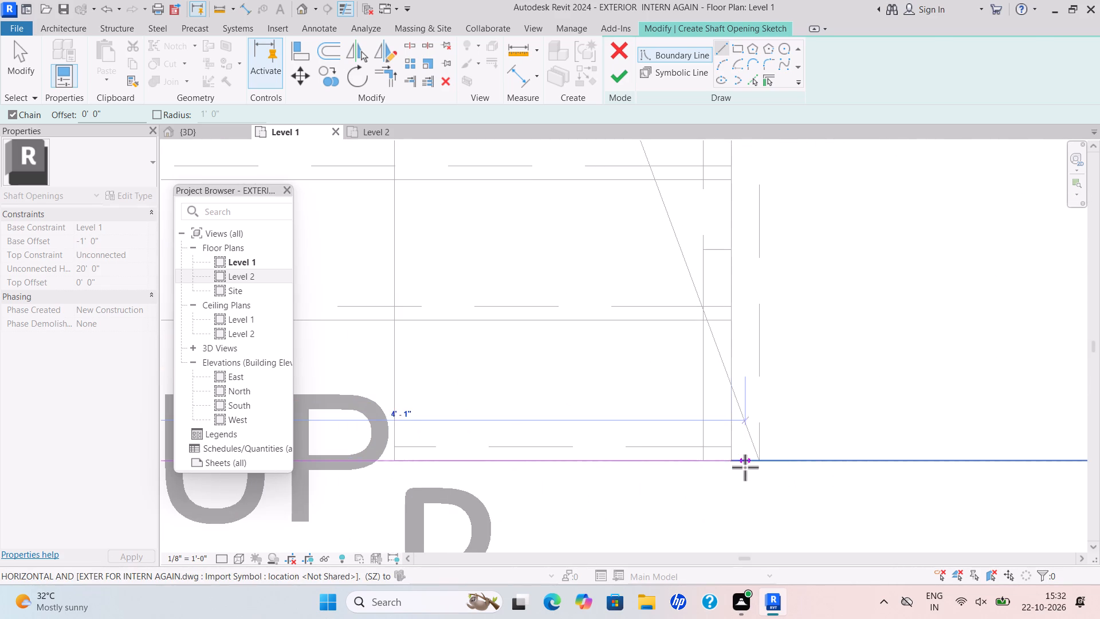
{"action": "left_click", "coordinate": [736, 461]}
Continue the shaft boundary about 5'-9" along the UP flight's inner edge to its corner with the middle flight.
{"action": "scroll", "coordinate": [725, 320], "scroll_direction": "down", "scroll_amount": 3}
{"action": "middle_click_drag", "start_coordinate": [725, 330], "coordinate": [695, 414]}
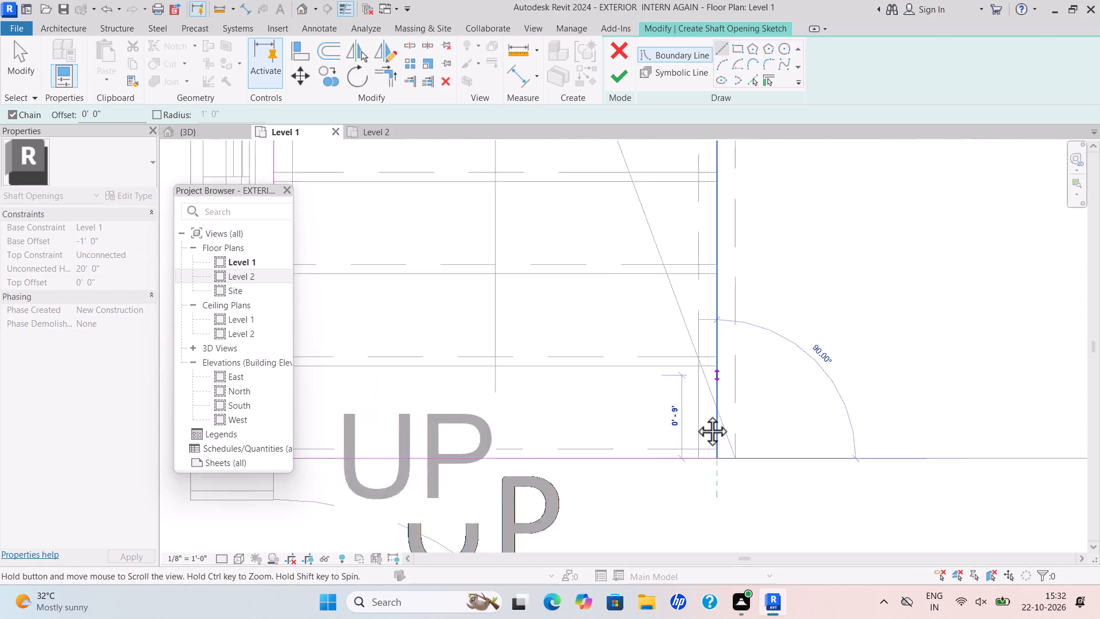
{"action": "middle_click_drag", "start_coordinate": [695, 414], "coordinate": [690, 422]}
{"action": "scroll", "coordinate": [695, 414], "scroll_direction": "down", "scroll_amount": 2}
{"action": "middle_click_drag", "start_coordinate": [687, 429], "coordinate": [682, 434]}
{"action": "scroll", "coordinate": [749, 287], "scroll_direction": "down", "scroll_amount": 6}
{"action": "middle_click_drag", "start_coordinate": [740, 304], "coordinate": [732, 377]}
{"action": "scroll", "coordinate": [713, 250], "scroll_direction": "up", "scroll_amount": 7}
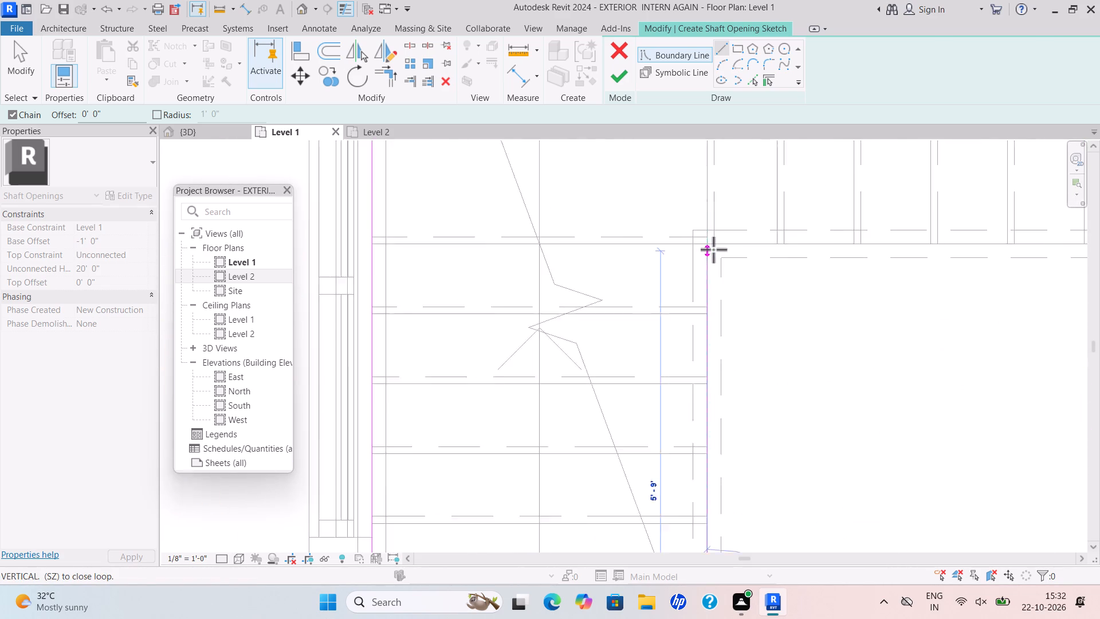
{"action": "scroll", "coordinate": [713, 249], "scroll_direction": "up", "scroll_amount": 3}
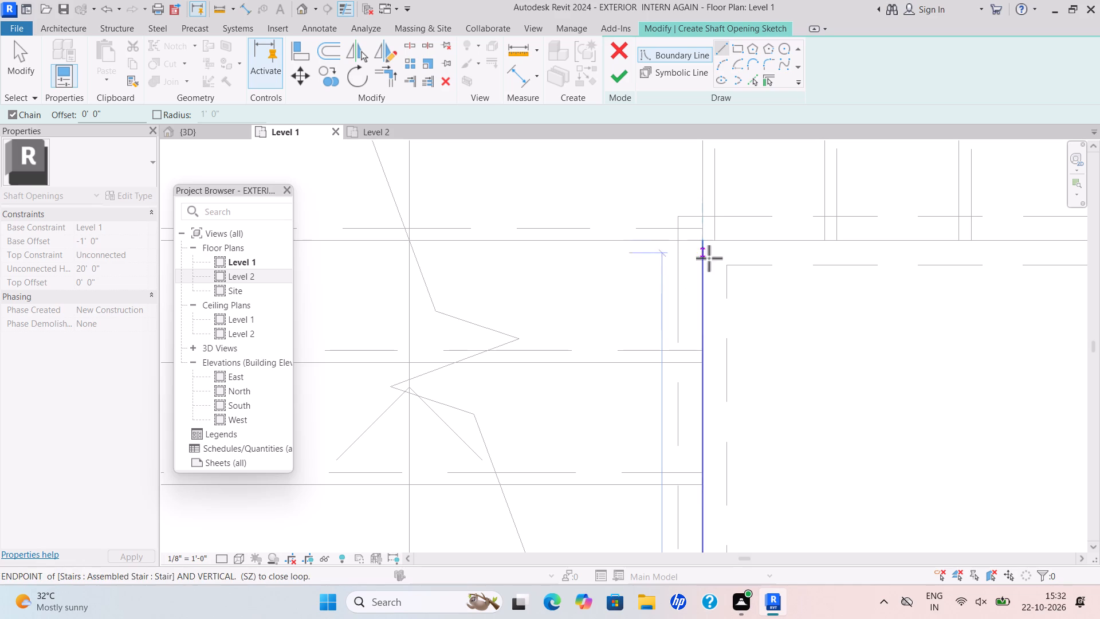
{"action": "scroll", "coordinate": [742, 309], "scroll_direction": "down", "scroll_amount": 1}
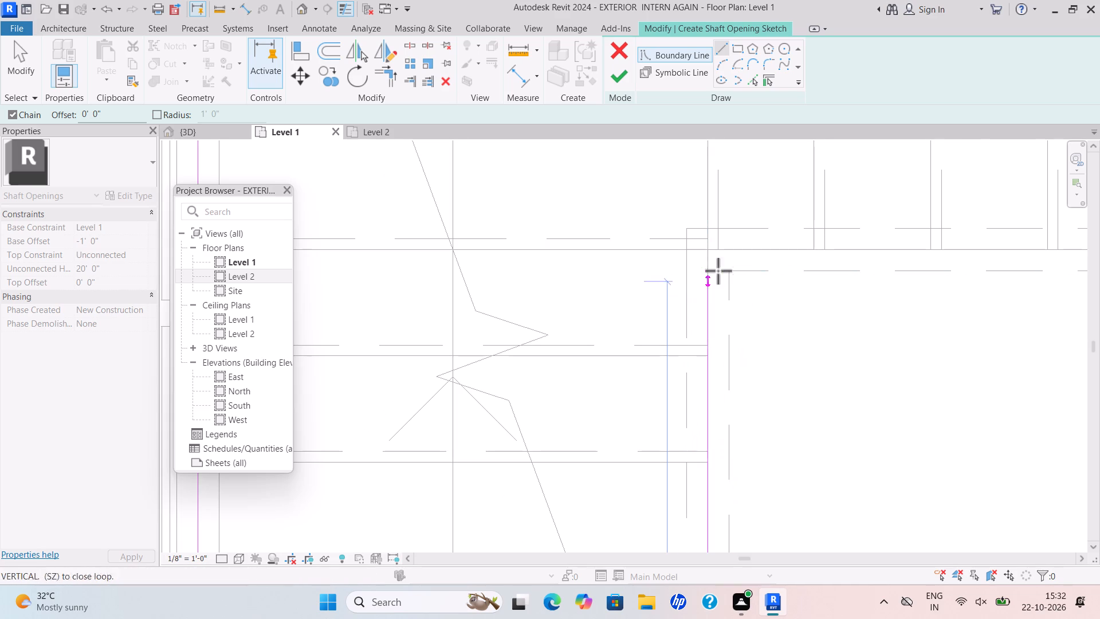
{"action": "left_click", "coordinate": [709, 253]}
Continue the shaft boundary about 6' along the middle flight's inner edge to the inner corner of the DN flight.
{"action": "scroll", "coordinate": [914, 242], "scroll_direction": "down", "scroll_amount": 1}
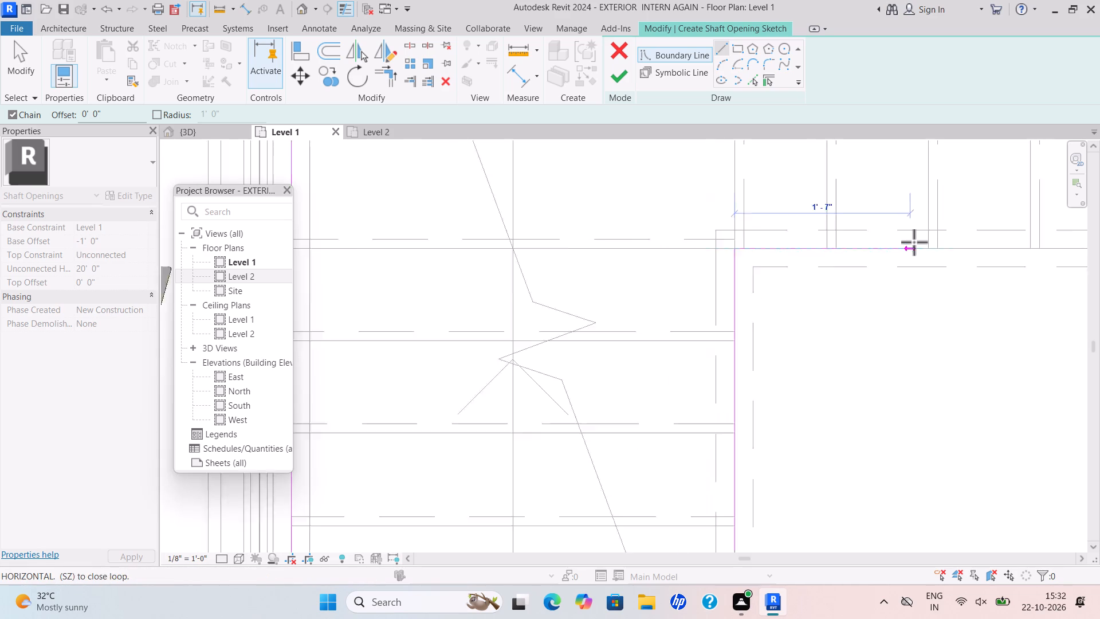
{"action": "scroll", "coordinate": [914, 242], "scroll_direction": "down", "scroll_amount": 5}
{"action": "middle_click_drag", "start_coordinate": [908, 245], "coordinate": [621, 324]}
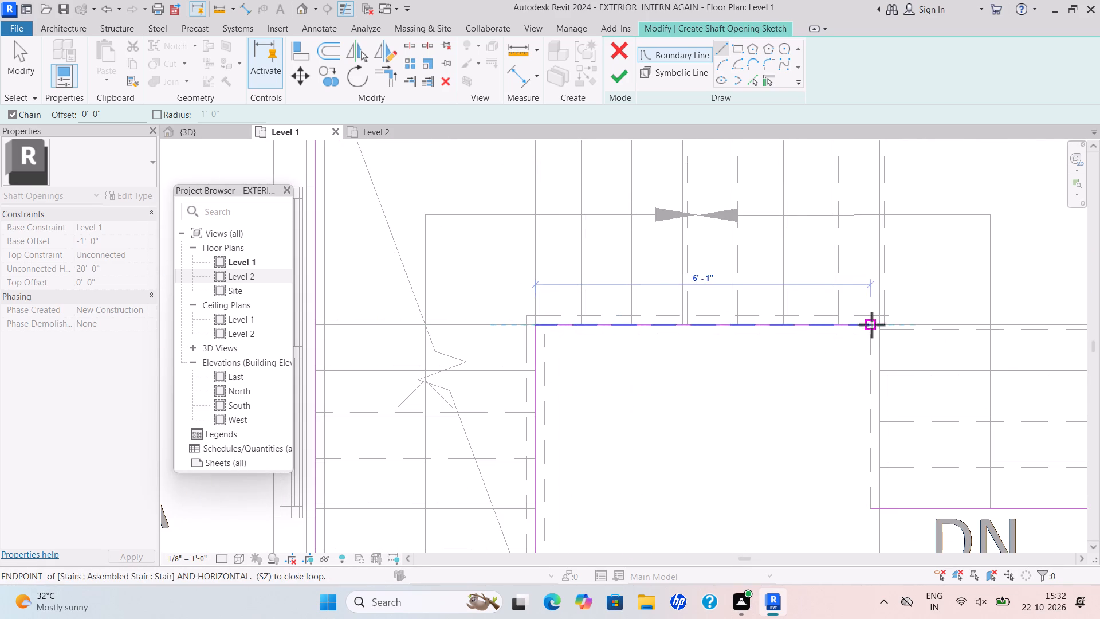
{"action": "scroll", "coordinate": [875, 323], "scroll_direction": "up", "scroll_amount": 8}
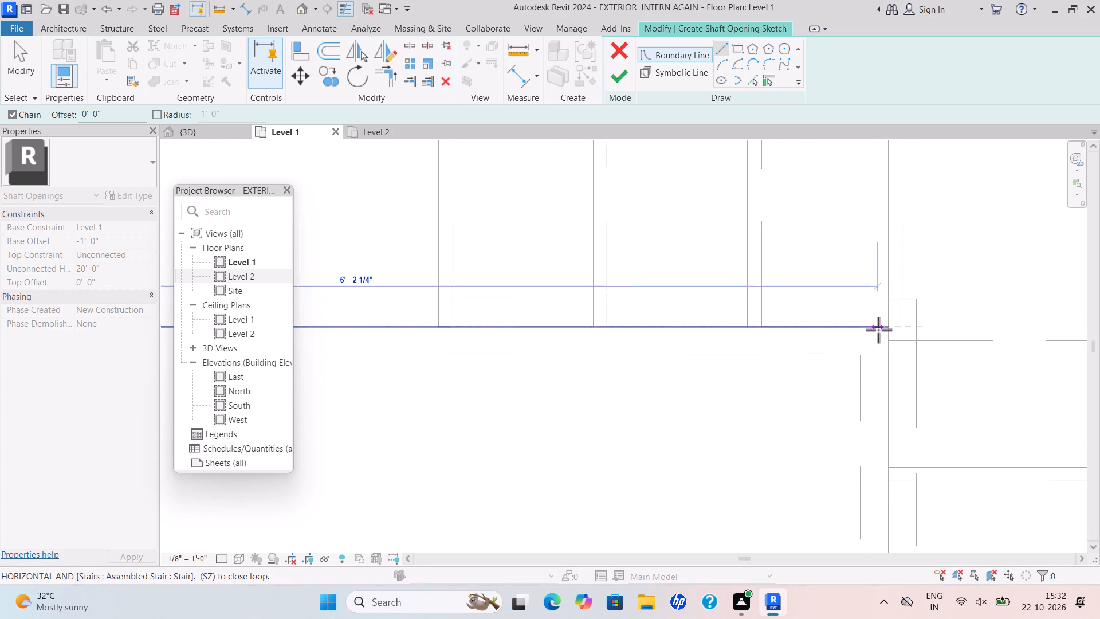
{"action": "scroll", "coordinate": [878, 330], "scroll_direction": "up", "scroll_amount": 1}
{"action": "left_click_drag", "start_coordinate": [894, 325], "coordinate": [896, 332]}
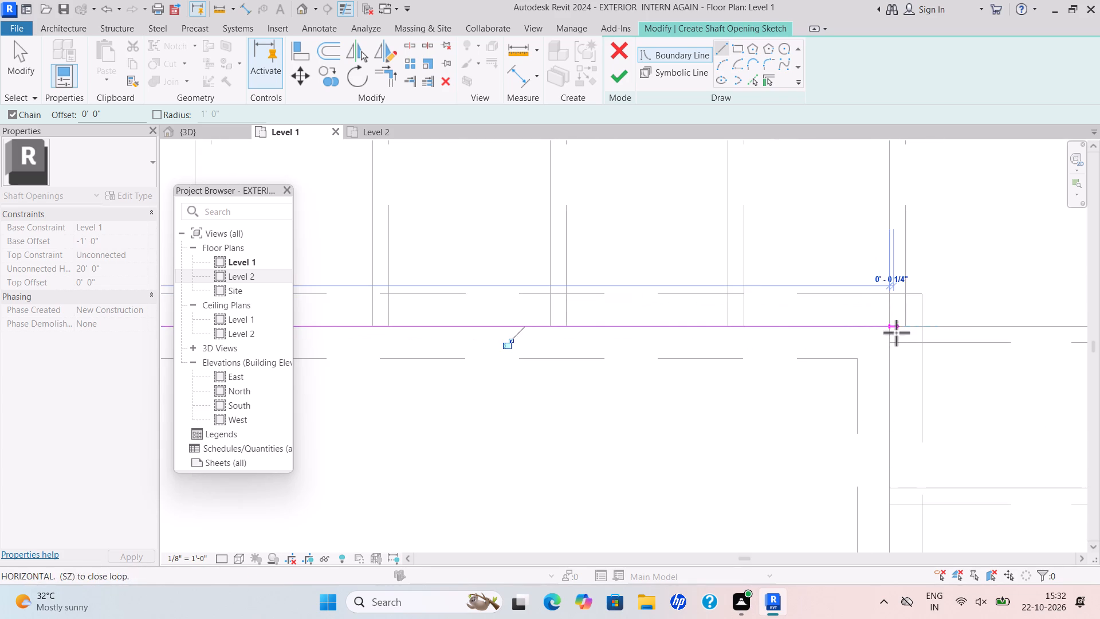
{"action": "left_click_drag", "start_coordinate": [896, 332], "coordinate": [896, 338]}
Draw the last shaft boundary line along the DN flight's inner edge to meet the first line at the flight's foot.
{"action": "scroll", "coordinate": [897, 434], "scroll_direction": "down", "scroll_amount": 4}
{"action": "middle_click_drag", "start_coordinate": [893, 432], "coordinate": [870, 301]}
{"action": "scroll", "coordinate": [882, 514], "scroll_direction": "down", "scroll_amount": 6}
{"action": "middle_click_drag", "start_coordinate": [872, 500], "coordinate": [857, 334]}
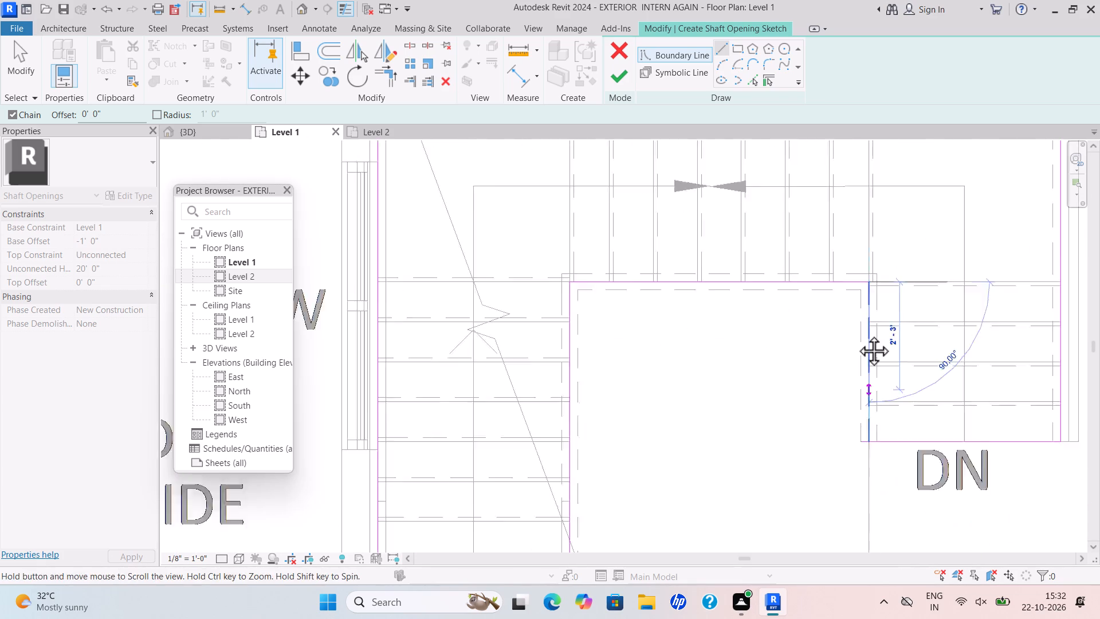
{"action": "middle_click_drag", "start_coordinate": [857, 334], "coordinate": [856, 276]}
{"action": "scroll", "coordinate": [855, 306], "scroll_direction": "up", "scroll_amount": 10}
{"action": "scroll", "coordinate": [849, 362], "scroll_direction": "up", "scroll_amount": 2}
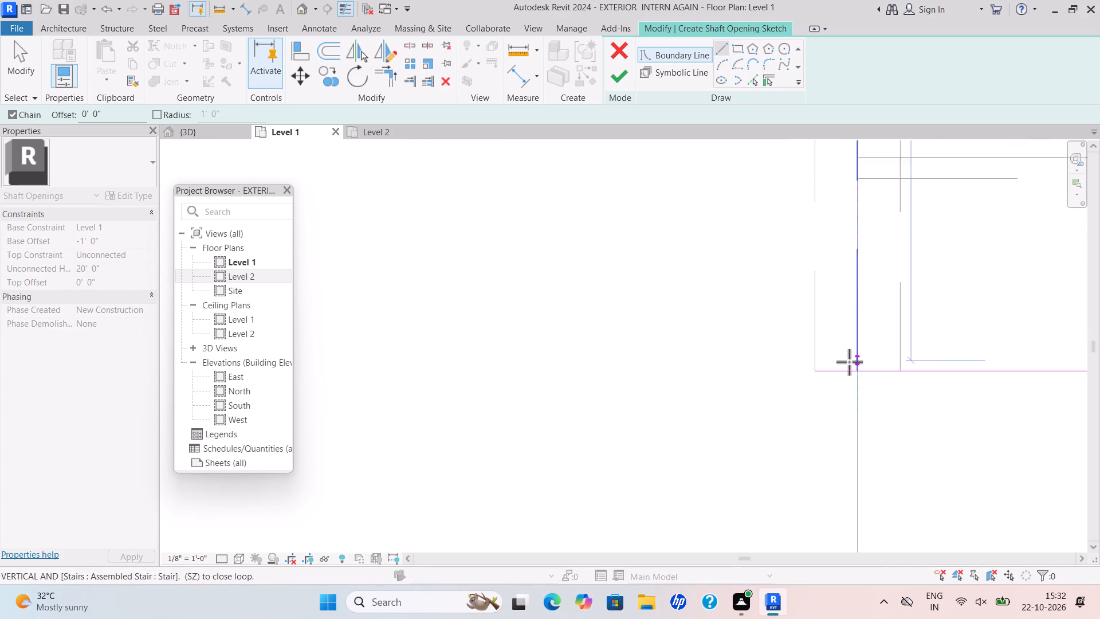
{"action": "scroll", "coordinate": [849, 362], "scroll_direction": "up", "scroll_amount": 3}
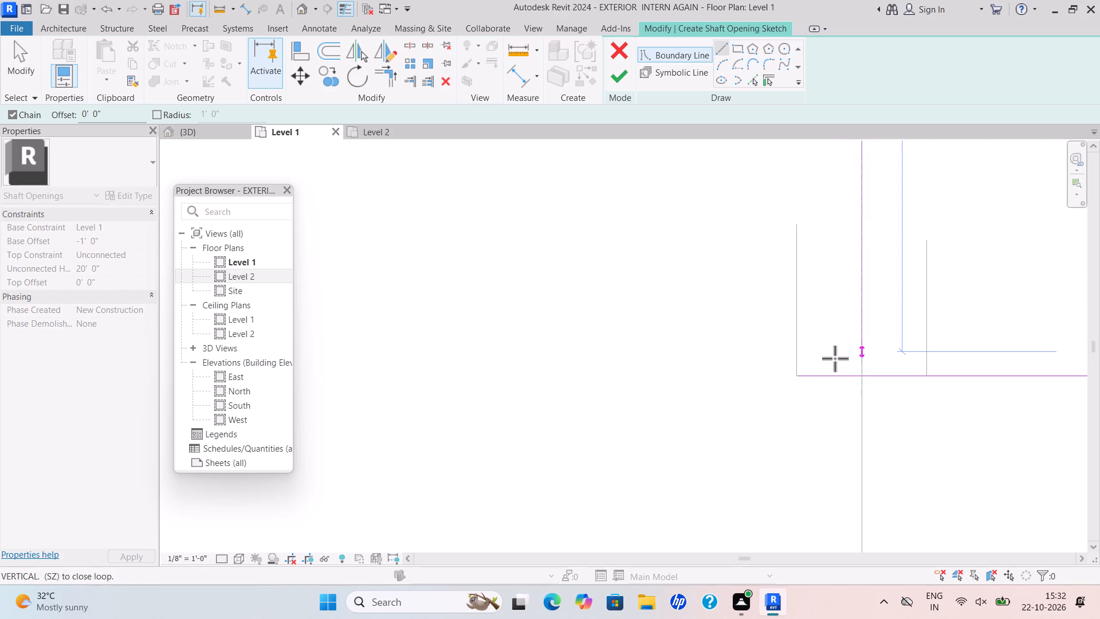
{"action": "left_click", "coordinate": [864, 372]}
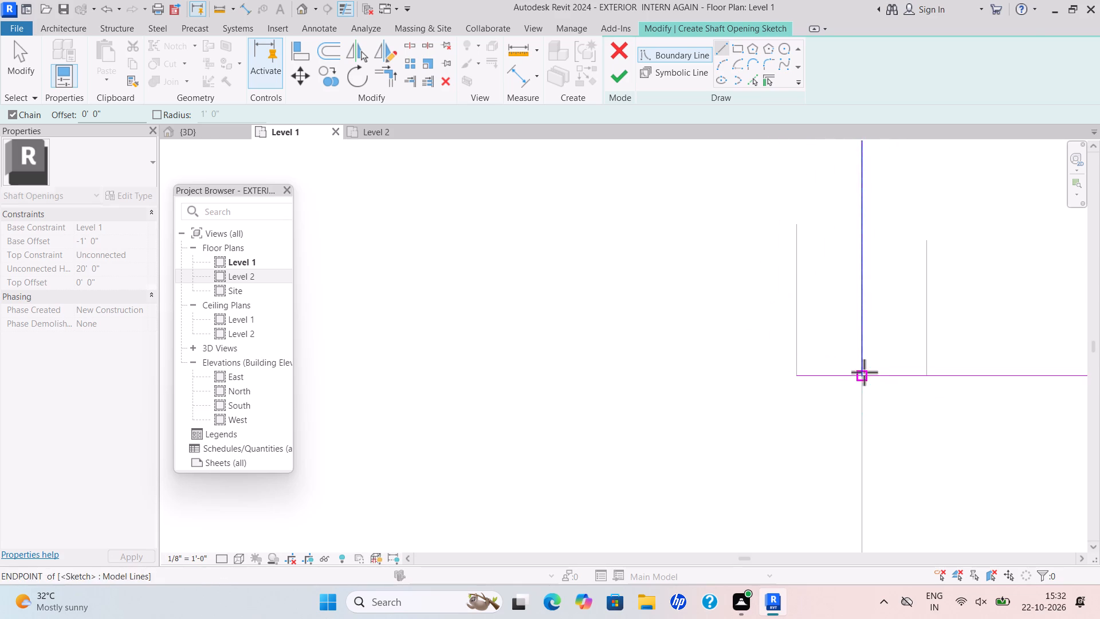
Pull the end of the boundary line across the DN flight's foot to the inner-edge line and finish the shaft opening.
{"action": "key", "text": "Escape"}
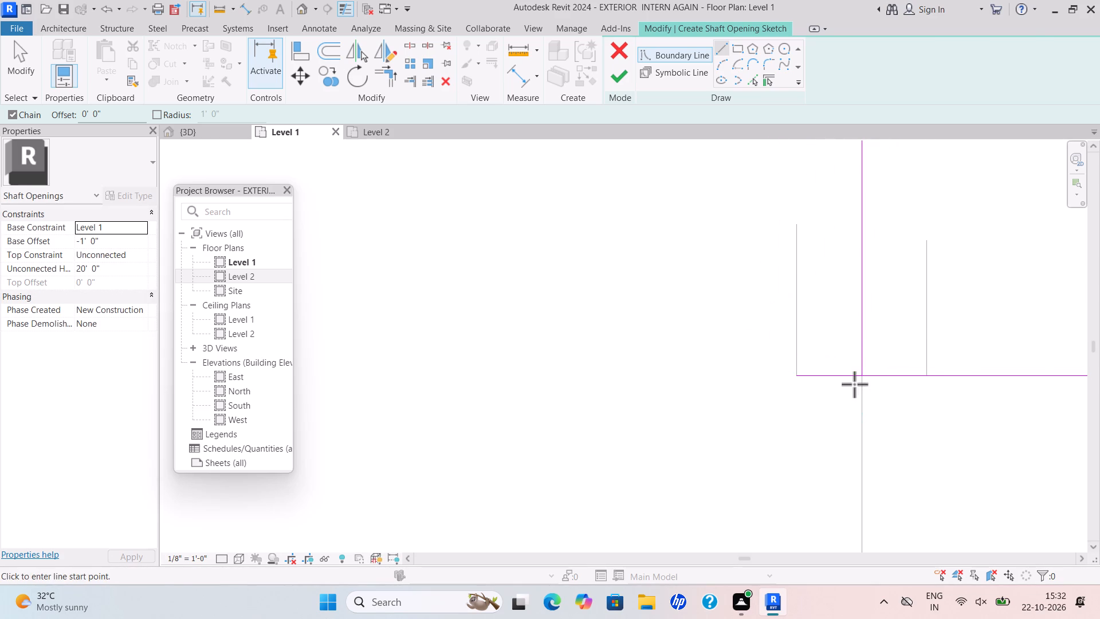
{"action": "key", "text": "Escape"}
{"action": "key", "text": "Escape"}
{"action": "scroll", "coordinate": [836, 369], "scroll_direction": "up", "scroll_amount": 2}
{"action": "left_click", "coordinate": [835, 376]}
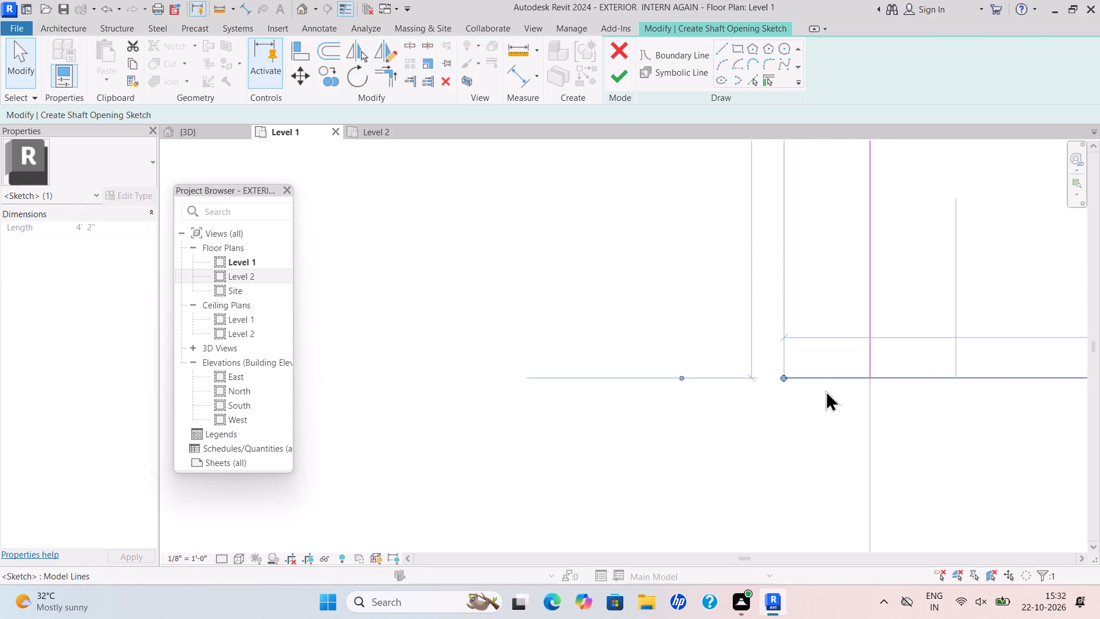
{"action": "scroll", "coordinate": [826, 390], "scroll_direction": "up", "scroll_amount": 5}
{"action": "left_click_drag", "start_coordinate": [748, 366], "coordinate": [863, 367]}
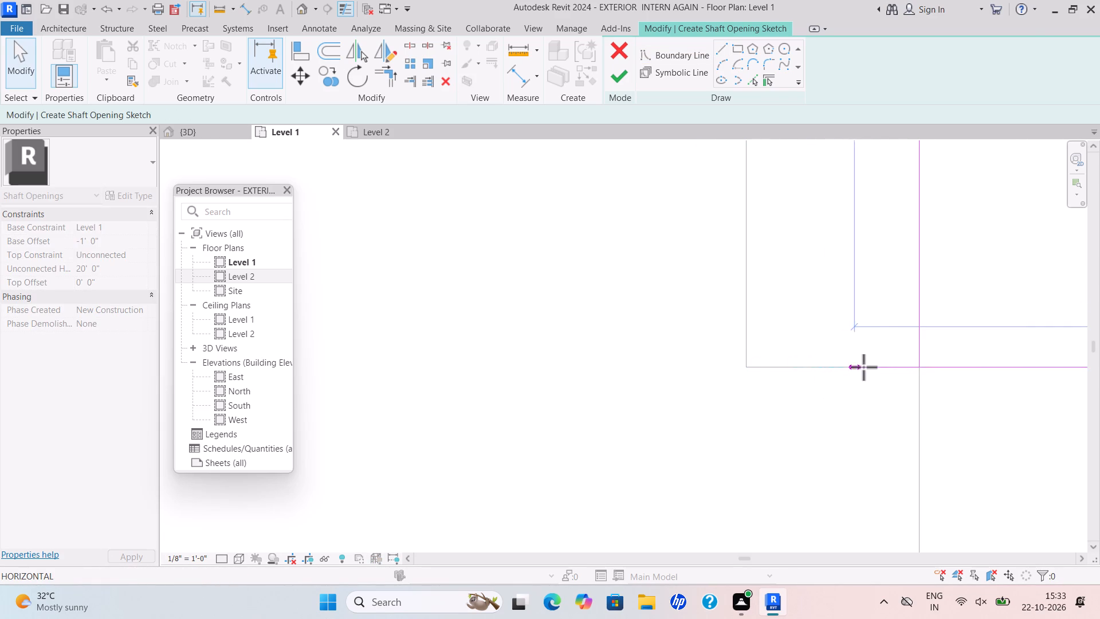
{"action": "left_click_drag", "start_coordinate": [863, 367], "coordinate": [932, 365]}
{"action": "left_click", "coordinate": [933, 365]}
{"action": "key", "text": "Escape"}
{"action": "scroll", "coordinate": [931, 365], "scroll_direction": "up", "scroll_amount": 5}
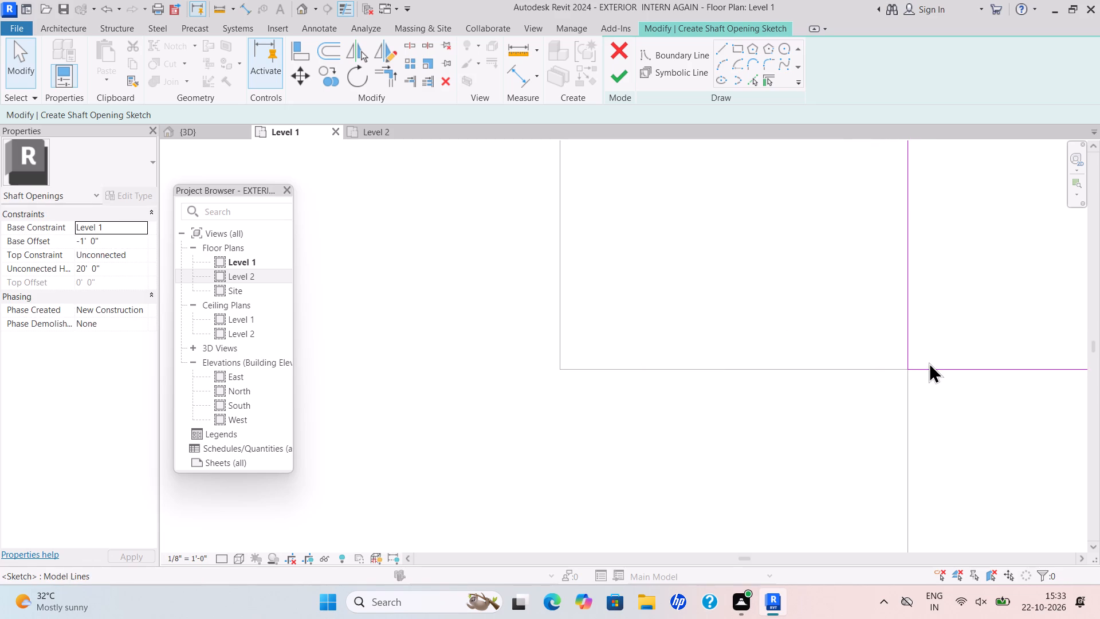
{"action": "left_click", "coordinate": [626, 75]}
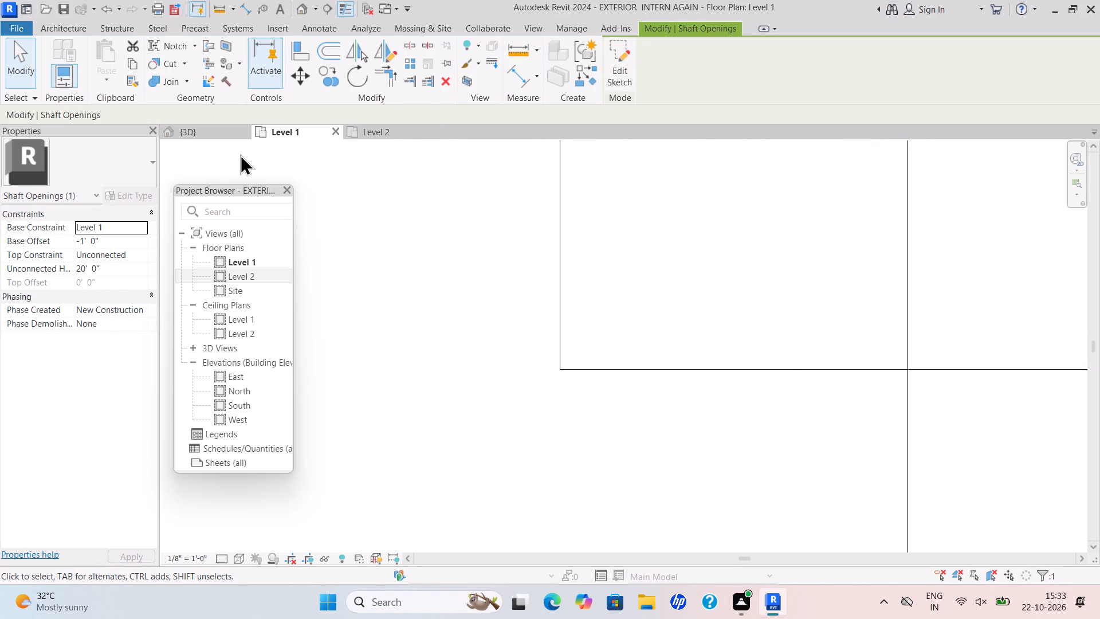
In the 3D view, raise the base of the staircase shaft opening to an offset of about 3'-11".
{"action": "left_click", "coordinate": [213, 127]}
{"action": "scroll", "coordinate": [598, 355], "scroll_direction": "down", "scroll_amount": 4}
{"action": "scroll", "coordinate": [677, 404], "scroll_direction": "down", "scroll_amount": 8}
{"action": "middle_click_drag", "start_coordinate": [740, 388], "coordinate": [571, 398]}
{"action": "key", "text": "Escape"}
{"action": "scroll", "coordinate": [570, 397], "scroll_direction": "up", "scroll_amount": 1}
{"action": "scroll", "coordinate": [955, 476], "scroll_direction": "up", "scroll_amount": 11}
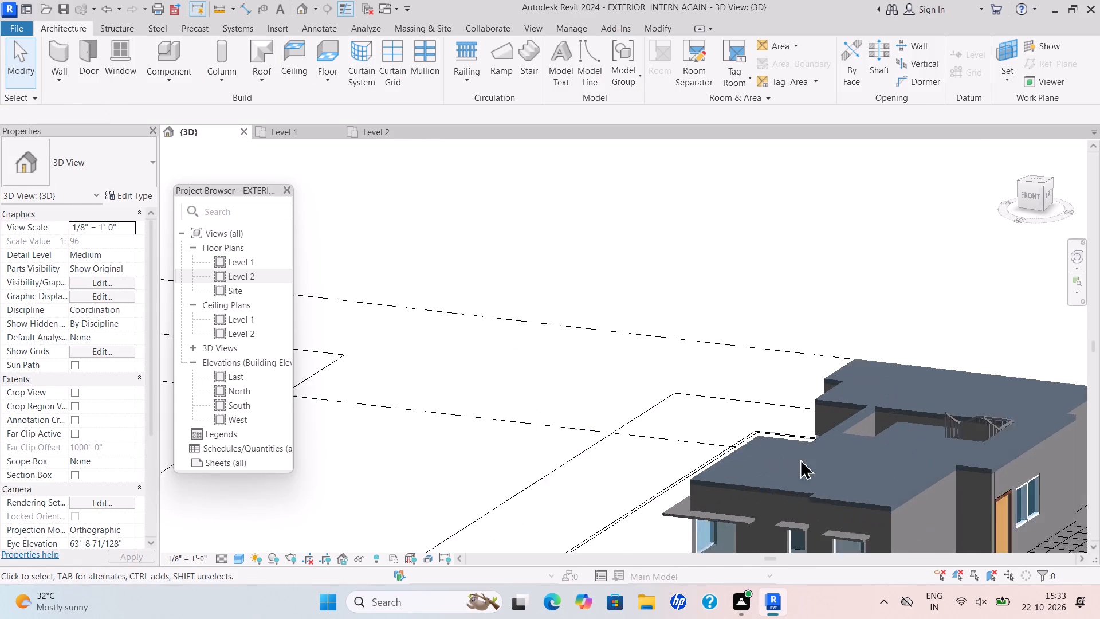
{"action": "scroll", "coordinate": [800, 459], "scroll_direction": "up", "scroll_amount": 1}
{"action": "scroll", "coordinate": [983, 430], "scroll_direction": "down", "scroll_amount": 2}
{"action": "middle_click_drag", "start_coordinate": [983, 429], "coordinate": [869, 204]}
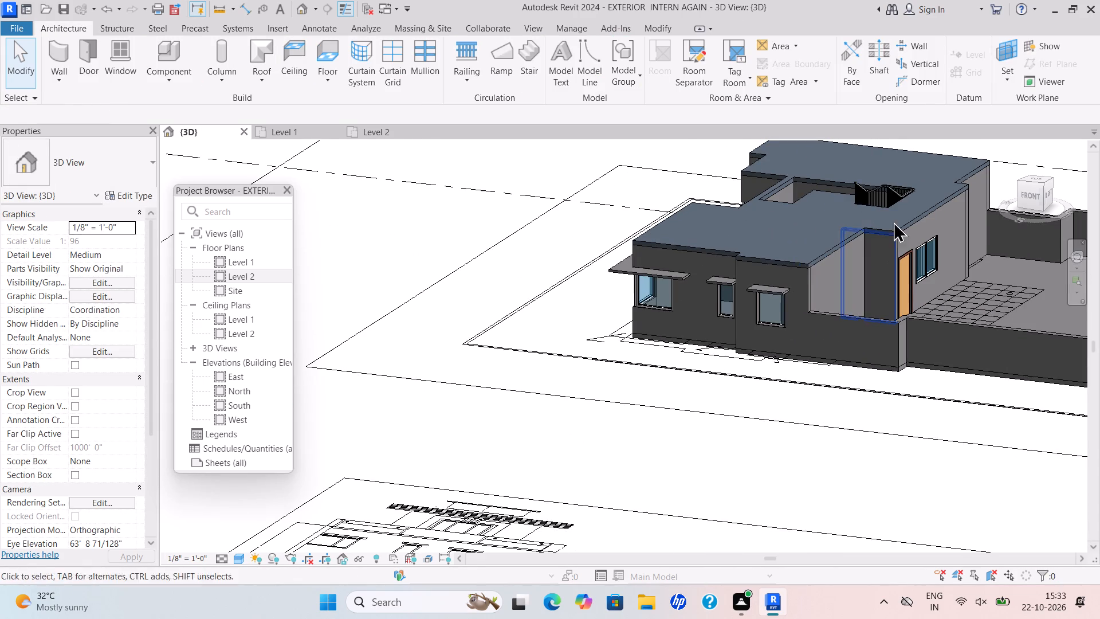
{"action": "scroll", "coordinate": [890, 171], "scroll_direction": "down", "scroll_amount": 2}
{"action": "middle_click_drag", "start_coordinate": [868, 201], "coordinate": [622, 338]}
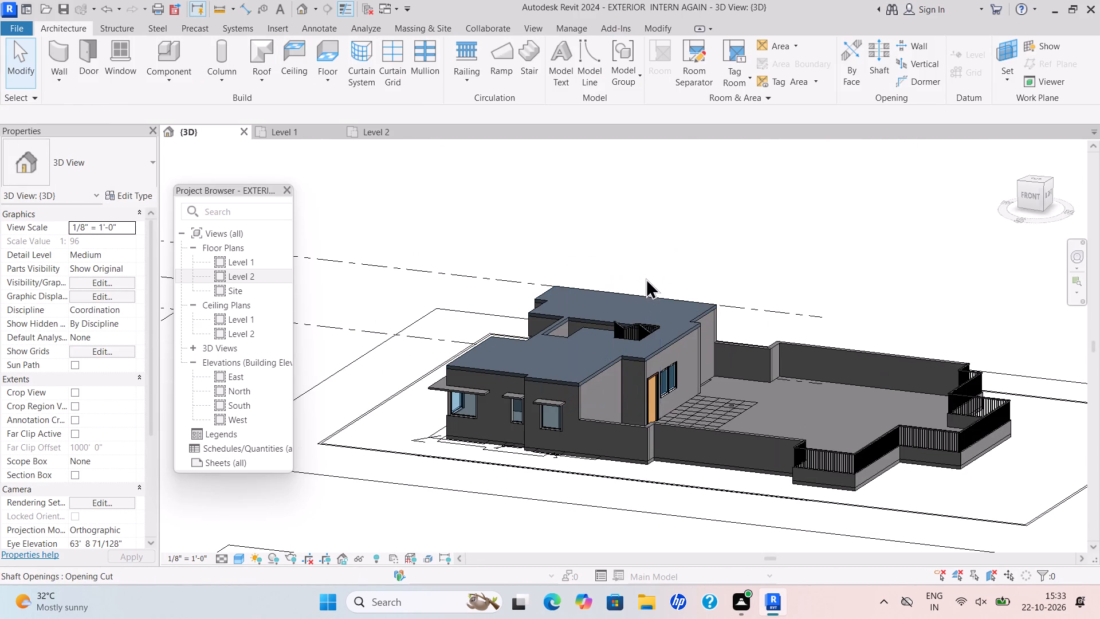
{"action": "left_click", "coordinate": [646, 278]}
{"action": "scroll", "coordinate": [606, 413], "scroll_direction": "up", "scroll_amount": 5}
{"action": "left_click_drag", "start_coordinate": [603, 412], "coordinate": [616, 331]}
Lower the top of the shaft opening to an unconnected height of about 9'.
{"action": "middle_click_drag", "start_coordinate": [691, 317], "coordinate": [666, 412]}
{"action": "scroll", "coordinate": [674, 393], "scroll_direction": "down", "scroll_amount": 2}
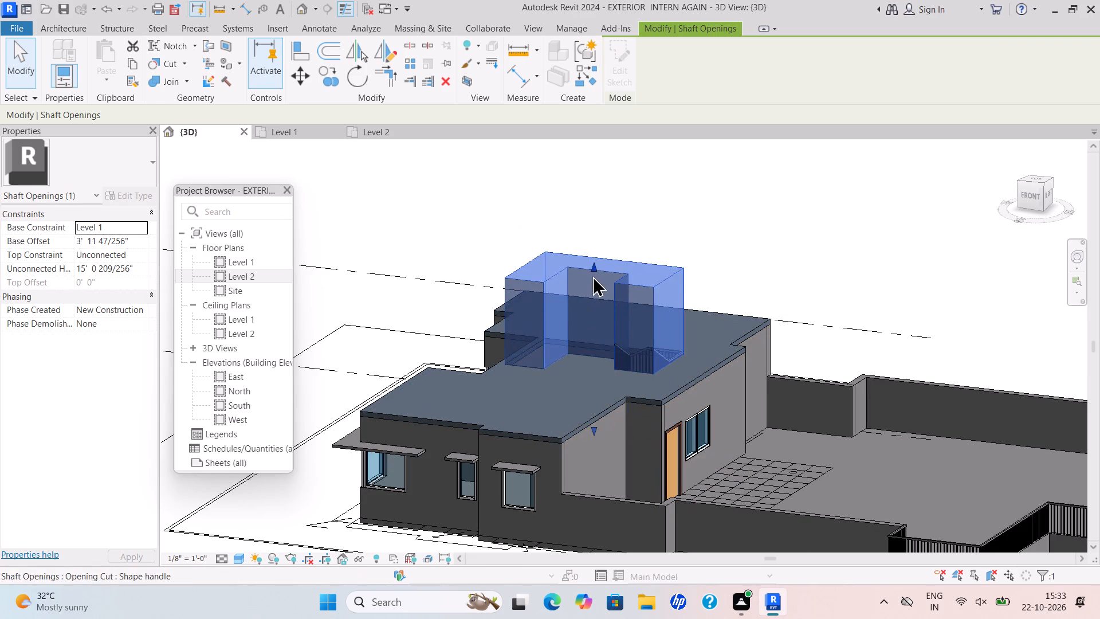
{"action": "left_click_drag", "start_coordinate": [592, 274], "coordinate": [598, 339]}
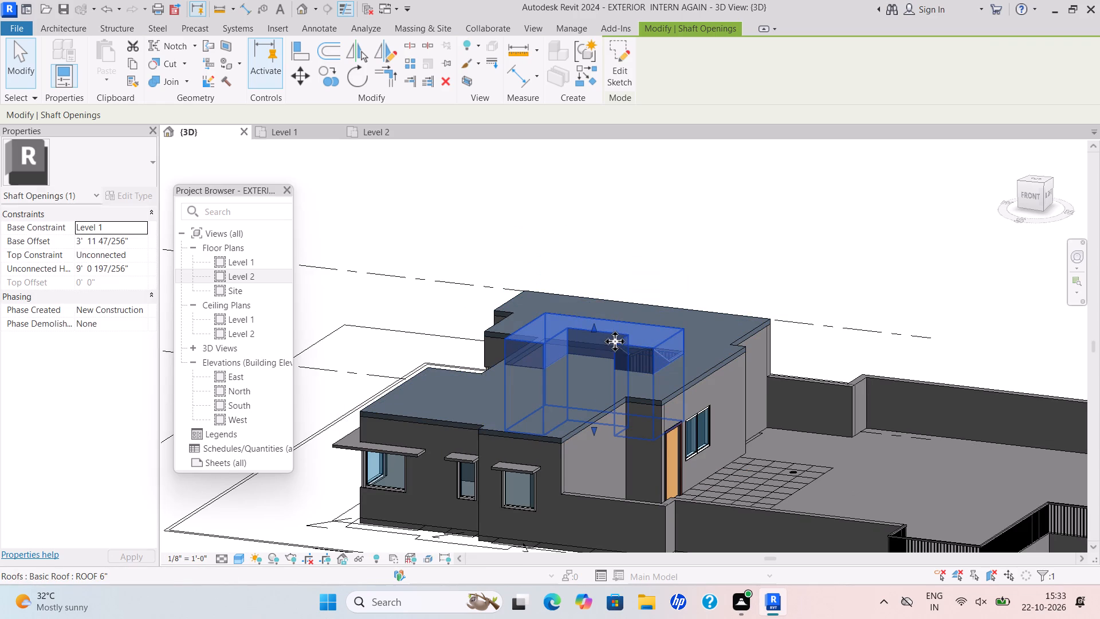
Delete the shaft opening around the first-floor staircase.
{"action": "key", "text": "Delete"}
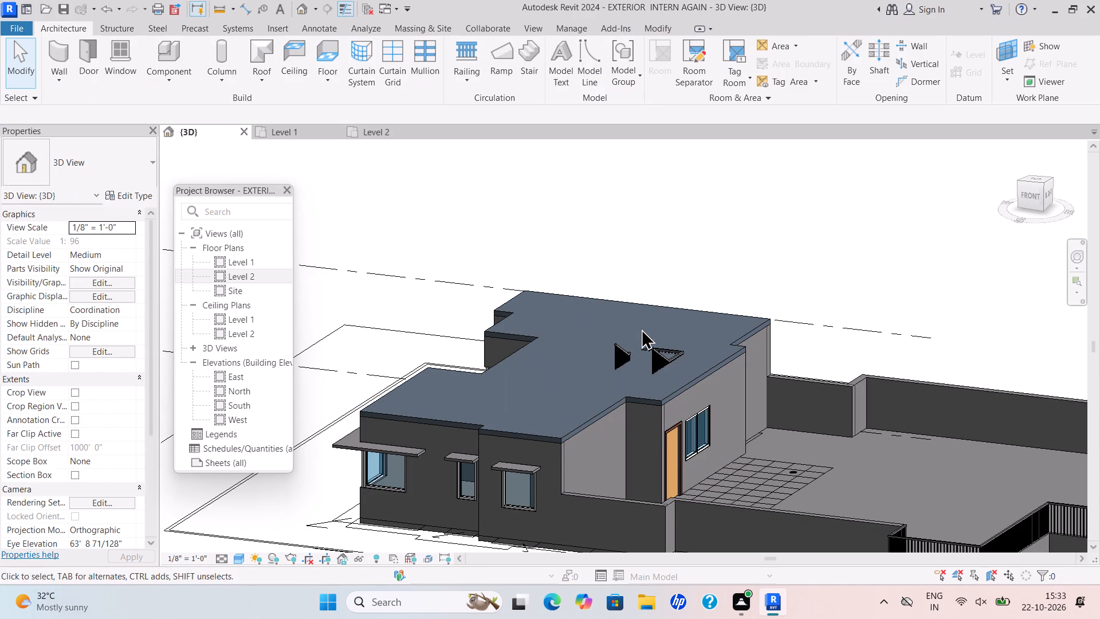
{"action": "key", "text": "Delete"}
Examine the roof above the first-floor staircase and where the stair railings meet it.
{"action": "scroll", "coordinate": [646, 360], "scroll_direction": "up", "scroll_amount": 6}
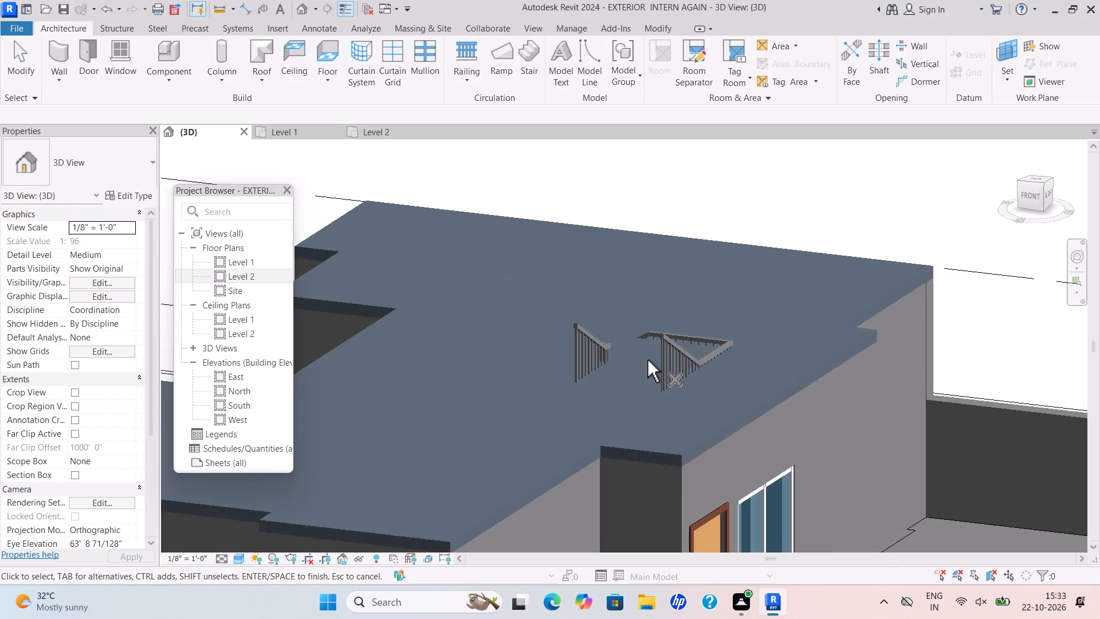
{"action": "scroll", "coordinate": [657, 375], "scroll_direction": "down", "scroll_amount": 2}
{"action": "middle_click_drag", "start_coordinate": [658, 382], "coordinate": [616, 508], "text": "shift"}
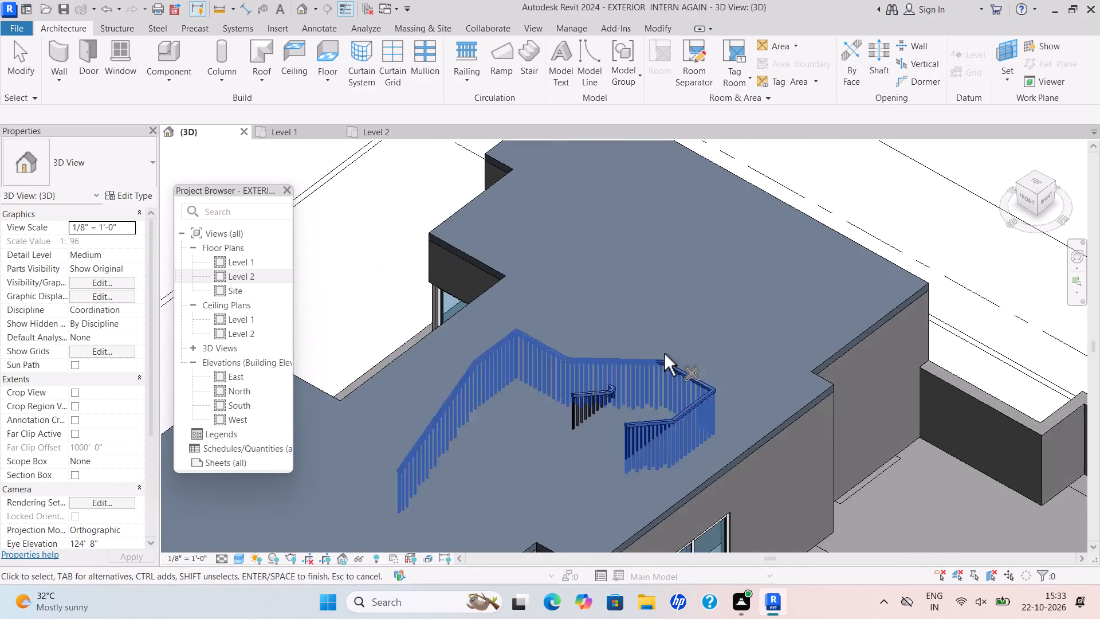
{"action": "scroll", "coordinate": [701, 328], "scroll_direction": "up", "scroll_amount": 4}
{"action": "scroll", "coordinate": [730, 335], "scroll_direction": "down", "scroll_amount": 10}
{"action": "middle_click_drag", "start_coordinate": [734, 346], "coordinate": [742, 327], "text": "ctrl"}
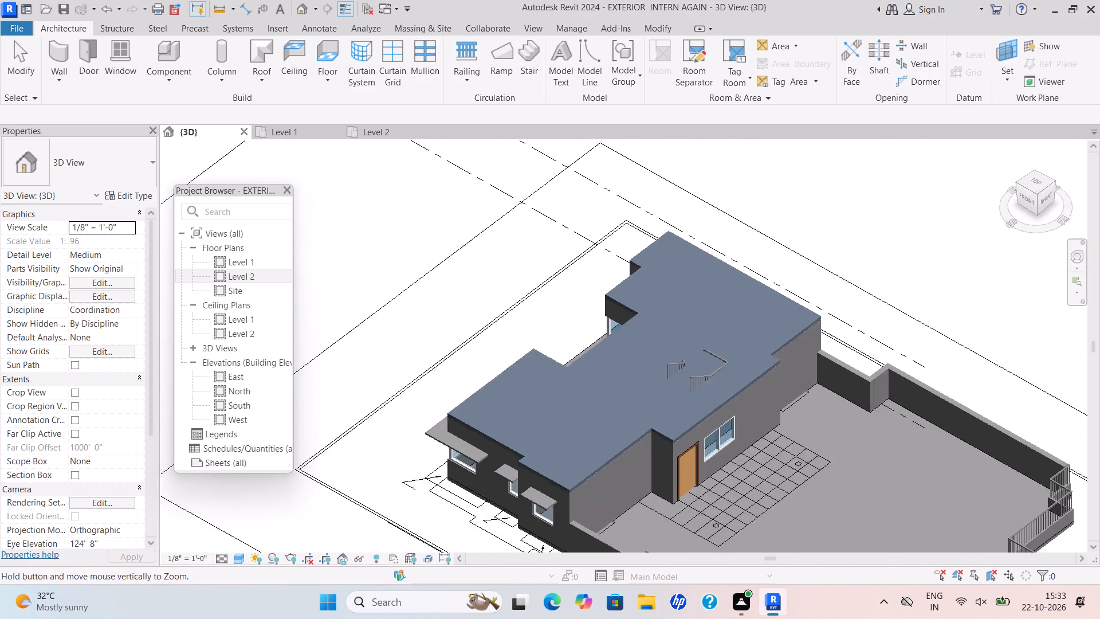
{"action": "middle_click_drag", "start_coordinate": [742, 327], "coordinate": [806, 166], "text": "ctrl"}
{"action": "middle_click_drag", "start_coordinate": [659, 413], "coordinate": [741, 278], "text": "ctrl"}
{"action": "scroll", "coordinate": [741, 276], "scroll_direction": "up", "scroll_amount": 1}
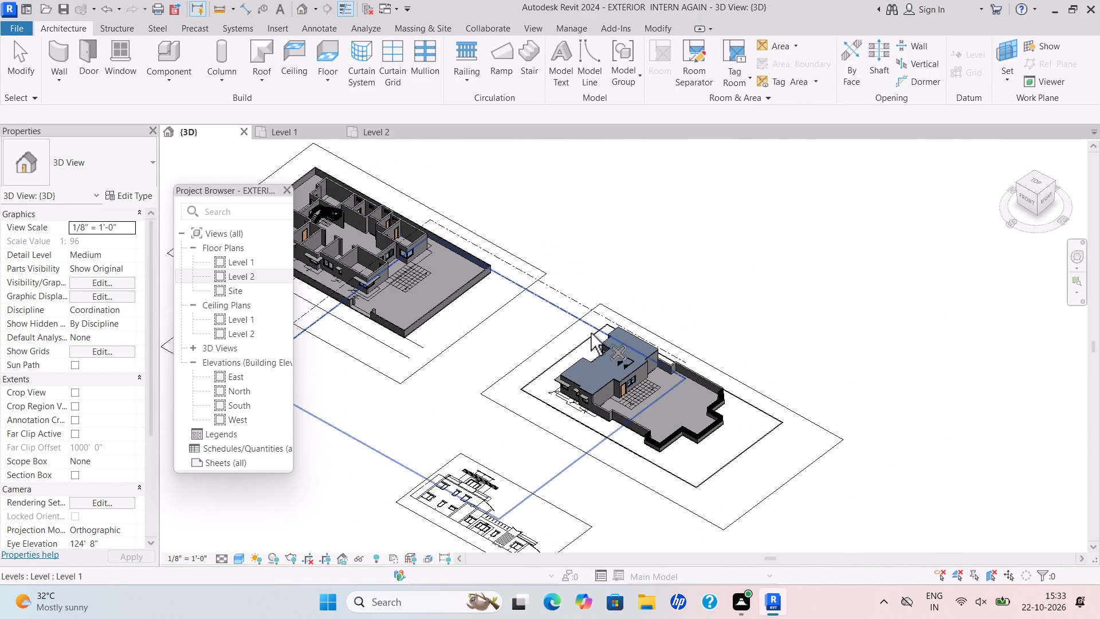
{"action": "key", "text": "Escape"}
{"action": "key", "text": "Escape"}
{"action": "scroll", "coordinate": [540, 332], "scroll_direction": "up", "scroll_amount": 6}
{"action": "key", "text": "Escape"}
{"action": "scroll", "coordinate": [722, 403], "scroll_direction": "down", "scroll_amount": 1}
{"action": "middle_click_drag", "start_coordinate": [712, 444], "coordinate": [757, 366], "text": "shift"}
{"action": "scroll", "coordinate": [671, 441], "scroll_direction": "up", "scroll_amount": 11}
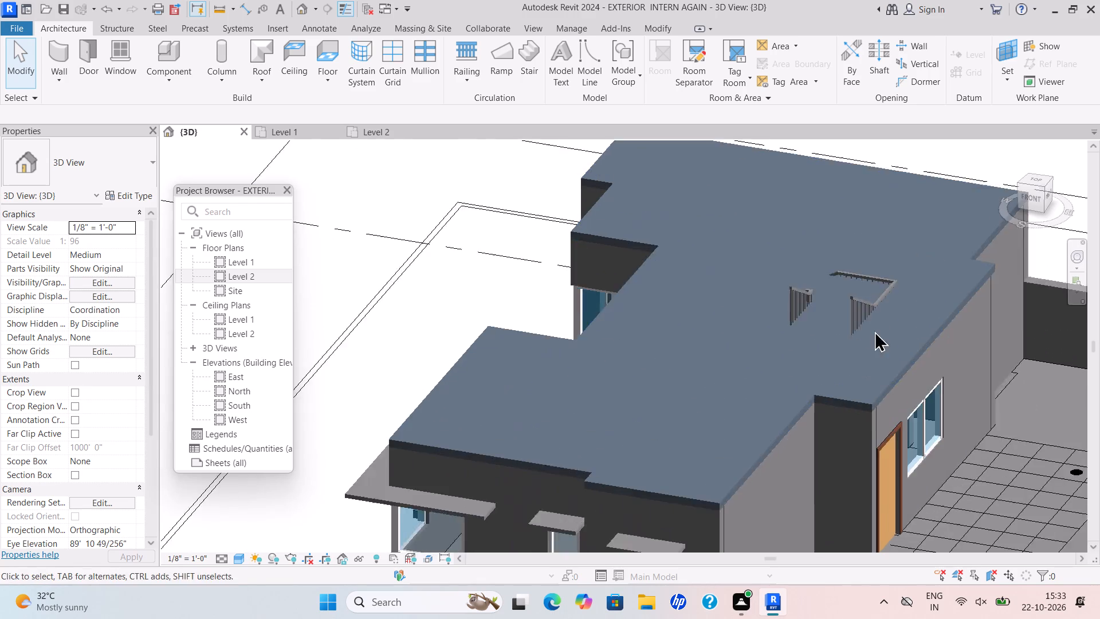
{"action": "scroll", "coordinate": [887, 287], "scroll_direction": "up", "scroll_amount": 1}
{"action": "middle_click_drag", "start_coordinate": [902, 345], "coordinate": [842, 454]}
{"action": "middle_click", "coordinate": [841, 454]}
{"action": "scroll", "coordinate": [800, 324], "scroll_direction": "down", "scroll_amount": 5}
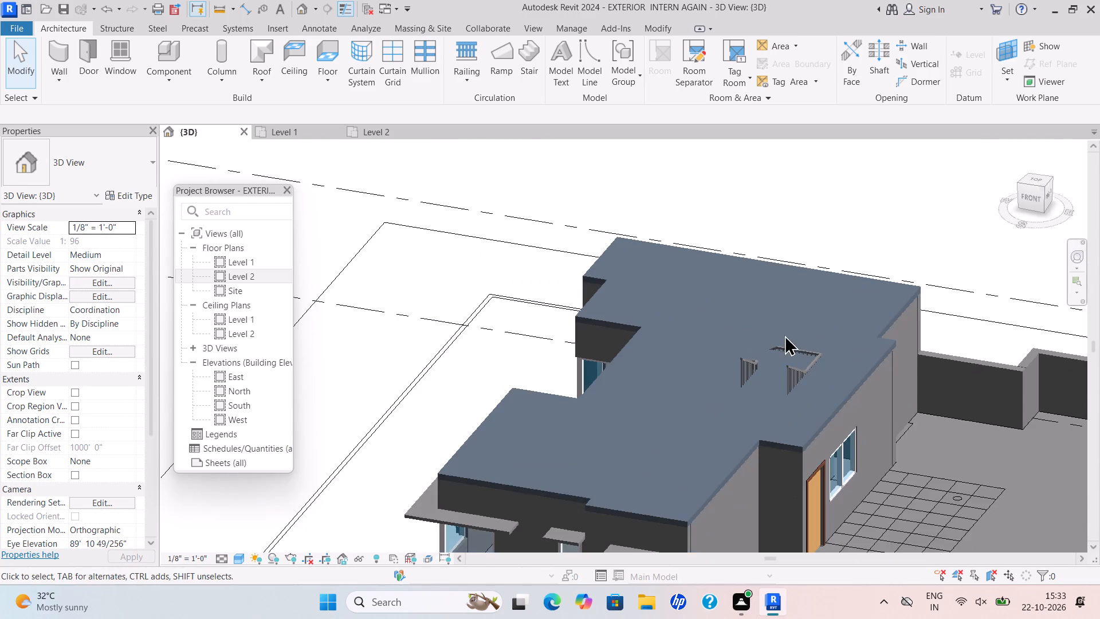
On Level 1, start a new shaft opening and draw its first boundary line along the DN flight's outer edge from its foot to column C1.
{"action": "left_click", "coordinate": [286, 127]}
{"action": "scroll", "coordinate": [518, 233], "scroll_direction": "down", "scroll_amount": 2}
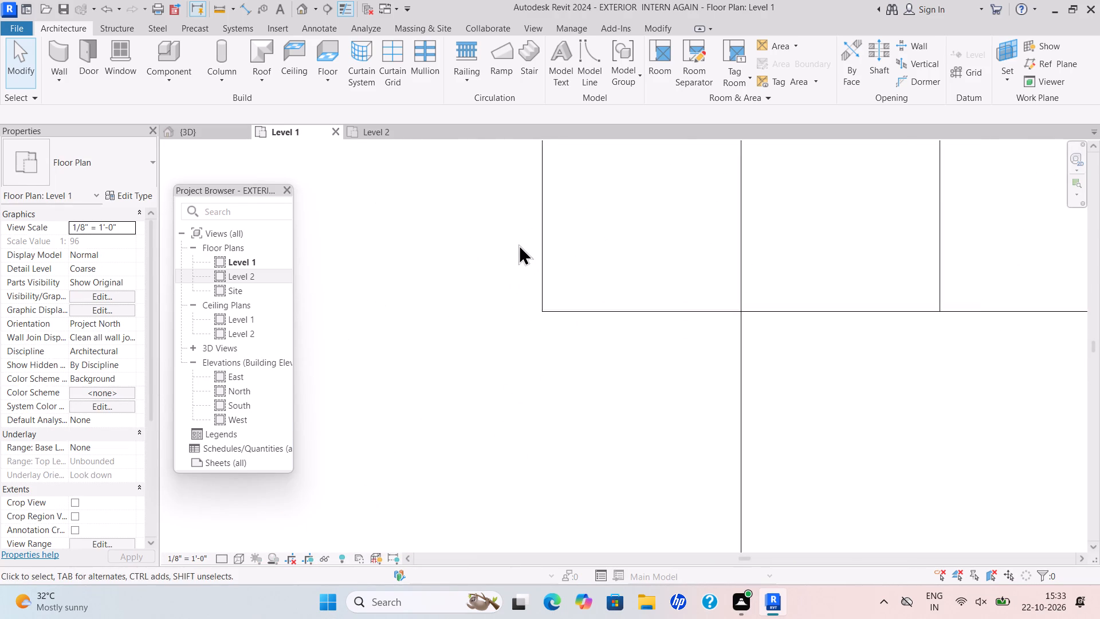
{"action": "scroll", "coordinate": [518, 244], "scroll_direction": "down", "scroll_amount": 13}
{"action": "middle_click_drag", "start_coordinate": [551, 265], "coordinate": [523, 309]}
{"action": "scroll", "coordinate": [765, 221], "scroll_direction": "down", "scroll_amount": 14}
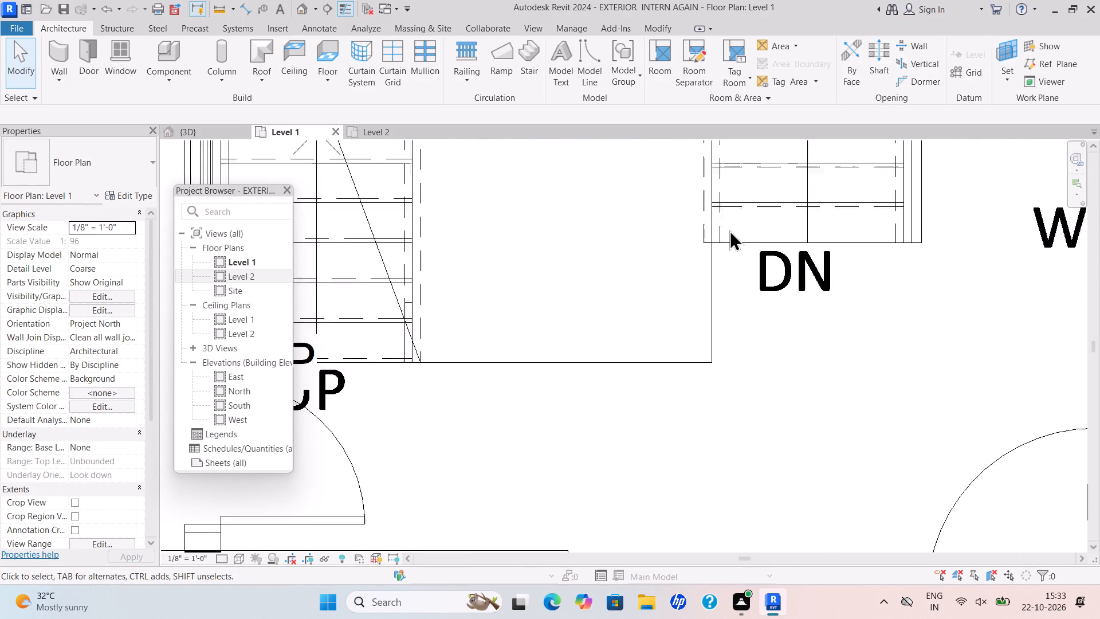
{"action": "scroll", "coordinate": [729, 230], "scroll_direction": "down", "scroll_amount": 7}
{"action": "middle_click_drag", "start_coordinate": [741, 224], "coordinate": [473, 304]}
{"action": "scroll", "coordinate": [706, 241], "scroll_direction": "down", "scroll_amount": 4}
{"action": "middle_click_drag", "start_coordinate": [704, 253], "coordinate": [695, 253]}
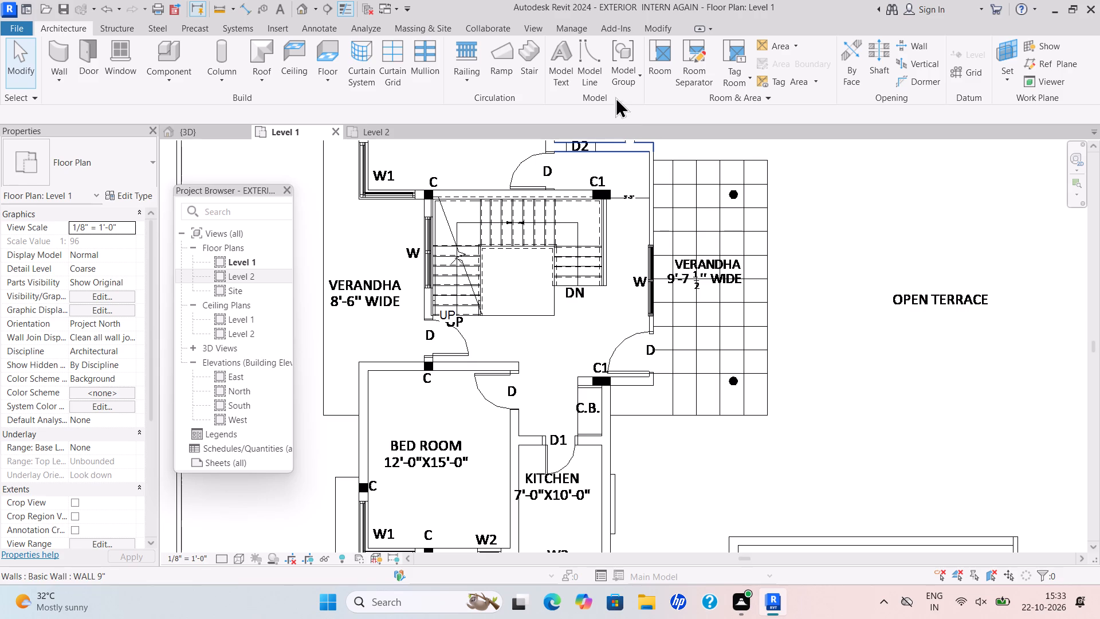
{"action": "key", "text": "Escape"}
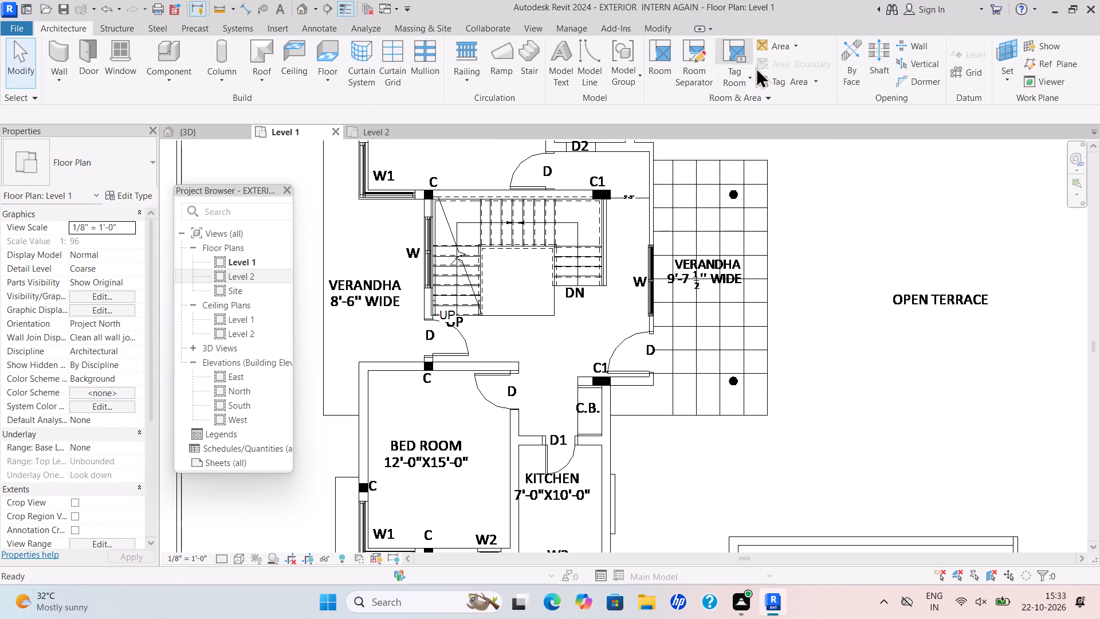
{"action": "left_click", "coordinate": [877, 62]}
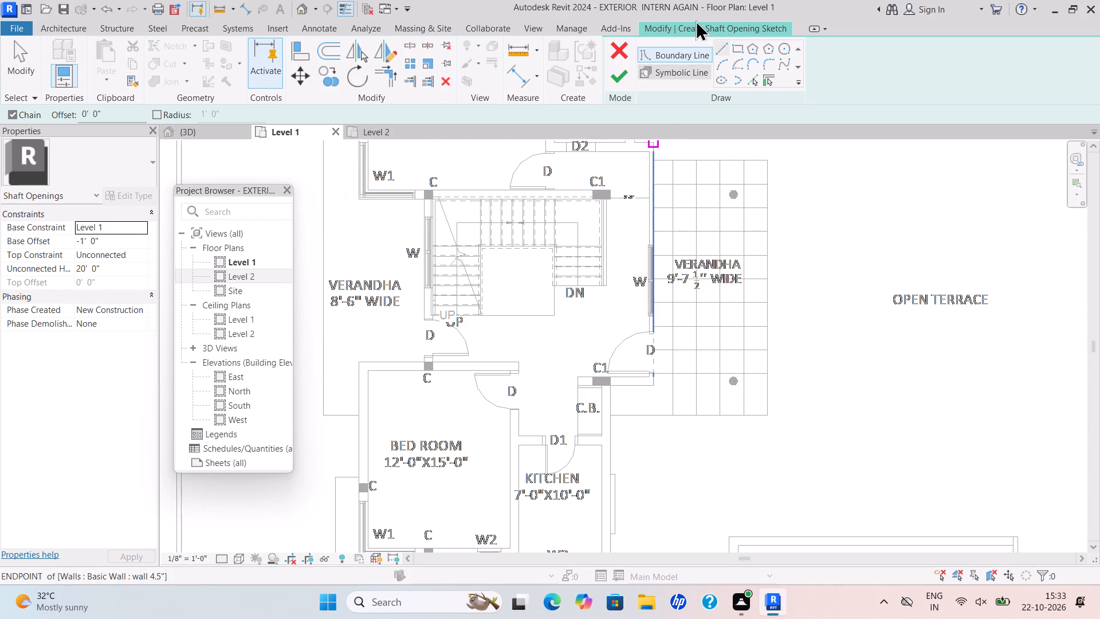
{"action": "left_click", "coordinate": [716, 41]}
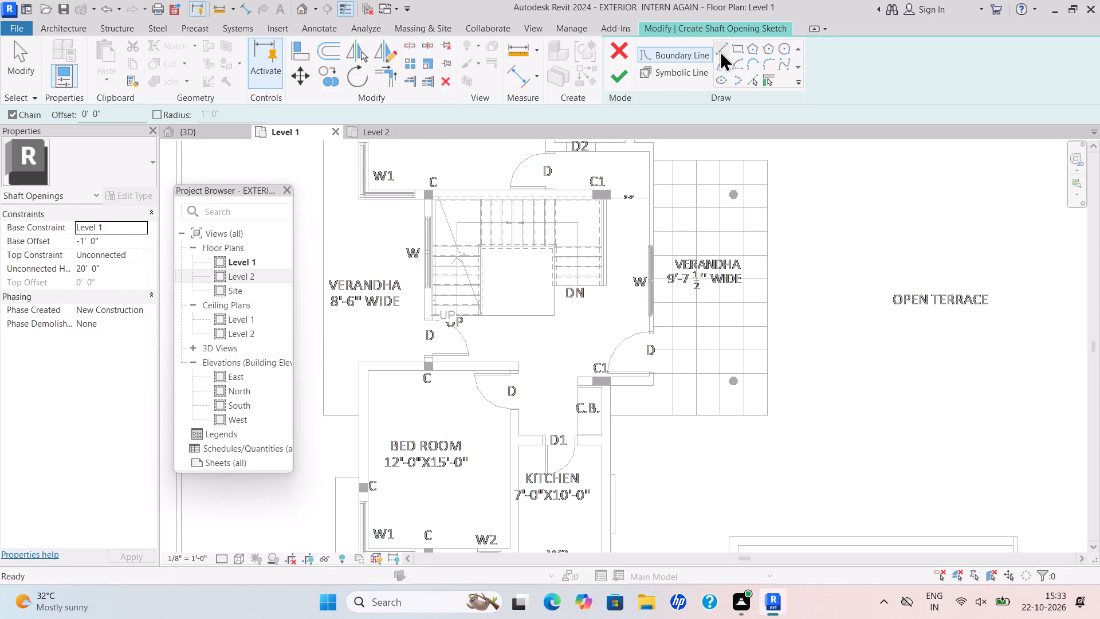
{"action": "left_click", "coordinate": [720, 50]}
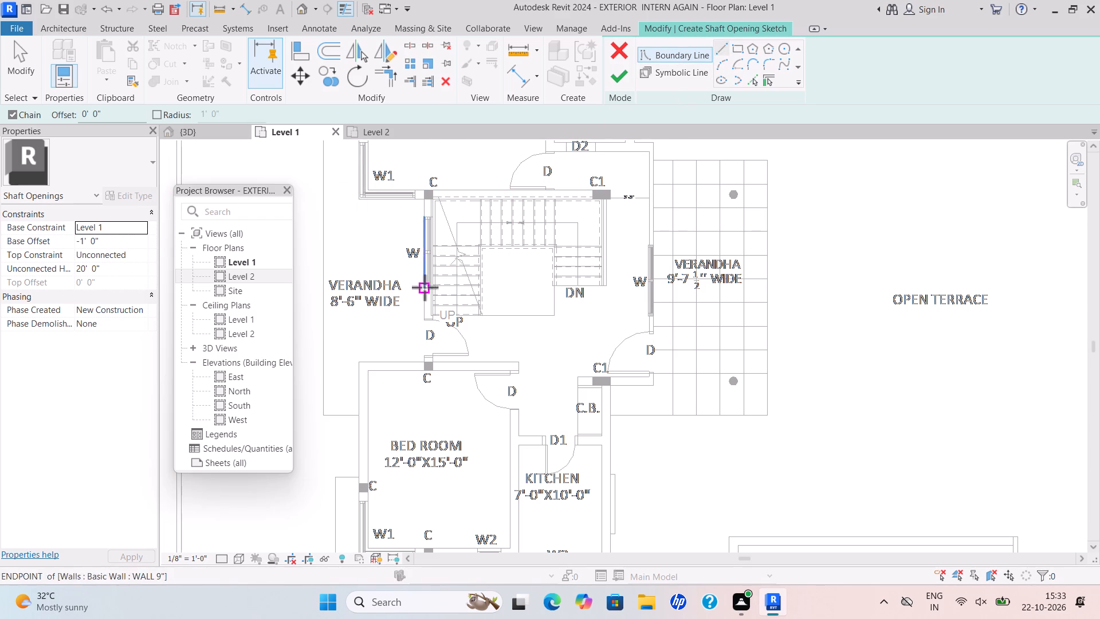
{"action": "scroll", "coordinate": [631, 269], "scroll_direction": "up", "scroll_amount": 5}
{"action": "scroll", "coordinate": [564, 293], "scroll_direction": "up", "scroll_amount": 4}
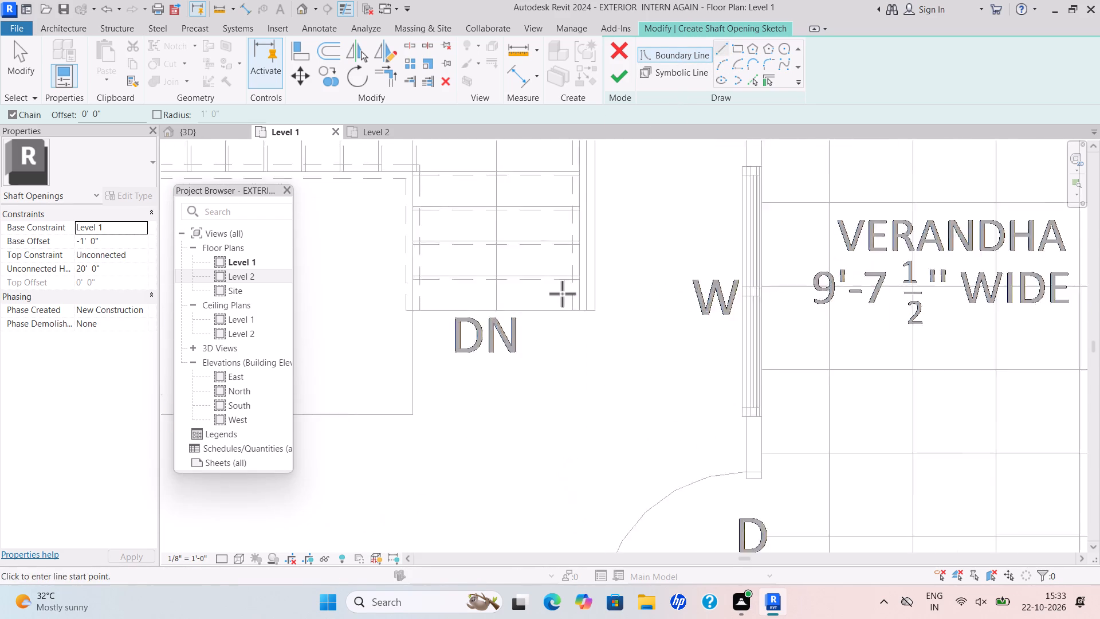
{"action": "scroll", "coordinate": [562, 293], "scroll_direction": "up", "scroll_amount": 3}
{"action": "scroll", "coordinate": [594, 331], "scroll_direction": "up", "scroll_amount": 6}
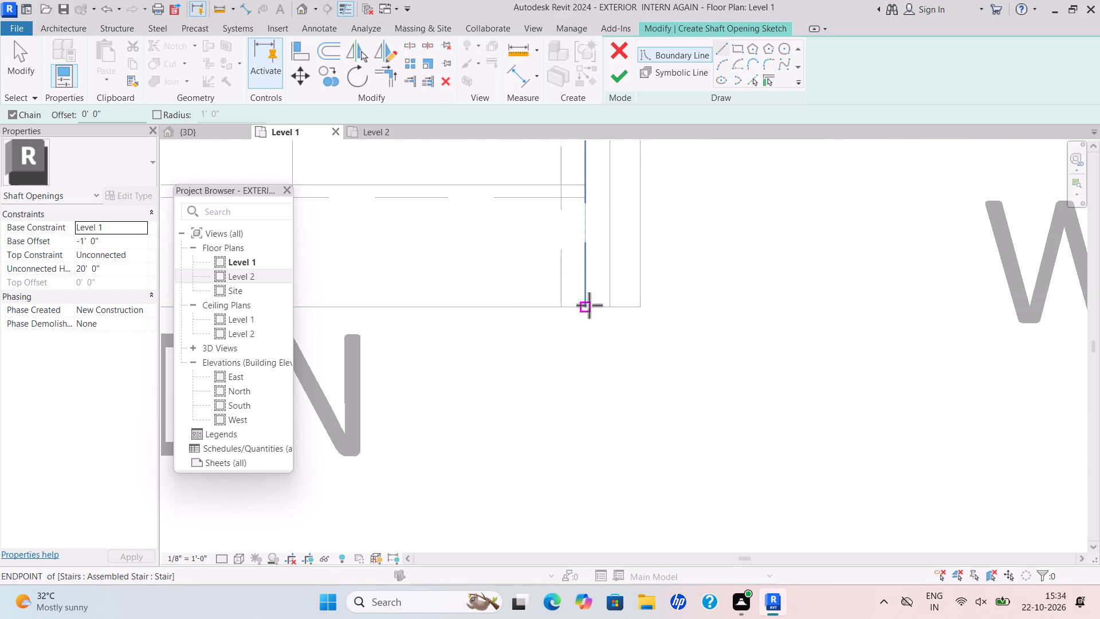
{"action": "left_click_drag", "start_coordinate": [589, 305], "coordinate": [588, 297]}
{"action": "scroll", "coordinate": [584, 178], "scroll_direction": "down", "scroll_amount": 5}
{"action": "middle_click_drag", "start_coordinate": [584, 195], "coordinate": [591, 378]}
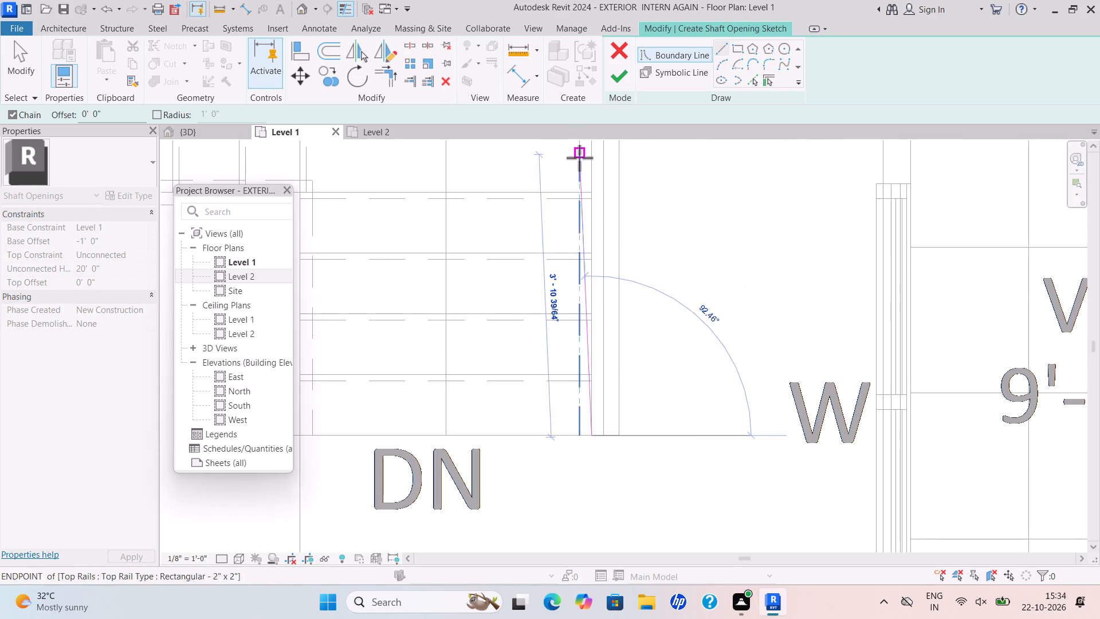
{"action": "scroll", "coordinate": [598, 198], "scroll_direction": "down", "scroll_amount": 5}
{"action": "middle_click_drag", "start_coordinate": [596, 199], "coordinate": [559, 352]}
{"action": "scroll", "coordinate": [557, 197], "scroll_direction": "up", "scroll_amount": 11}
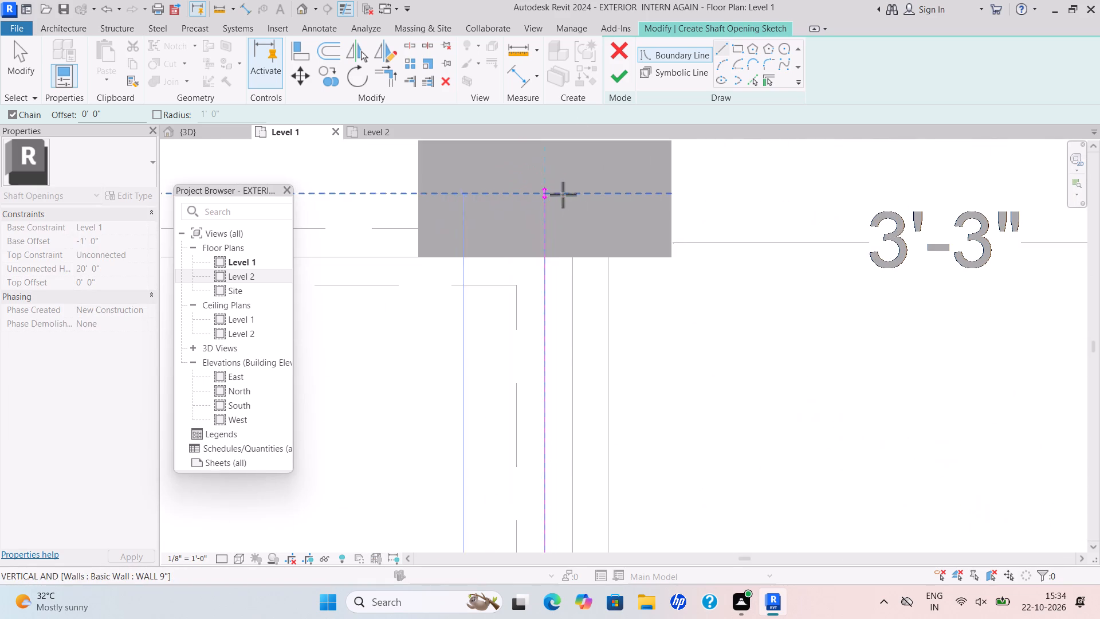
{"action": "left_click", "coordinate": [551, 252]}
Continue the shaft boundary about 14'-2" along the wall behind the middle flight to the corner at column C.
{"action": "scroll", "coordinate": [403, 239], "scroll_direction": "down", "scroll_amount": 7}
{"action": "middle_click_drag", "start_coordinate": [411, 239], "coordinate": [827, 261]}
{"action": "scroll", "coordinate": [509, 258], "scroll_direction": "down", "scroll_amount": 4}
{"action": "middle_click_drag", "start_coordinate": [505, 256], "coordinate": [768, 235]}
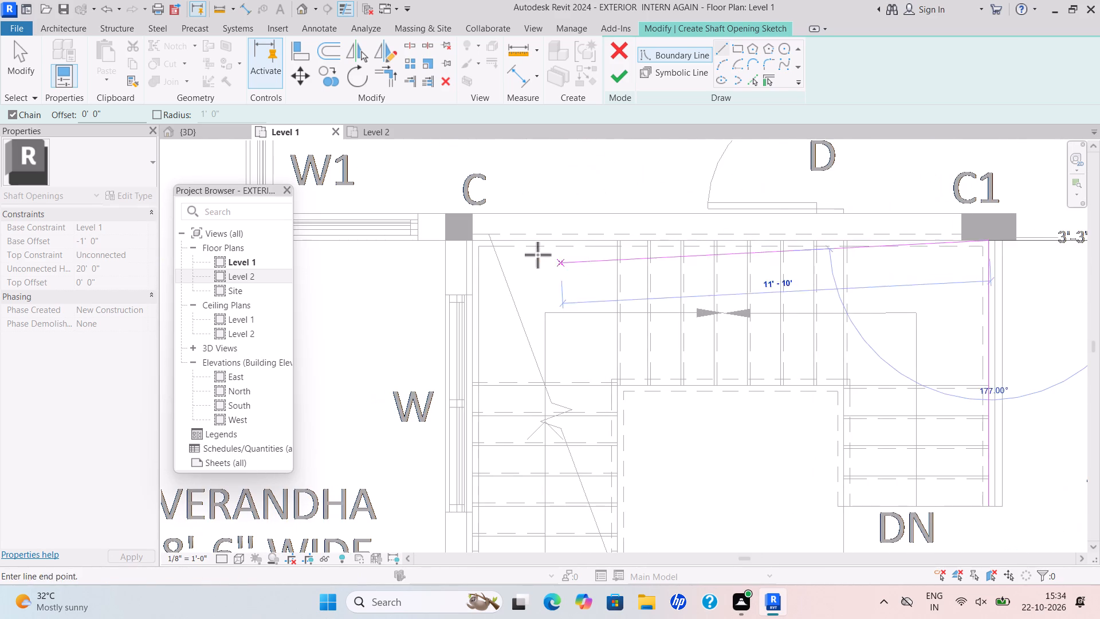
{"action": "scroll", "coordinate": [473, 238], "scroll_direction": "up", "scroll_amount": 6}
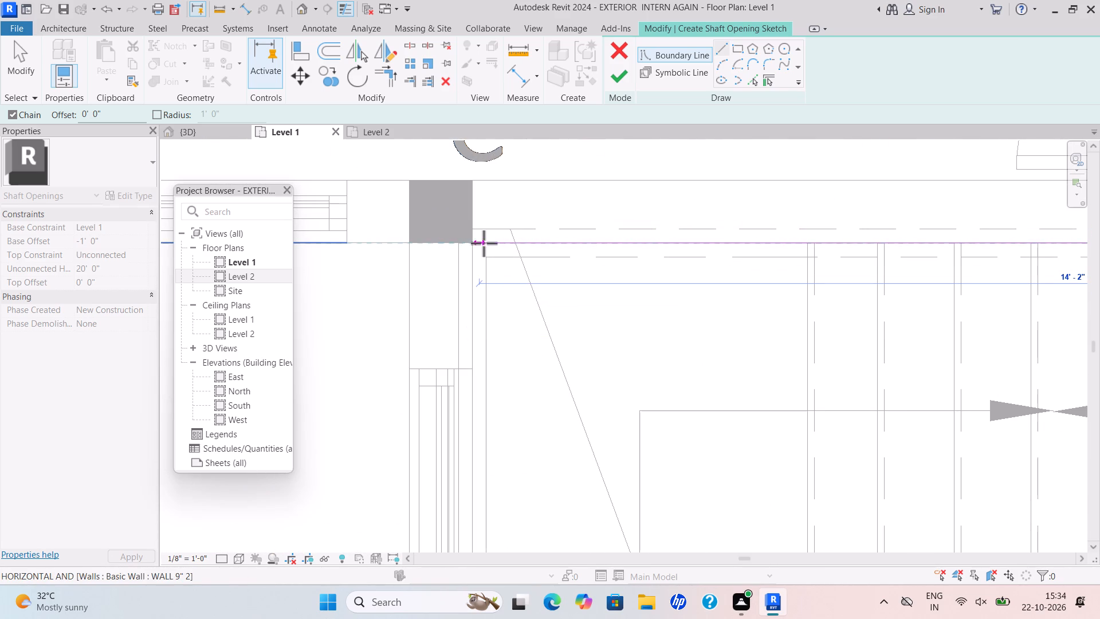
{"action": "left_click", "coordinate": [476, 242]}
Continue the shaft boundary along the wall beside the UP flight to the outer corner of its foot.
{"action": "scroll", "coordinate": [481, 377], "scroll_direction": "down", "scroll_amount": 6}
{"action": "middle_click_drag", "start_coordinate": [499, 220], "coordinate": [501, 207]}
{"action": "scroll", "coordinate": [522, 491], "scroll_direction": "down", "scroll_amount": 4}
{"action": "middle_click_drag", "start_coordinate": [518, 489], "coordinate": [528, 226]}
{"action": "scroll", "coordinate": [508, 318], "scroll_direction": "up", "scroll_amount": 4}
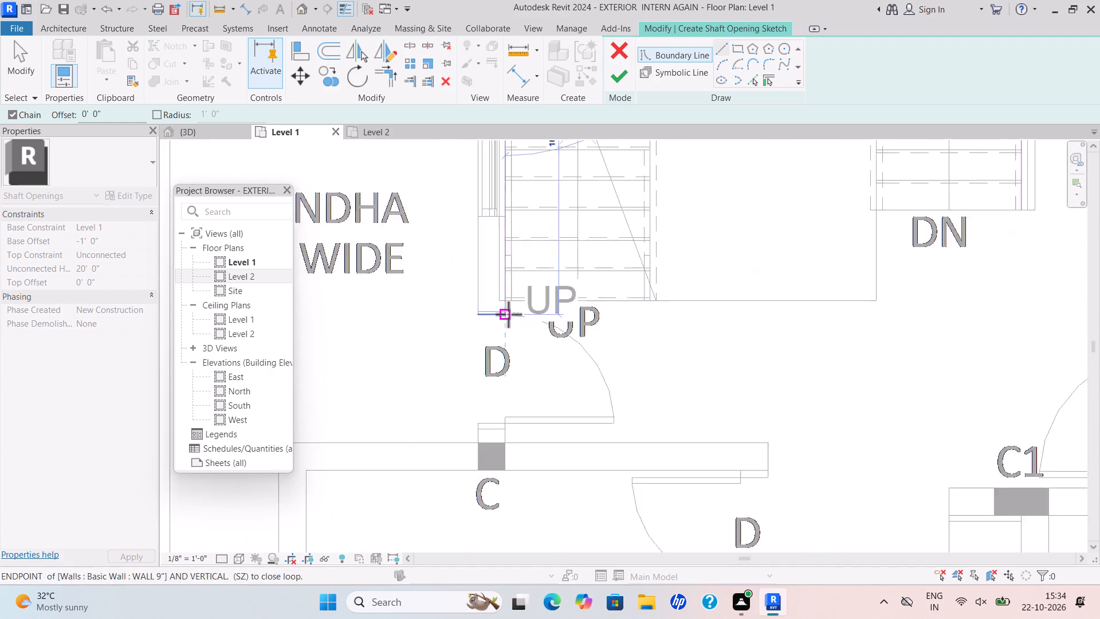
{"action": "scroll", "coordinate": [508, 314], "scroll_direction": "up", "scroll_amount": 9}
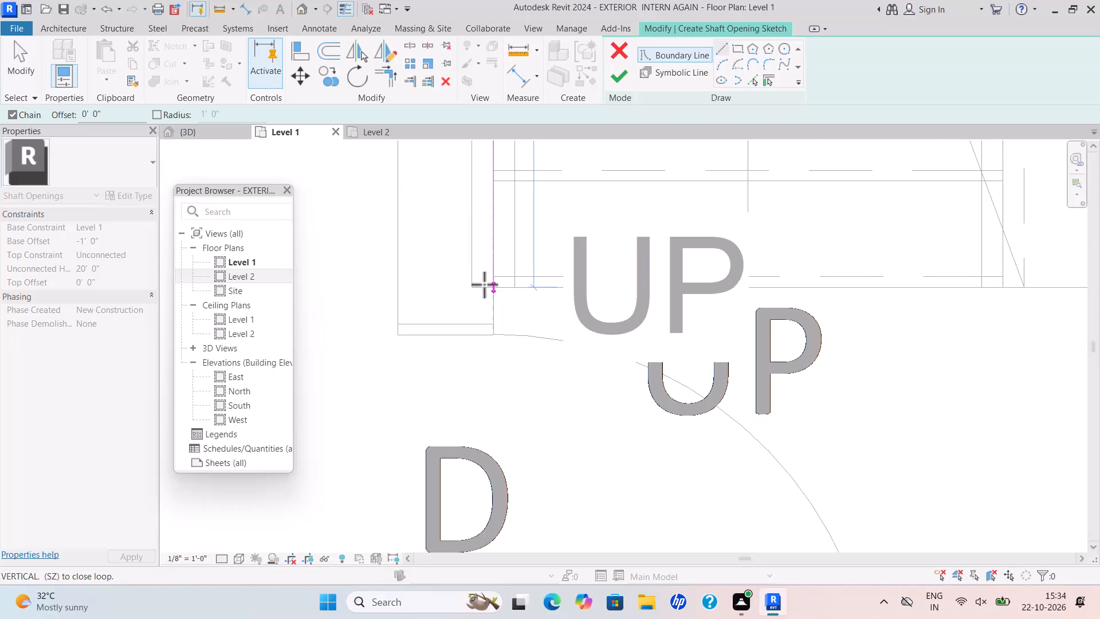
{"action": "scroll", "coordinate": [494, 292], "scroll_direction": "up", "scroll_amount": 1}
{"action": "scroll", "coordinate": [495, 292], "scroll_direction": "down", "scroll_amount": 11}
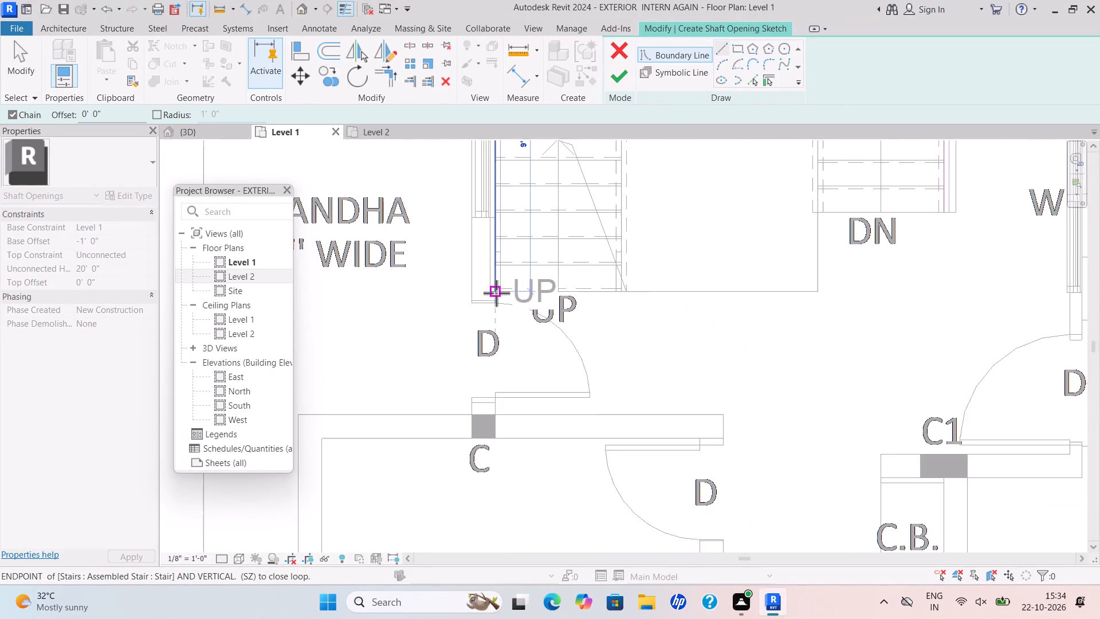
{"action": "scroll", "coordinate": [496, 293], "scroll_direction": "down", "scroll_amount": 3}
{"action": "scroll", "coordinate": [496, 293], "scroll_direction": "up", "scroll_amount": 9}
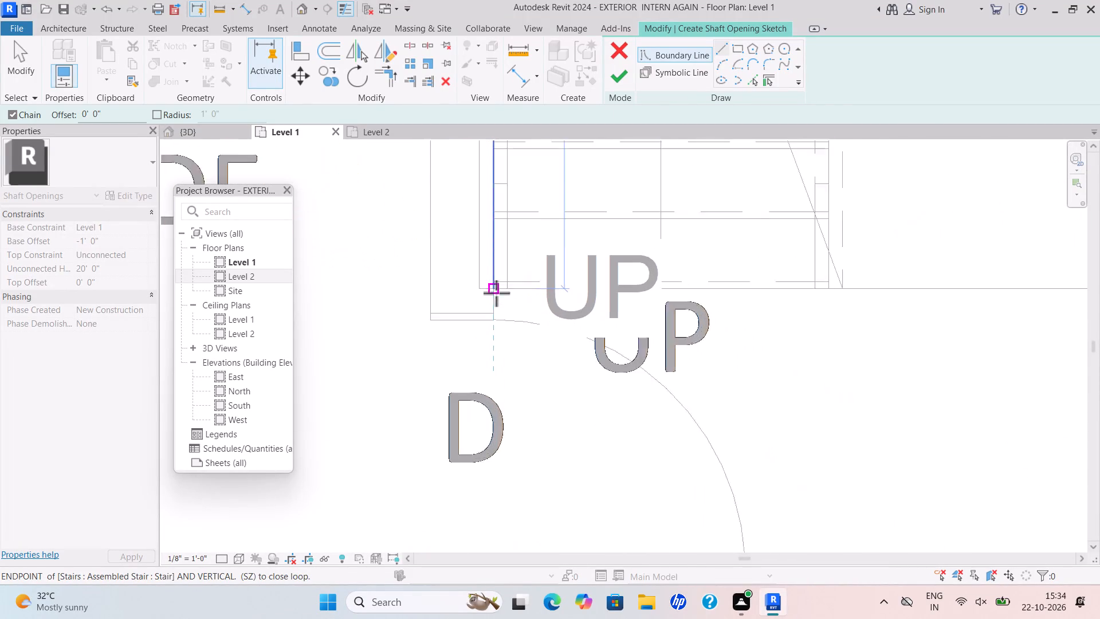
{"action": "scroll", "coordinate": [496, 293], "scroll_direction": "up", "scroll_amount": 2}
{"action": "left_click", "coordinate": [497, 286]}
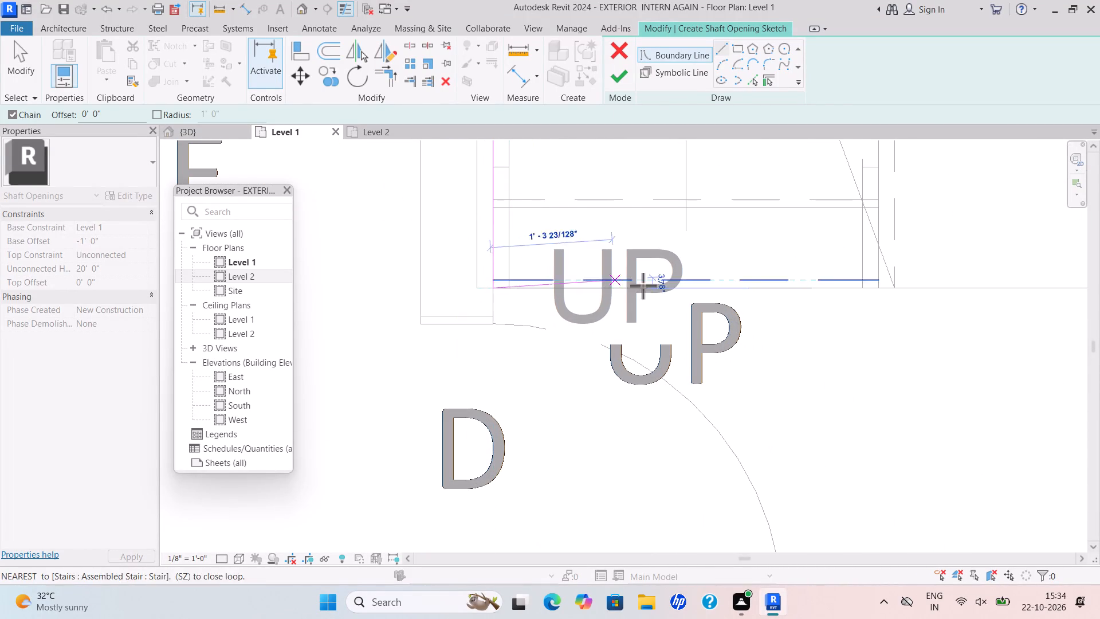
Continue the shaft boundary across the foot of the UP flight to the flight's inner corner.
{"action": "scroll", "coordinate": [894, 279], "scroll_direction": "down", "scroll_amount": 3}
{"action": "middle_click_drag", "start_coordinate": [890, 283], "coordinate": [497, 376]}
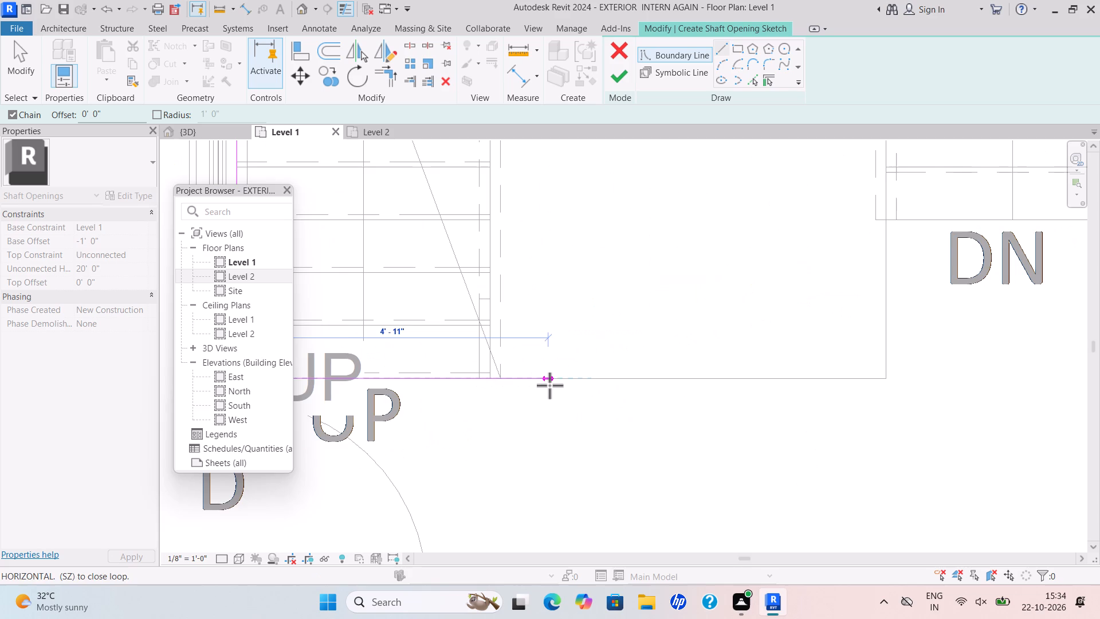
{"action": "scroll", "coordinate": [484, 382], "scroll_direction": "up", "scroll_amount": 10}
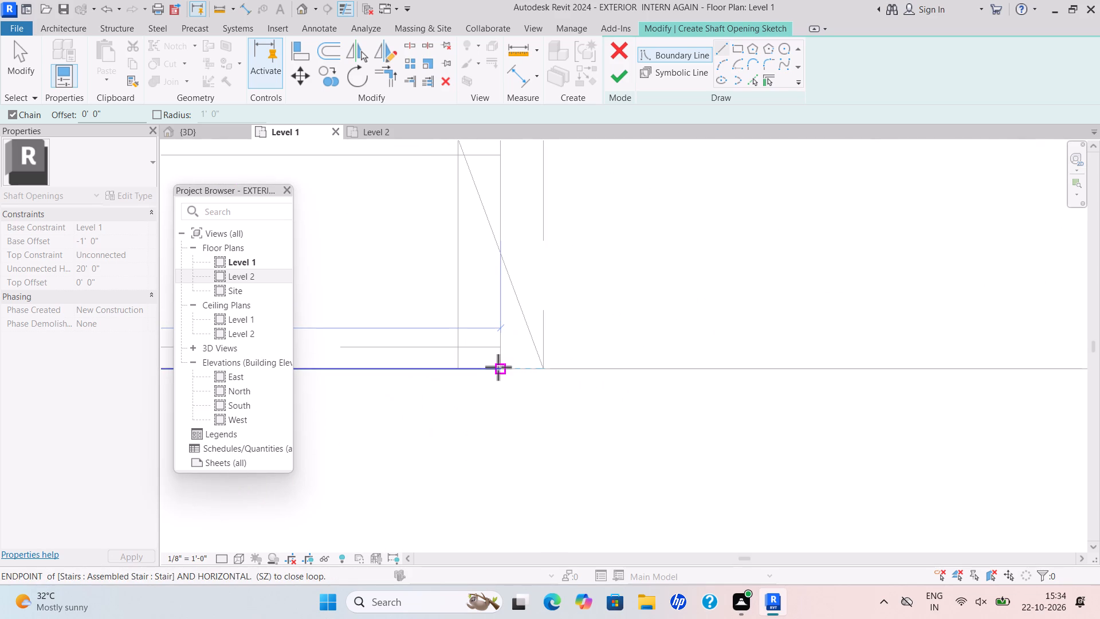
{"action": "scroll", "coordinate": [498, 366], "scroll_direction": "down", "scroll_amount": 6}
{"action": "middle_click_drag", "start_coordinate": [494, 375], "coordinate": [353, 479]}
{"action": "scroll", "coordinate": [491, 386], "scroll_direction": "down", "scroll_amount": 3}
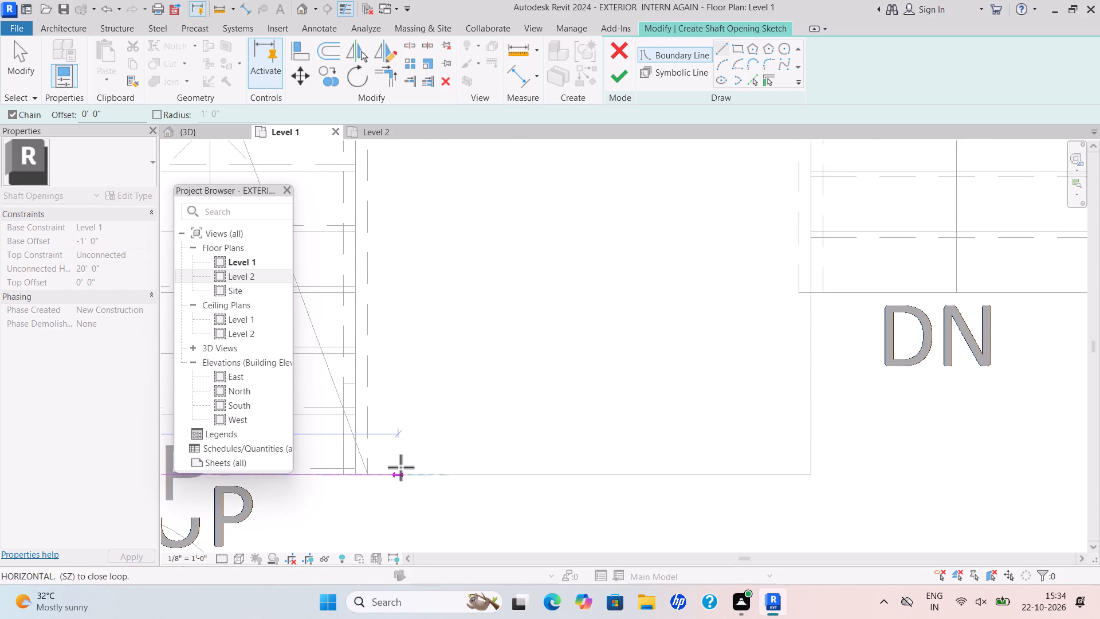
{"action": "scroll", "coordinate": [402, 467], "scroll_direction": "down", "scroll_amount": 5}
{"action": "middle_click_drag", "start_coordinate": [404, 469], "coordinate": [400, 483]}
{"action": "scroll", "coordinate": [400, 483], "scroll_direction": "up", "scroll_amount": 6}
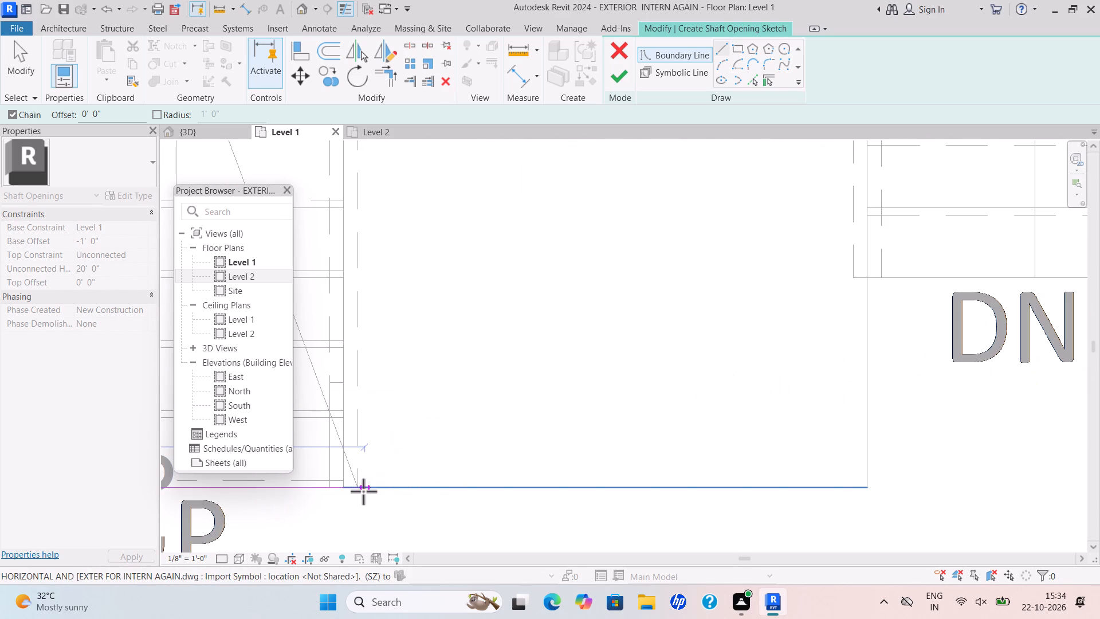
{"action": "left_click", "coordinate": [353, 491]}
Continue the shaft boundary along the UP flight's inner edge and about 5'-11" along the middle flight's inner edge.
{"action": "scroll", "coordinate": [351, 346], "scroll_direction": "down", "scroll_amount": 4}
{"action": "middle_click_drag", "start_coordinate": [351, 366], "coordinate": [339, 527]}
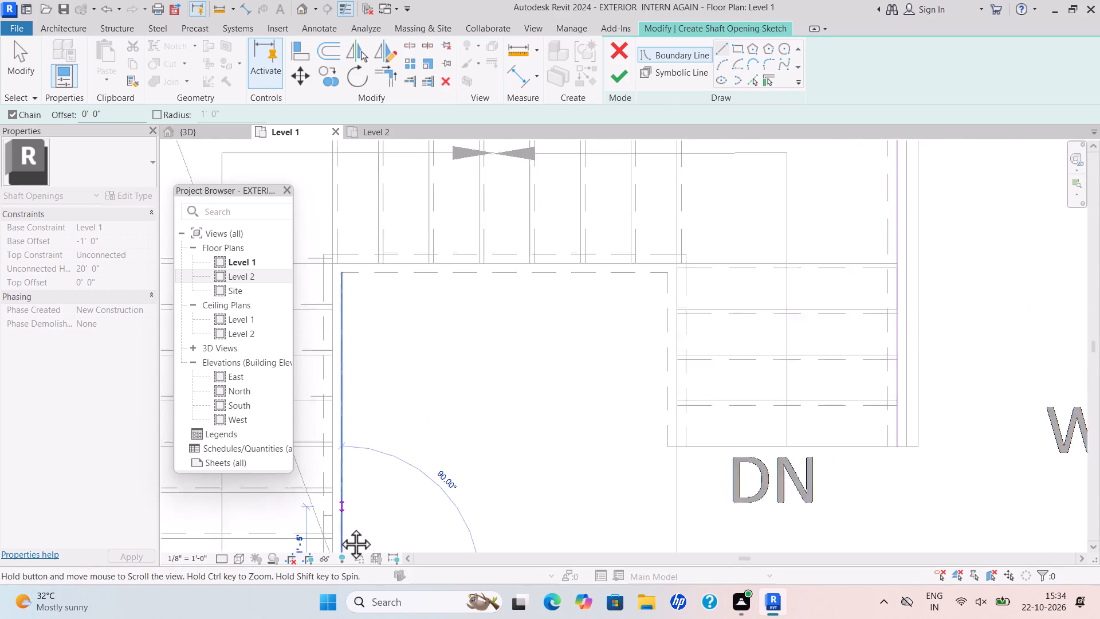
{"action": "scroll", "coordinate": [339, 527], "scroll_direction": "down", "scroll_amount": 1}
{"action": "middle_click_drag", "start_coordinate": [339, 527], "coordinate": [337, 534]}
{"action": "scroll", "coordinate": [347, 363], "scroll_direction": "up", "scroll_amount": 5}
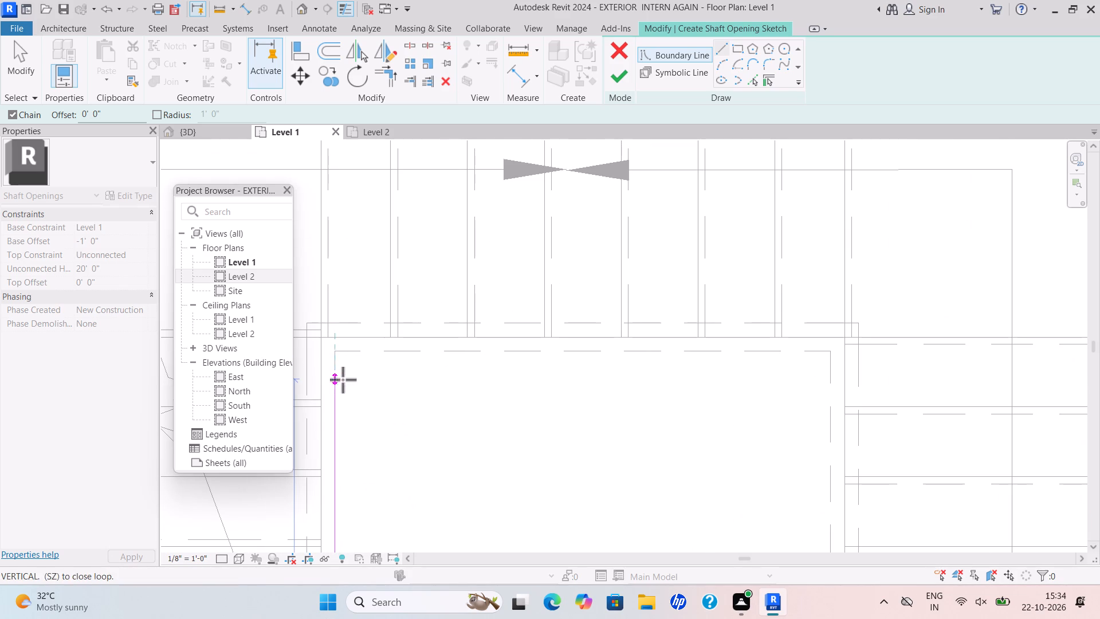
{"action": "left_click", "coordinate": [334, 349]}
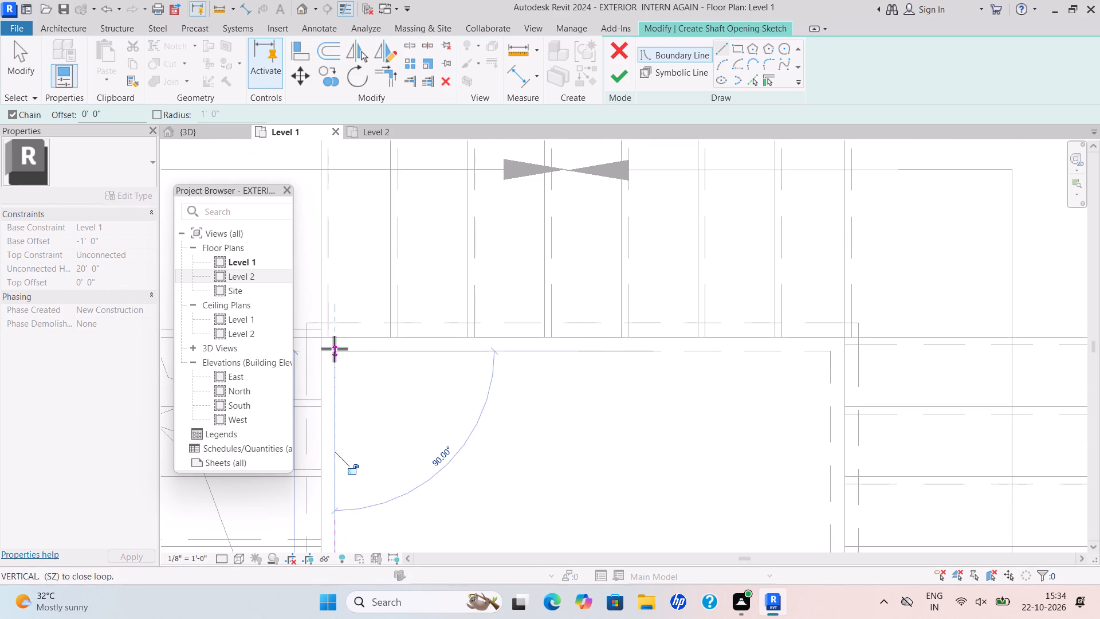
{"action": "left_click", "coordinate": [829, 350]}
Close the shaft boundary along the DN flight's inner edge and foot, and finish the opening without saving the project.
{"action": "scroll", "coordinate": [851, 403], "scroll_direction": "down", "scroll_amount": 6}
{"action": "middle_click_drag", "start_coordinate": [843, 414], "coordinate": [714, 154]}
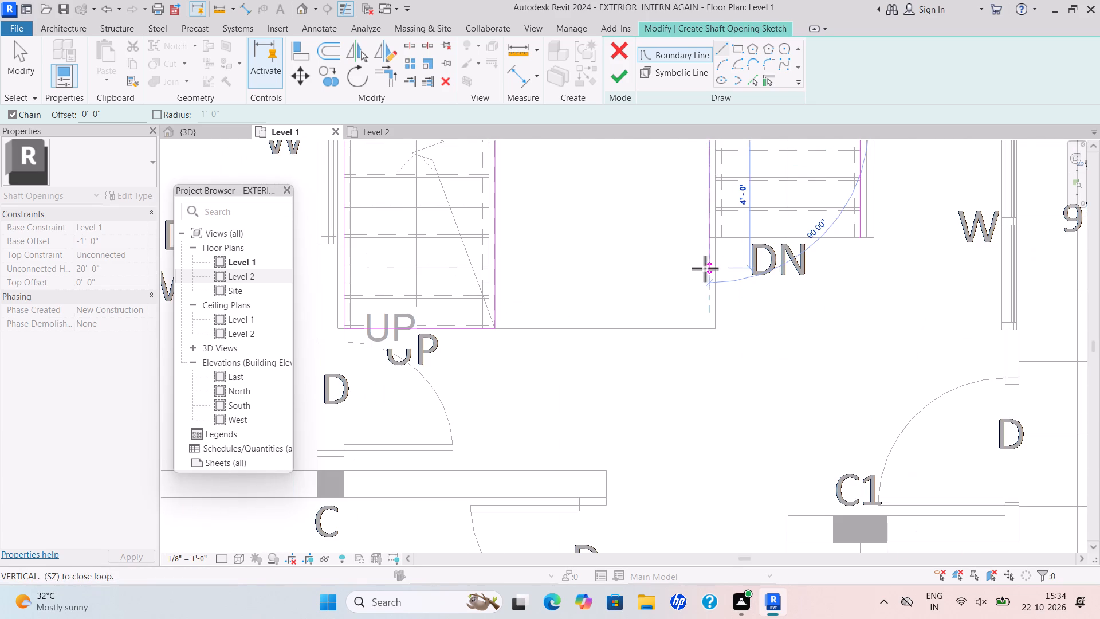
{"action": "scroll", "coordinate": [701, 244], "scroll_direction": "up", "scroll_amount": 7}
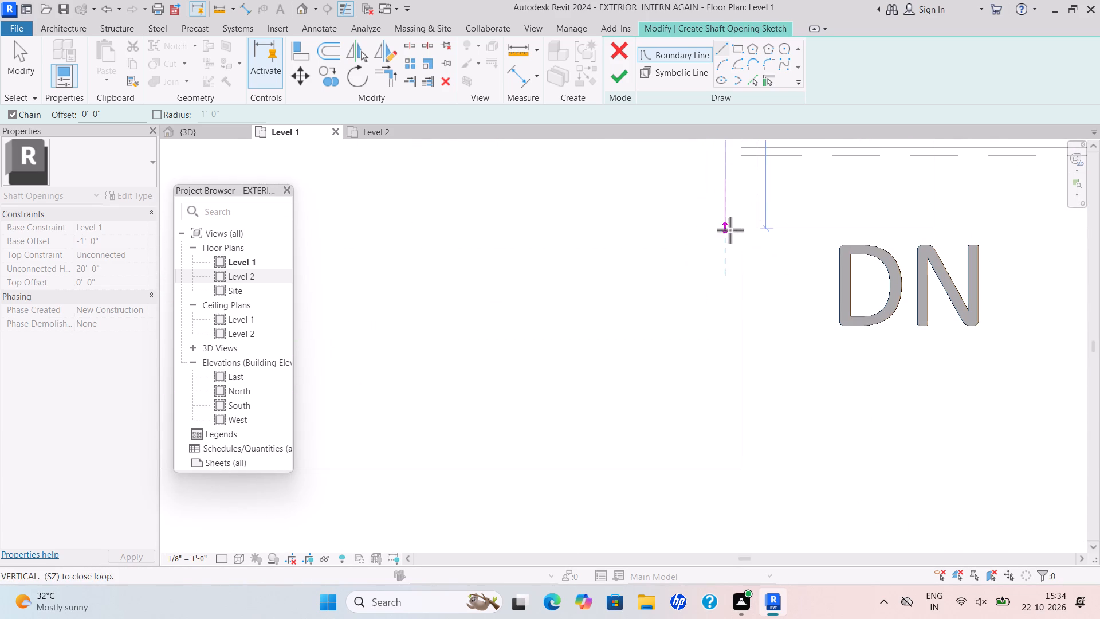
{"action": "left_click", "coordinate": [728, 228]}
{"action": "scroll", "coordinate": [897, 225], "scroll_direction": "down", "scroll_amount": 4}
{"action": "middle_click_drag", "start_coordinate": [891, 221], "coordinate": [737, 263]}
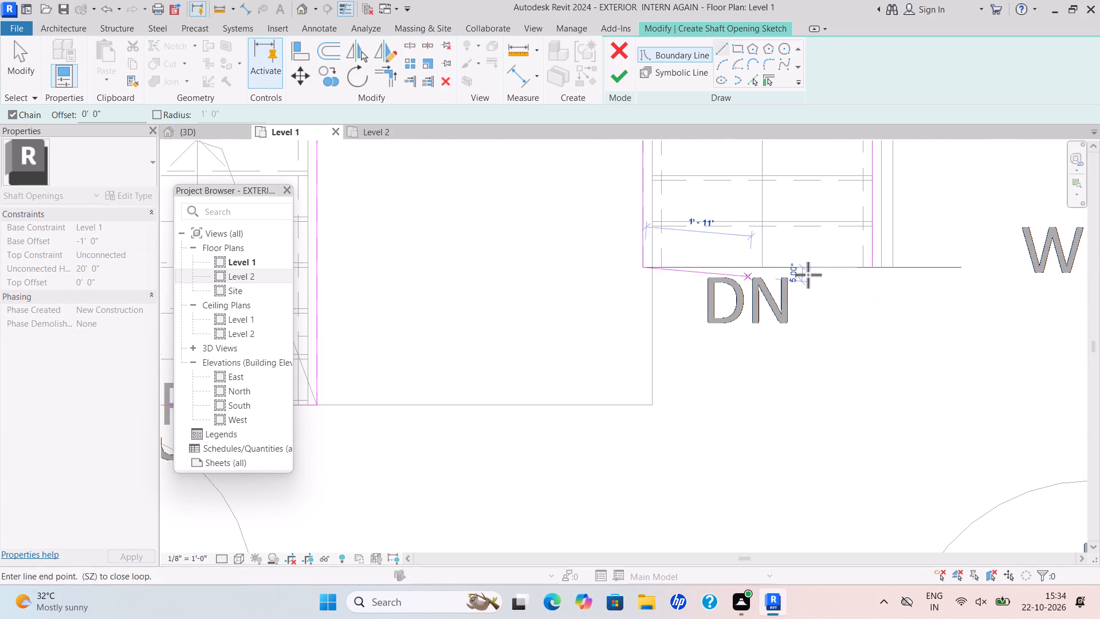
{"action": "scroll", "coordinate": [857, 276], "scroll_direction": "up", "scroll_amount": 6}
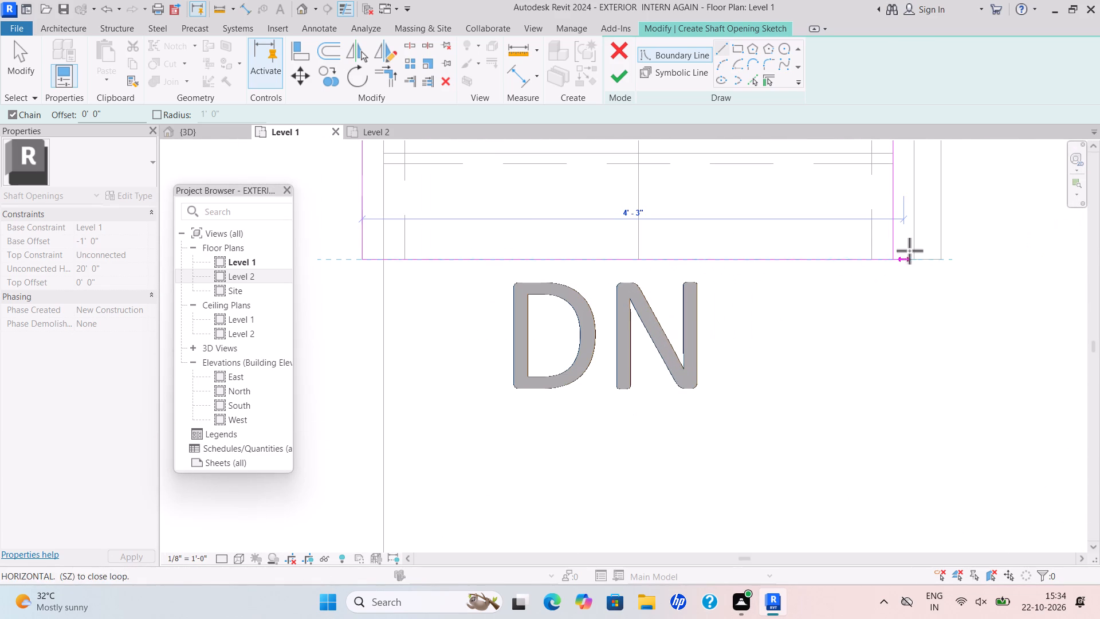
{"action": "left_click", "coordinate": [889, 265]}
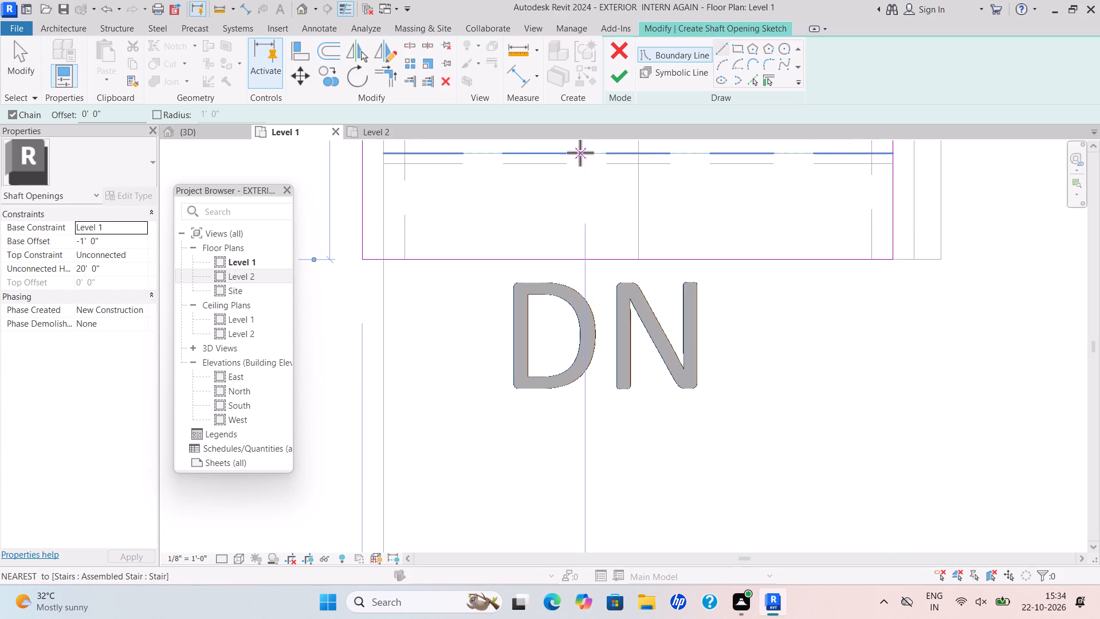
{"action": "left_click", "coordinate": [618, 76]}
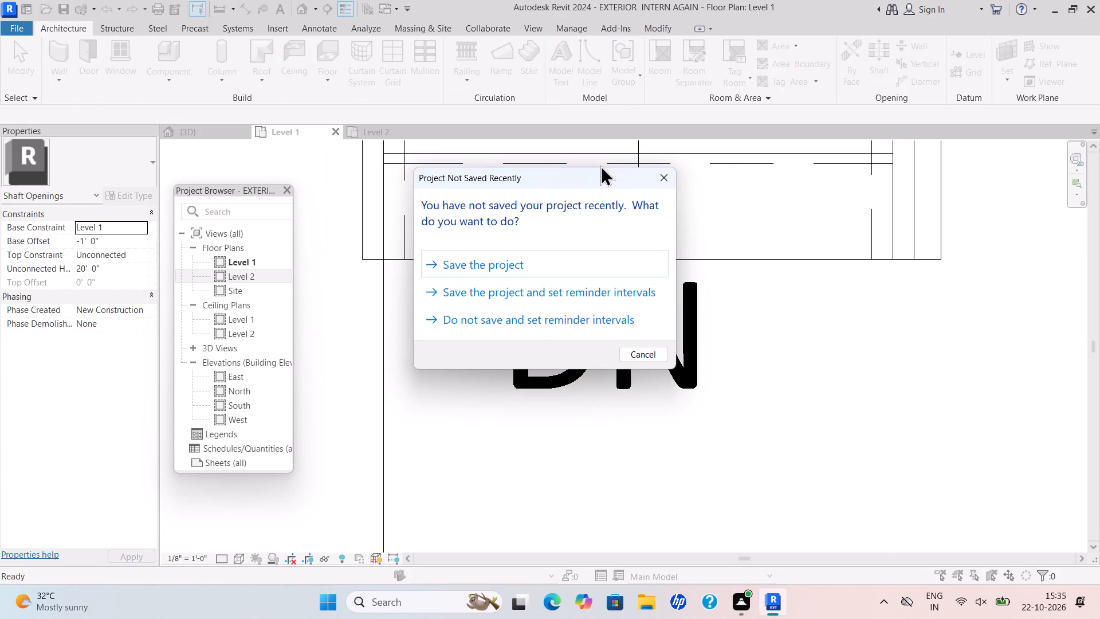
{"action": "left_click", "coordinate": [658, 174]}
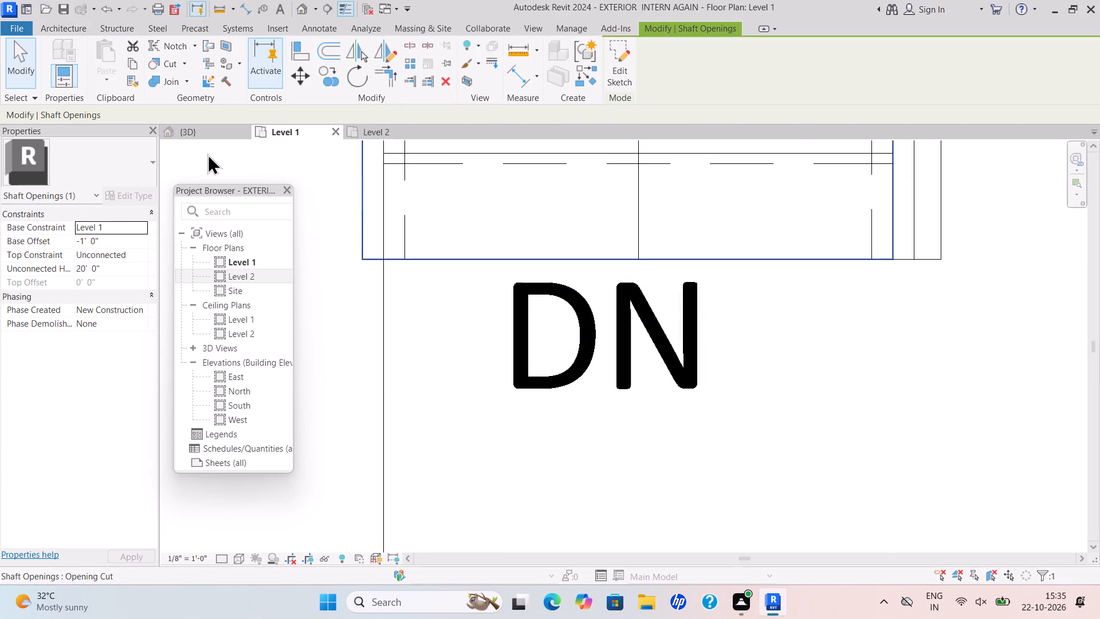
Examine in 3D how the new shaft opening cuts the roof above the first-floor staircase.
{"action": "left_click_drag", "start_coordinate": [198, 131], "coordinate": [199, 141]}
{"action": "scroll", "coordinate": [402, 249], "scroll_direction": "down", "scroll_amount": 2}
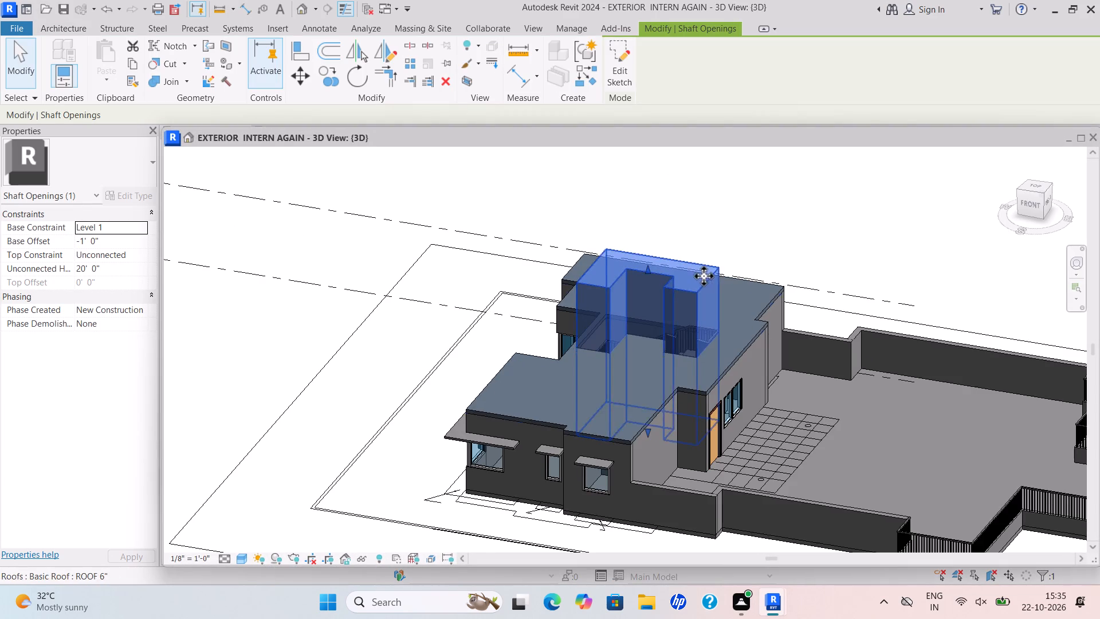
{"action": "scroll", "coordinate": [708, 269], "scroll_direction": "up", "scroll_amount": 2}
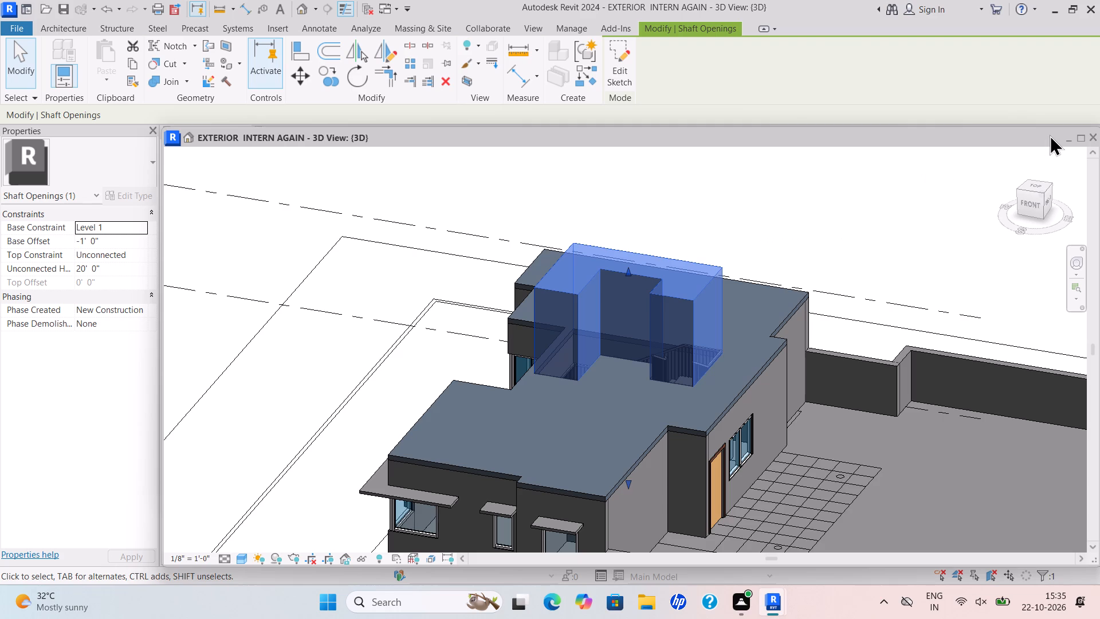
{"action": "left_click", "coordinate": [1066, 140]}
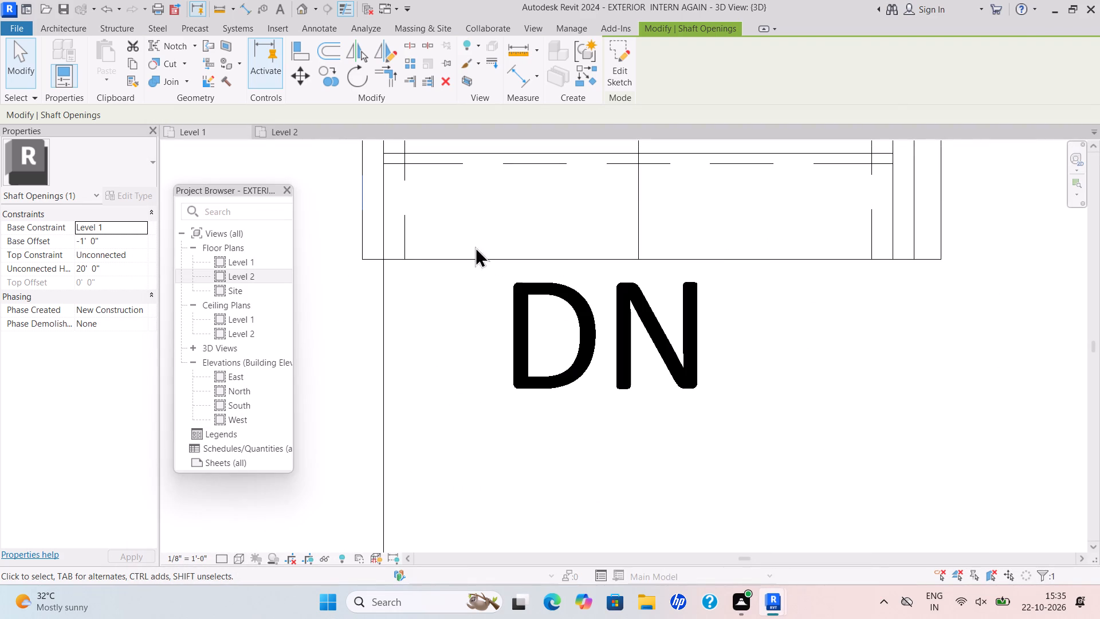
{"action": "left_click", "coordinate": [302, 9]}
{"action": "scroll", "coordinate": [602, 304], "scroll_direction": "down", "scroll_amount": 7}
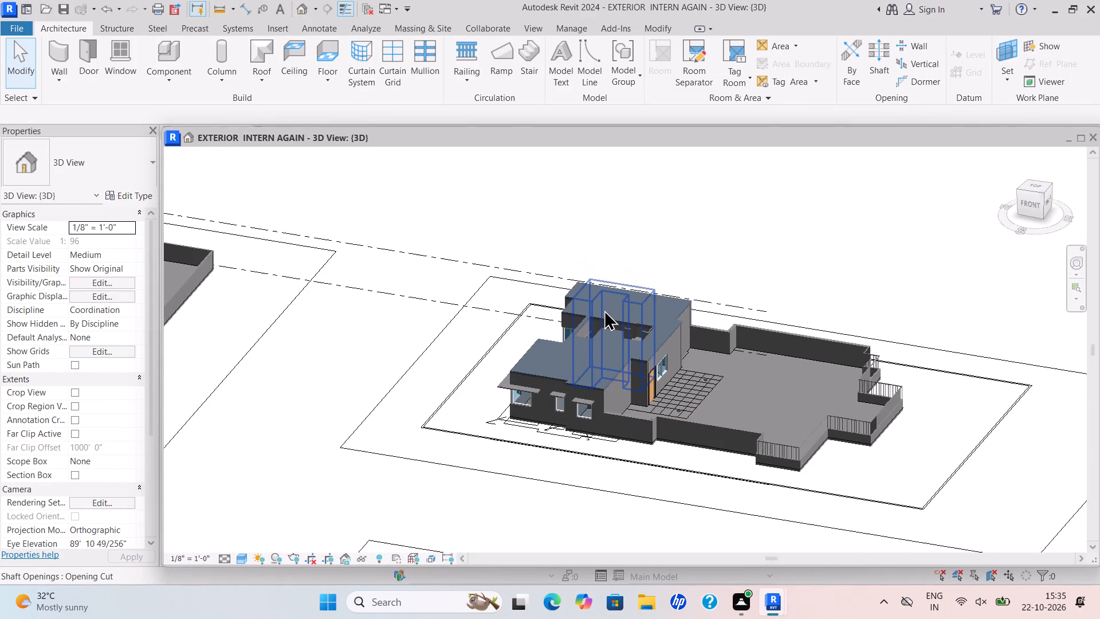
{"action": "scroll", "coordinate": [623, 312], "scroll_direction": "down", "scroll_amount": 9}
{"action": "middle_click_drag", "start_coordinate": [622, 304], "coordinate": [493, 334]}
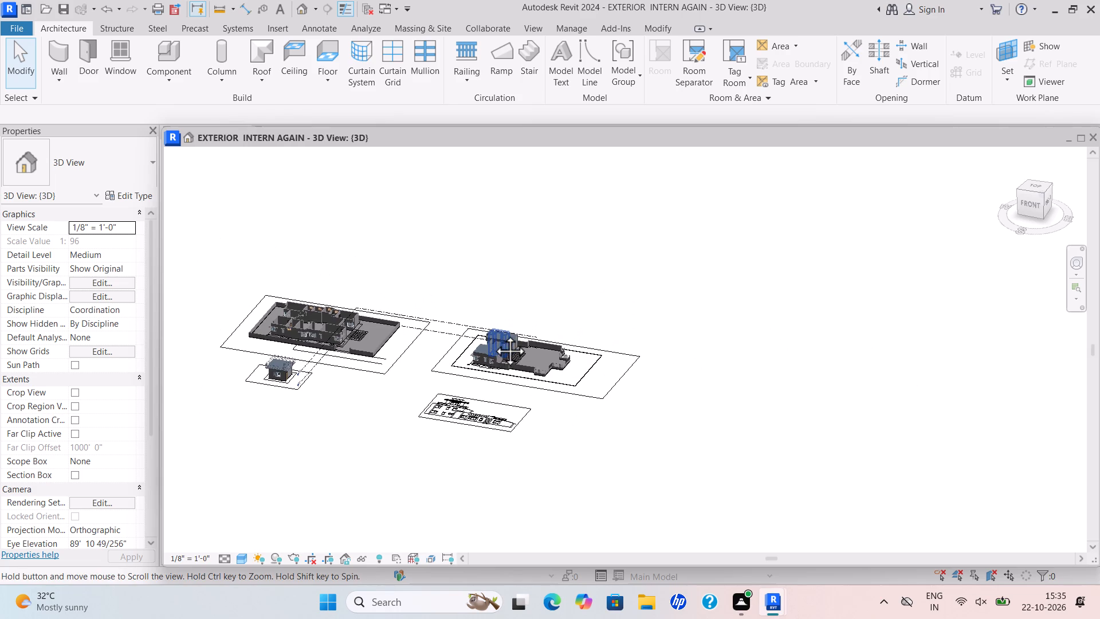
{"action": "middle_click_drag", "start_coordinate": [493, 334], "coordinate": [492, 334]}
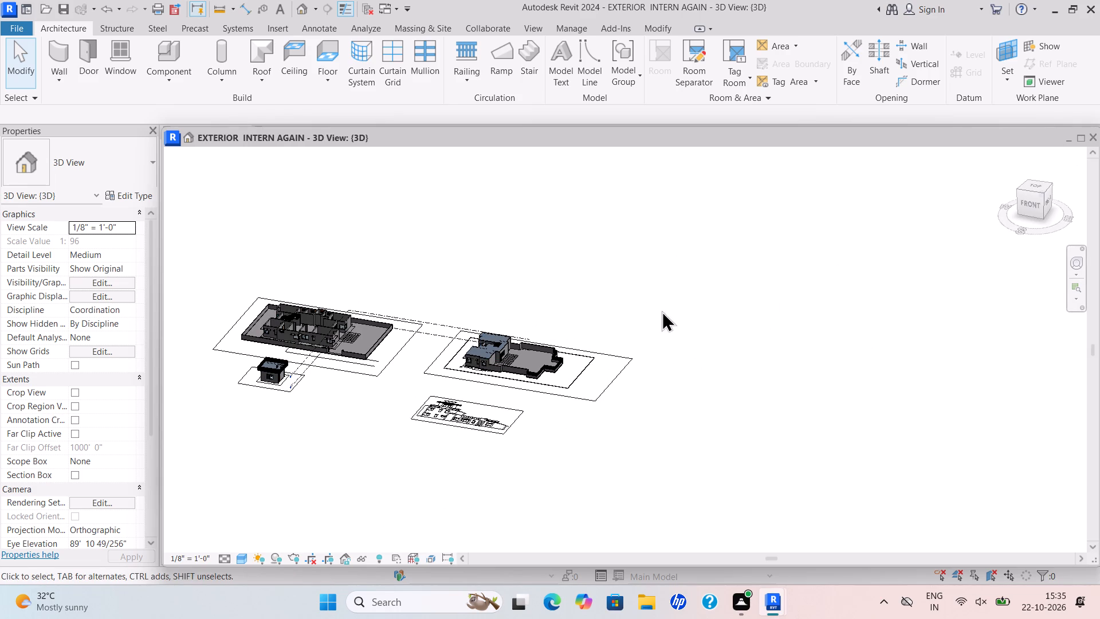
{"action": "scroll", "coordinate": [478, 360], "scroll_direction": "up", "scroll_amount": 9}
{"action": "scroll", "coordinate": [474, 282], "scroll_direction": "up", "scroll_amount": 2}
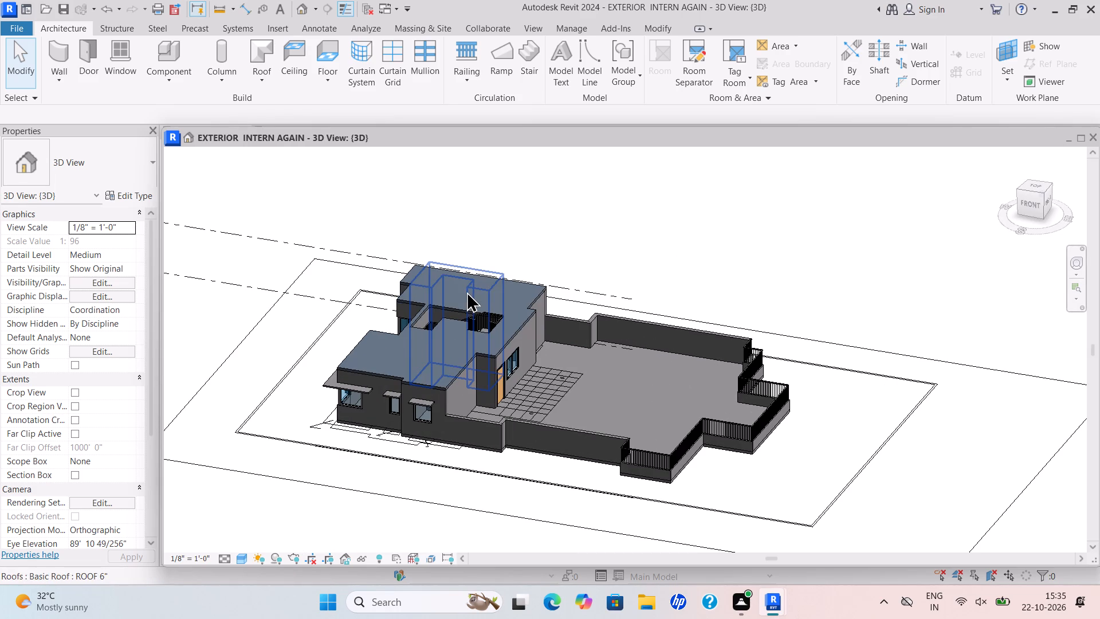
{"action": "left_click_drag", "start_coordinate": [467, 292], "coordinate": [470, 301]}
{"action": "scroll", "coordinate": [470, 367], "scroll_direction": "up", "scroll_amount": 5}
{"action": "left_click_drag", "start_coordinate": [454, 387], "coordinate": [453, 359]}
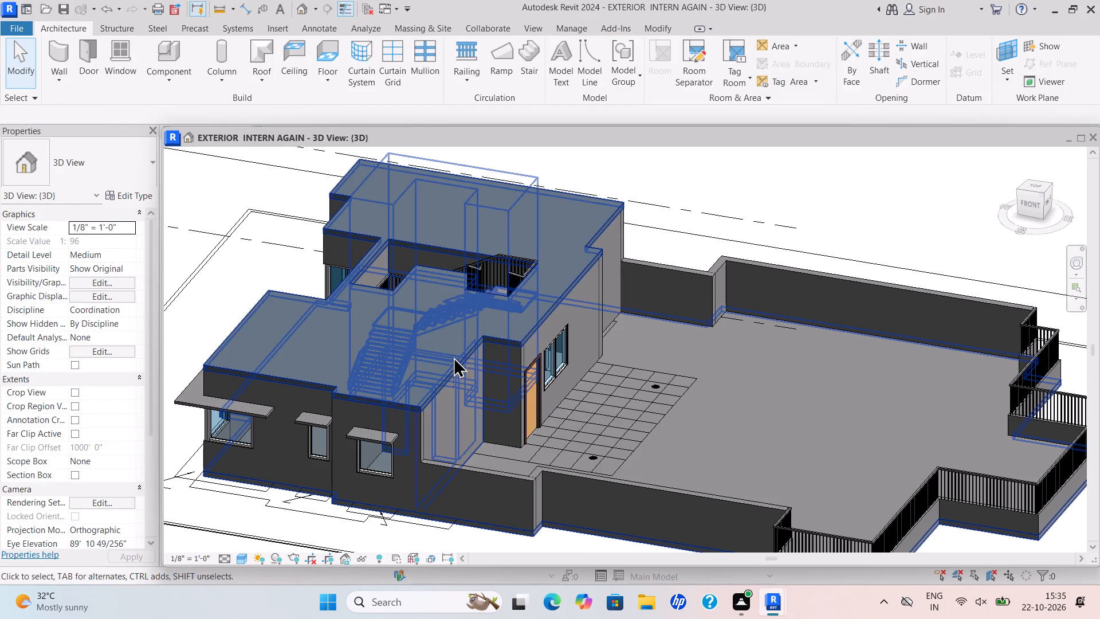
{"action": "key", "text": "Escape"}
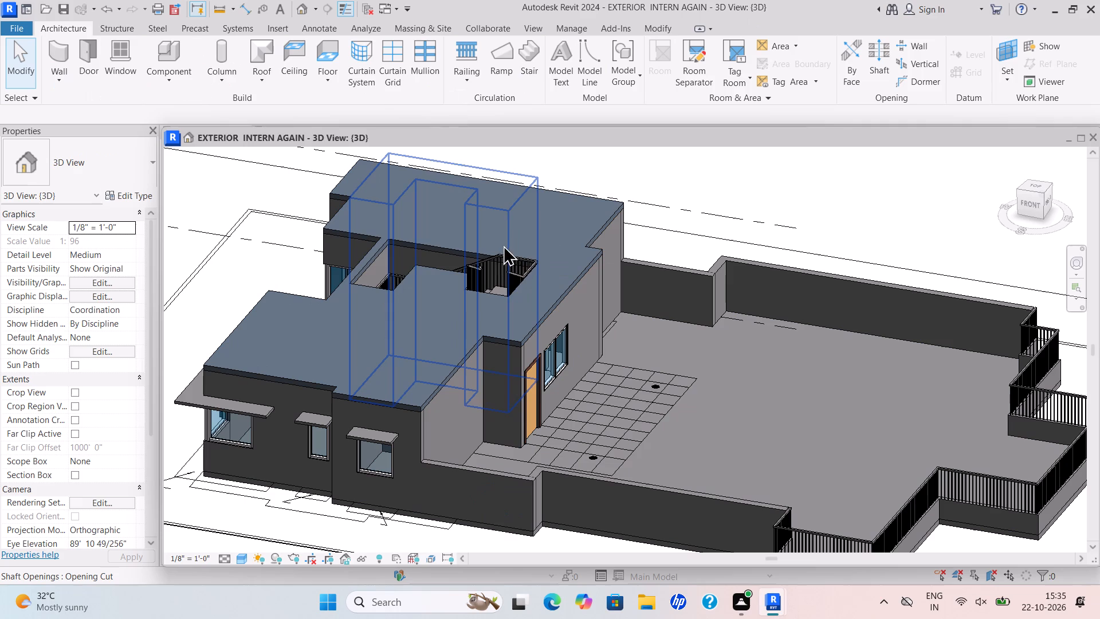
Raise the bottom of the staircase shaft opening to a base offset of about 3'-9" above Level 1.
{"action": "left_click_drag", "start_coordinate": [511, 212], "coordinate": [514, 226]}
{"action": "scroll", "coordinate": [467, 353], "scroll_direction": "up", "scroll_amount": 4}
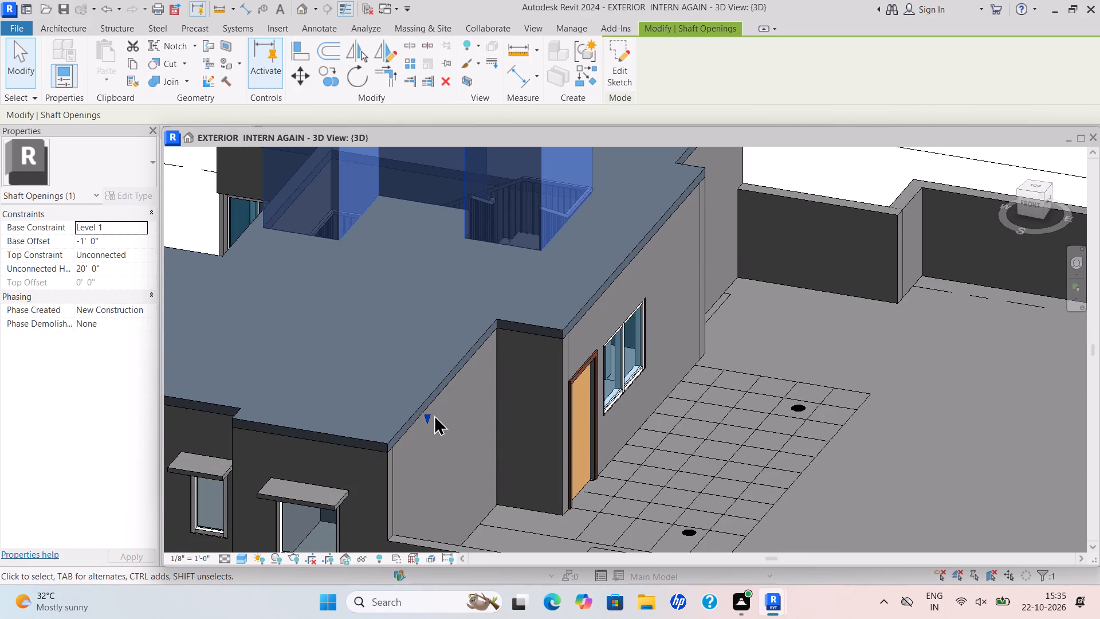
{"action": "left_click_drag", "start_coordinate": [434, 414], "coordinate": [434, 379]}
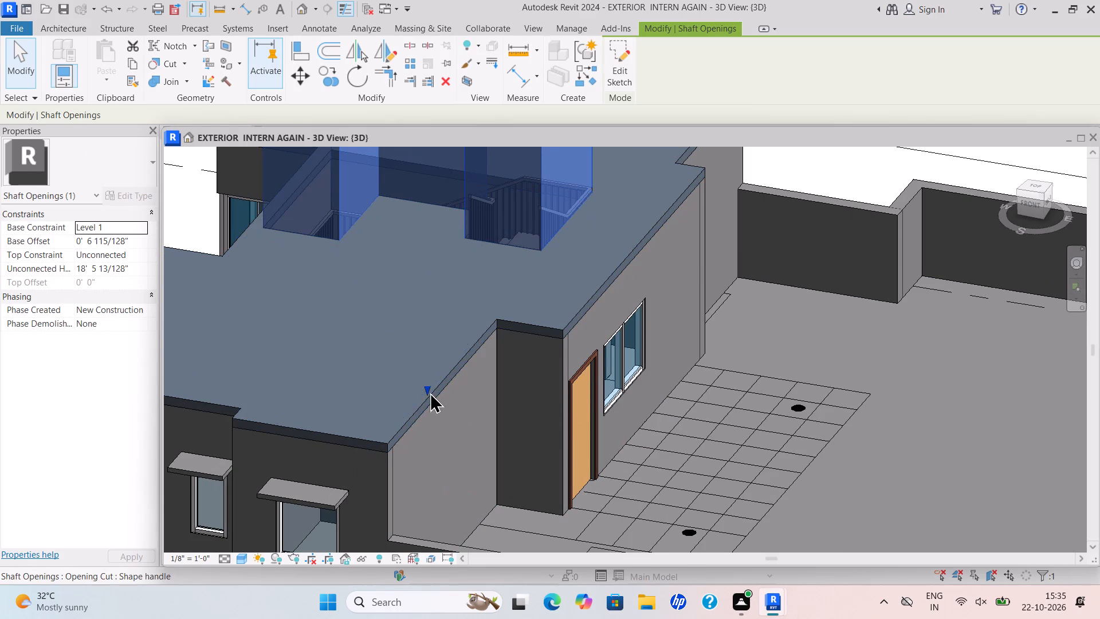
{"action": "left_click_drag", "start_coordinate": [430, 387], "coordinate": [433, 413]}
{"action": "scroll", "coordinate": [486, 402], "scroll_direction": "down", "scroll_amount": 2}
{"action": "middle_click_drag", "start_coordinate": [496, 376], "coordinate": [546, 245], "text": "shift"}
{"action": "scroll", "coordinate": [509, 299], "scroll_direction": "down", "scroll_amount": 1, "text": "shift"}
{"action": "scroll", "coordinate": [514, 385], "scroll_direction": "down", "scroll_amount": 1}
{"action": "middle_click_drag", "start_coordinate": [514, 385], "coordinate": [457, 419]}
{"action": "middle_click_drag", "start_coordinate": [621, 335], "coordinate": [422, 422], "text": "shift"}
{"action": "scroll", "coordinate": [416, 422], "scroll_direction": "up", "scroll_amount": 1}
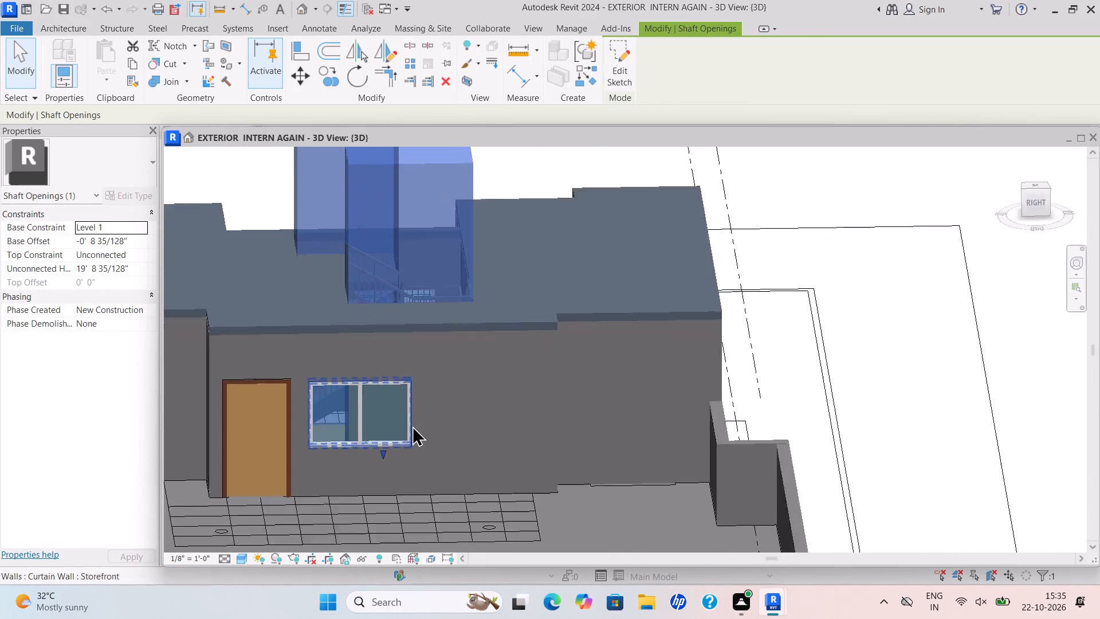
{"action": "scroll", "coordinate": [412, 425], "scroll_direction": "up", "scroll_amount": 3}
{"action": "left_click_drag", "start_coordinate": [384, 456], "coordinate": [437, 335]}
{"action": "left_click", "coordinate": [440, 331]}
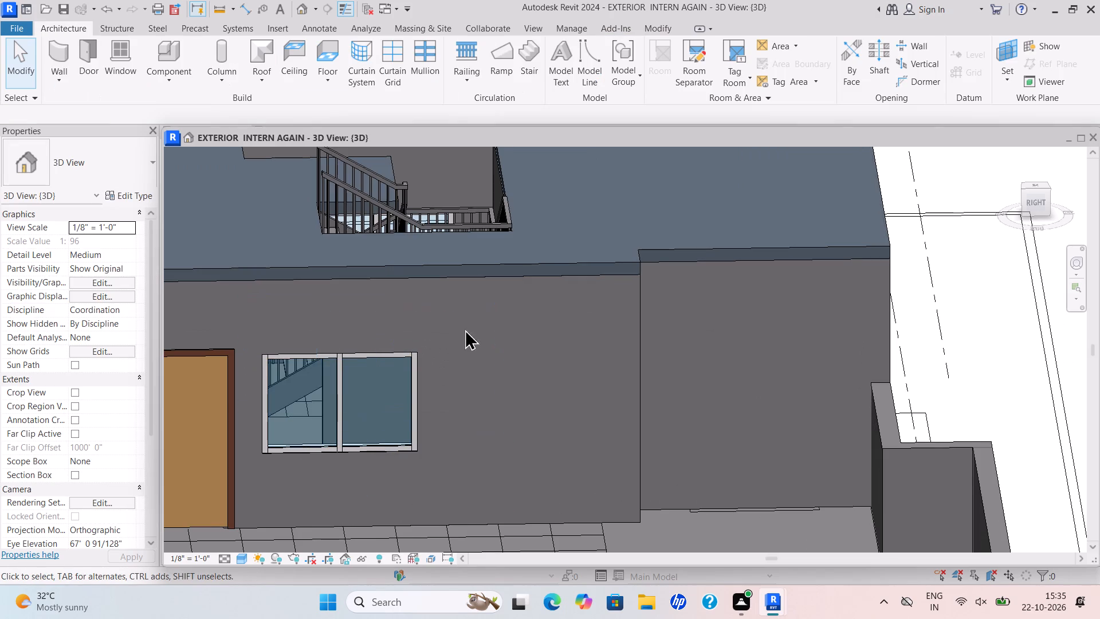
Lower the top of the staircase shaft opening to an unconnected height of about 9'-9", leaving its boundary sketch unedited.
{"action": "scroll", "coordinate": [472, 335], "scroll_direction": "down", "scroll_amount": 4}
{"action": "middle_click_drag", "start_coordinate": [473, 389], "coordinate": [461, 432]}
{"action": "scroll", "coordinate": [442, 253], "scroll_direction": "up", "scroll_amount": 5}
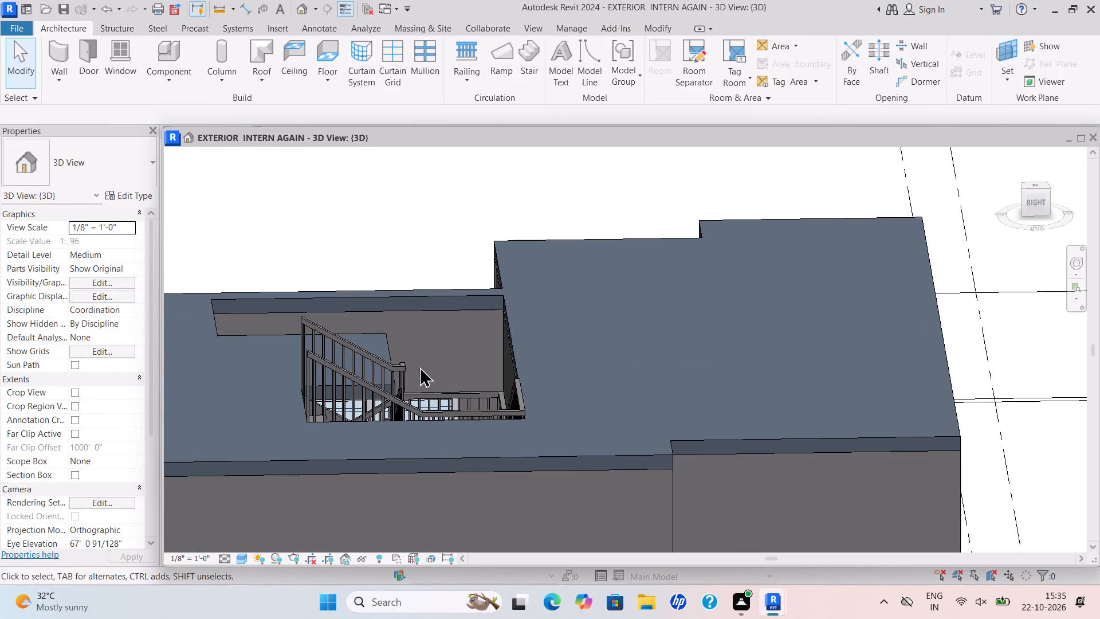
{"action": "key", "text": "Escape"}
{"action": "scroll", "coordinate": [436, 382], "scroll_direction": "down", "scroll_amount": 11}
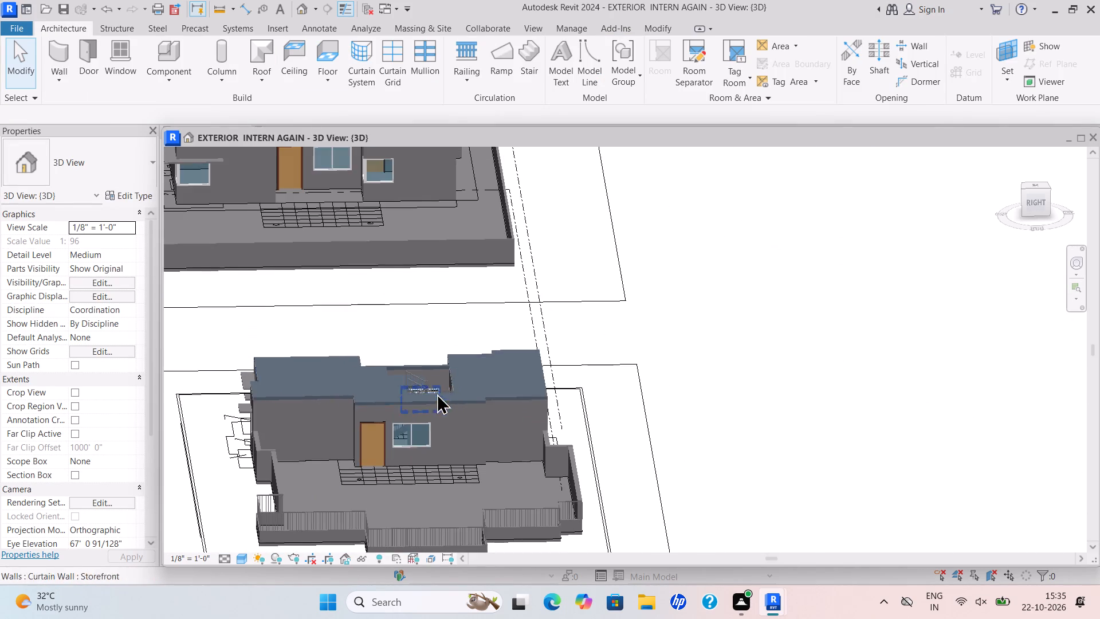
{"action": "left_click", "coordinate": [427, 361]}
{"action": "scroll", "coordinate": [433, 326], "scroll_direction": "up", "scroll_amount": 5}
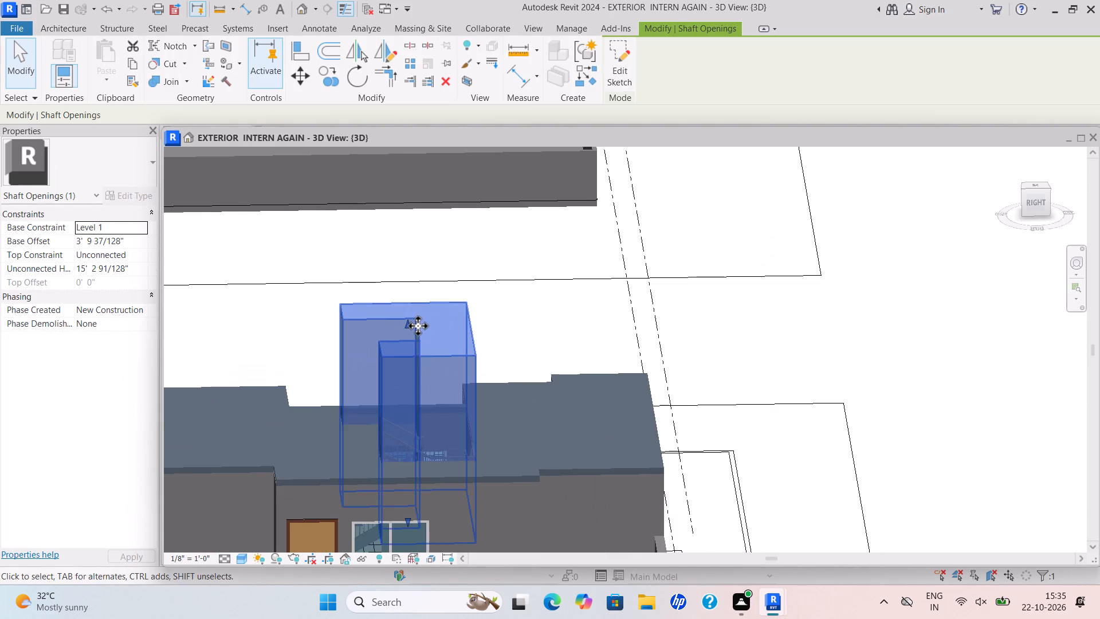
{"action": "left_click_drag", "start_coordinate": [412, 327], "coordinate": [413, 403]}
{"action": "scroll", "coordinate": [455, 408], "scroll_direction": "down", "scroll_amount": 3}
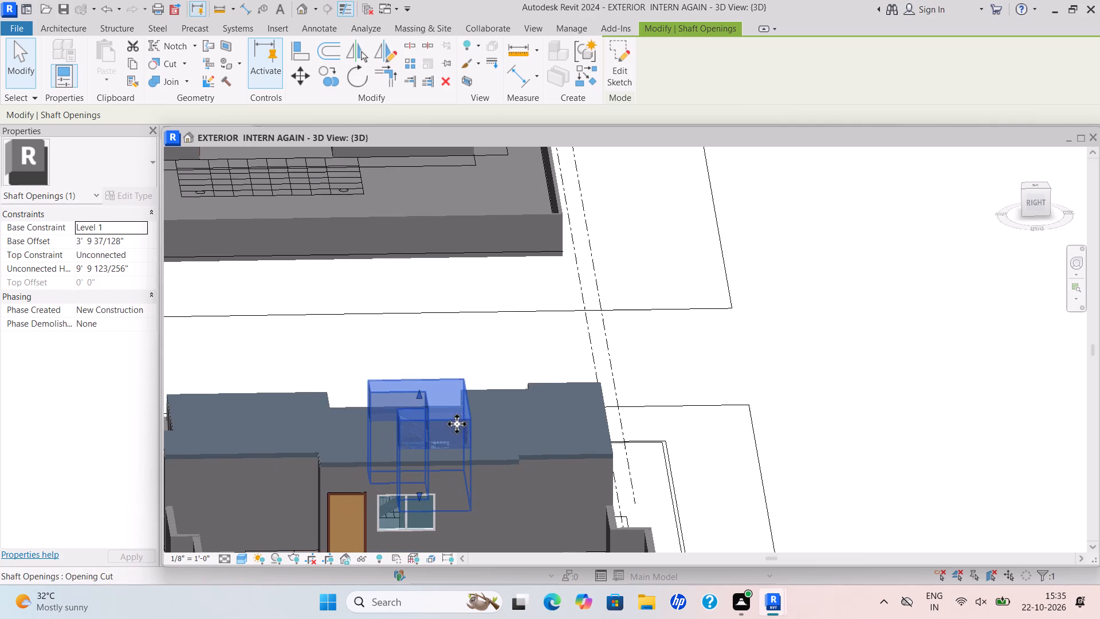
{"action": "key", "text": "Return"}
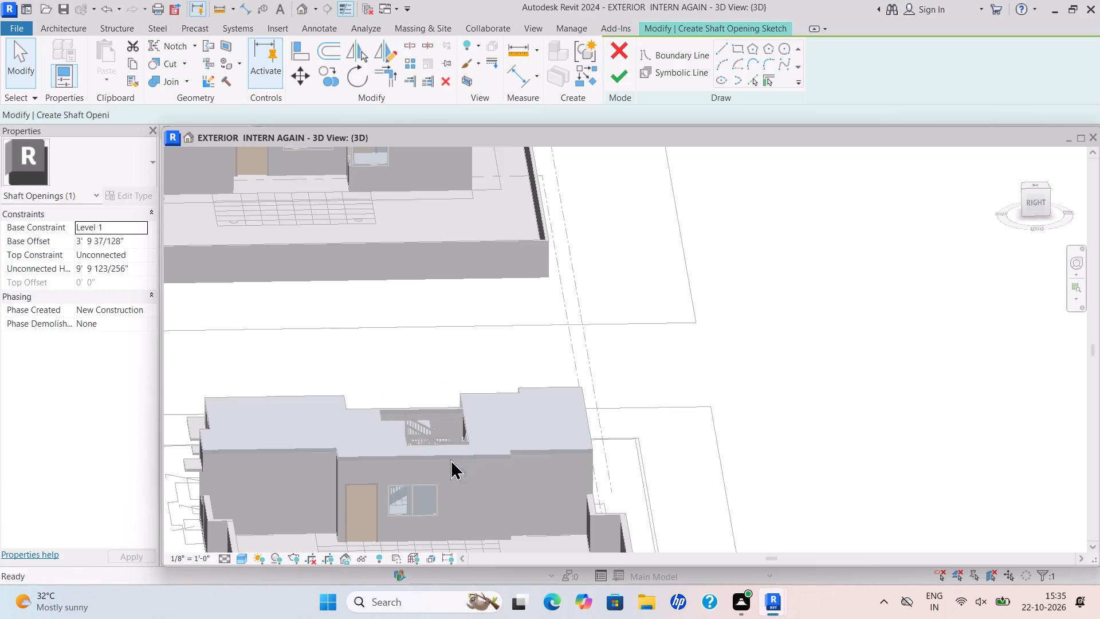
{"action": "left_click", "coordinate": [623, 46]}
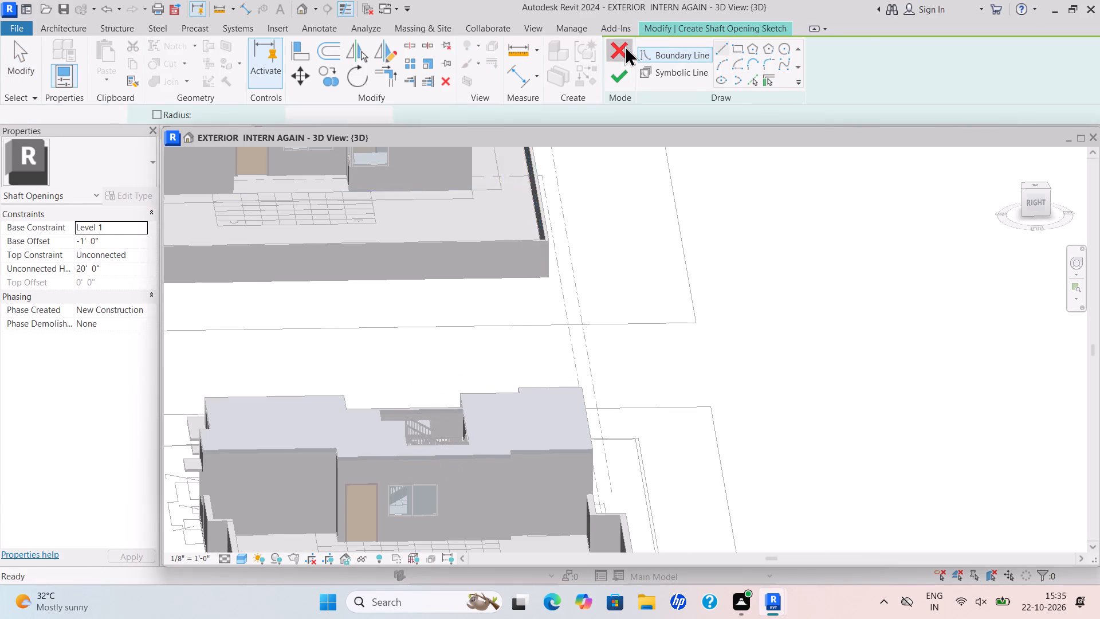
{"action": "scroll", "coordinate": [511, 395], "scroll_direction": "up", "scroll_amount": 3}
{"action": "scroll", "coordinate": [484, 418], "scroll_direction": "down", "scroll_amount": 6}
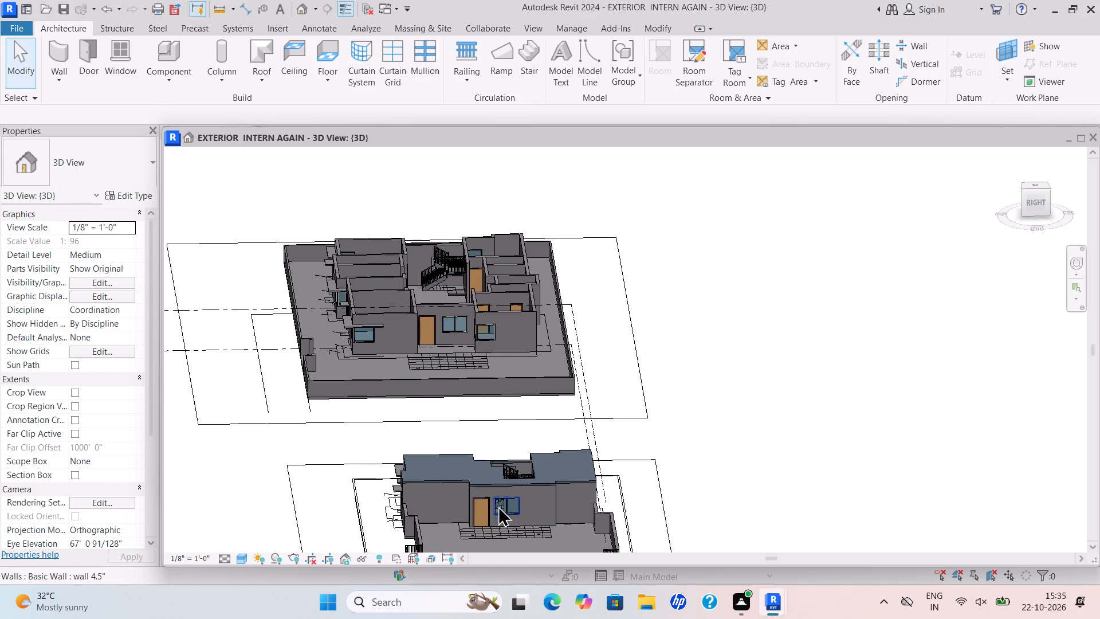
Examine in 3D, from the front and from above, the roof's staircase shaft opening and how the first-floor block compares with the neighbouring ground-floor model.
{"action": "scroll", "coordinate": [498, 506], "scroll_direction": "down", "scroll_amount": 1, "text": "shift"}
{"action": "middle_click_drag", "start_coordinate": [499, 509], "coordinate": [612, 436], "text": "shift"}
{"action": "middle_click_drag", "start_coordinate": [607, 461], "coordinate": [700, 506], "text": "shift"}
{"action": "scroll", "coordinate": [617, 472], "scroll_direction": "down", "scroll_amount": 2, "text": "shift"}
{"action": "middle_click_drag", "start_coordinate": [537, 526], "coordinate": [532, 549], "text": "shift"}
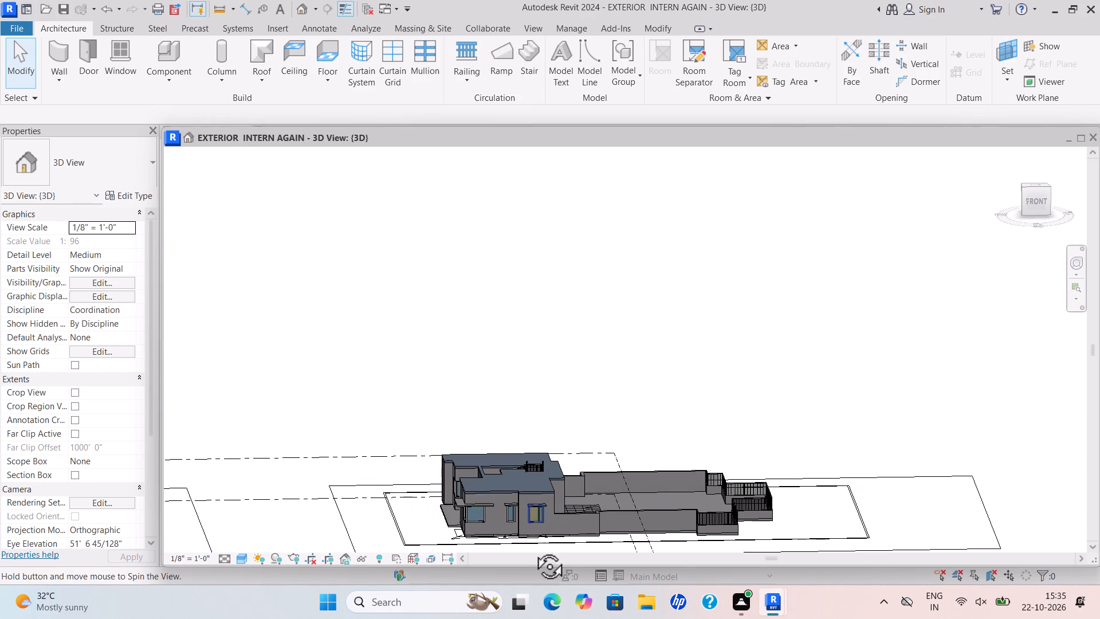
{"action": "middle_click_drag", "start_coordinate": [532, 549], "coordinate": [511, 591], "text": "shift"}
{"action": "scroll", "coordinate": [514, 587], "scroll_direction": "down", "scroll_amount": 1, "text": "shift"}
{"action": "scroll", "coordinate": [500, 504], "scroll_direction": "up", "scroll_amount": 7}
{"action": "middle_click_drag", "start_coordinate": [512, 514], "coordinate": [541, 578]}
{"action": "middle_click_drag", "start_coordinate": [548, 476], "coordinate": [552, 211]}
{"action": "scroll", "coordinate": [561, 327], "scroll_direction": "down", "scroll_amount": 2}
{"action": "scroll", "coordinate": [493, 251], "scroll_direction": "up", "scroll_amount": 1}
{"action": "middle_click_drag", "start_coordinate": [485, 296], "coordinate": [451, 389]}
{"action": "middle_click_drag", "start_coordinate": [450, 371], "coordinate": [432, 420], "text": "shift"}
{"action": "scroll", "coordinate": [459, 325], "scroll_direction": "up", "scroll_amount": 4}
{"action": "middle_click_drag", "start_coordinate": [478, 327], "coordinate": [481, 382]}
{"action": "scroll", "coordinate": [480, 329], "scroll_direction": "down", "scroll_amount": 7}
{"action": "scroll", "coordinate": [498, 351], "scroll_direction": "up", "scroll_amount": 2}
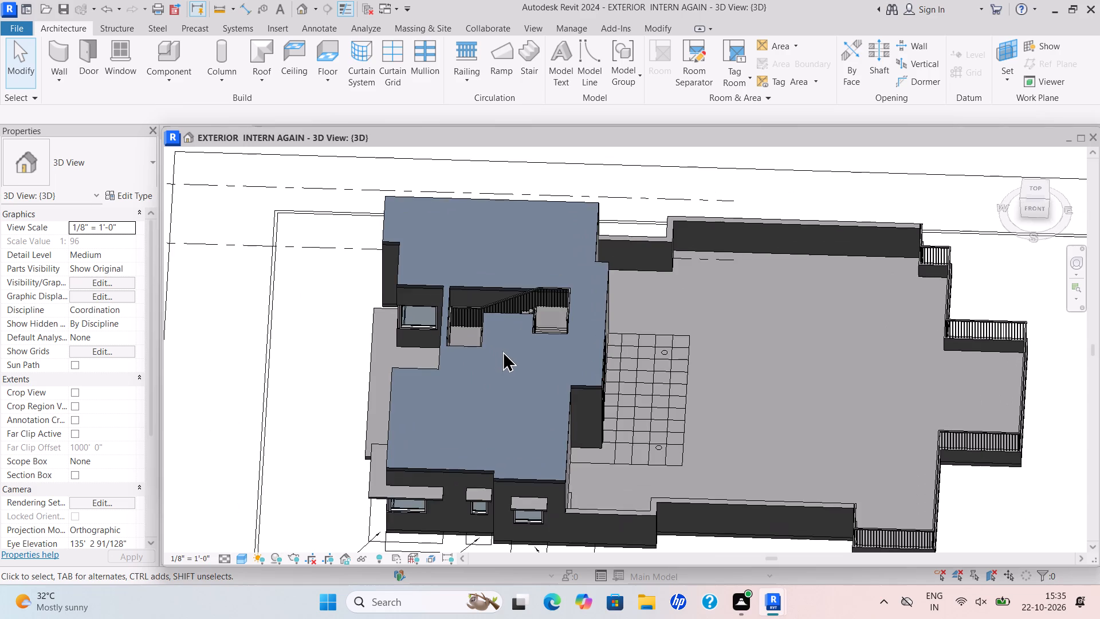
{"action": "scroll", "coordinate": [502, 351], "scroll_direction": "up", "scroll_amount": 2}
{"action": "scroll", "coordinate": [501, 350], "scroll_direction": "down", "scroll_amount": 4}
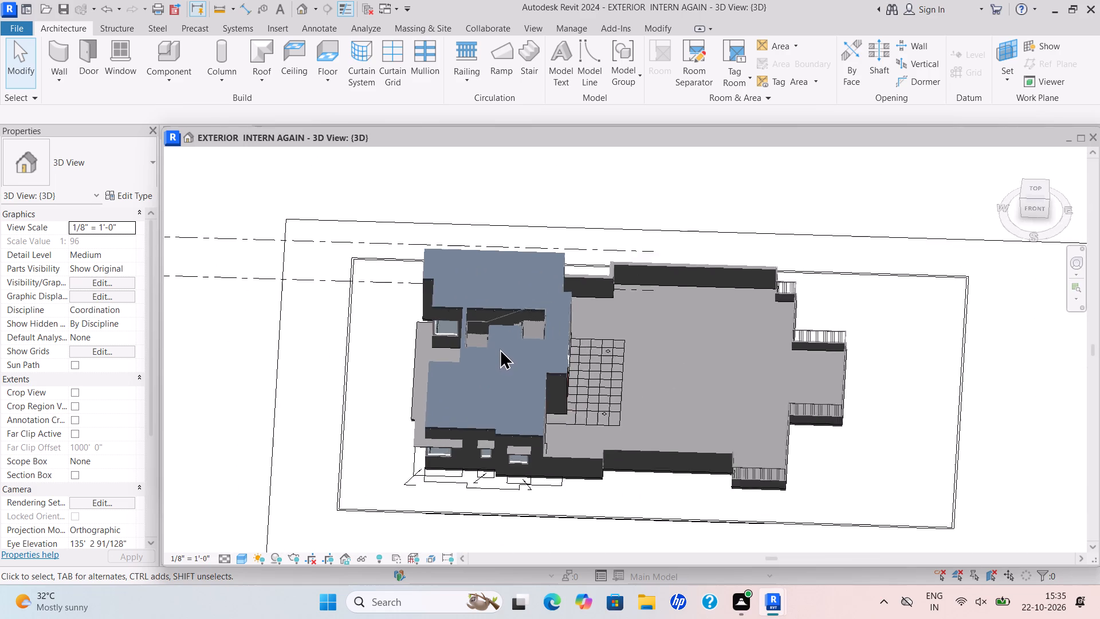
{"action": "scroll", "coordinate": [500, 348], "scroll_direction": "down", "scroll_amount": 2}
{"action": "scroll", "coordinate": [532, 361], "scroll_direction": "up", "scroll_amount": 4}
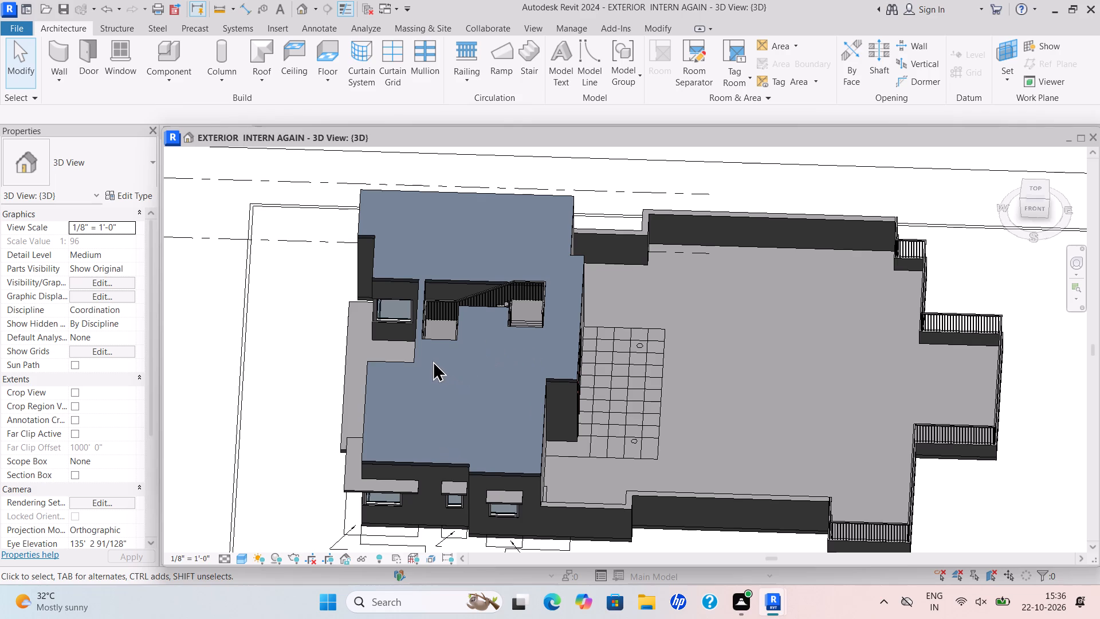
{"action": "scroll", "coordinate": [604, 317], "scroll_direction": "down", "scroll_amount": 6}
{"action": "scroll", "coordinate": [561, 373], "scroll_direction": "down", "scroll_amount": 4}
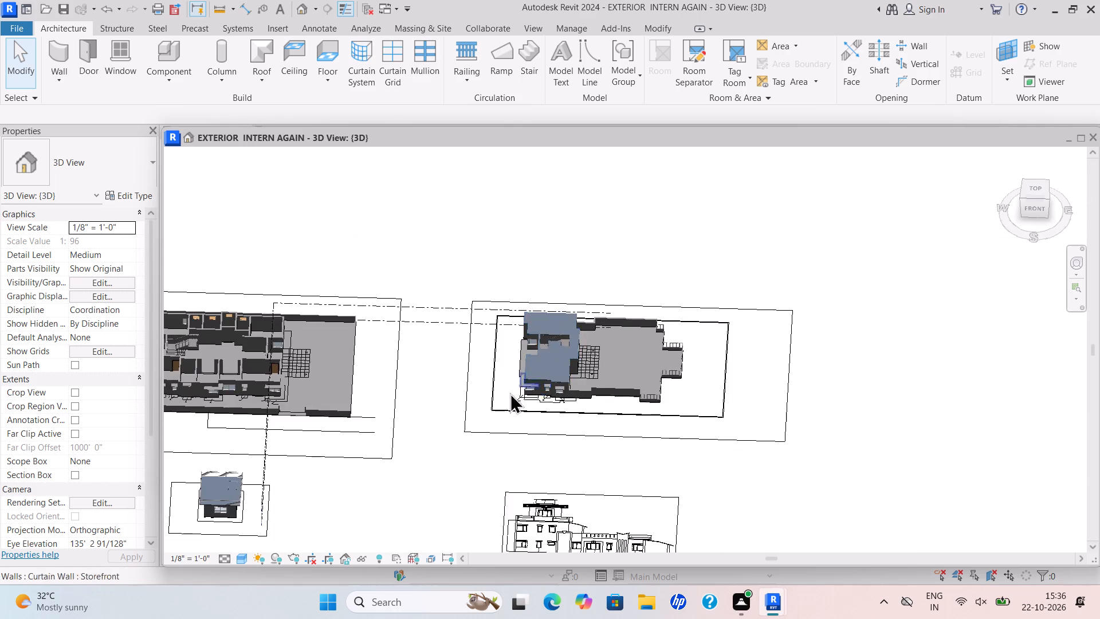
{"action": "scroll", "coordinate": [484, 391], "scroll_direction": "down", "scroll_amount": 1}
{"action": "scroll", "coordinate": [279, 483], "scroll_direction": "up", "scroll_amount": 6}
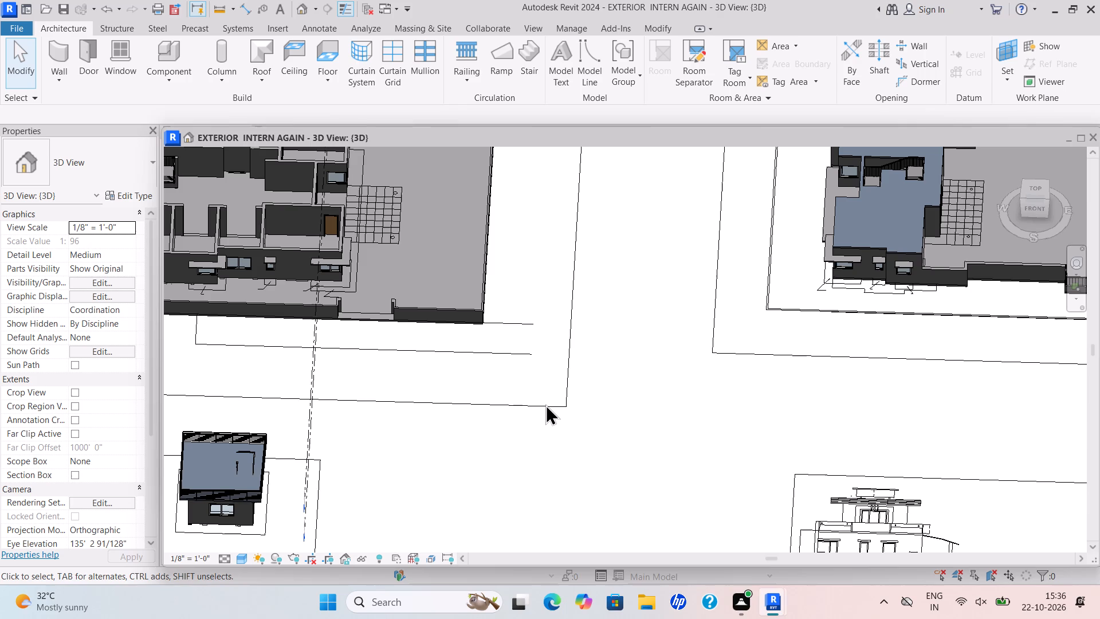
{"action": "scroll", "coordinate": [930, 295], "scroll_direction": "down", "scroll_amount": 3}
{"action": "middle_click_drag", "start_coordinate": [929, 298], "coordinate": [721, 407]}
{"action": "scroll", "coordinate": [716, 402], "scroll_direction": "up", "scroll_amount": 1}
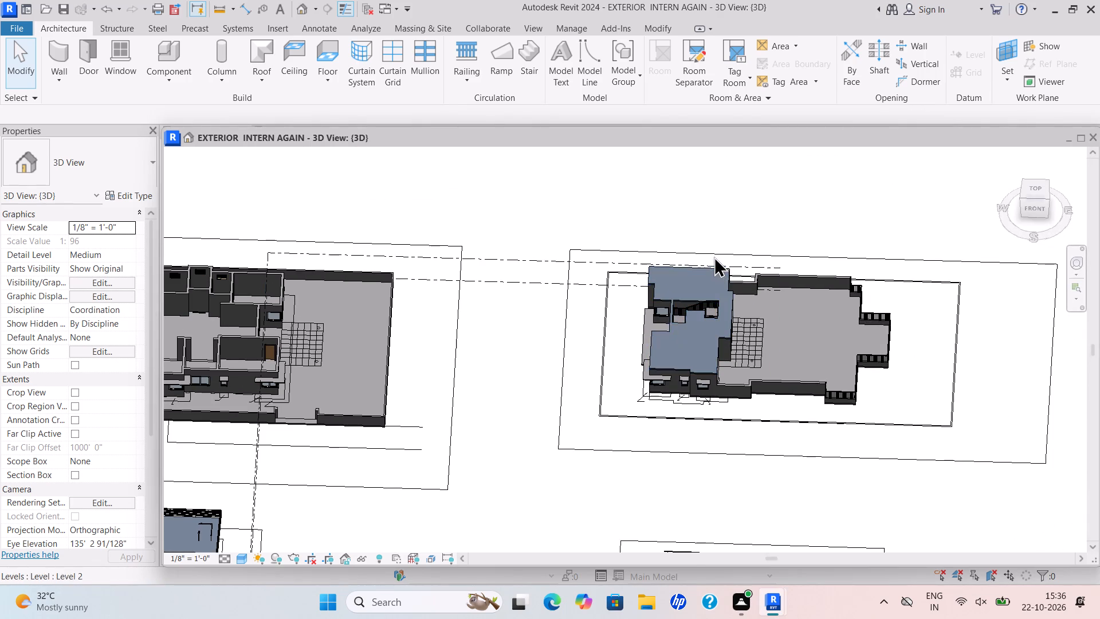
{"action": "scroll", "coordinate": [706, 269], "scroll_direction": "up", "scroll_amount": 6}
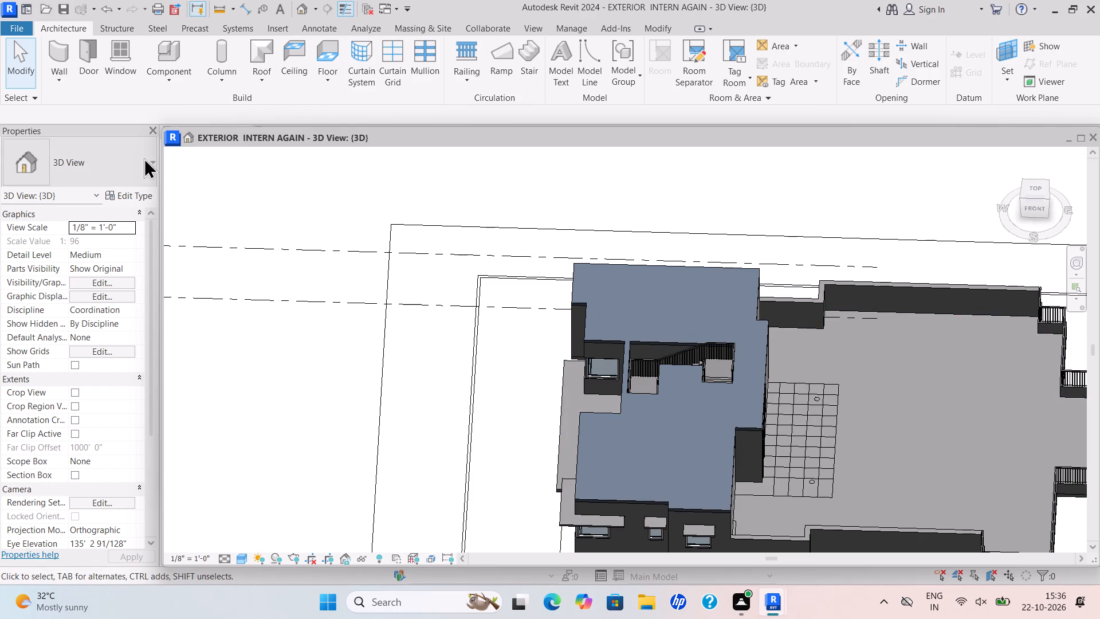
Start an architectural wall on the Level 1 floor plan, in the area around the staircase.
{"action": "left_click", "coordinate": [1065, 136]}
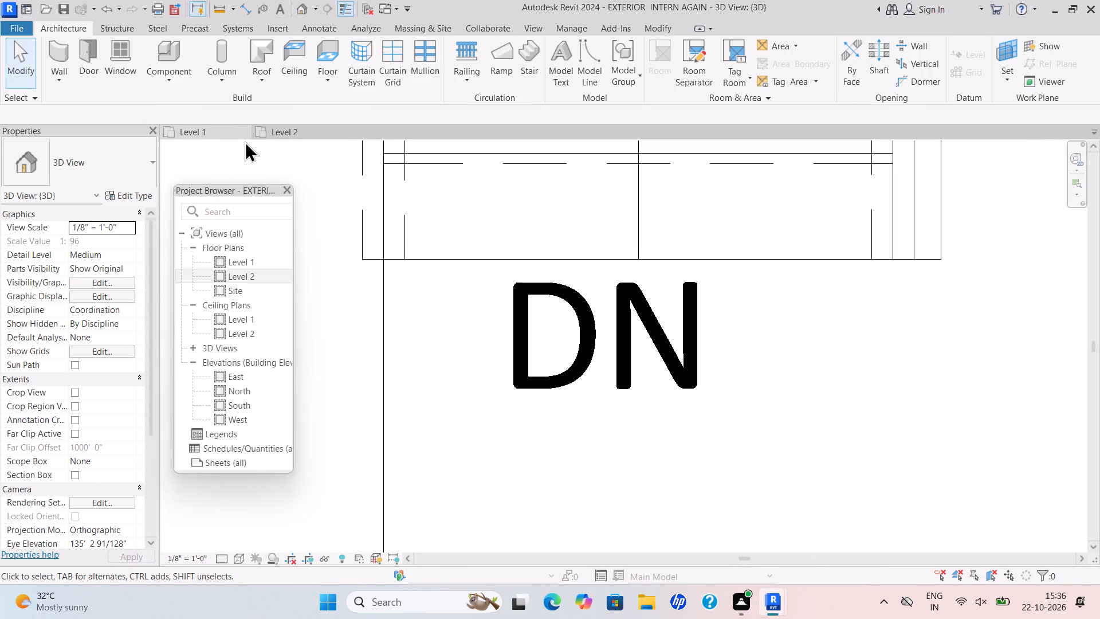
{"action": "left_click", "coordinate": [202, 129]}
{"action": "scroll", "coordinate": [559, 309], "scroll_direction": "down", "scroll_amount": 11}
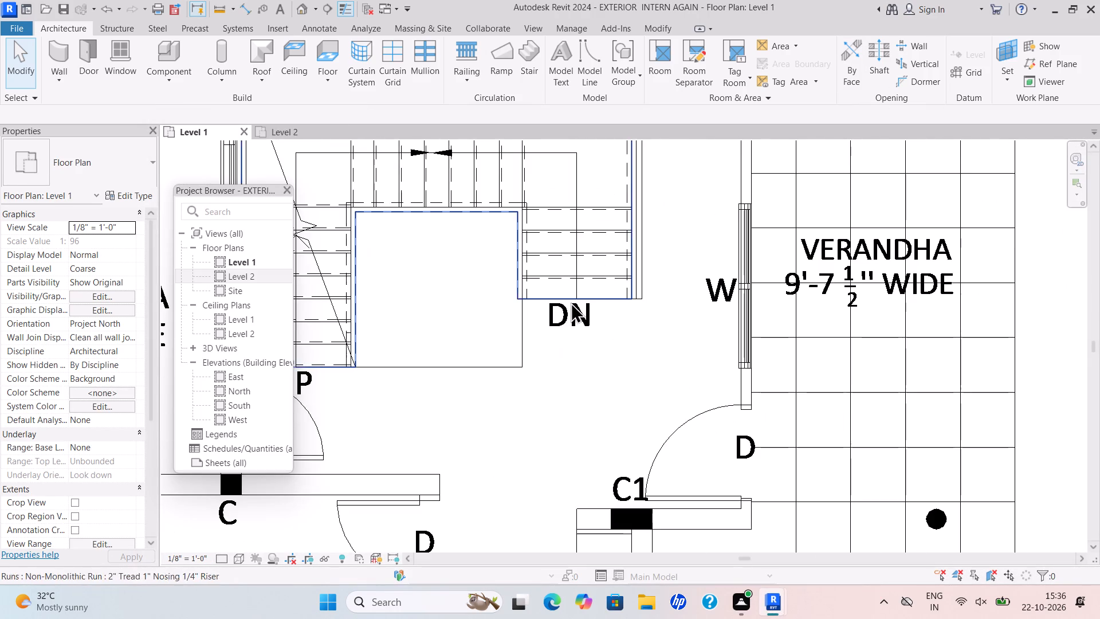
{"action": "scroll", "coordinate": [587, 295], "scroll_direction": "down", "scroll_amount": 6}
{"action": "middle_click_drag", "start_coordinate": [589, 293], "coordinate": [559, 309]}
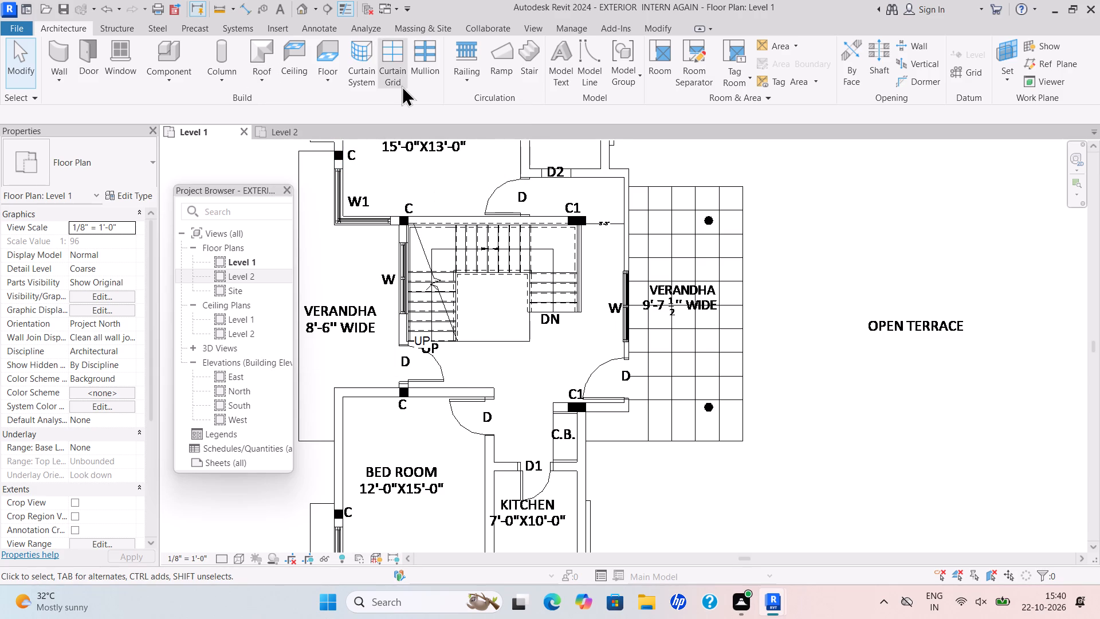
{"action": "left_click", "coordinate": [51, 78]}
{"action": "left_click", "coordinate": [60, 103]}
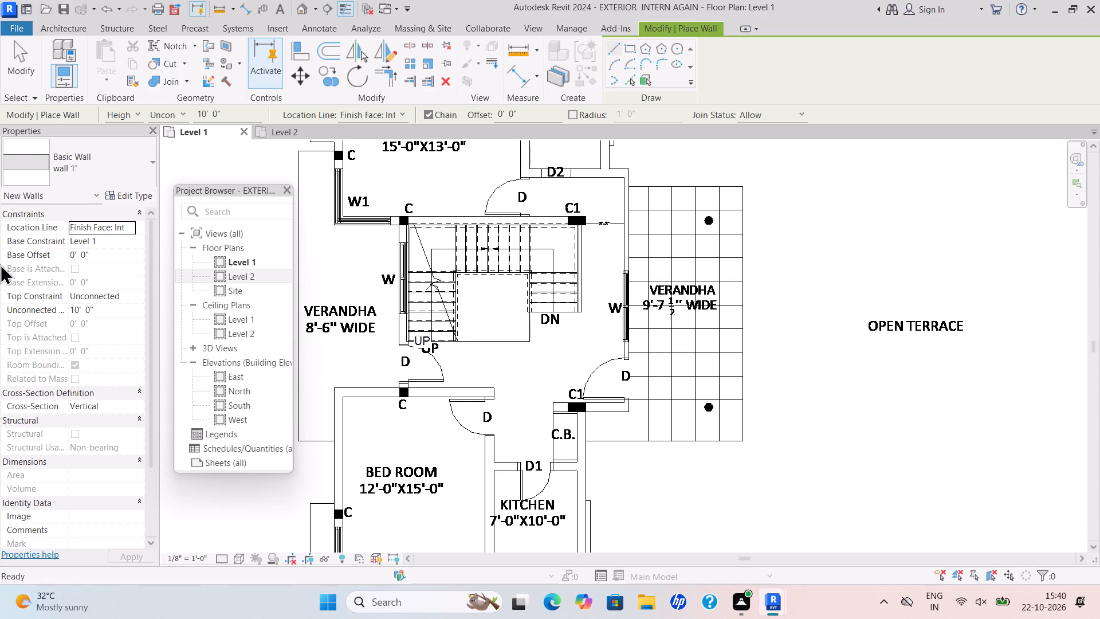
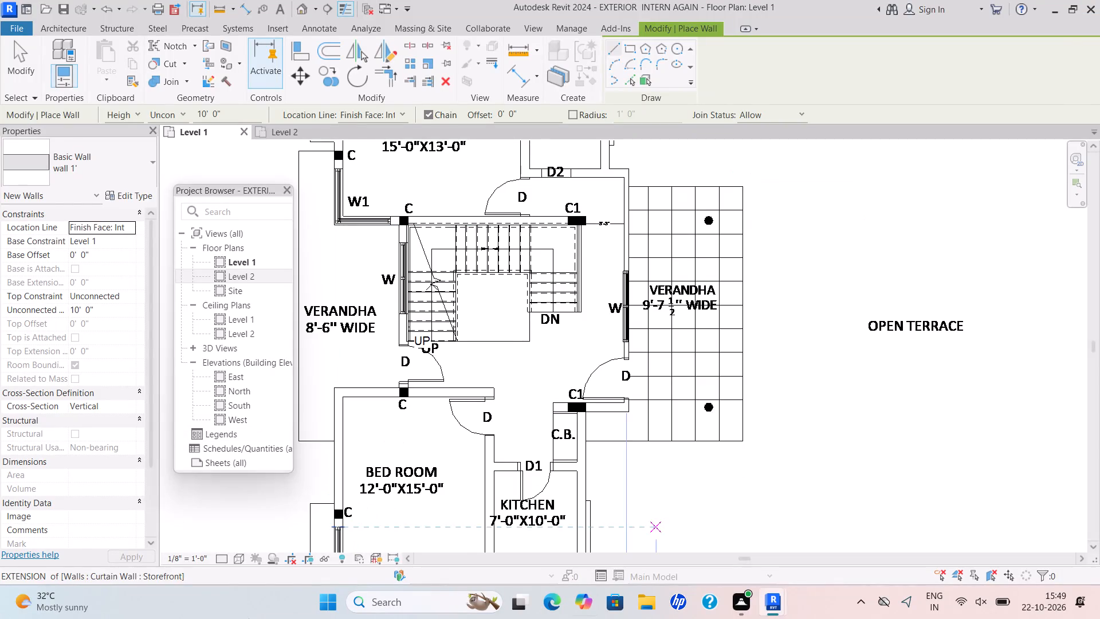
End the wall placement and look over the floor plan drawings in the Level 1 view.
{"action": "scroll", "coordinate": [909, 224], "scroll_direction": "down", "scroll_amount": 4}
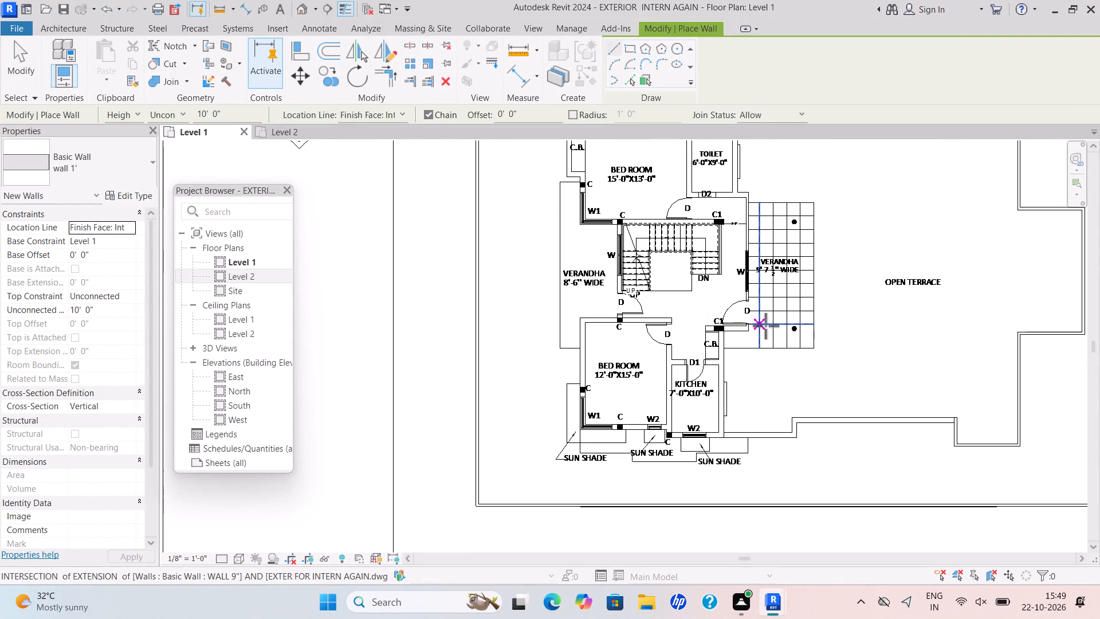
{"action": "middle_click_drag", "start_coordinate": [802, 324], "coordinate": [586, 380]}
{"action": "scroll", "coordinate": [641, 370], "scroll_direction": "down", "scroll_amount": 1}
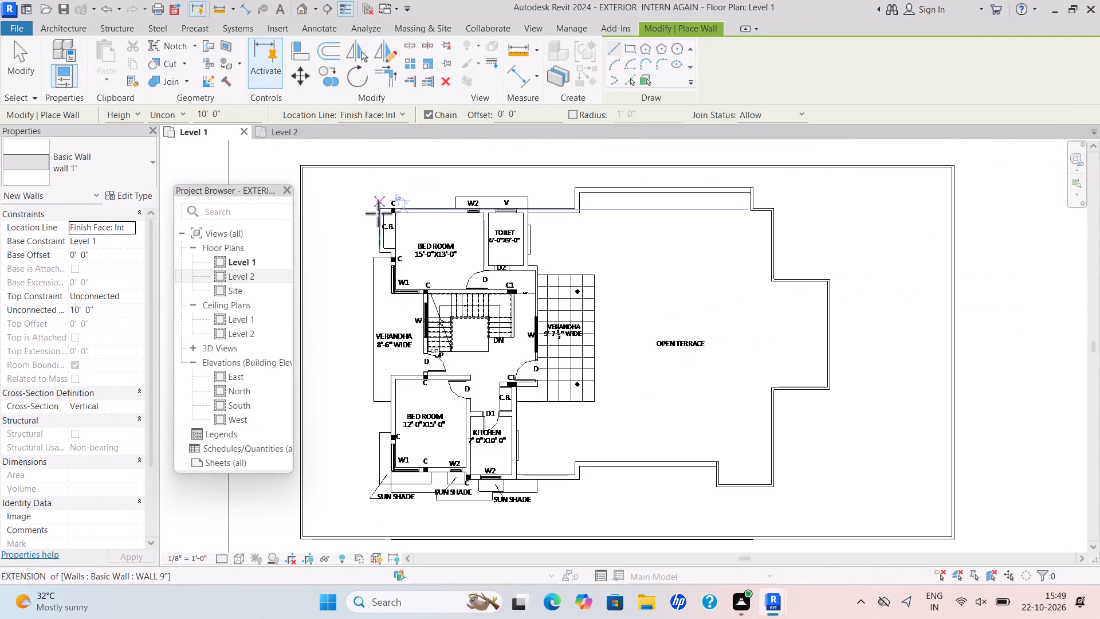
{"action": "key", "text": "Escape"}
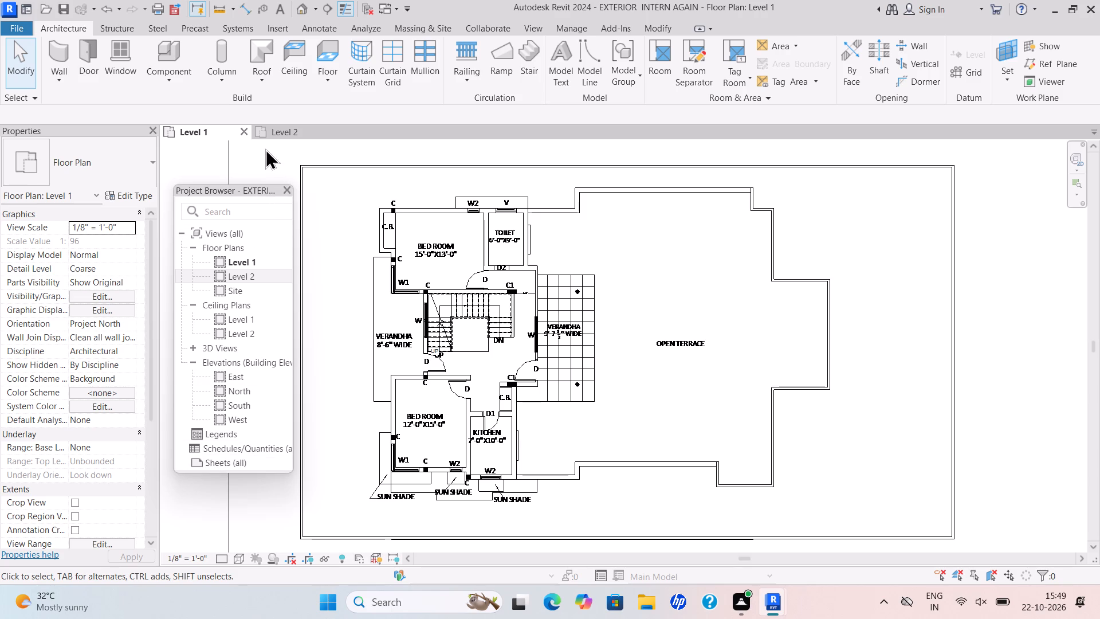
{"action": "scroll", "coordinate": [520, 250], "scroll_direction": "down", "scroll_amount": 13}
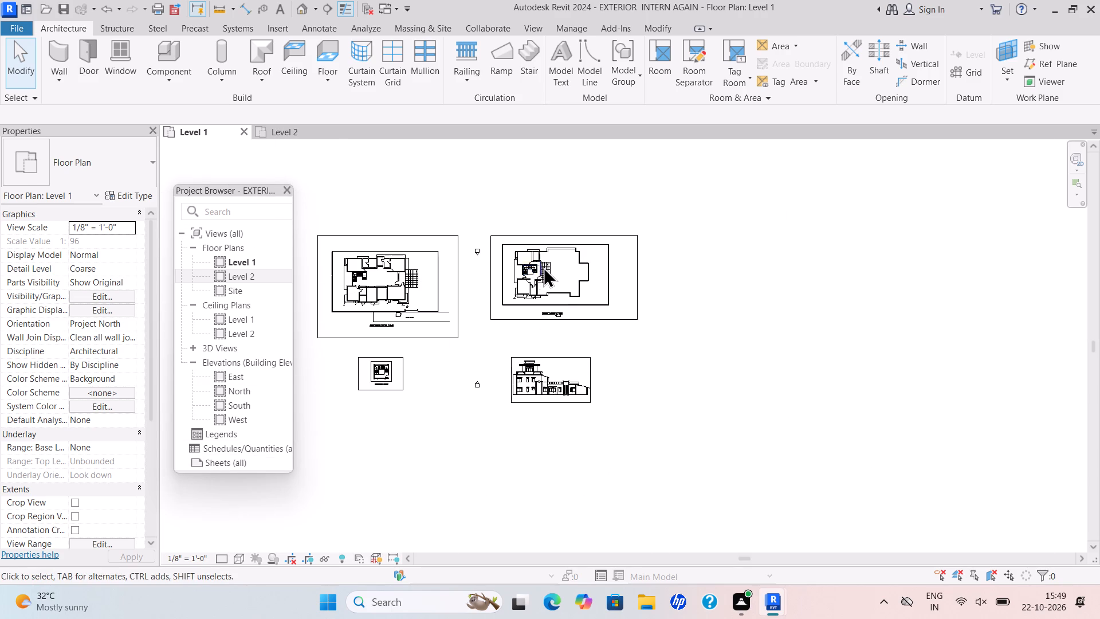
Open the default 3D view, close its separate window, and reopen it alongside the Level 1 and Level 2 views.
{"action": "left_click", "coordinate": [300, 11]}
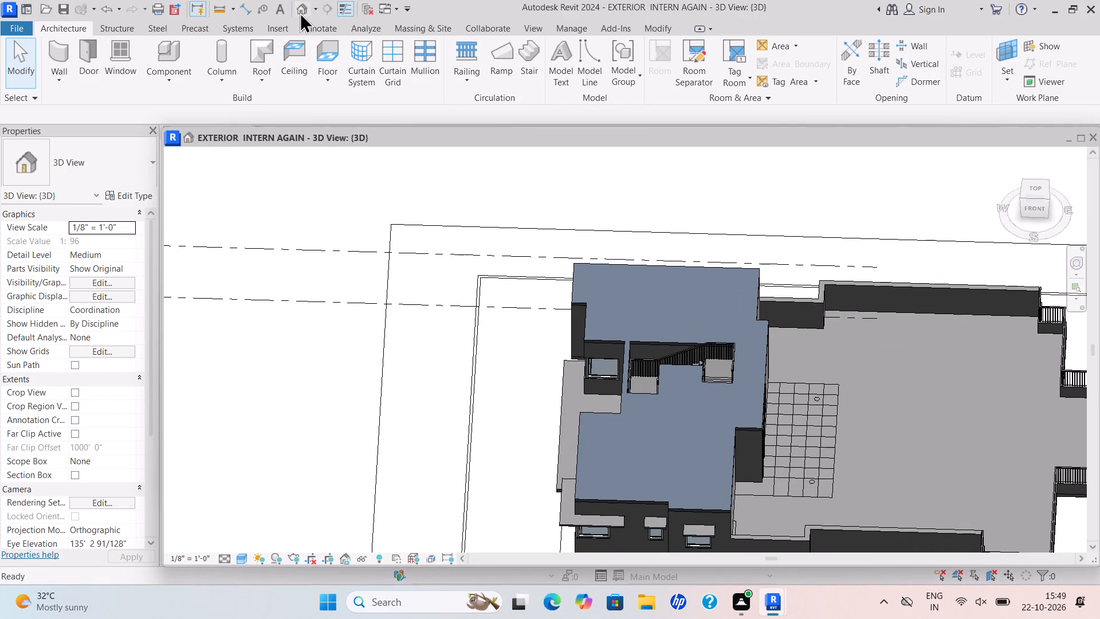
{"action": "scroll", "coordinate": [374, 243], "scroll_direction": "down", "scroll_amount": 5}
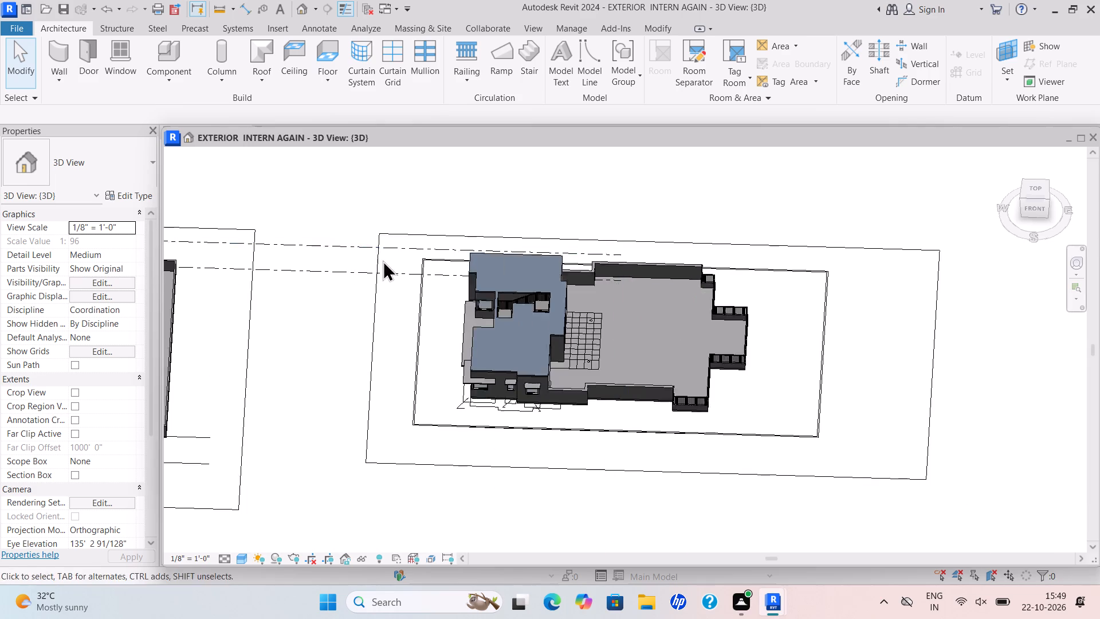
{"action": "scroll", "coordinate": [384, 262], "scroll_direction": "down", "scroll_amount": 11}
{"action": "scroll", "coordinate": [398, 264], "scroll_direction": "up", "scroll_amount": 2}
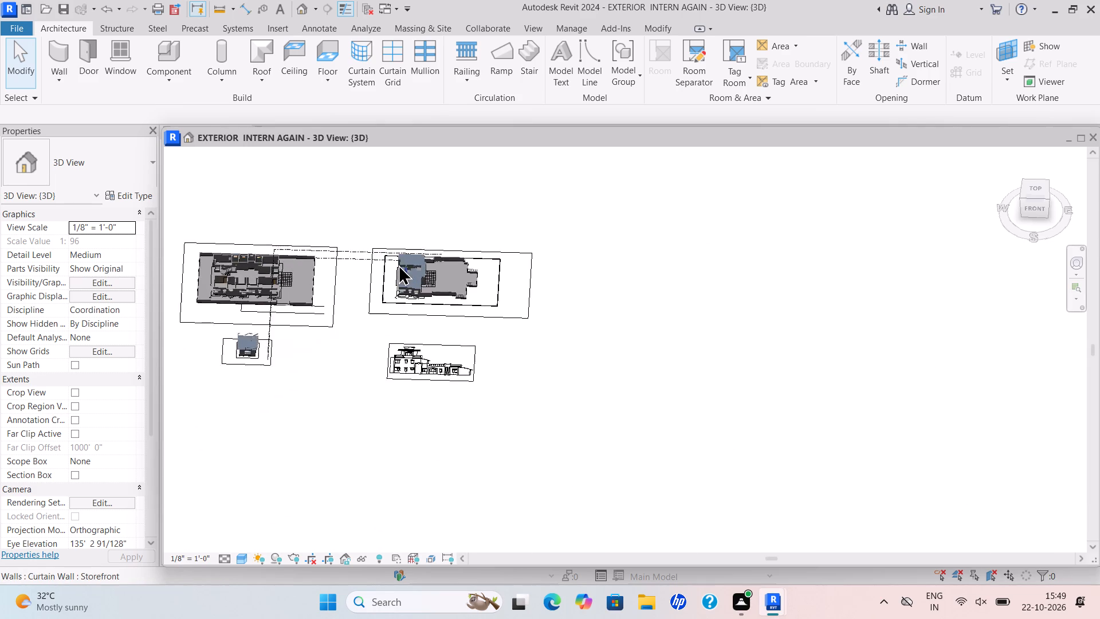
{"action": "scroll", "coordinate": [398, 264], "scroll_direction": "up", "scroll_amount": 3}
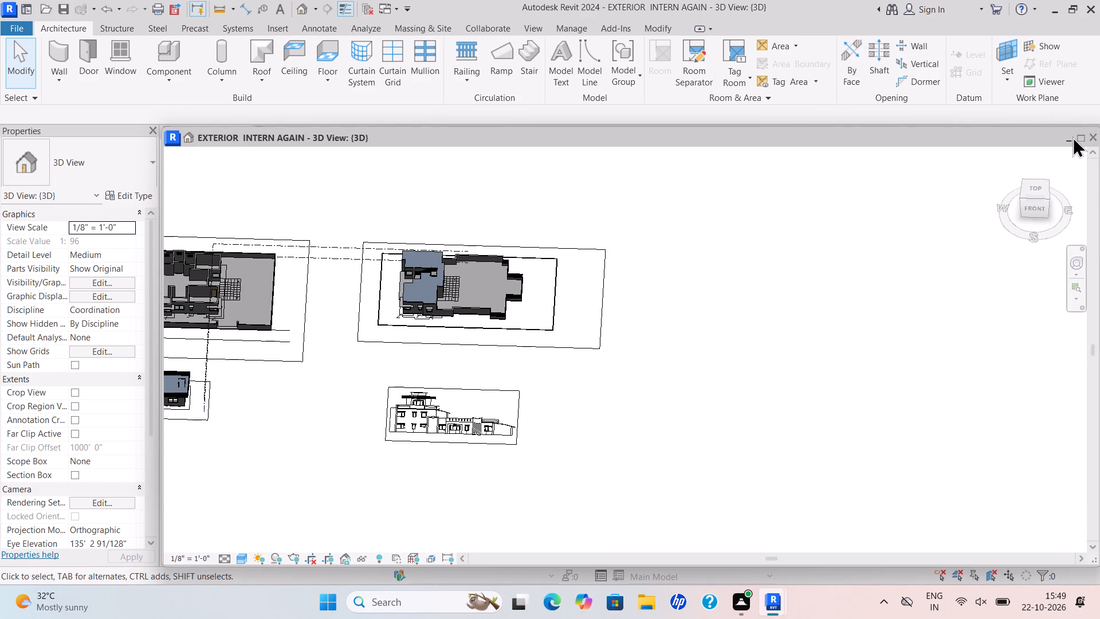
{"action": "left_click", "coordinate": [1071, 141]}
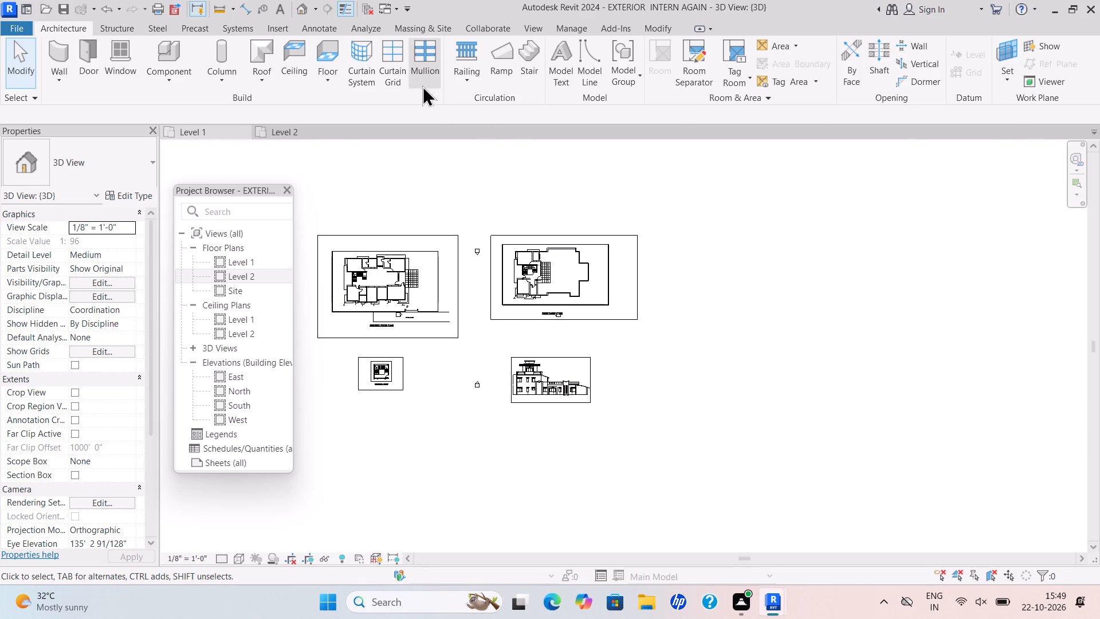
{"action": "left_click", "coordinate": [298, 10]}
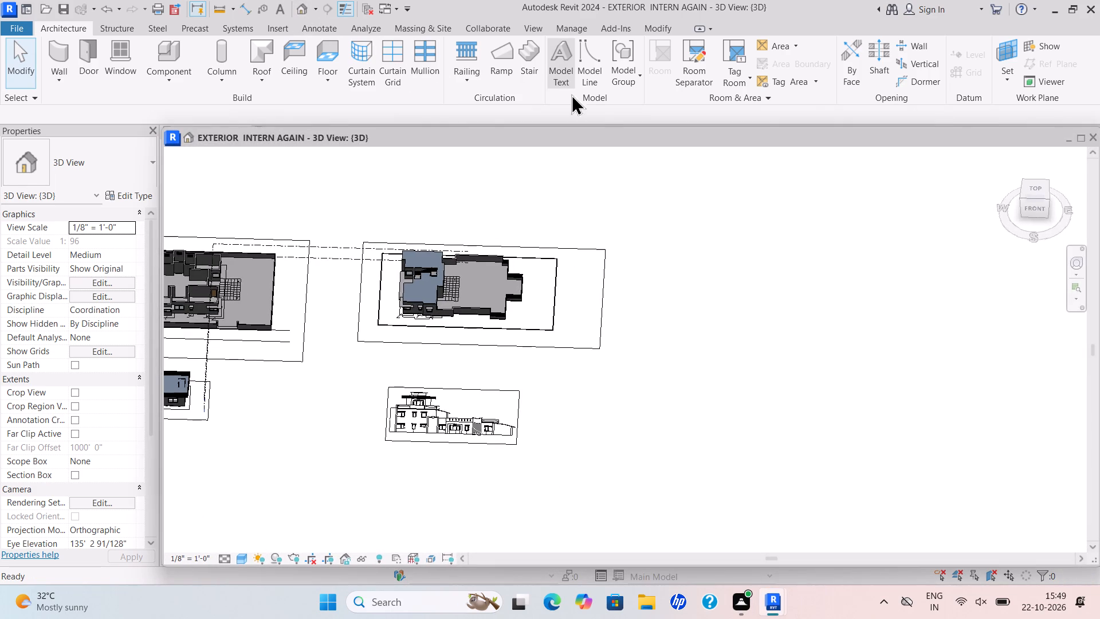
{"action": "left_click", "coordinate": [1094, 139]}
{"action": "left_click", "coordinate": [300, 1]}
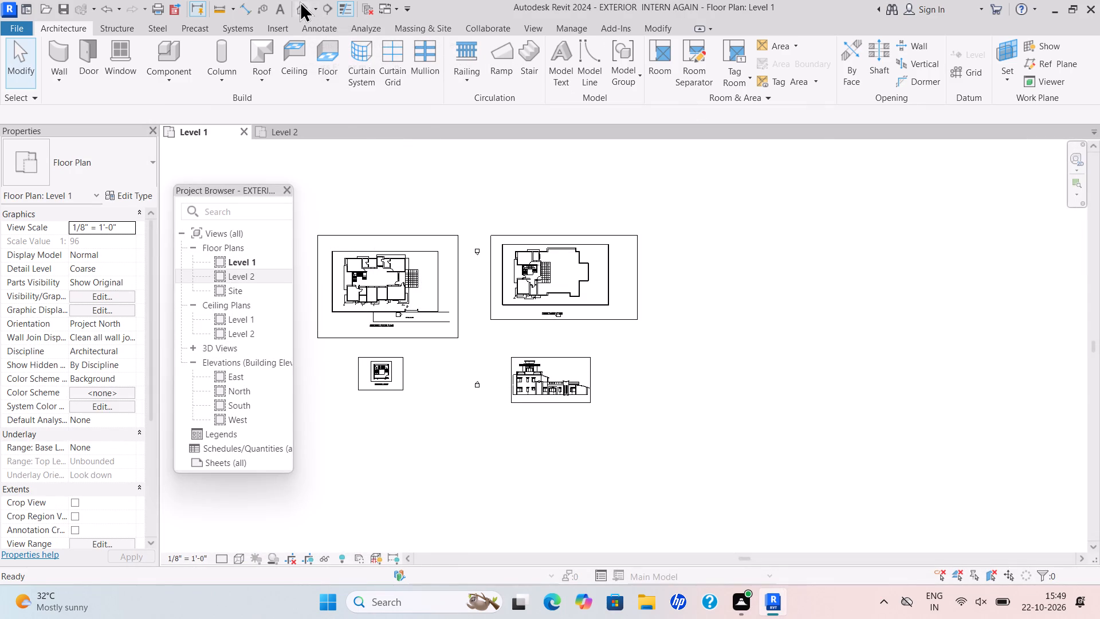
Examine the 3D model of the upper floor with its roof and terrace, and the small separate roofed block.
{"action": "scroll", "coordinate": [793, 280], "scroll_direction": "up", "scroll_amount": 1}
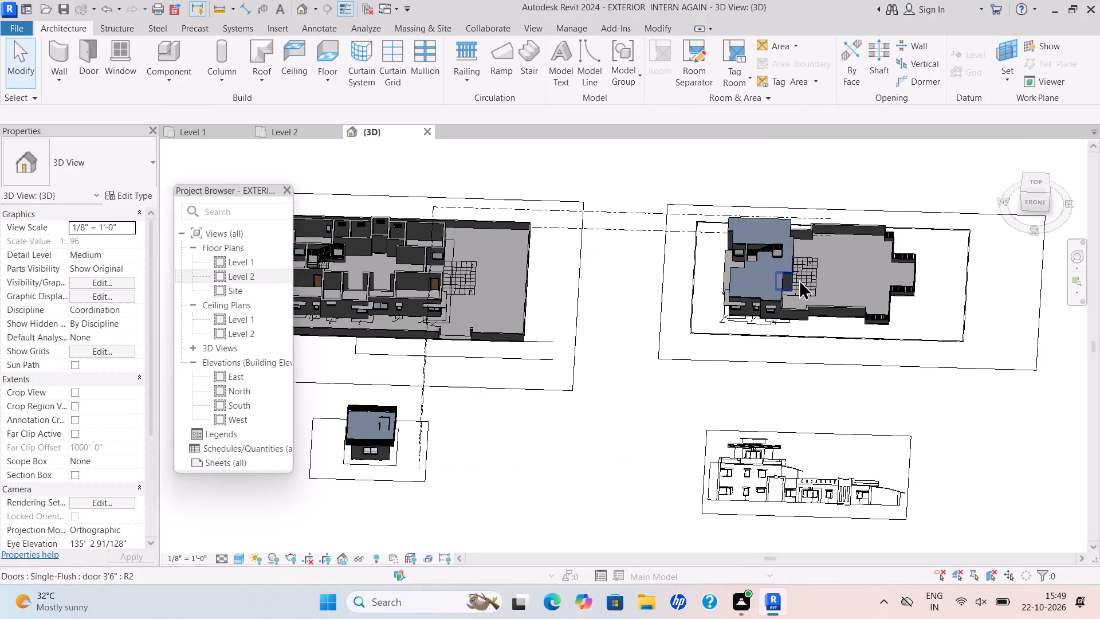
{"action": "scroll", "coordinate": [799, 279], "scroll_direction": "up", "scroll_amount": 6}
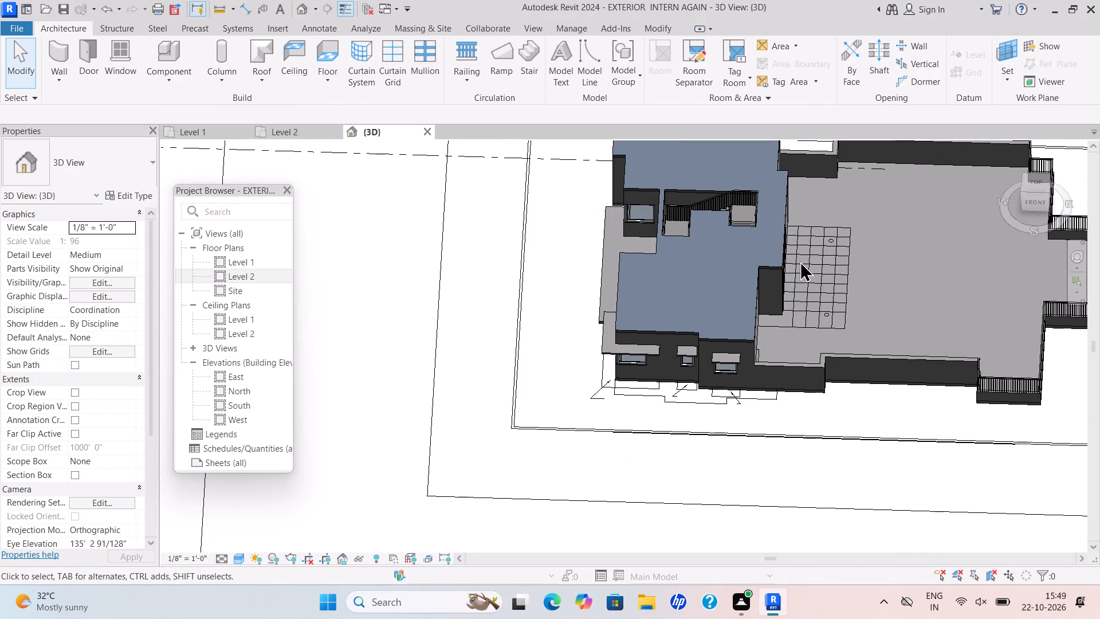
{"action": "scroll", "coordinate": [757, 257], "scroll_direction": "up", "scroll_amount": 1}
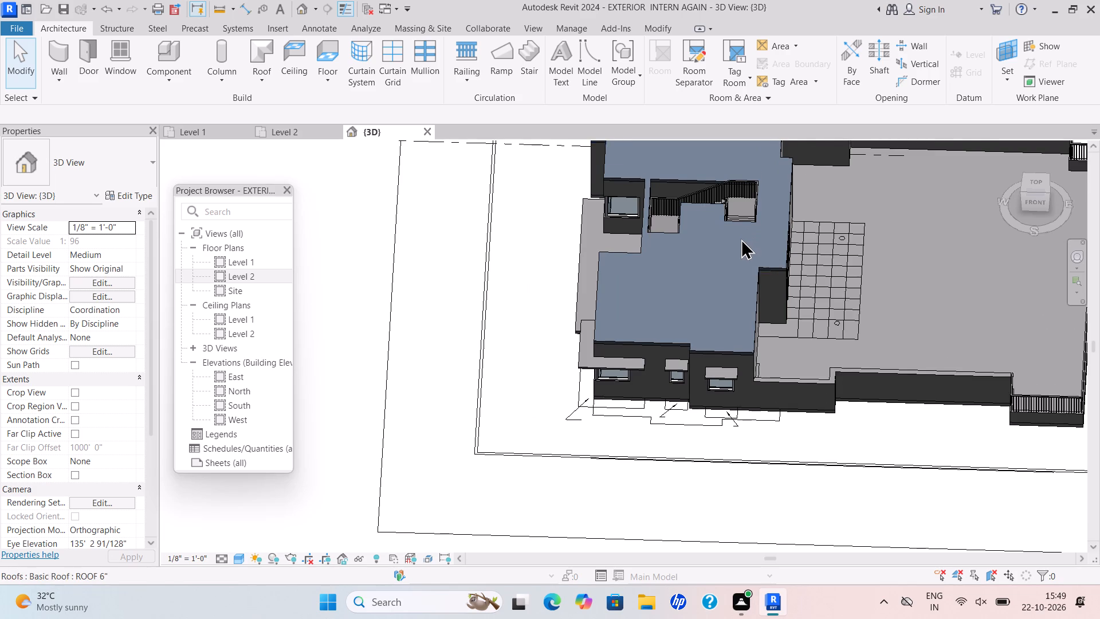
{"action": "scroll", "coordinate": [741, 238], "scroll_direction": "up", "scroll_amount": 1}
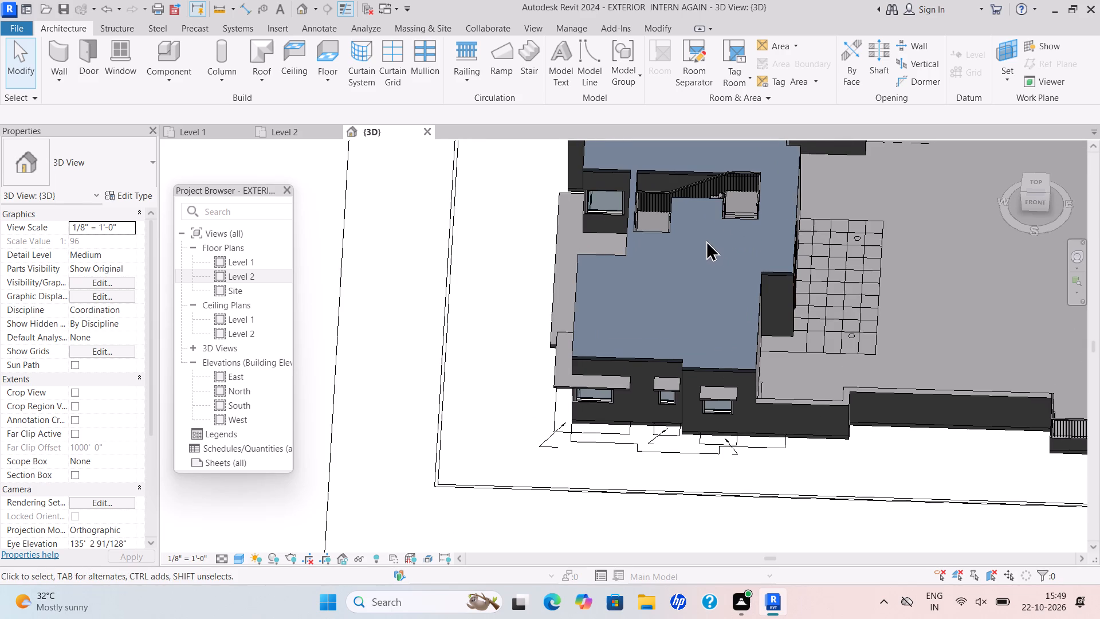
{"action": "scroll", "coordinate": [716, 271], "scroll_direction": "up", "scroll_amount": 4}
{"action": "middle_click_drag", "start_coordinate": [667, 264], "coordinate": [667, 302]}
{"action": "scroll", "coordinate": [674, 281], "scroll_direction": "down", "scroll_amount": 2}
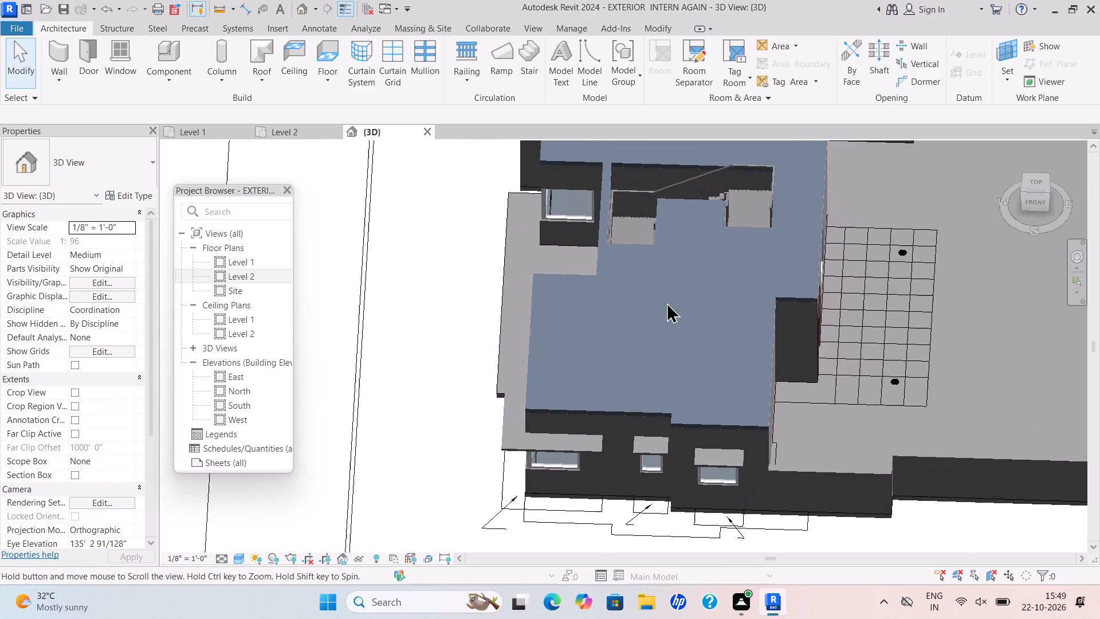
{"action": "scroll", "coordinate": [562, 266], "scroll_direction": "down", "scroll_amount": 2}
{"action": "middle_click_drag", "start_coordinate": [564, 277], "coordinate": [512, 358]}
{"action": "scroll", "coordinate": [515, 354], "scroll_direction": "down", "scroll_amount": 2}
{"action": "scroll", "coordinate": [508, 363], "scroll_direction": "up", "scroll_amount": 1}
{"action": "middle_click", "coordinate": [628, 250]}
{"action": "scroll", "coordinate": [628, 250], "scroll_direction": "down", "scroll_amount": 3}
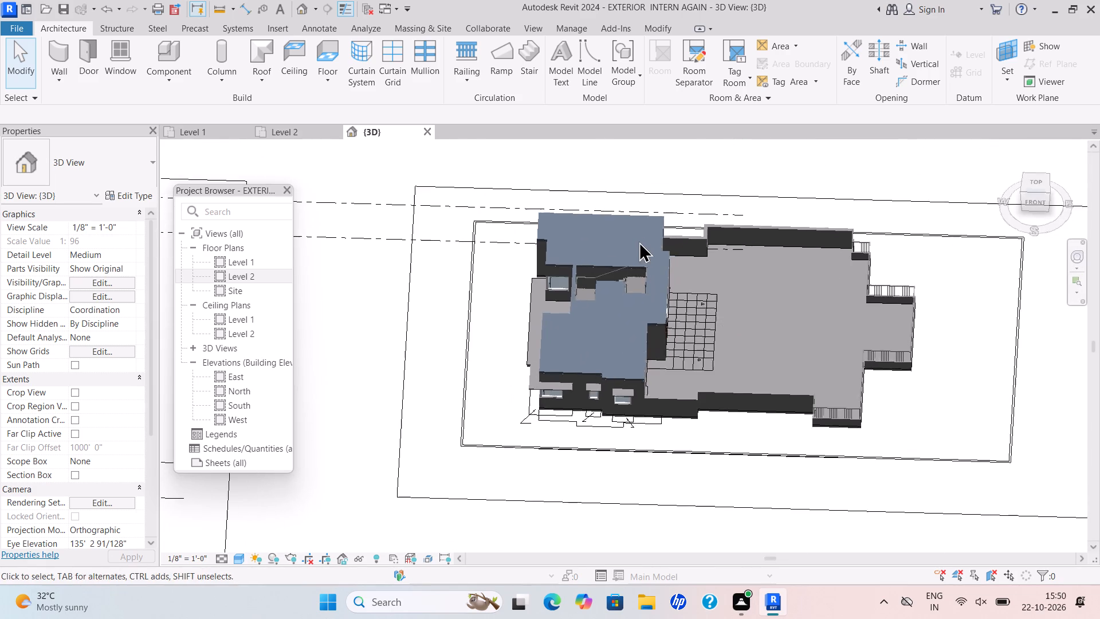
{"action": "scroll", "coordinate": [654, 243], "scroll_direction": "down", "scroll_amount": 7}
{"action": "middle_click_drag", "start_coordinate": [668, 228], "coordinate": [838, 159]}
{"action": "scroll", "coordinate": [478, 321], "scroll_direction": "up", "scroll_amount": 5}
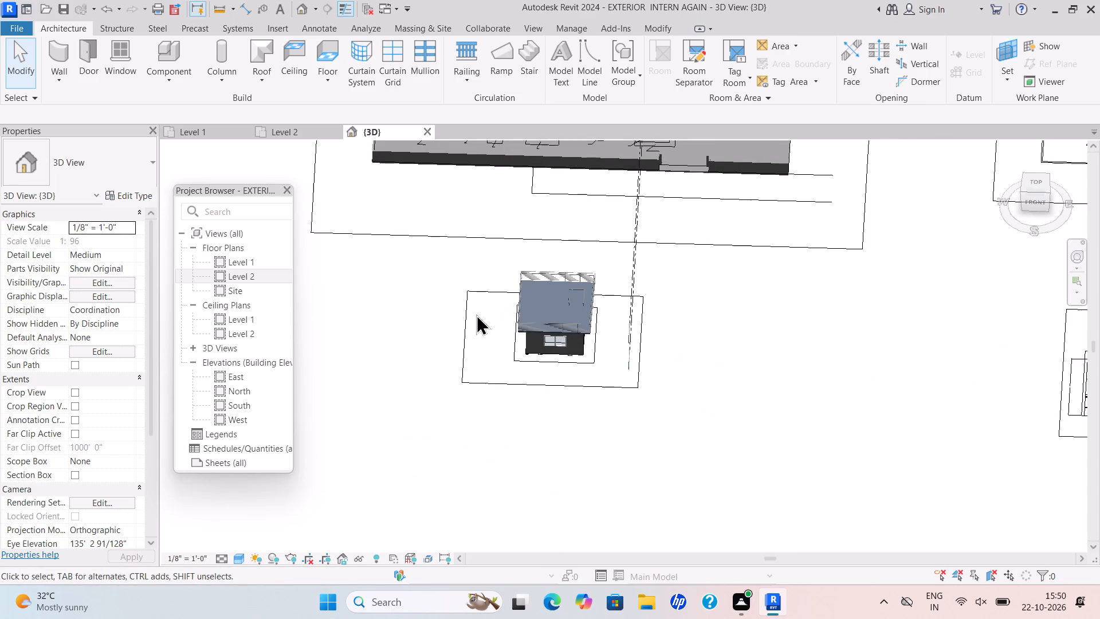
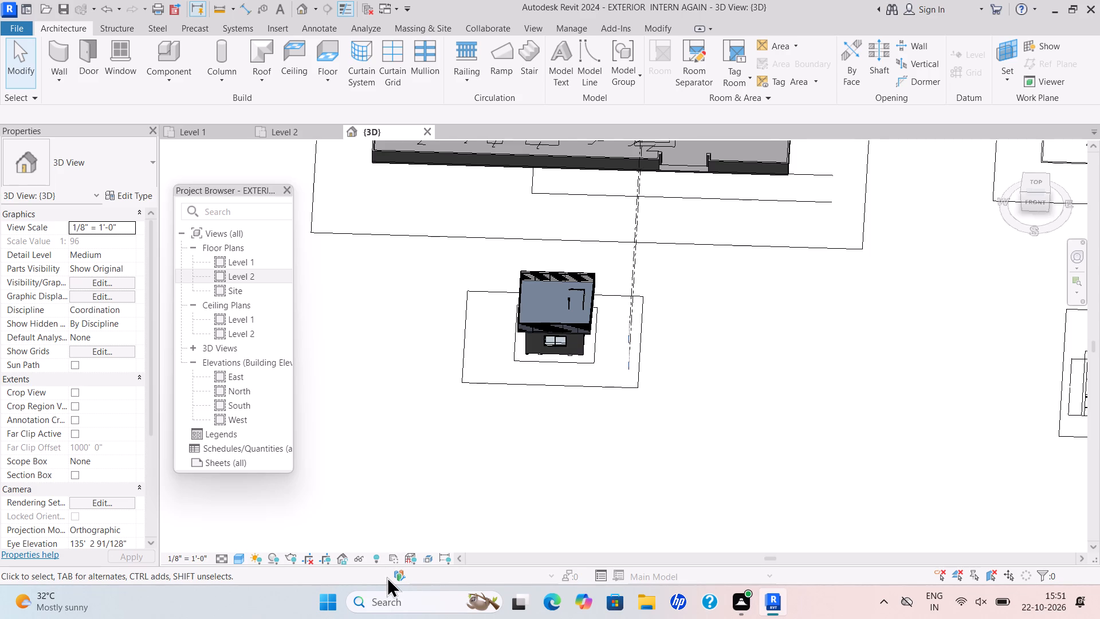
In the Level 1 view, start a shaft opening on the Mummty plan with a boundary line about 4'-4" along the arrowed flight's lower end.
{"action": "scroll", "coordinate": [543, 241], "scroll_direction": "up", "scroll_amount": 4}
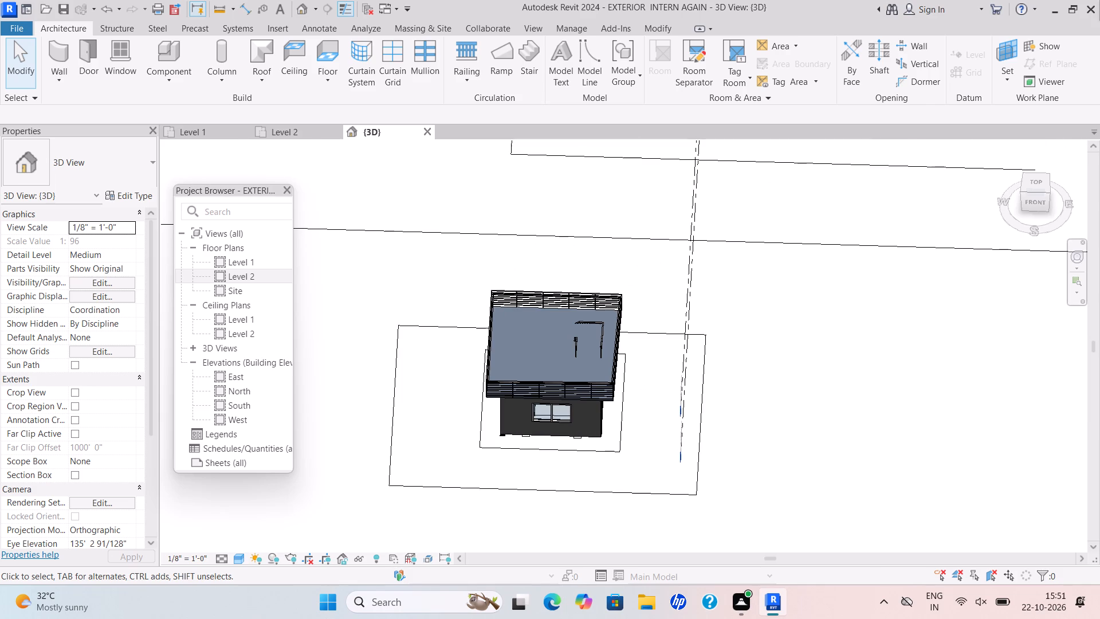
{"action": "left_click", "coordinate": [222, 132]}
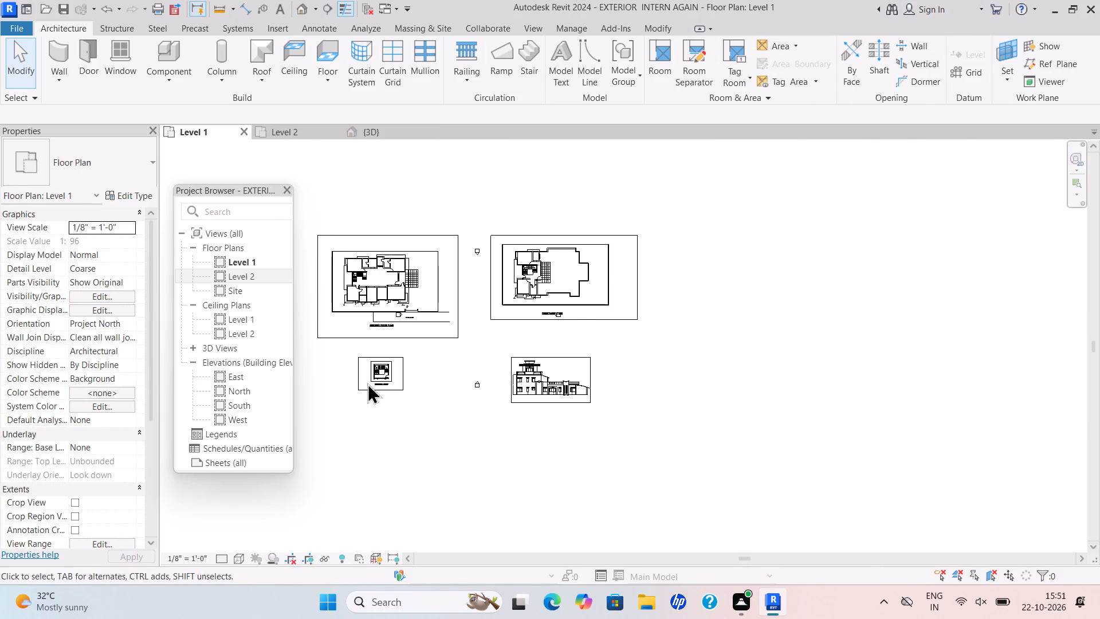
{"action": "scroll", "coordinate": [389, 375], "scroll_direction": "up", "scroll_amount": 12}
{"action": "scroll", "coordinate": [396, 365], "scroll_direction": "down", "scroll_amount": 1}
{"action": "middle_click_drag", "start_coordinate": [396, 361], "coordinate": [694, 358]}
{"action": "scroll", "coordinate": [696, 359], "scroll_direction": "up", "scroll_amount": 6}
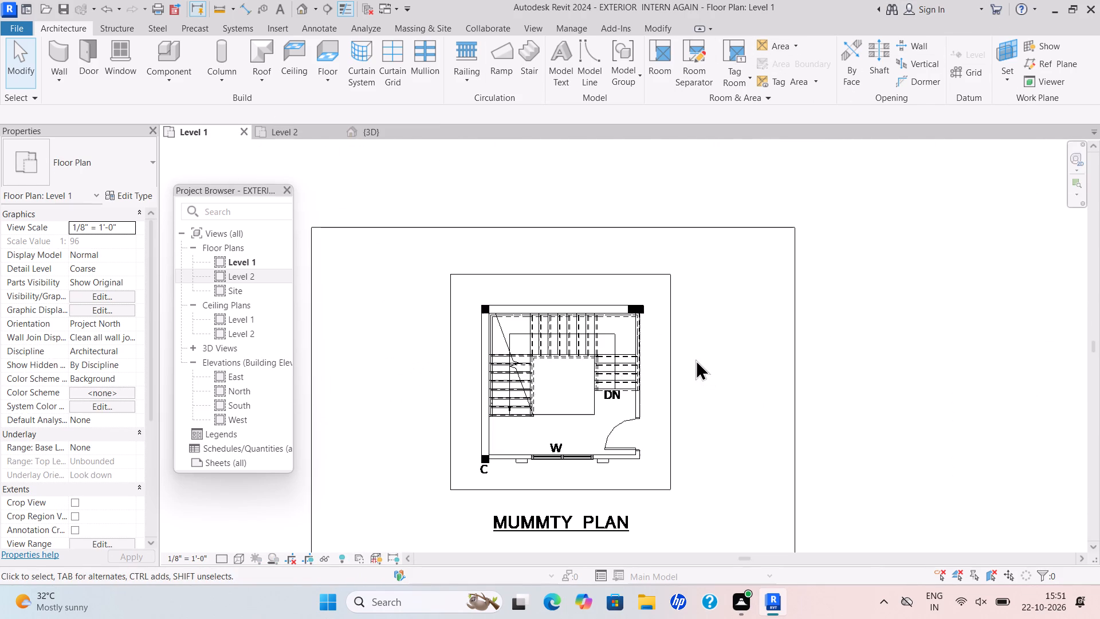
{"action": "scroll", "coordinate": [635, 339], "scroll_direction": "up", "scroll_amount": 5}
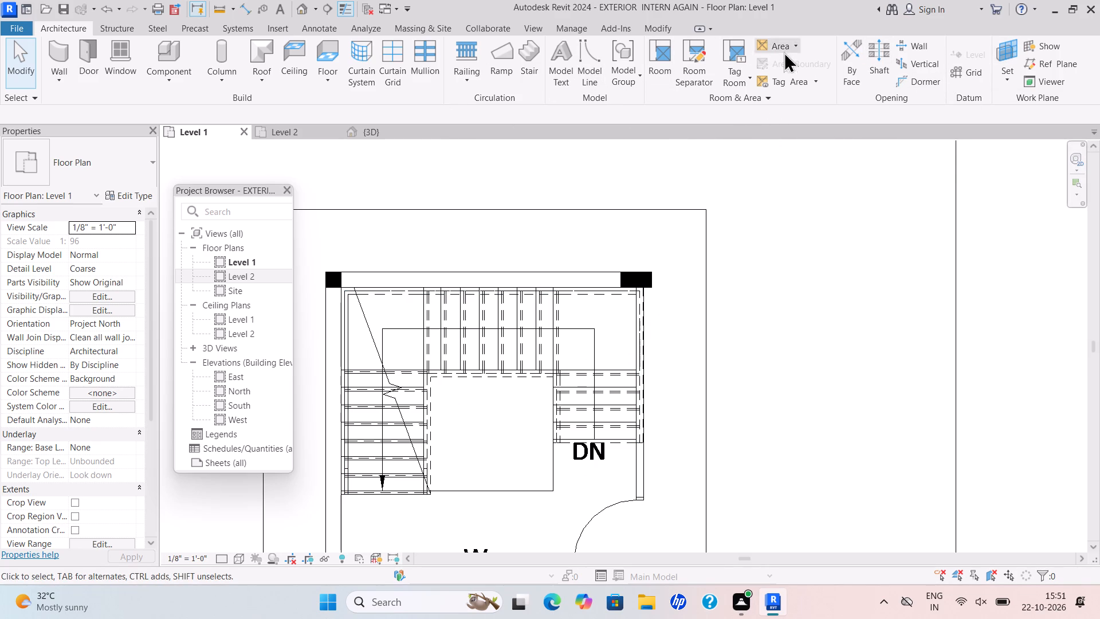
{"action": "left_click", "coordinate": [878, 53]}
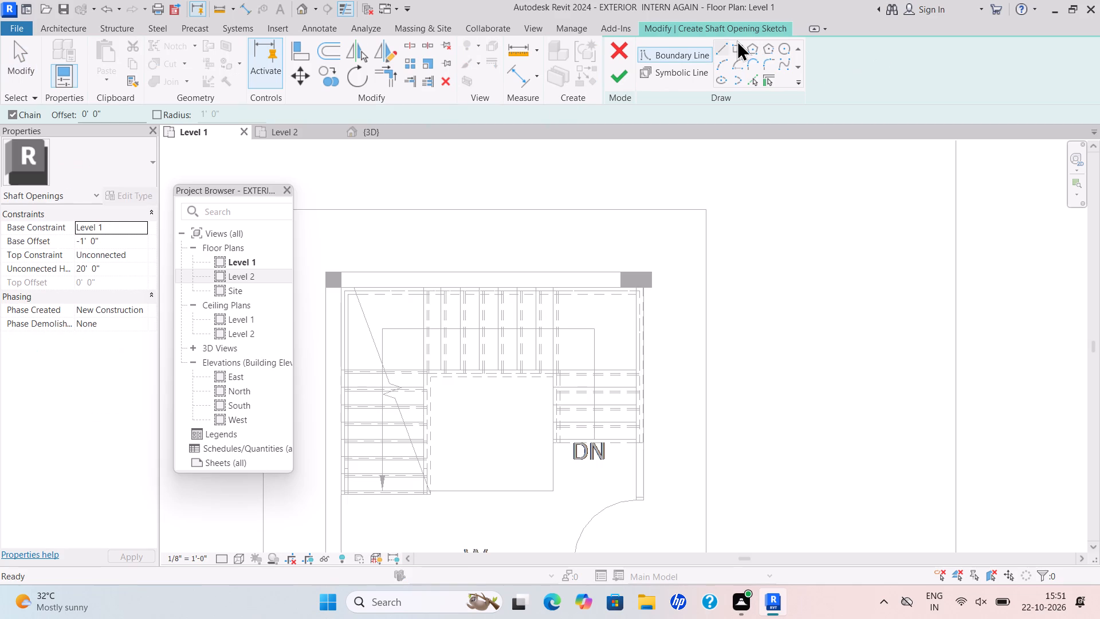
{"action": "left_click", "coordinate": [726, 43]}
{"action": "scroll", "coordinate": [535, 320], "scroll_direction": "down", "scroll_amount": 3}
{"action": "middle_click_drag", "start_coordinate": [530, 318], "coordinate": [513, 268]}
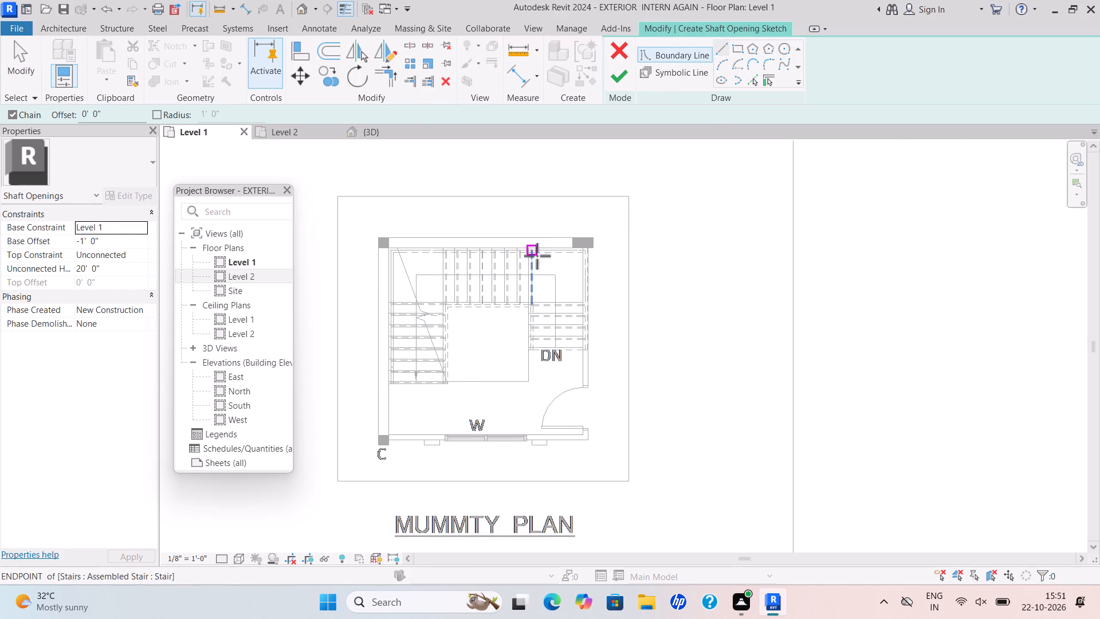
{"action": "scroll", "coordinate": [417, 405], "scroll_direction": "up", "scroll_amount": 6}
{"action": "scroll", "coordinate": [366, 361], "scroll_direction": "up", "scroll_amount": 6}
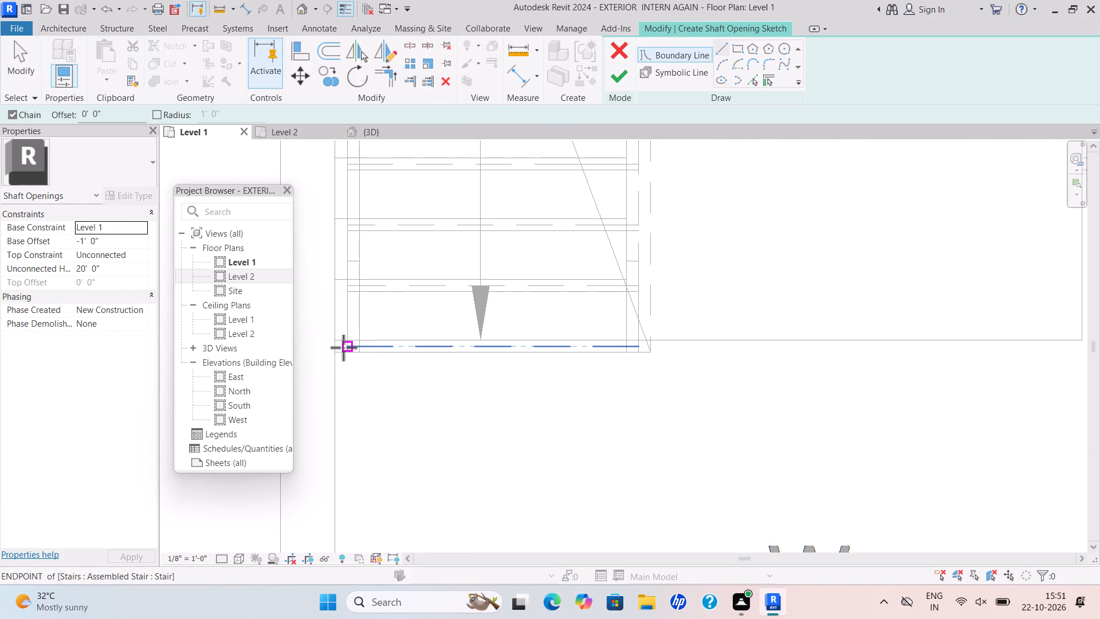
{"action": "left_click", "coordinate": [339, 354]}
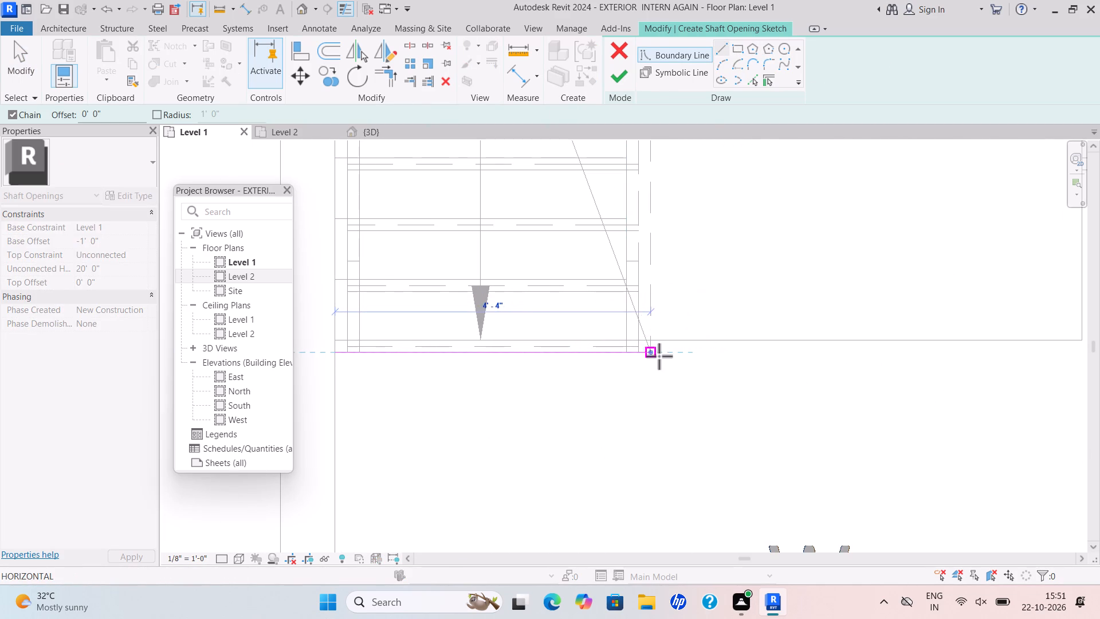
{"action": "left_click", "coordinate": [653, 354]}
Continue the shaft boundary up the arrowed flight's inner edge and about 5'-11" across the stairwell to the DN flight.
{"action": "scroll", "coordinate": [653, 249], "scroll_direction": "down", "scroll_amount": 3}
{"action": "middle_click_drag", "start_coordinate": [653, 247], "coordinate": [681, 463]}
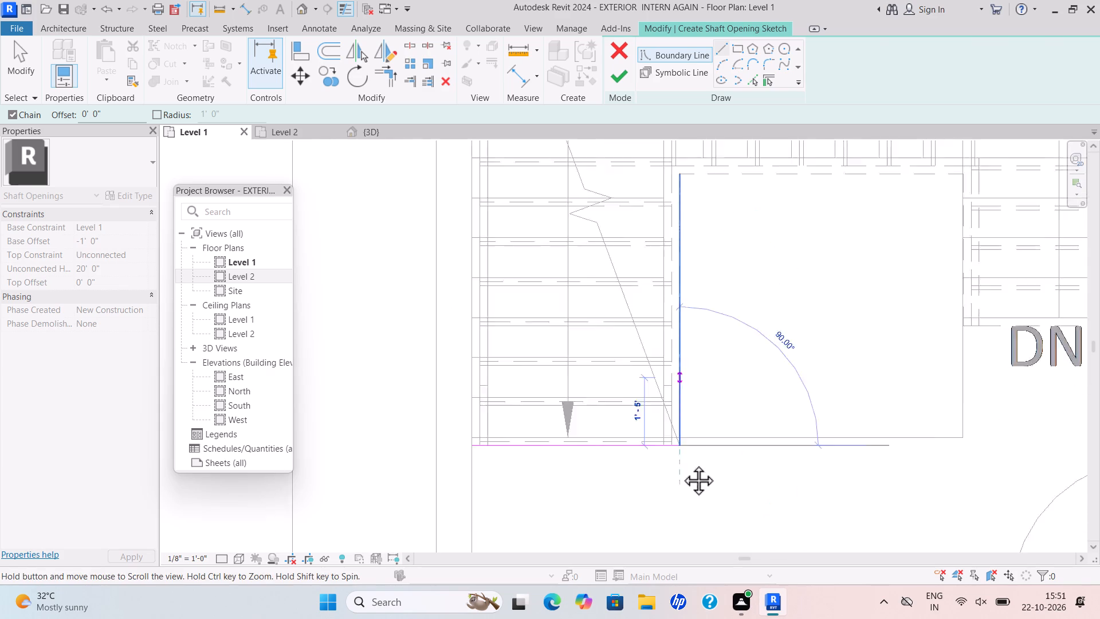
{"action": "scroll", "coordinate": [681, 463], "scroll_direction": "down", "scroll_amount": 2}
{"action": "middle_click_drag", "start_coordinate": [681, 463], "coordinate": [683, 512]}
{"action": "scroll", "coordinate": [687, 347], "scroll_direction": "up", "scroll_amount": 5}
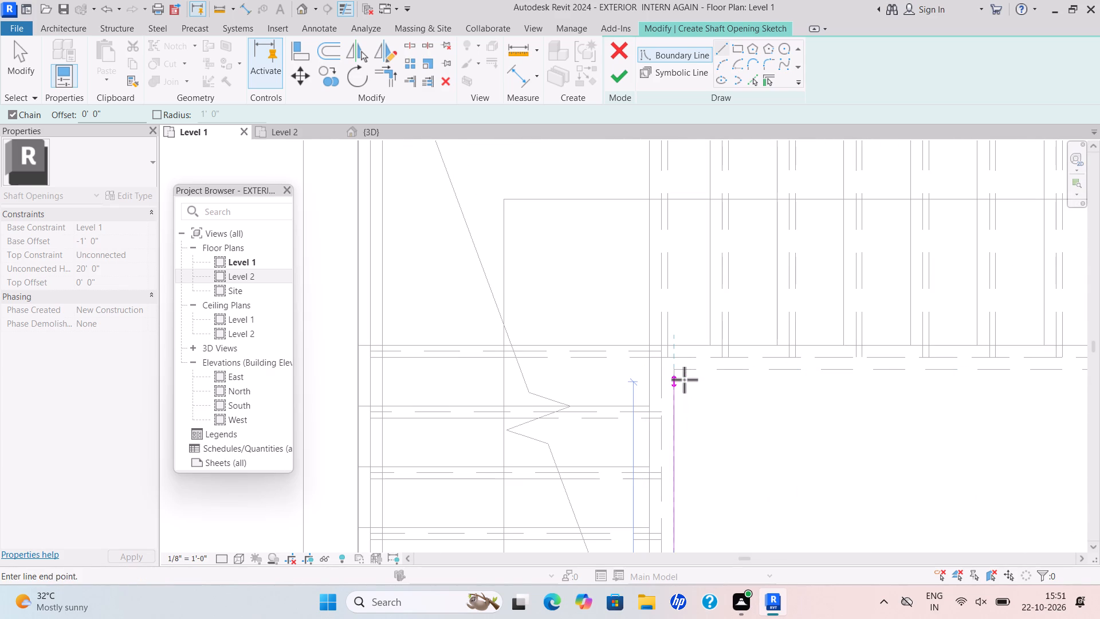
{"action": "left_click", "coordinate": [679, 371]}
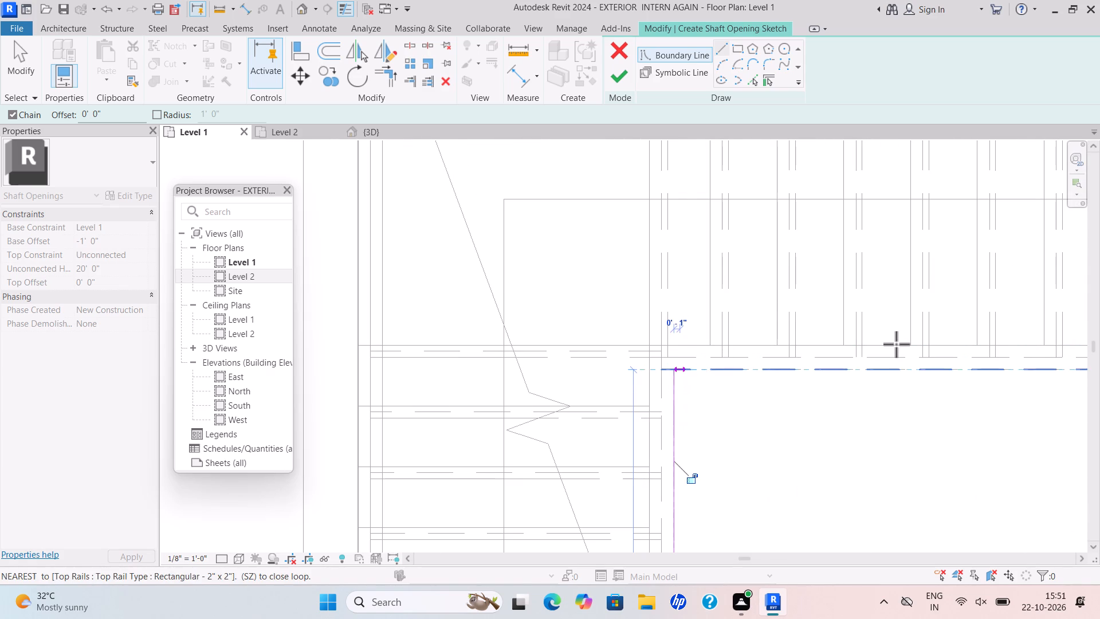
{"action": "scroll", "coordinate": [897, 344], "scroll_direction": "down", "scroll_amount": 4}
{"action": "middle_click_drag", "start_coordinate": [893, 342], "coordinate": [620, 322]}
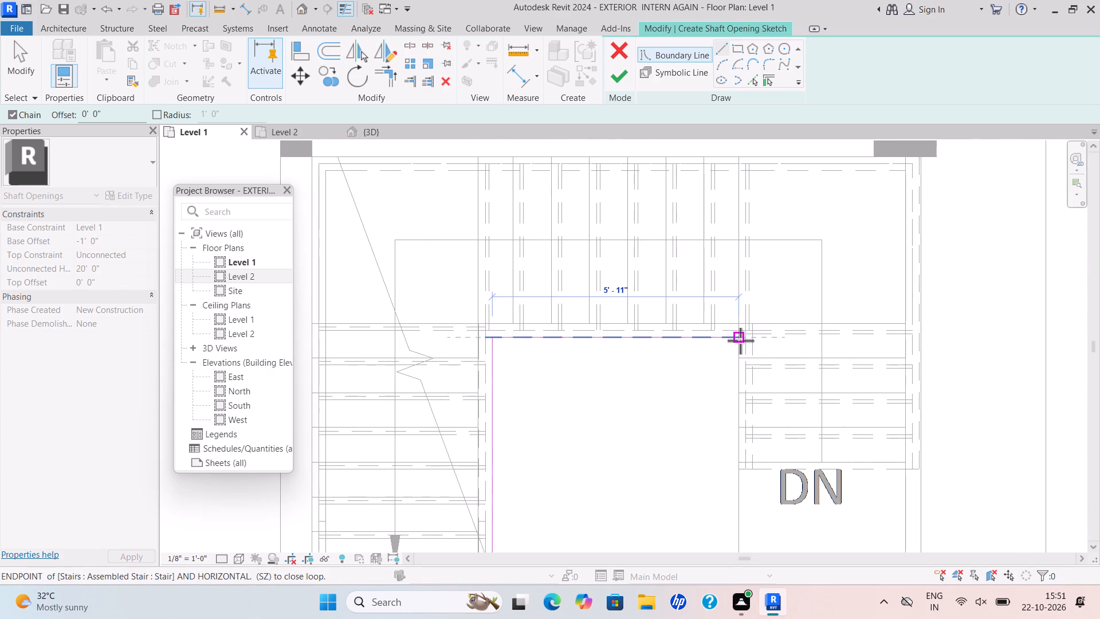
{"action": "scroll", "coordinate": [740, 340], "scroll_direction": "up", "scroll_amount": 6}
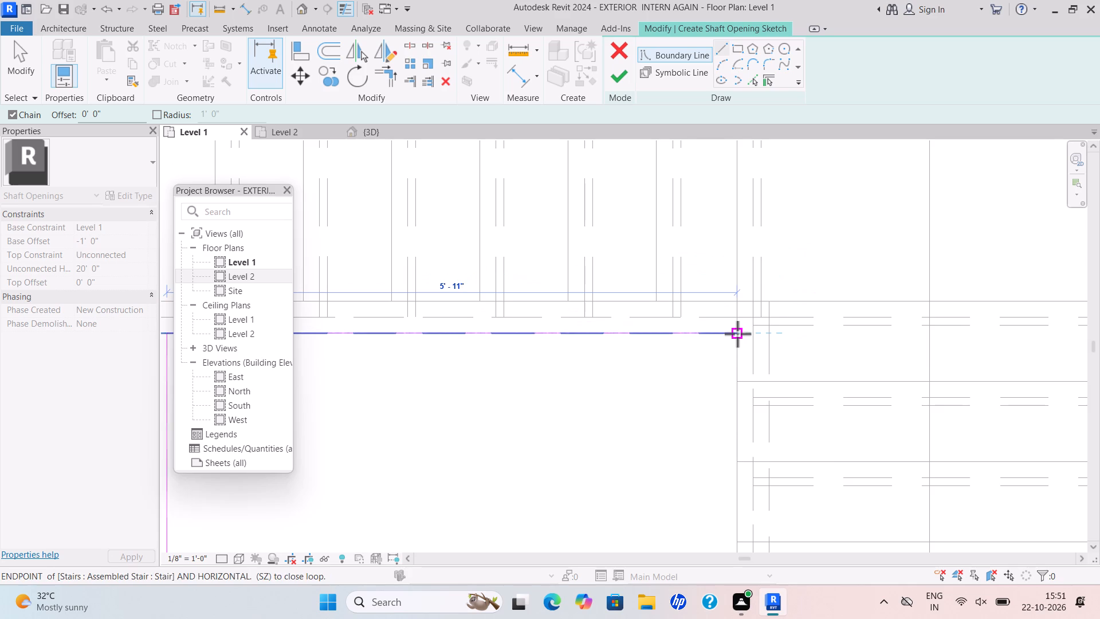
{"action": "left_click", "coordinate": [737, 334]}
Continue the shaft boundary about 3'-2" down the DN flight's inner edge and about 4'-4" along its lower end to the outer wall face.
{"action": "scroll", "coordinate": [784, 503], "scroll_direction": "down", "scroll_amount": 3}
{"action": "middle_click_drag", "start_coordinate": [776, 493], "coordinate": [737, 258]}
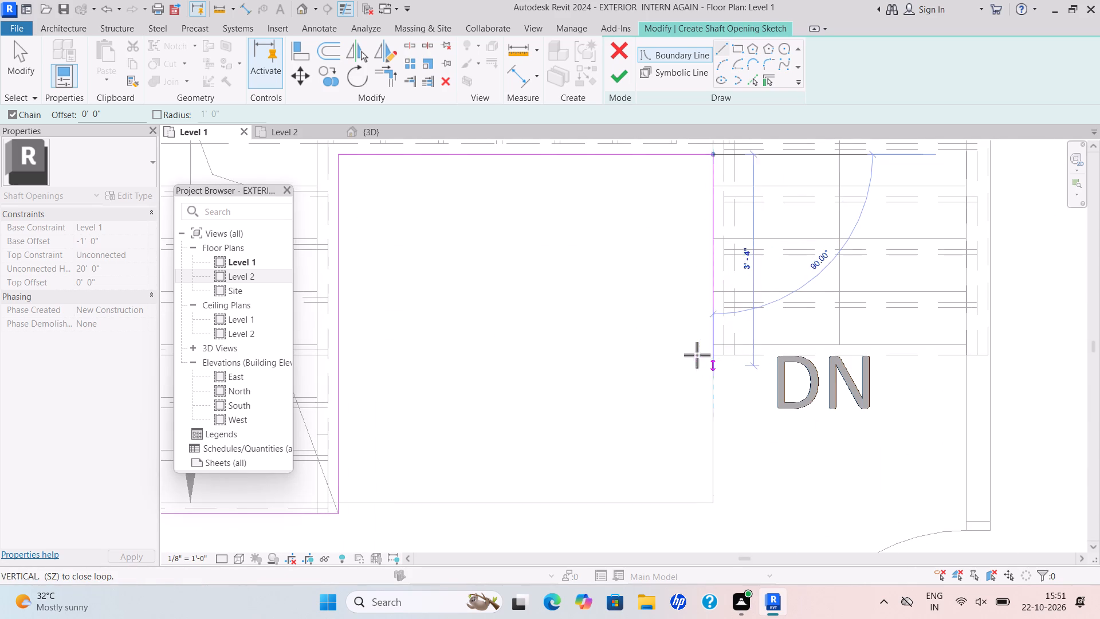
{"action": "scroll", "coordinate": [690, 344], "scroll_direction": "up", "scroll_amount": 5}
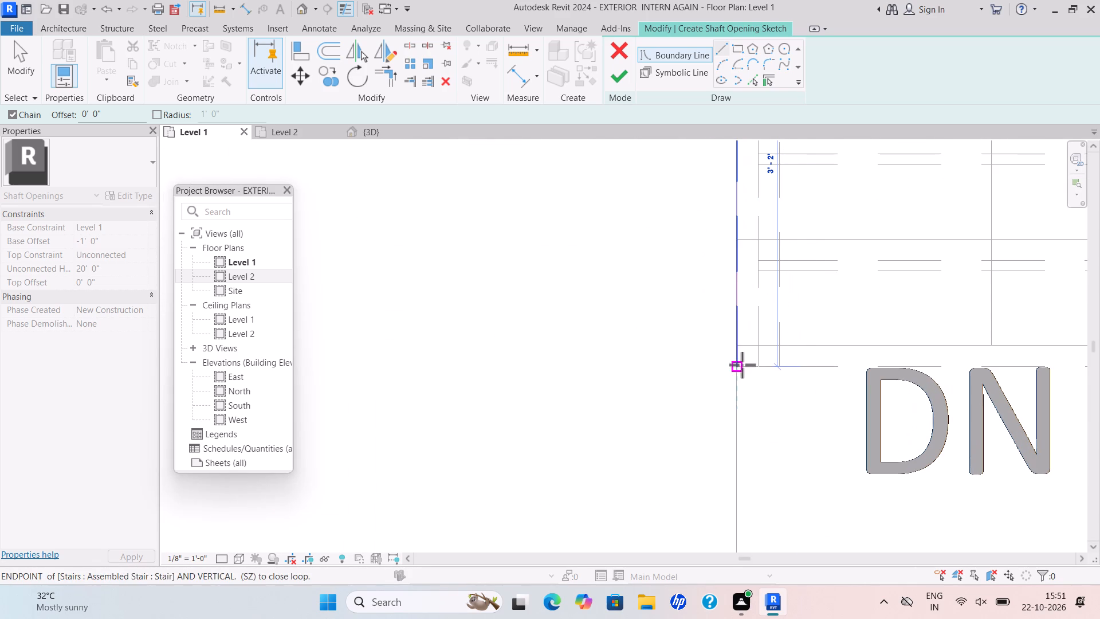
{"action": "left_click", "coordinate": [742, 365]}
{"action": "scroll", "coordinate": [954, 350], "scroll_direction": "down", "scroll_amount": 4}
{"action": "middle_click_drag", "start_coordinate": [955, 354], "coordinate": [663, 373]}
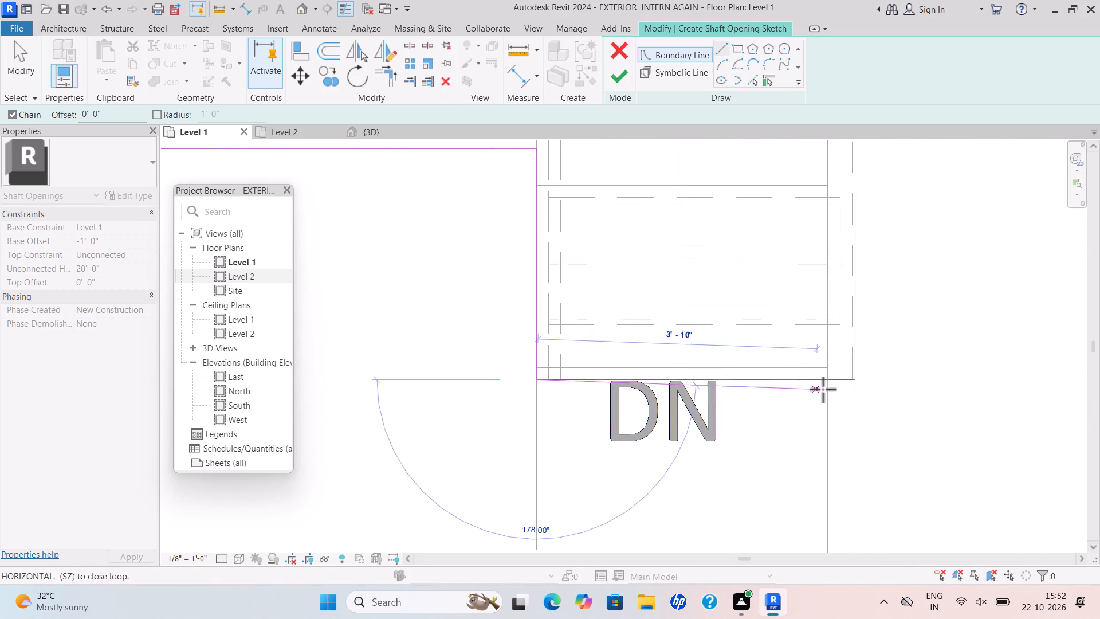
{"action": "scroll", "coordinate": [844, 389], "scroll_direction": "up", "scroll_amount": 5}
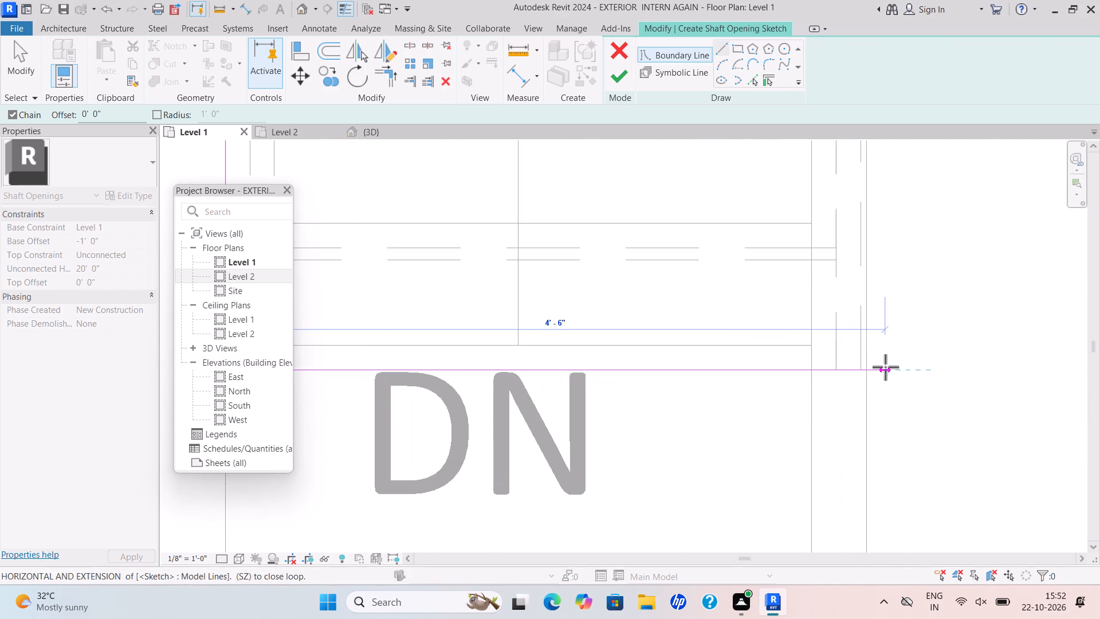
{"action": "scroll", "coordinate": [864, 373], "scroll_direction": "down", "scroll_amount": 2}
{"action": "middle_click_drag", "start_coordinate": [863, 373], "coordinate": [573, 456]}
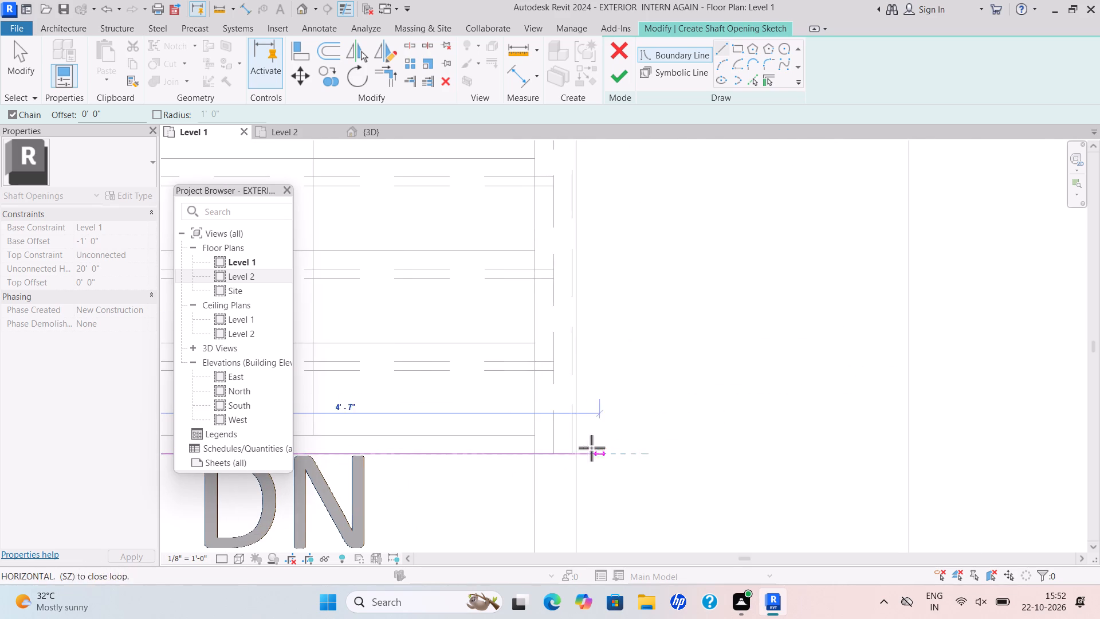
{"action": "left_click", "coordinate": [579, 459]}
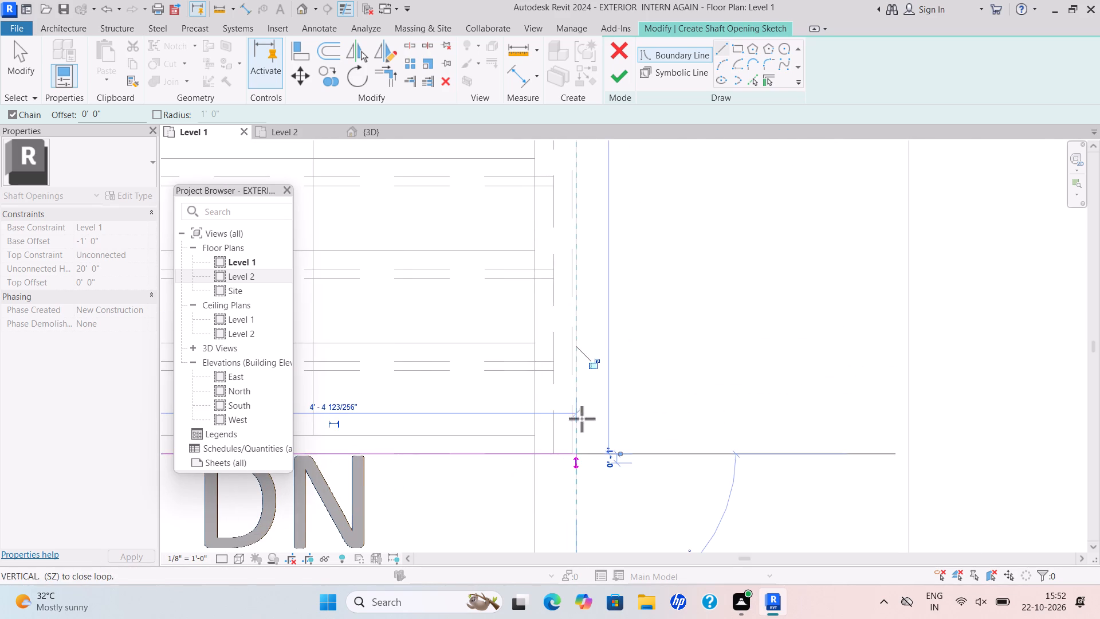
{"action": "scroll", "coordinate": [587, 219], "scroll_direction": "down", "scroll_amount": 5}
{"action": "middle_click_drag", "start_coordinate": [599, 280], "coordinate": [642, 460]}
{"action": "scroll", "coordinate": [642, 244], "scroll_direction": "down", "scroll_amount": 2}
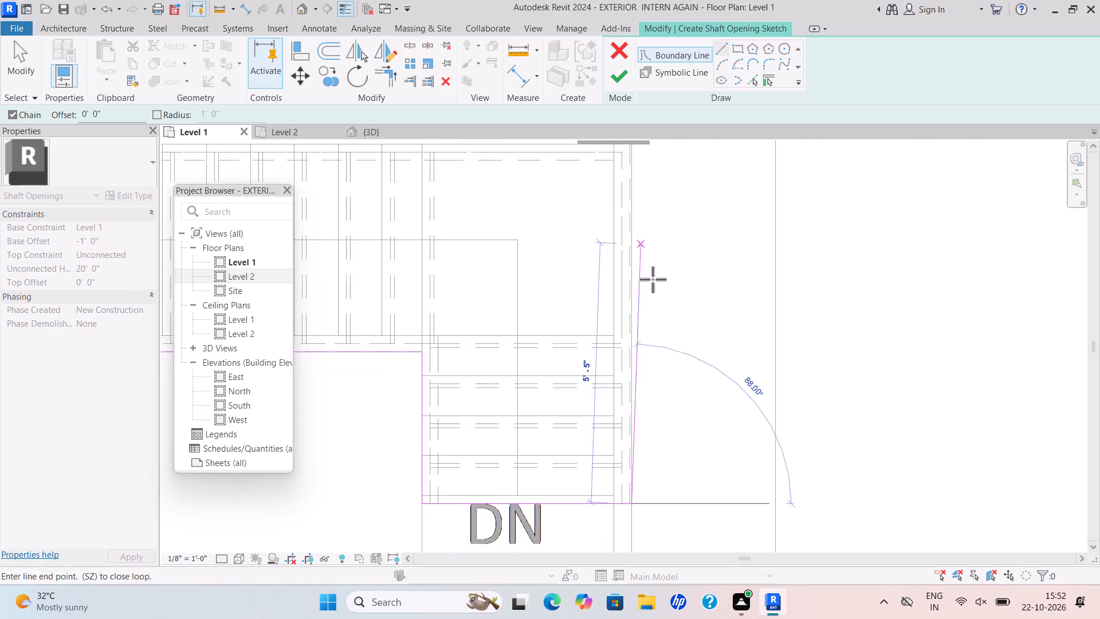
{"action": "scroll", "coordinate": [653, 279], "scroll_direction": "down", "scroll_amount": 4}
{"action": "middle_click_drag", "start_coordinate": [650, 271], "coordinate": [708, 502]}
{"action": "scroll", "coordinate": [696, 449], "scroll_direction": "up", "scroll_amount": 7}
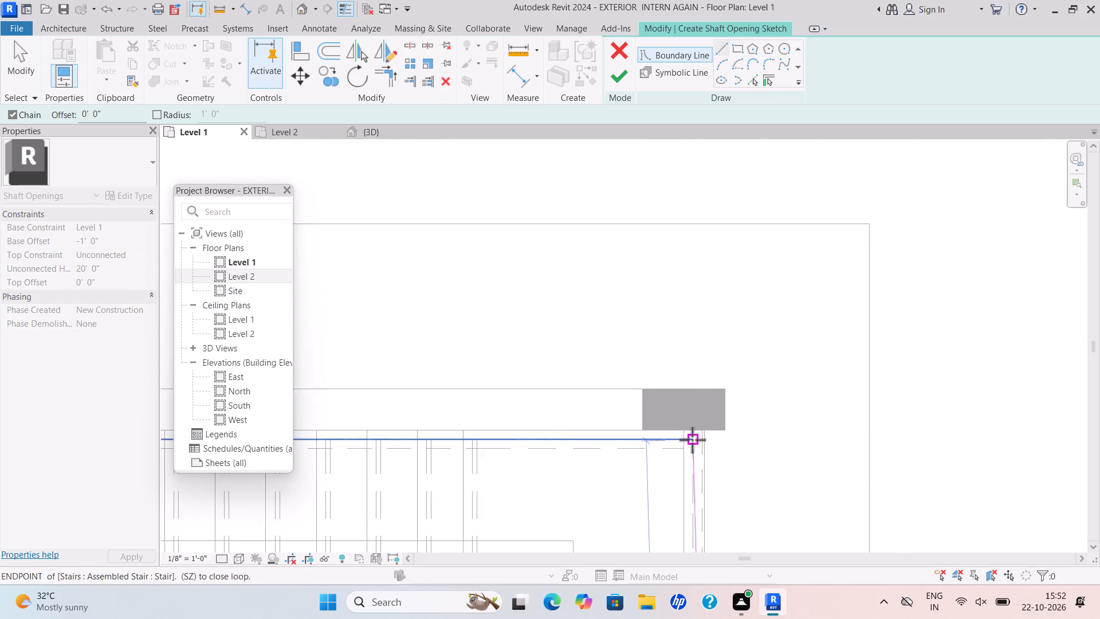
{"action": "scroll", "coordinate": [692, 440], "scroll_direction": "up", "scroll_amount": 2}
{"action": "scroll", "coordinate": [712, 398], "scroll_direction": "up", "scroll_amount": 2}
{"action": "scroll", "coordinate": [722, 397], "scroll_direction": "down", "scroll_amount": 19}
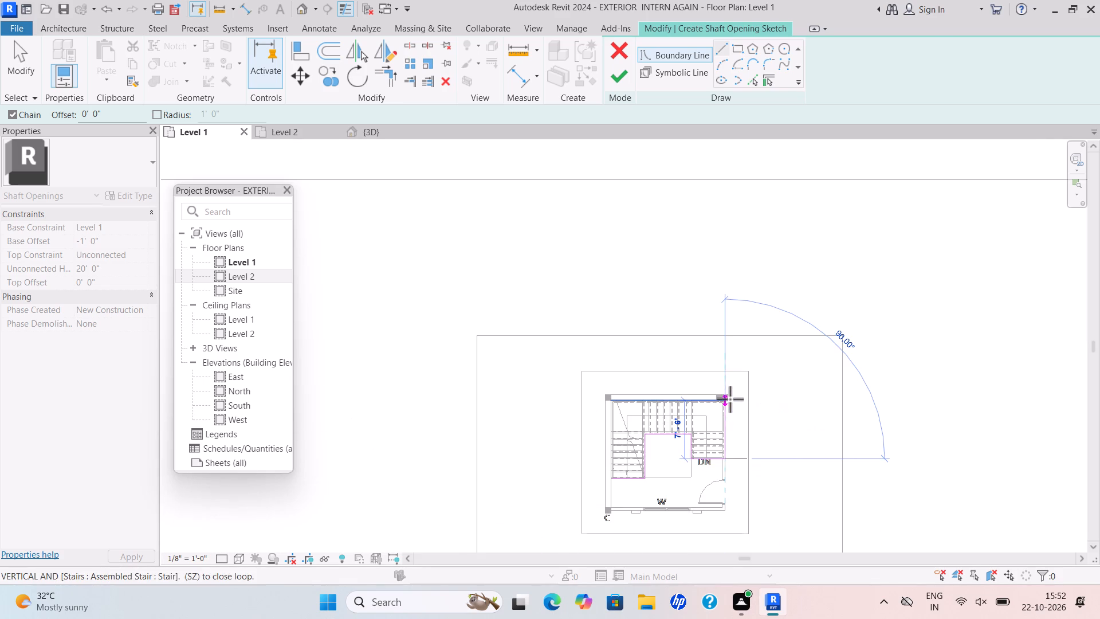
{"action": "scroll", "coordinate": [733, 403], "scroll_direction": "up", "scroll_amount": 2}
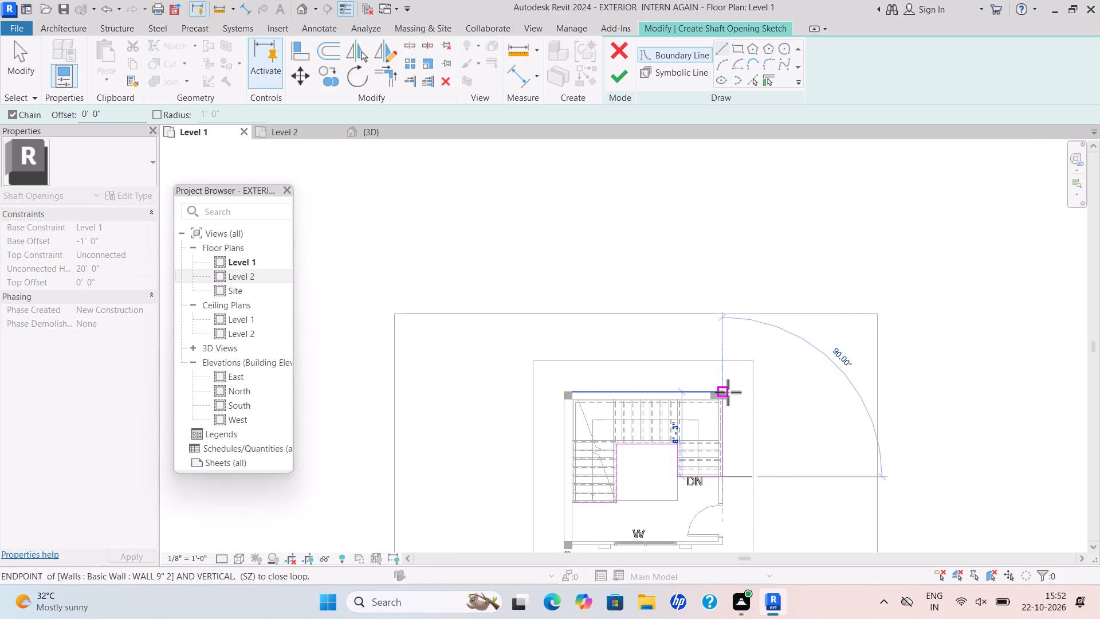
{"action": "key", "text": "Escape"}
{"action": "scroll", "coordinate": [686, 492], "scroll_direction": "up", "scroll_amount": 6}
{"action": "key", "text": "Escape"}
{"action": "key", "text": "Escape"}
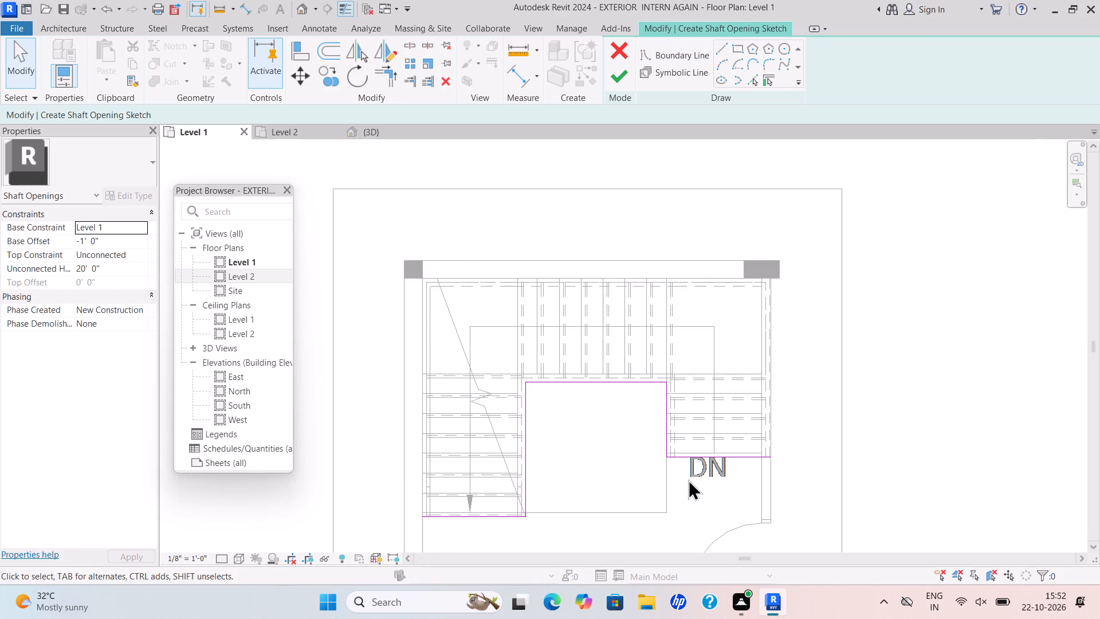
Shorten the boundary line at the DN flight's lower end so it stops at the wall's inner face.
{"action": "scroll", "coordinate": [709, 452], "scroll_direction": "up", "scroll_amount": 1}
{"action": "key", "text": "Escape"}
{"action": "scroll", "coordinate": [727, 436], "scroll_direction": "up", "scroll_amount": 10}
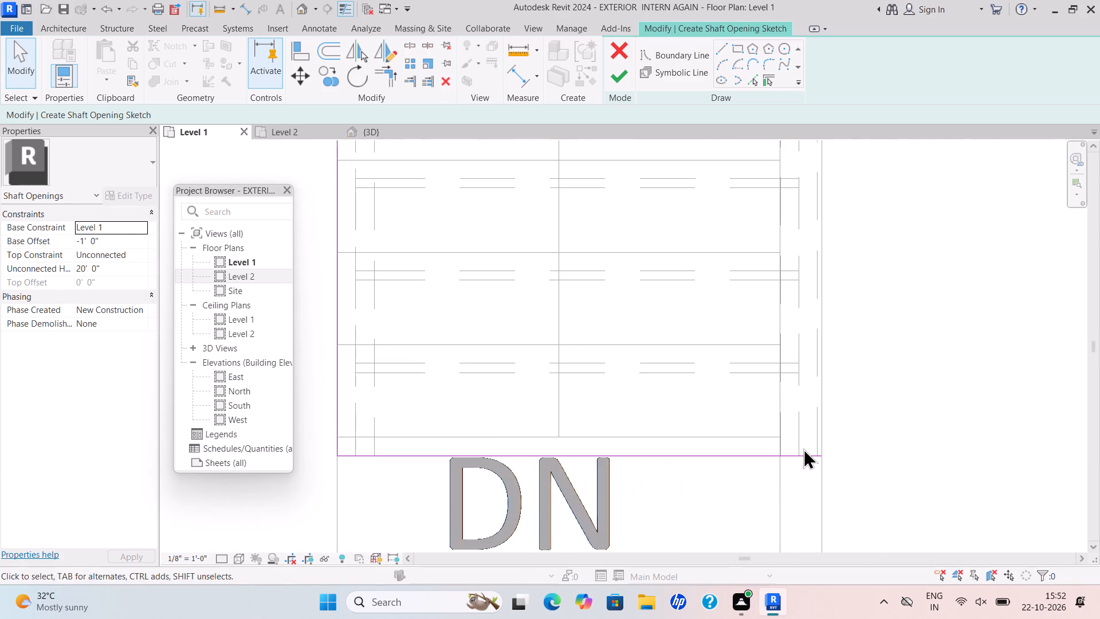
{"action": "left_click", "coordinate": [806, 449]}
{"action": "scroll", "coordinate": [823, 453], "scroll_direction": "up", "scroll_amount": 4}
{"action": "left_click_drag", "start_coordinate": [814, 450], "coordinate": [812, 450]}
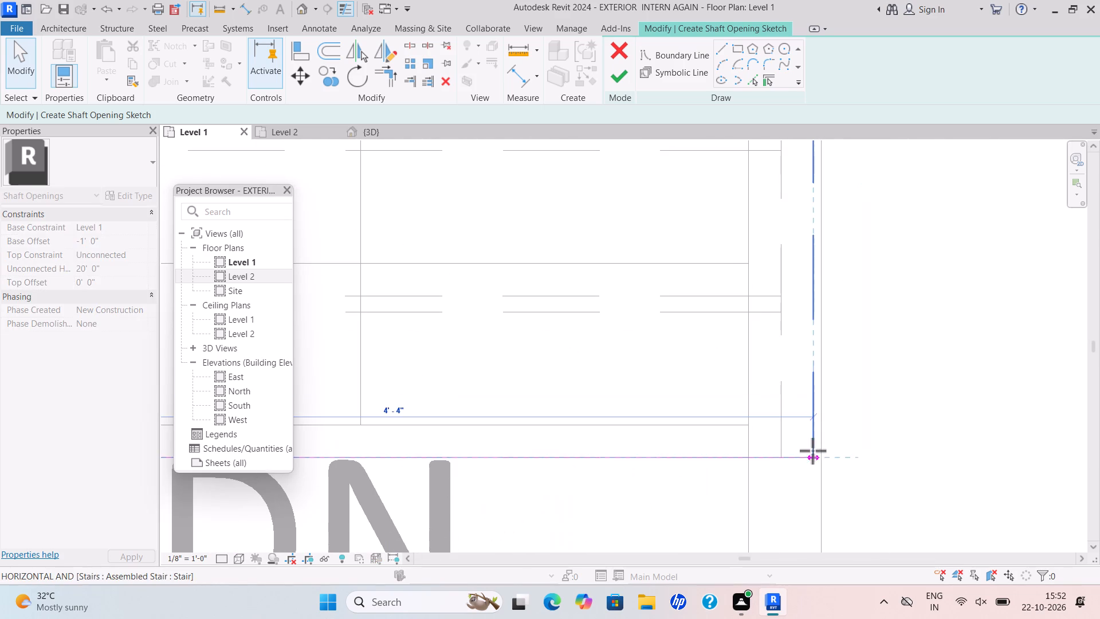
{"action": "left_click_drag", "start_coordinate": [812, 450], "coordinate": [754, 458]}
{"action": "key", "text": "Escape"}
Examine the shaft boundary lines and their corner at the lower end of the DN flight.
{"action": "scroll", "coordinate": [791, 428], "scroll_direction": "down", "scroll_amount": 2}
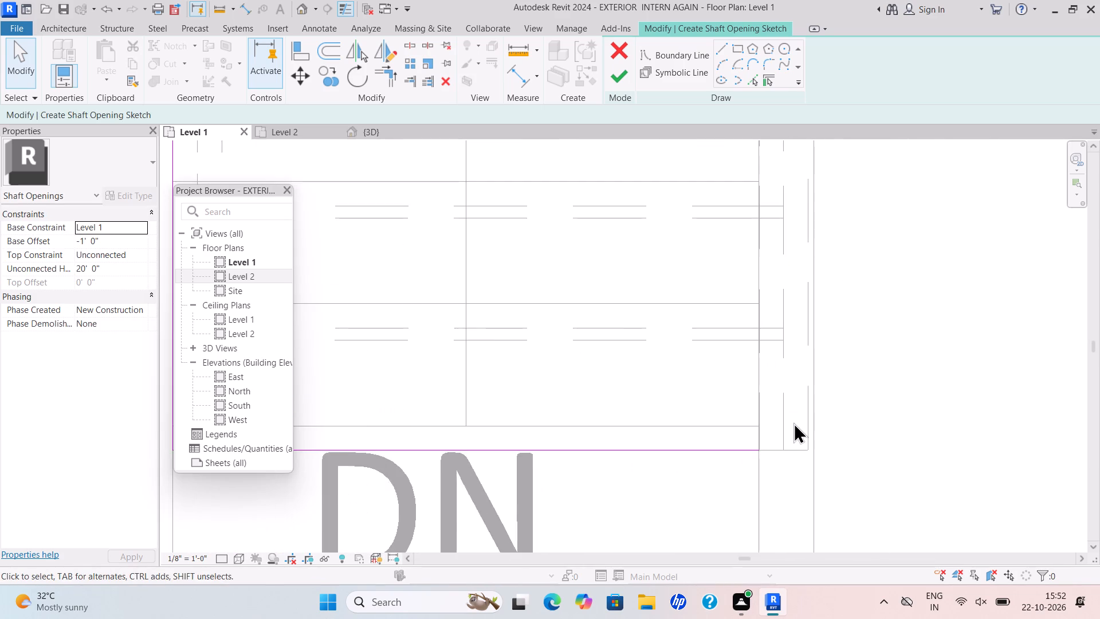
{"action": "scroll", "coordinate": [793, 422], "scroll_direction": "down", "scroll_amount": 5}
{"action": "middle_click", "coordinate": [793, 422]}
{"action": "scroll", "coordinate": [795, 414], "scroll_direction": "down", "scroll_amount": 1}
{"action": "scroll", "coordinate": [387, 514], "scroll_direction": "up", "scroll_amount": 3}
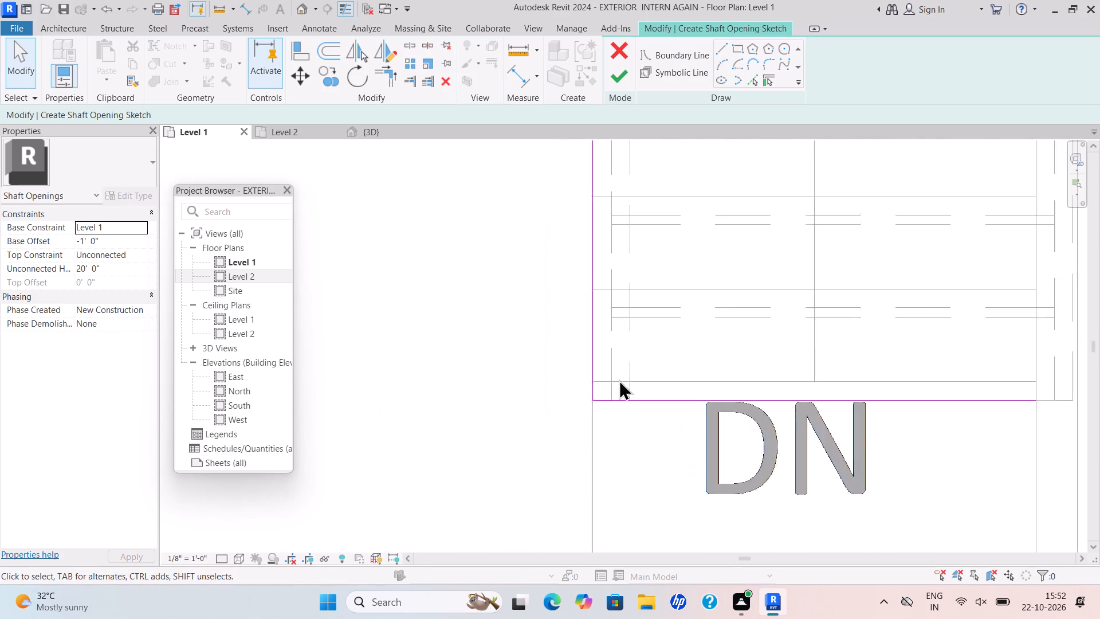
{"action": "scroll", "coordinate": [619, 379], "scroll_direction": "up", "scroll_amount": 13}
{"action": "scroll", "coordinate": [485, 444], "scroll_direction": "up", "scroll_amount": 3}
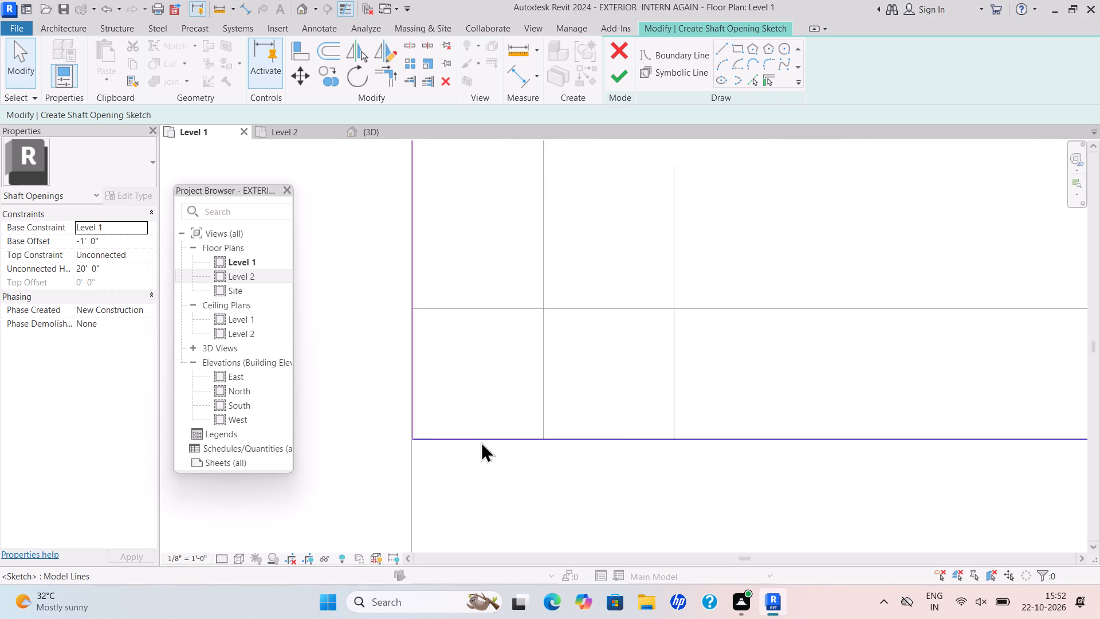
{"action": "scroll", "coordinate": [481, 441], "scroll_direction": "up", "scroll_amount": 3}
{"action": "scroll", "coordinate": [361, 441], "scroll_direction": "up", "scroll_amount": 6}
{"action": "scroll", "coordinate": [475, 402], "scroll_direction": "down", "scroll_amount": 5}
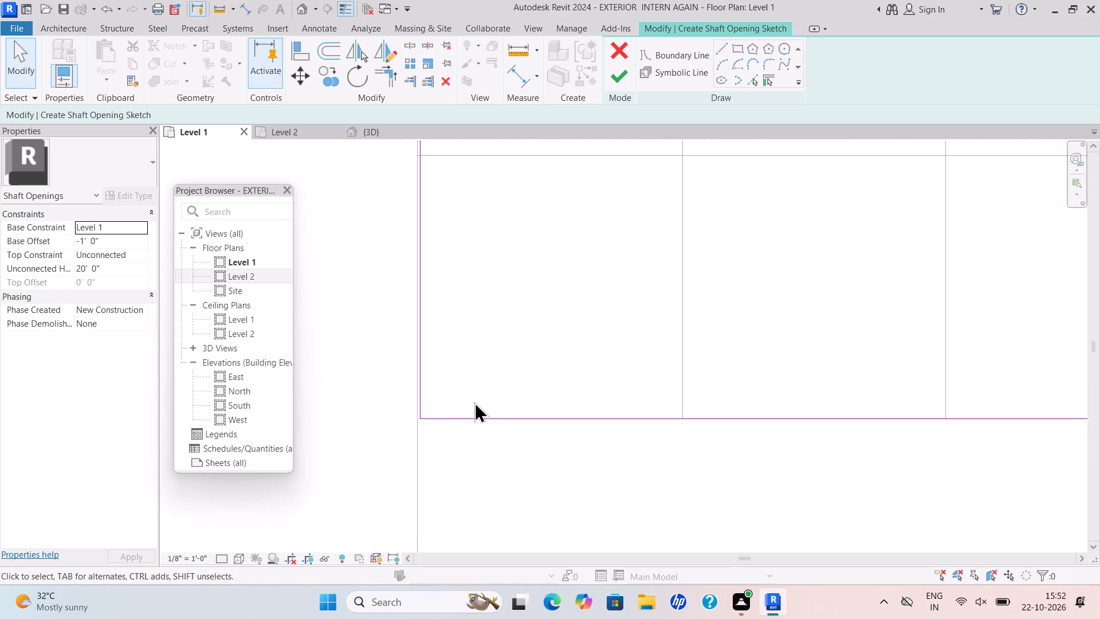
{"action": "scroll", "coordinate": [474, 402], "scroll_direction": "down", "scroll_amount": 10}
{"action": "middle_click_drag", "start_coordinate": [494, 397], "coordinate": [477, 441]}
{"action": "scroll", "coordinate": [485, 422], "scroll_direction": "down", "scroll_amount": 10}
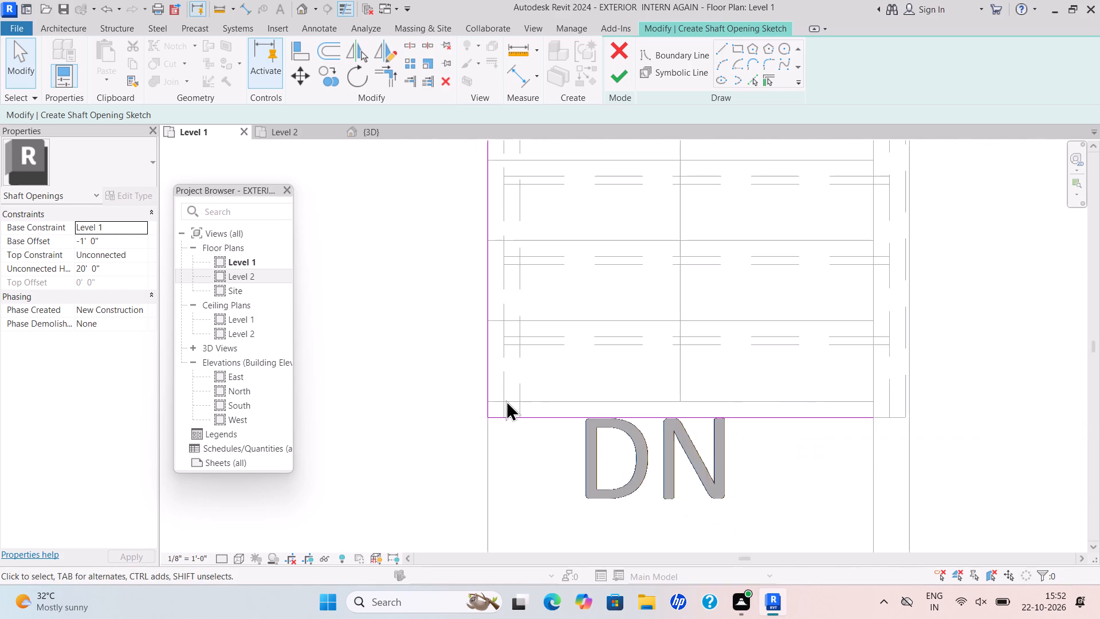
{"action": "scroll", "coordinate": [506, 400], "scroll_direction": "down", "scroll_amount": 2}
{"action": "middle_click", "coordinate": [506, 400]}
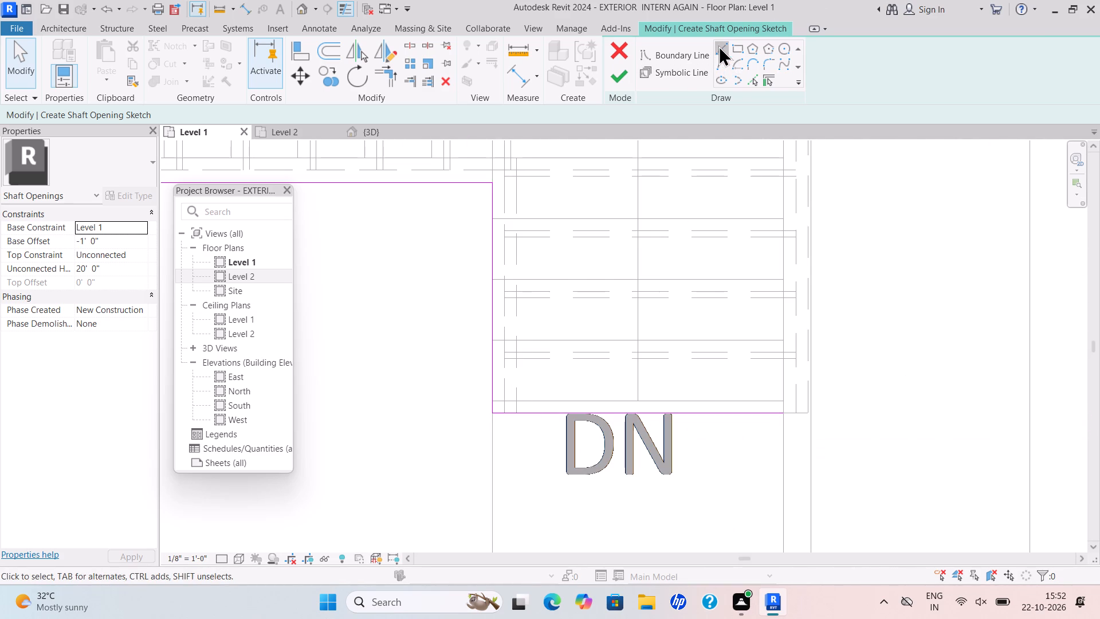
Draw the shaft boundary from the DN flight's lower corner along the side wall's inner face to the upper wall by the column.
{"action": "left_click", "coordinate": [718, 45]}
{"action": "scroll", "coordinate": [788, 422], "scroll_direction": "up", "scroll_amount": 7}
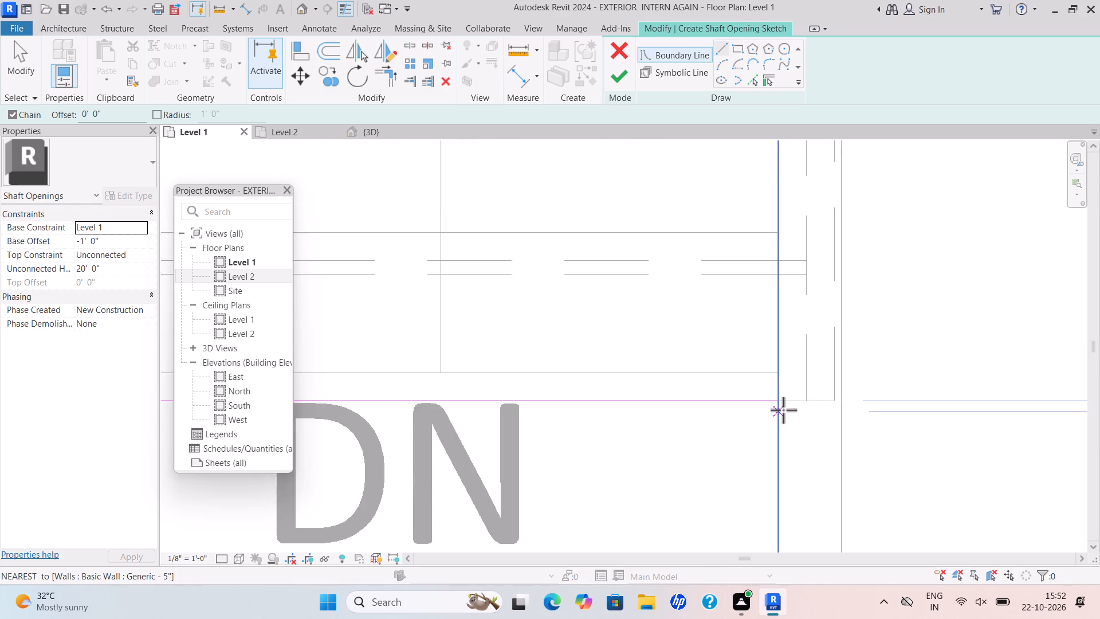
{"action": "scroll", "coordinate": [783, 410], "scroll_direction": "up", "scroll_amount": 12}
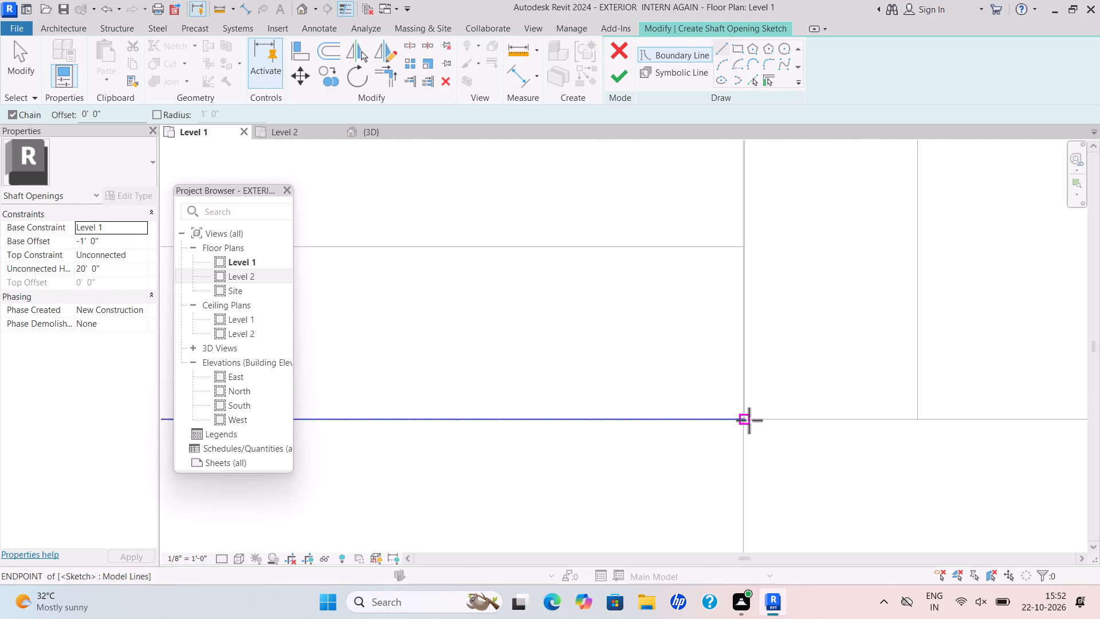
{"action": "left_click_drag", "start_coordinate": [749, 420], "coordinate": [748, 387]}
{"action": "scroll", "coordinate": [724, 235], "scroll_direction": "down", "scroll_amount": 7}
{"action": "middle_click_drag", "start_coordinate": [731, 249], "coordinate": [803, 536]}
{"action": "scroll", "coordinate": [811, 258], "scroll_direction": "down", "scroll_amount": 5}
{"action": "middle_click_drag", "start_coordinate": [811, 258], "coordinate": [859, 477]}
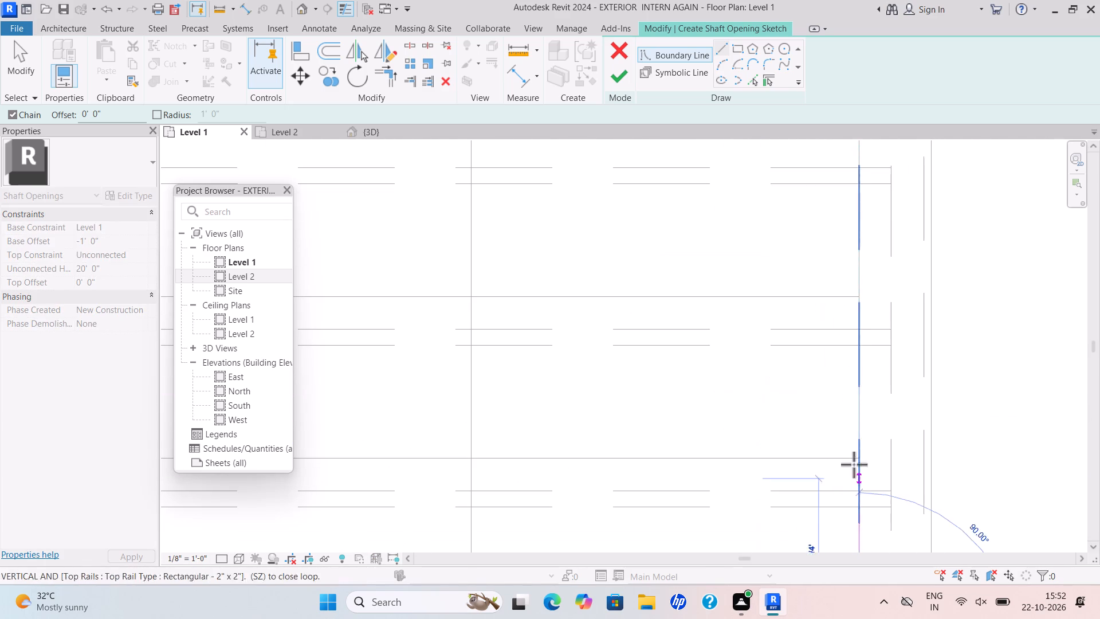
{"action": "middle_click_drag", "start_coordinate": [871, 223], "coordinate": [901, 448]}
{"action": "scroll", "coordinate": [877, 243], "scroll_direction": "down", "scroll_amount": 3}
{"action": "scroll", "coordinate": [878, 350], "scroll_direction": "down", "scroll_amount": 4}
{"action": "middle_click_drag", "start_coordinate": [878, 352], "coordinate": [911, 474]}
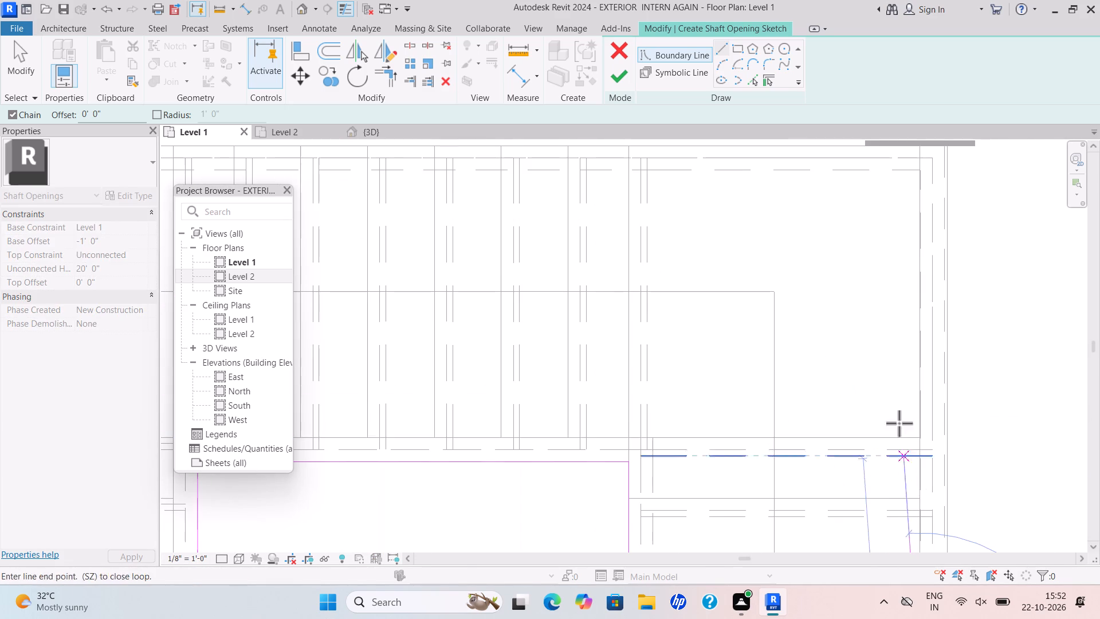
{"action": "scroll", "coordinate": [922, 237], "scroll_direction": "down", "scroll_amount": 1}
{"action": "middle_click_drag", "start_coordinate": [923, 239], "coordinate": [964, 380]}
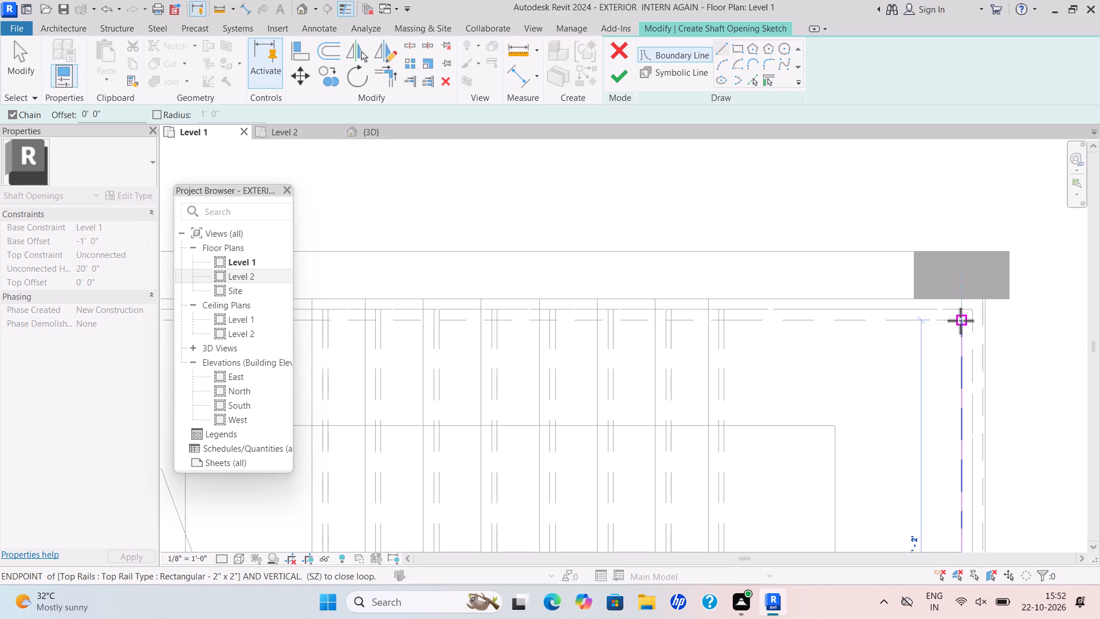
{"action": "scroll", "coordinate": [971, 304], "scroll_direction": "up", "scroll_amount": 6}
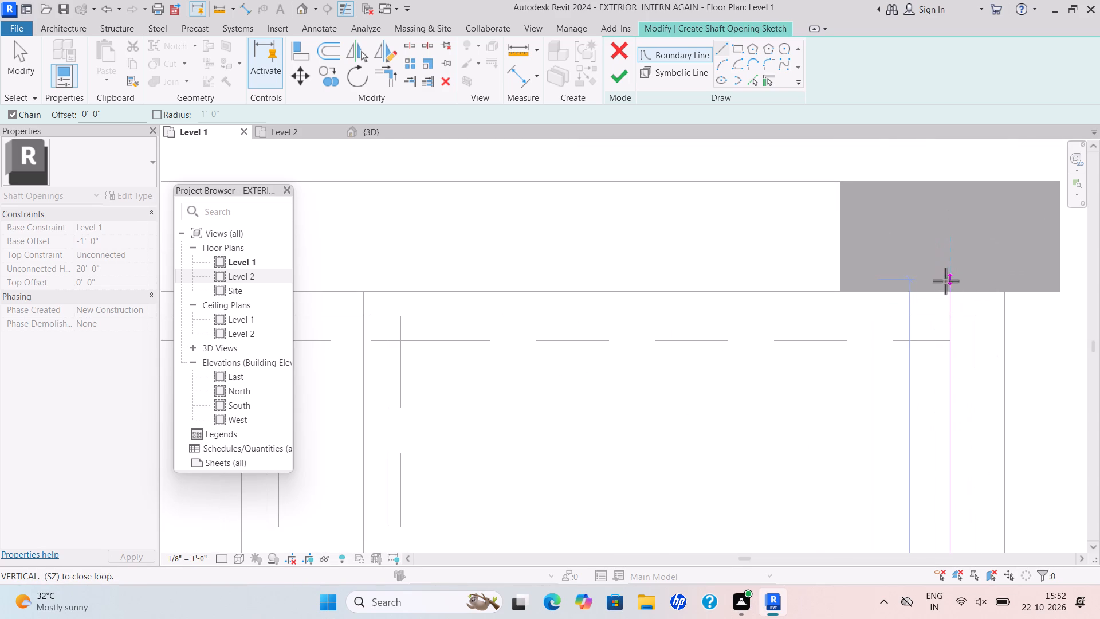
{"action": "scroll", "coordinate": [954, 311], "scroll_direction": "down", "scroll_amount": 7}
{"action": "scroll", "coordinate": [954, 311], "scroll_direction": "up", "scroll_amount": 5}
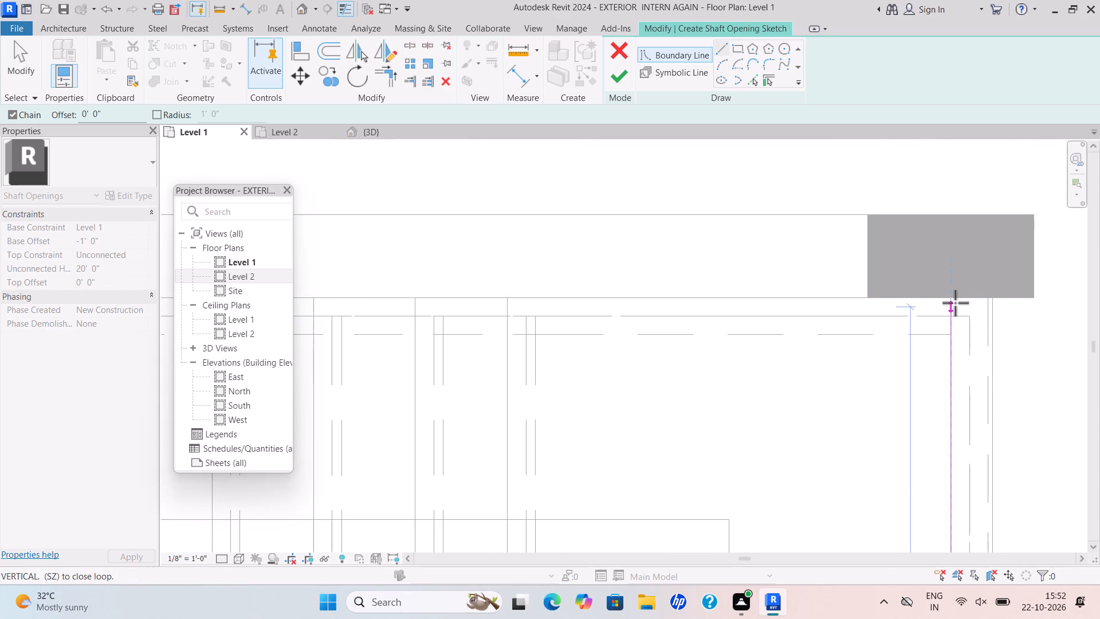
{"action": "left_click", "coordinate": [953, 297]}
Continue the shaft boundary about 14'-3" along the upper wall's inner face to the opposite corner column.
{"action": "scroll", "coordinate": [582, 307], "scroll_direction": "down", "scroll_amount": 7}
{"action": "middle_click_drag", "start_coordinate": [584, 307], "coordinate": [1099, 280]}
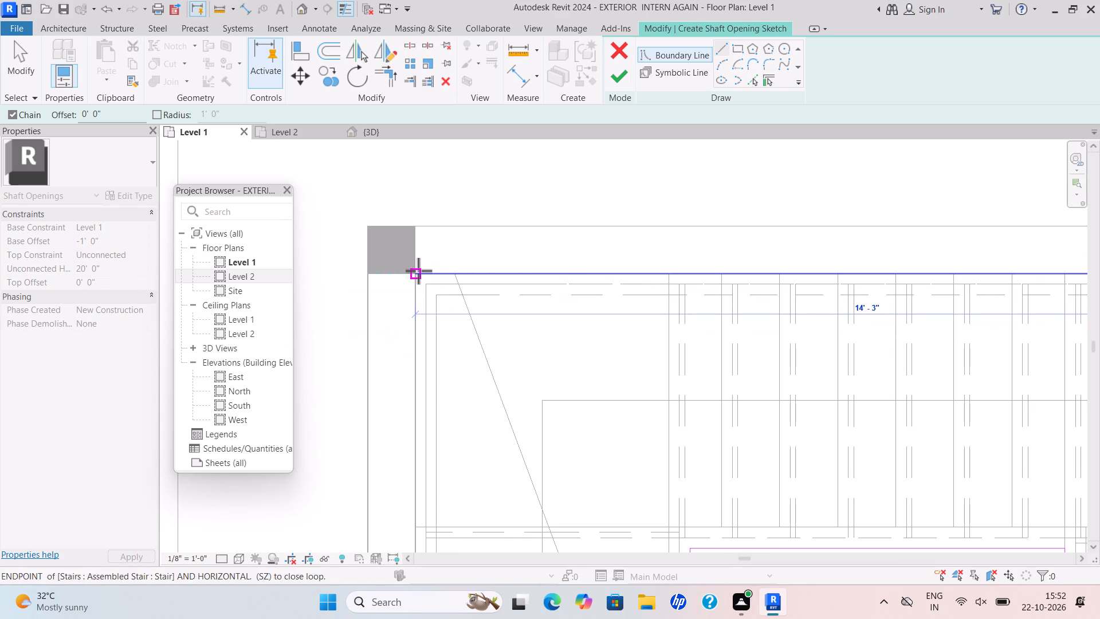
{"action": "left_click", "coordinate": [418, 271]}
Close the shaft boundary along the wall beside the arrowed flight down to its lower end and finish the sketch.
{"action": "scroll", "coordinate": [480, 502], "scroll_direction": "down", "scroll_amount": 6}
{"action": "middle_click_drag", "start_coordinate": [471, 488], "coordinate": [388, 281]}
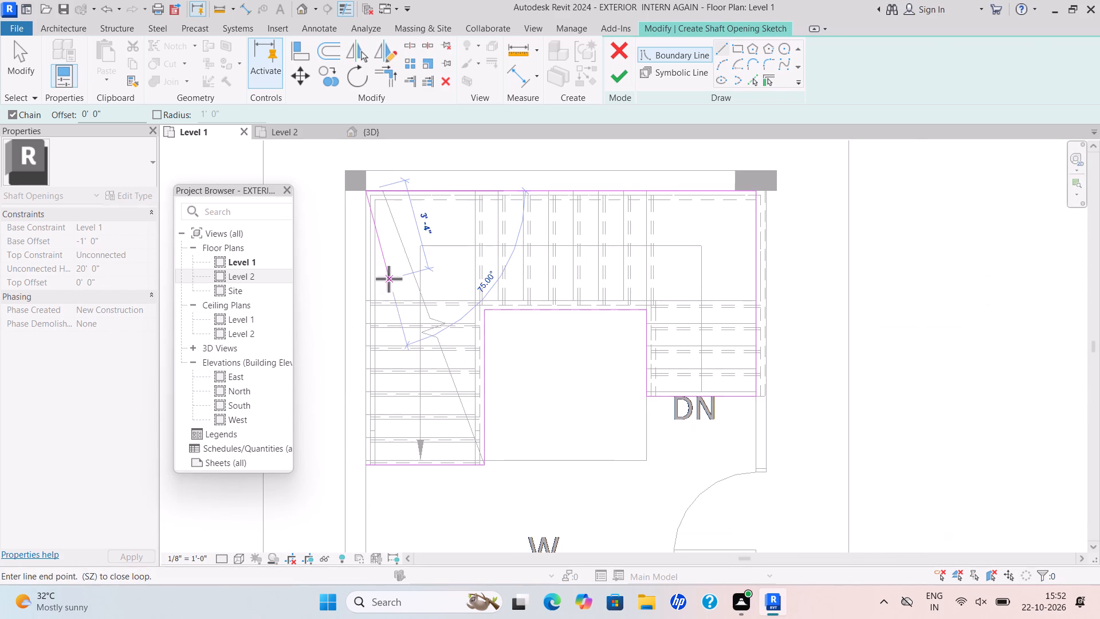
{"action": "scroll", "coordinate": [362, 472], "scroll_direction": "up", "scroll_amount": 6}
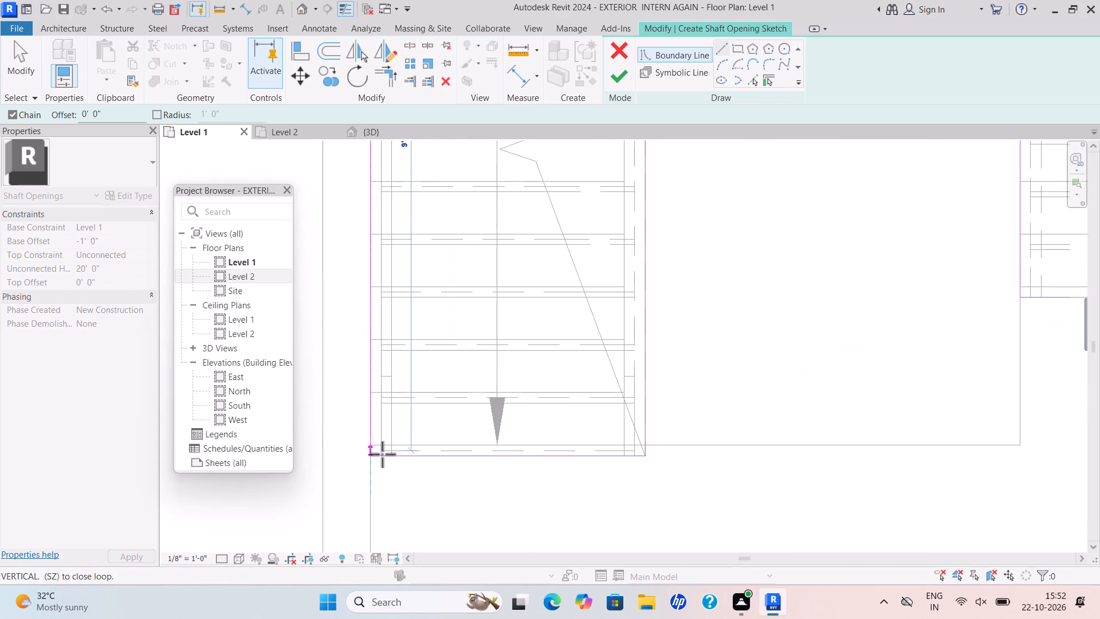
{"action": "left_click", "coordinate": [370, 453]}
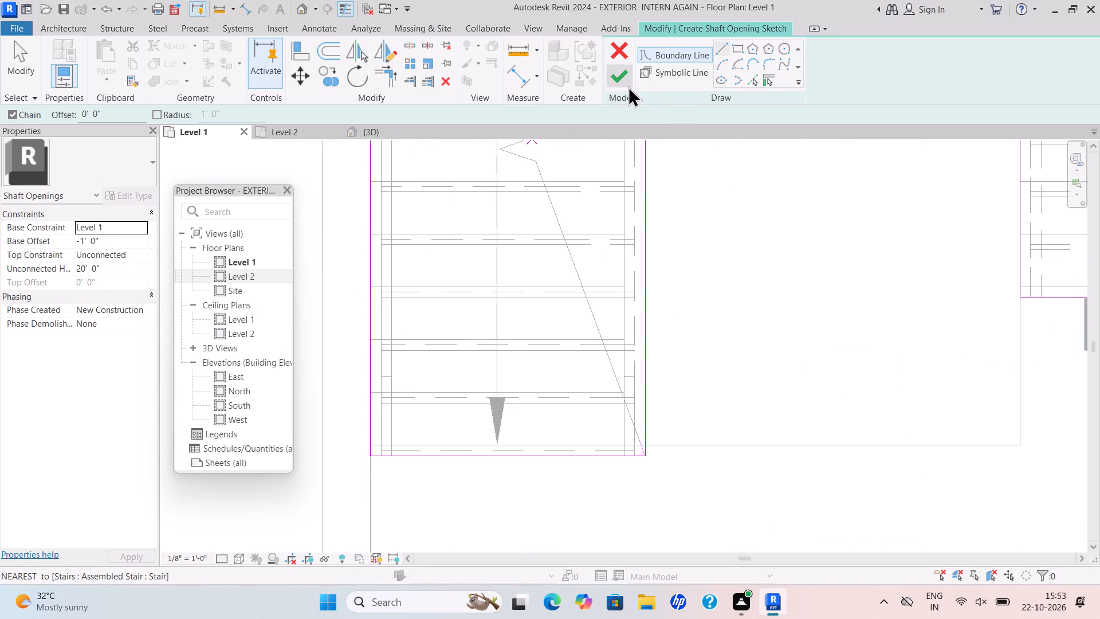
{"action": "left_click", "coordinate": [611, 72]}
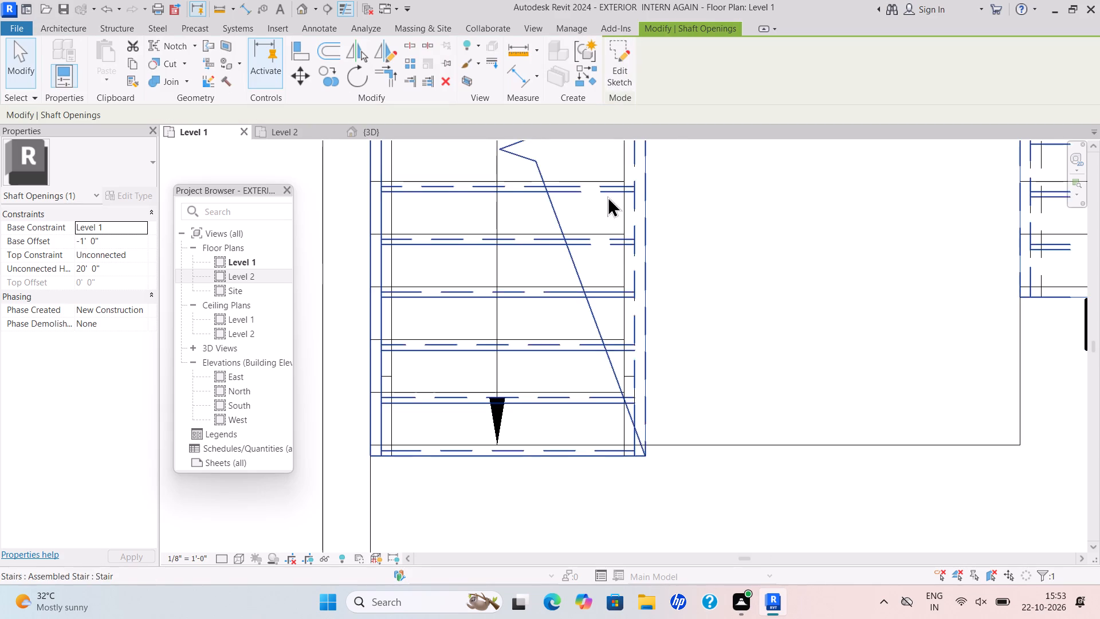
Examine in 3D how the shaft opening passes through the Mummty's roof slab, stairs and base.
{"action": "left_click", "coordinate": [379, 136]}
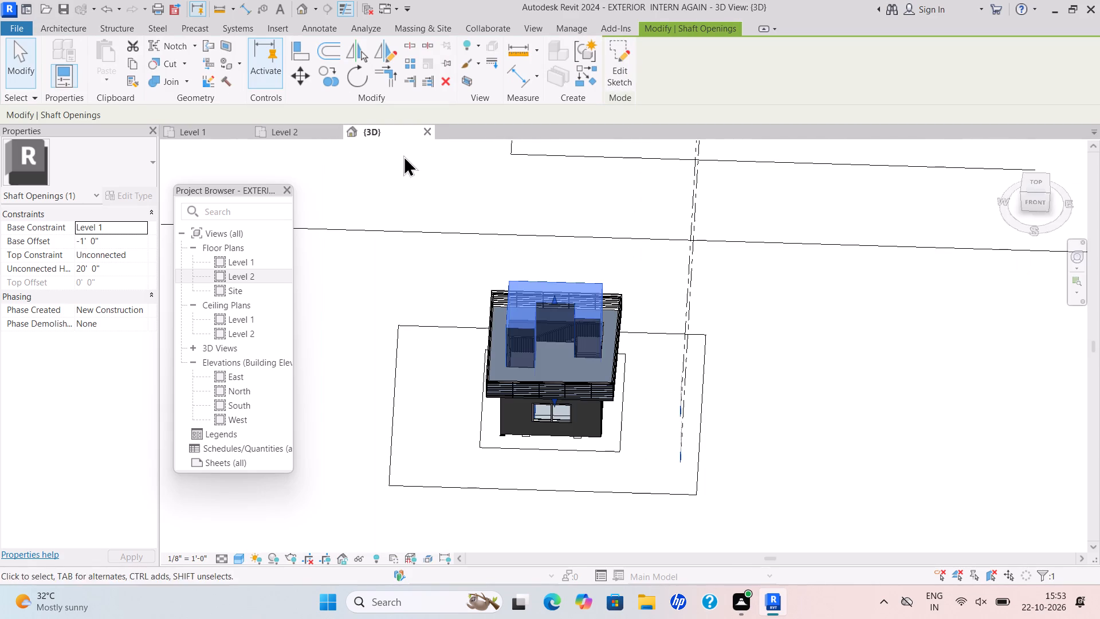
{"action": "scroll", "coordinate": [598, 366], "scroll_direction": "up", "scroll_amount": 6}
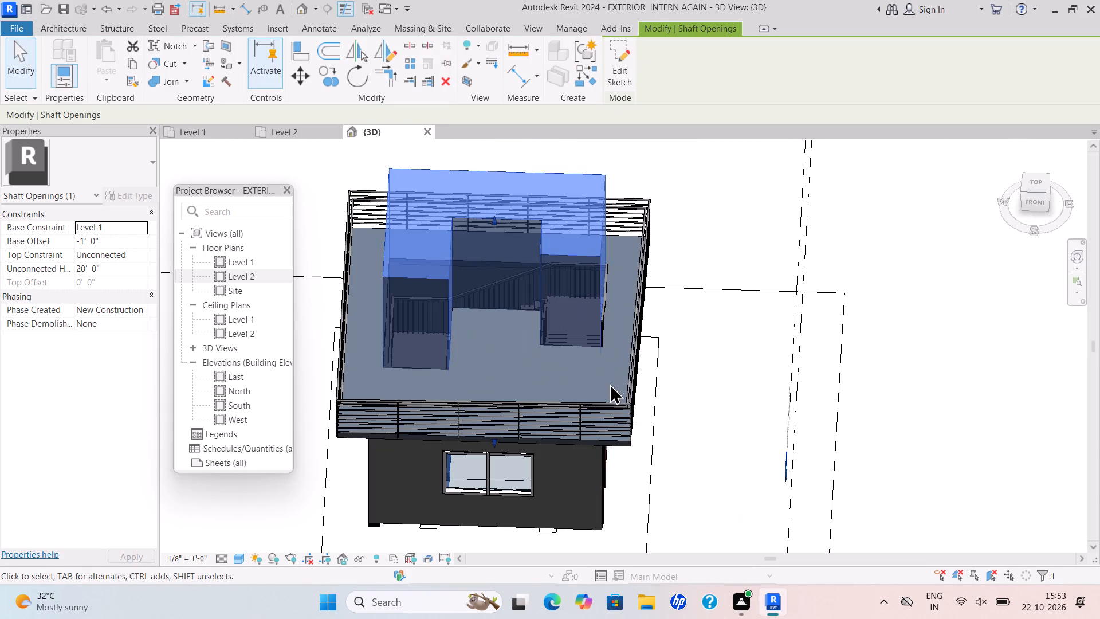
{"action": "scroll", "coordinate": [614, 406], "scroll_direction": "down", "scroll_amount": 2}
{"action": "middle_click_drag", "start_coordinate": [615, 409], "coordinate": [541, 318]}
{"action": "scroll", "coordinate": [544, 335], "scroll_direction": "up", "scroll_amount": 7, "text": "shift"}
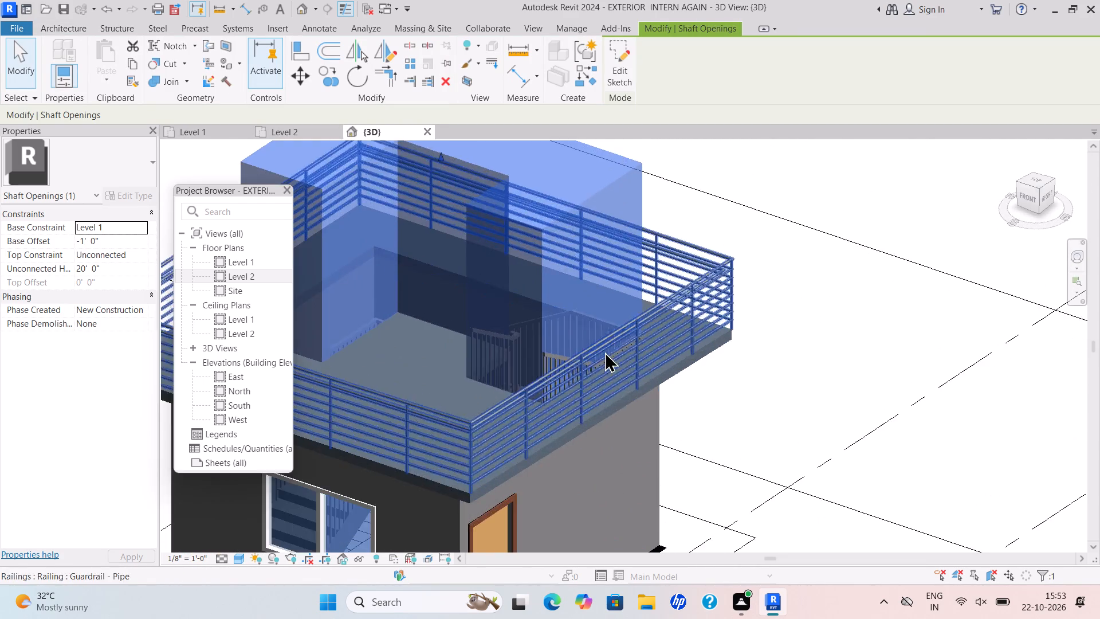
{"action": "middle_click_drag", "start_coordinate": [596, 363], "coordinate": [582, 397], "text": "shift"}
{"action": "middle_click_drag", "start_coordinate": [576, 359], "coordinate": [636, 382]}
{"action": "scroll", "coordinate": [576, 359], "scroll_direction": "down", "scroll_amount": 3}
{"action": "middle_click_drag", "start_coordinate": [622, 398], "coordinate": [692, 301], "text": "shift"}
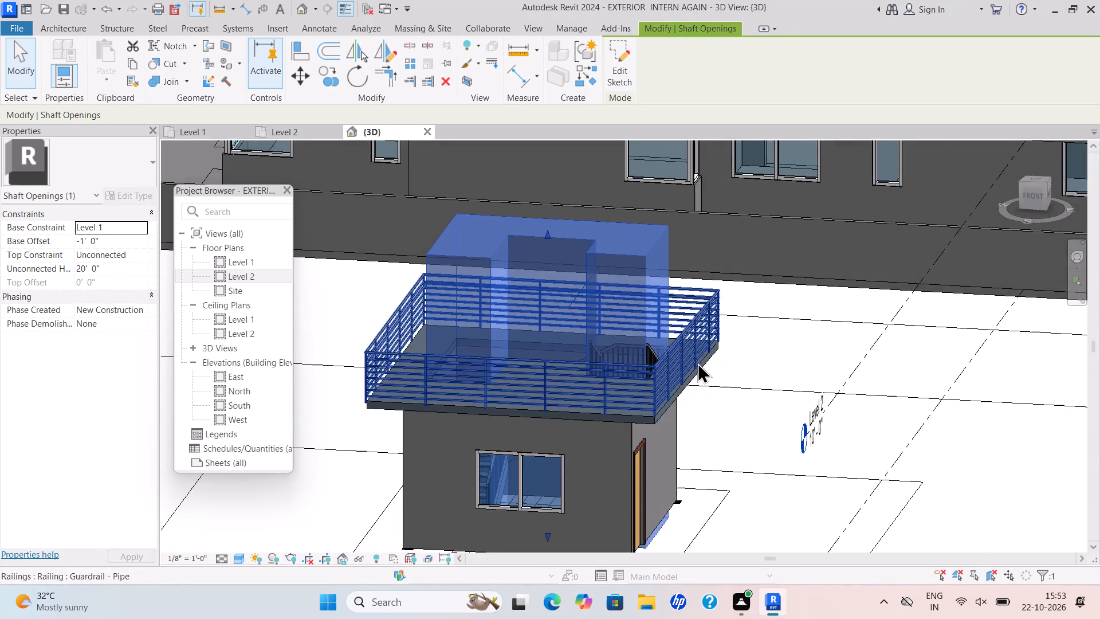
{"action": "middle_click_drag", "start_coordinate": [693, 387], "coordinate": [679, 387]}
{"action": "scroll", "coordinate": [665, 438], "scroll_direction": "down", "scroll_amount": 1}
{"action": "middle_click_drag", "start_coordinate": [658, 435], "coordinate": [591, 408]}
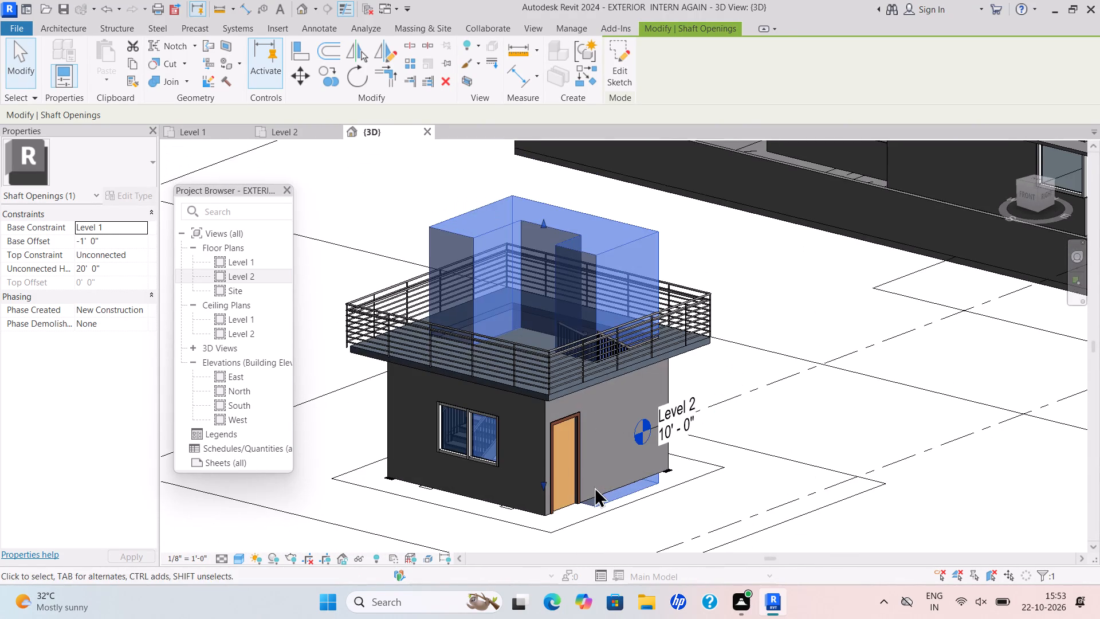
{"action": "middle_click_drag", "start_coordinate": [592, 490], "coordinate": [508, 512], "text": "shift"}
{"action": "scroll", "coordinate": [508, 512], "scroll_direction": "up", "scroll_amount": 1}
{"action": "scroll", "coordinate": [550, 487], "scroll_direction": "up", "scroll_amount": 5}
{"action": "scroll", "coordinate": [551, 484], "scroll_direction": "down", "scroll_amount": 3}
{"action": "middle_click_drag", "start_coordinate": [553, 487], "coordinate": [540, 539]}
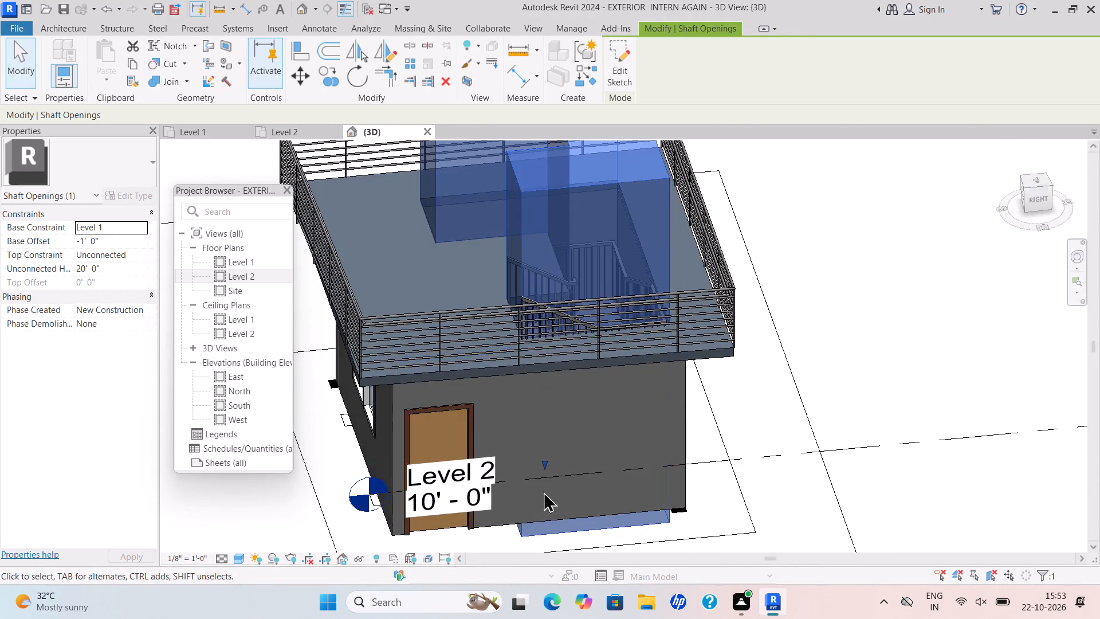
Raise the bottom of the shaft opening to just below the Mummty roof slab, at a base offset of about 6'-7".
{"action": "middle_click_drag", "start_coordinate": [547, 477], "coordinate": [522, 362]}
{"action": "middle_click_drag", "start_coordinate": [570, 391], "coordinate": [579, 496]}
{"action": "scroll", "coordinate": [582, 496], "scroll_direction": "down", "scroll_amount": 4}
{"action": "scroll", "coordinate": [641, 522], "scroll_direction": "down", "scroll_amount": 2}
{"action": "middle_click_drag", "start_coordinate": [639, 519], "coordinate": [595, 359]}
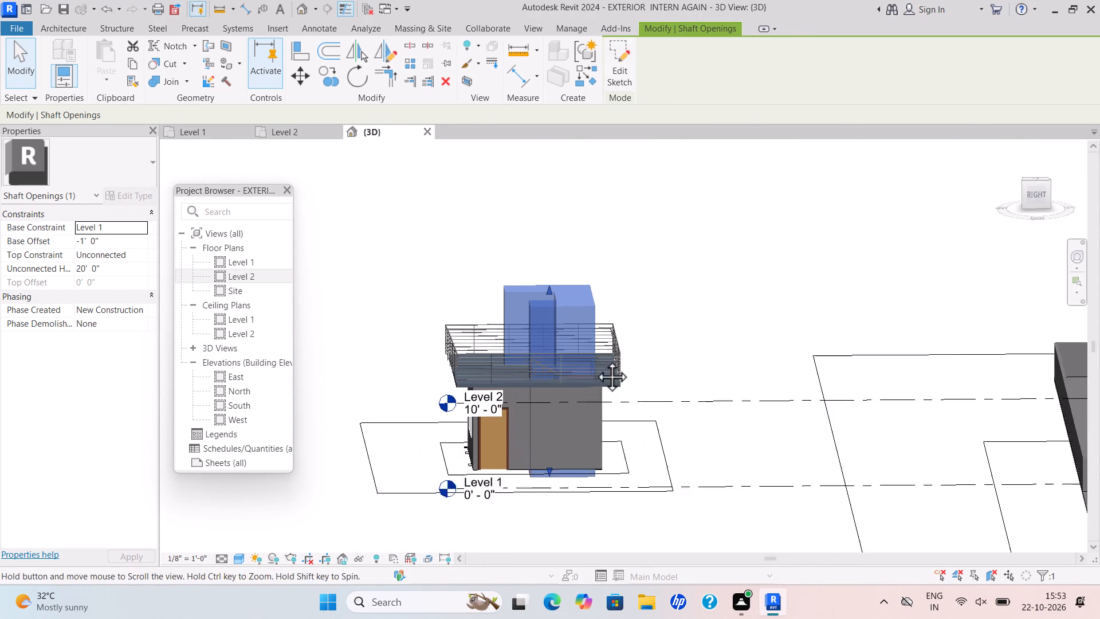
{"action": "middle_click_drag", "start_coordinate": [595, 359], "coordinate": [598, 319]}
{"action": "scroll", "coordinate": [599, 328], "scroll_direction": "up", "scroll_amount": 2}
{"action": "middle_click_drag", "start_coordinate": [598, 327], "coordinate": [590, 295], "text": "shift"}
{"action": "middle_click_drag", "start_coordinate": [588, 351], "coordinate": [588, 450]}
{"action": "scroll", "coordinate": [529, 417], "scroll_direction": "up", "scroll_amount": 3}
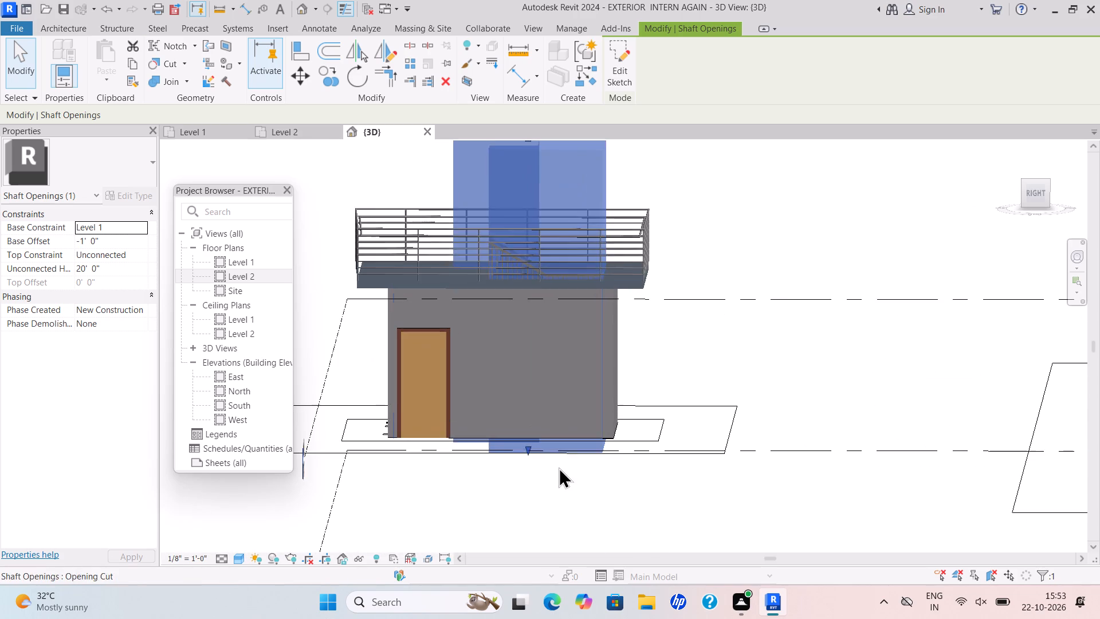
{"action": "middle_click_drag", "start_coordinate": [545, 456], "coordinate": [551, 488]}
{"action": "scroll", "coordinate": [534, 500], "scroll_direction": "up", "scroll_amount": 4}
{"action": "left_click_drag", "start_coordinate": [536, 467], "coordinate": [540, 381]}
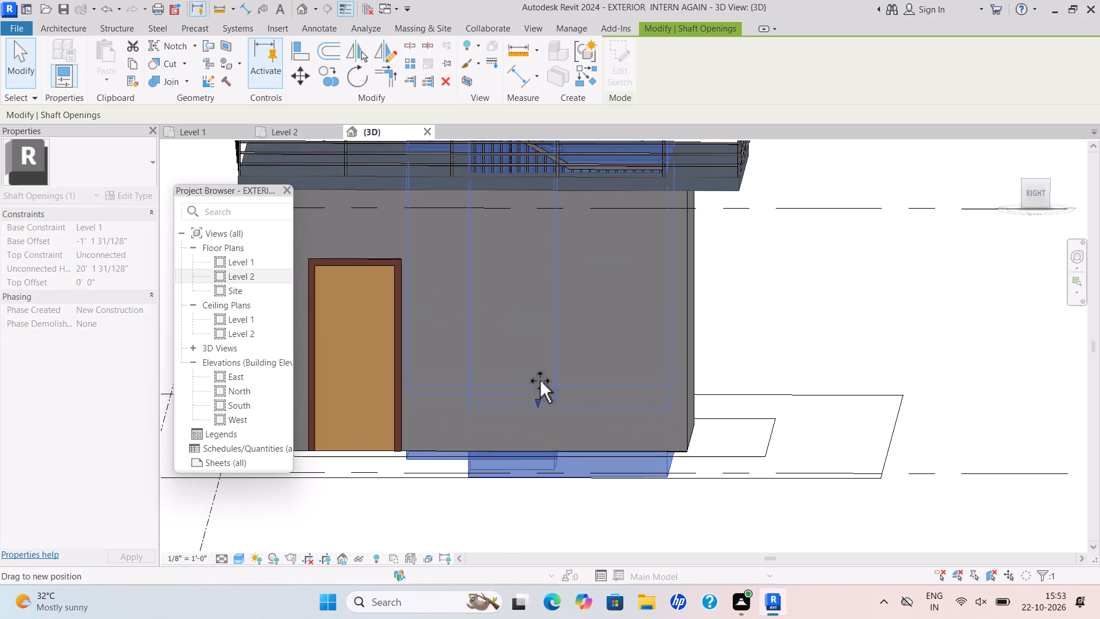
{"action": "left_click_drag", "start_coordinate": [540, 381], "coordinate": [551, 263]}
Lower the top of the shaft opening within the roof railing's height, giving an unconnected height of about 7'-6".
{"action": "middle_click_drag", "start_coordinate": [588, 301], "coordinate": [599, 470]}
{"action": "scroll", "coordinate": [588, 419], "scroll_direction": "down", "scroll_amount": 2}
{"action": "middle_click_drag", "start_coordinate": [593, 460], "coordinate": [596, 489]}
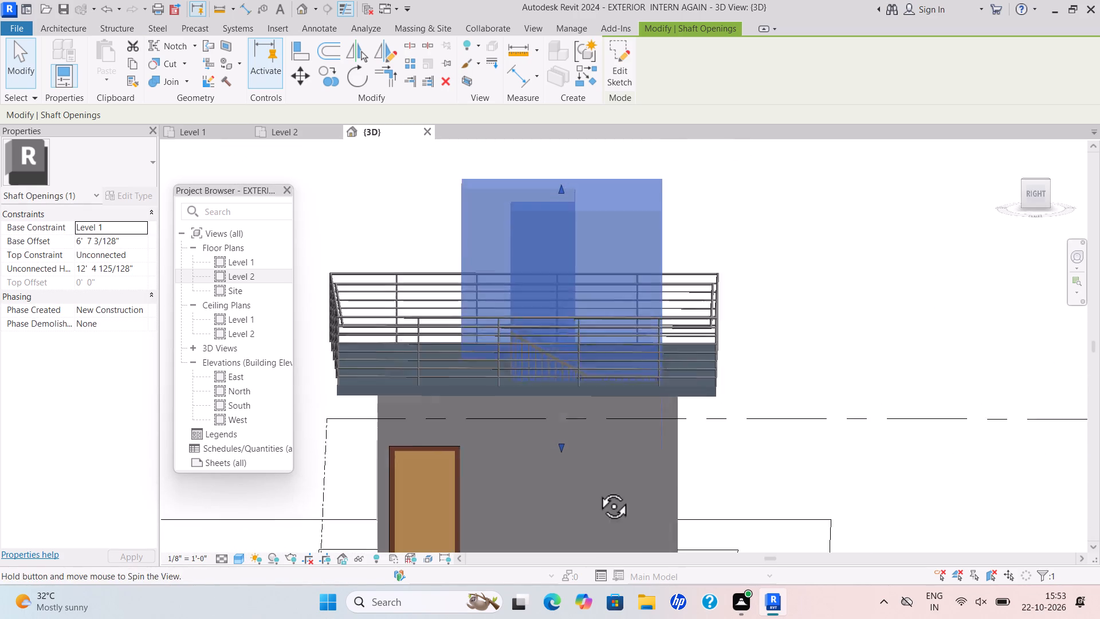
{"action": "middle_click_drag", "start_coordinate": [596, 489], "coordinate": [596, 516]}
{"action": "middle_click_drag", "start_coordinate": [578, 445], "coordinate": [577, 499]}
{"action": "scroll", "coordinate": [588, 479], "scroll_direction": "down", "scroll_amount": 1}
{"action": "left_click_drag", "start_coordinate": [556, 281], "coordinate": [577, 374]}
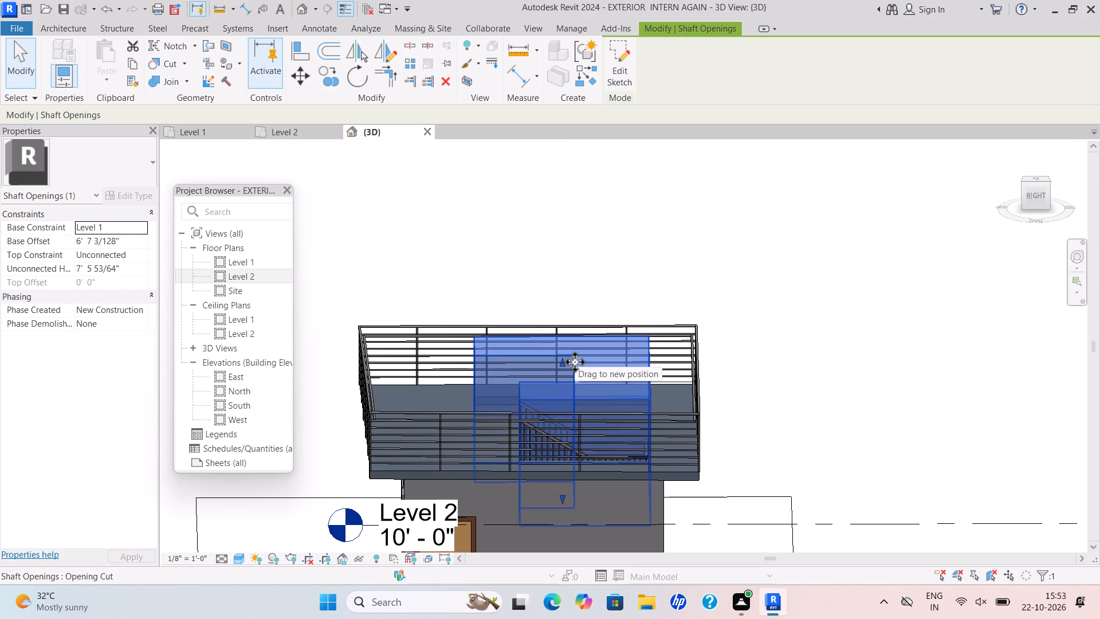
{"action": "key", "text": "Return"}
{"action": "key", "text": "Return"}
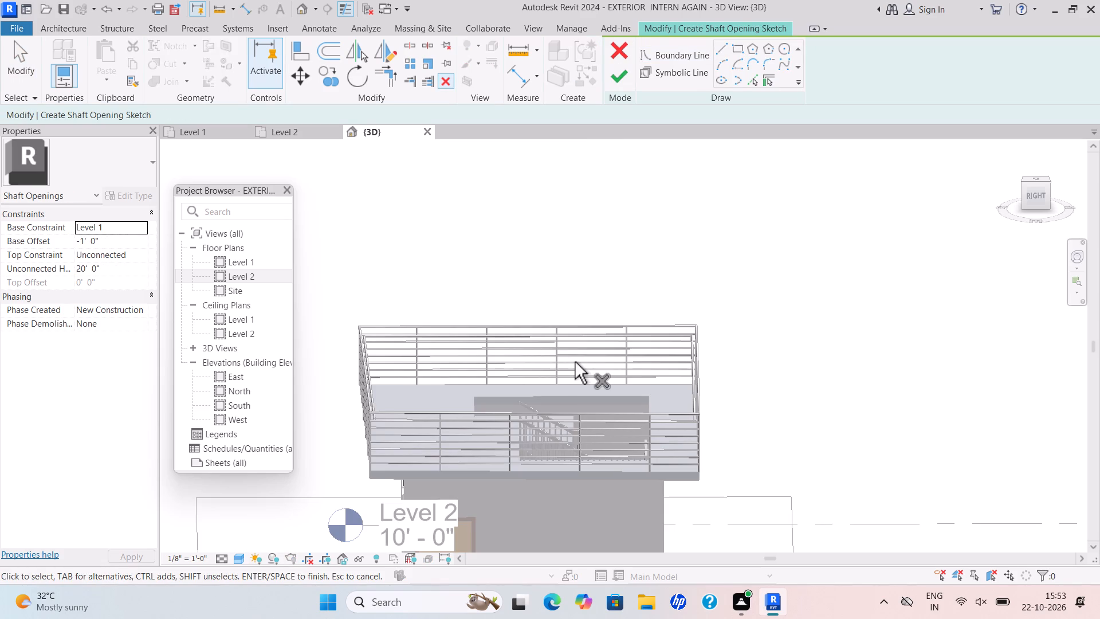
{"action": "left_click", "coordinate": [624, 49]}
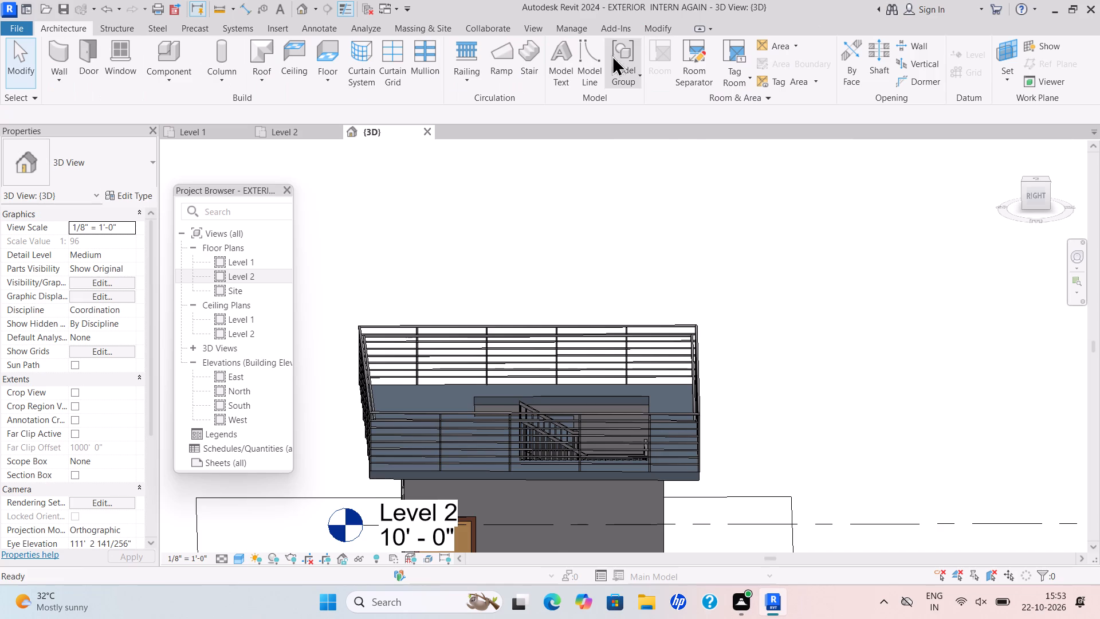
Examine the stair opening in the Mummty's roof slab and the surrounding railing in 3D.
{"action": "scroll", "coordinate": [615, 317], "scroll_direction": "down", "scroll_amount": 5}
{"action": "scroll", "coordinate": [610, 421], "scroll_direction": "down", "scroll_amount": 4}
{"action": "middle_click_drag", "start_coordinate": [608, 441], "coordinate": [752, 422], "text": "shift"}
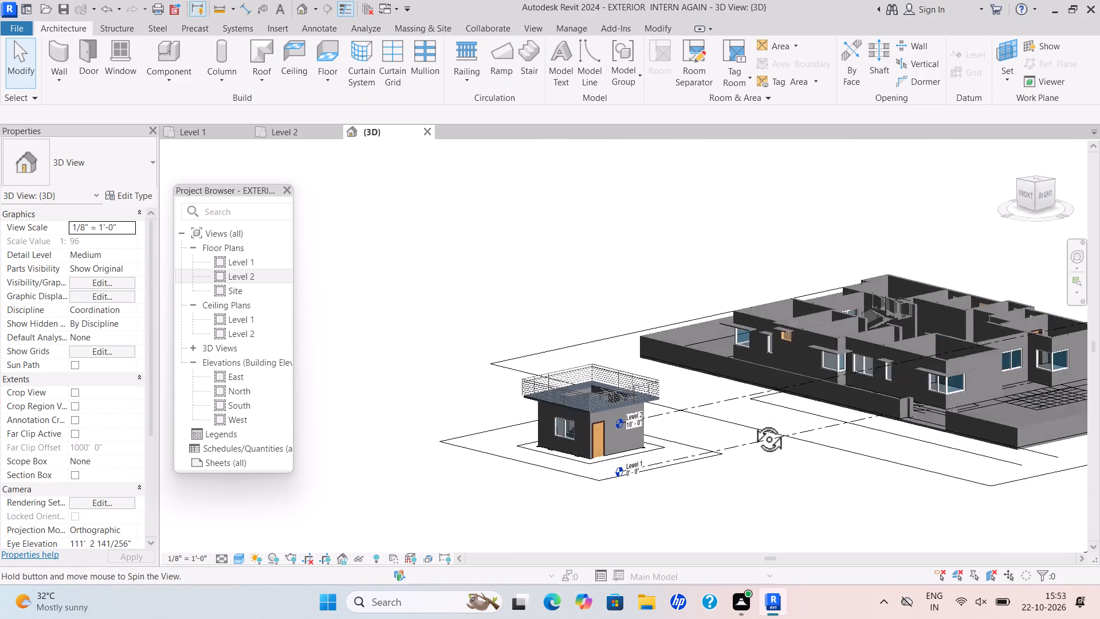
{"action": "middle_click_drag", "start_coordinate": [752, 422], "coordinate": [755, 419], "text": "shift"}
{"action": "middle_click_drag", "start_coordinate": [513, 466], "coordinate": [615, 506]}
{"action": "scroll", "coordinate": [646, 390], "scroll_direction": "up", "scroll_amount": 4}
{"action": "scroll", "coordinate": [692, 370], "scroll_direction": "up", "scroll_amount": 5}
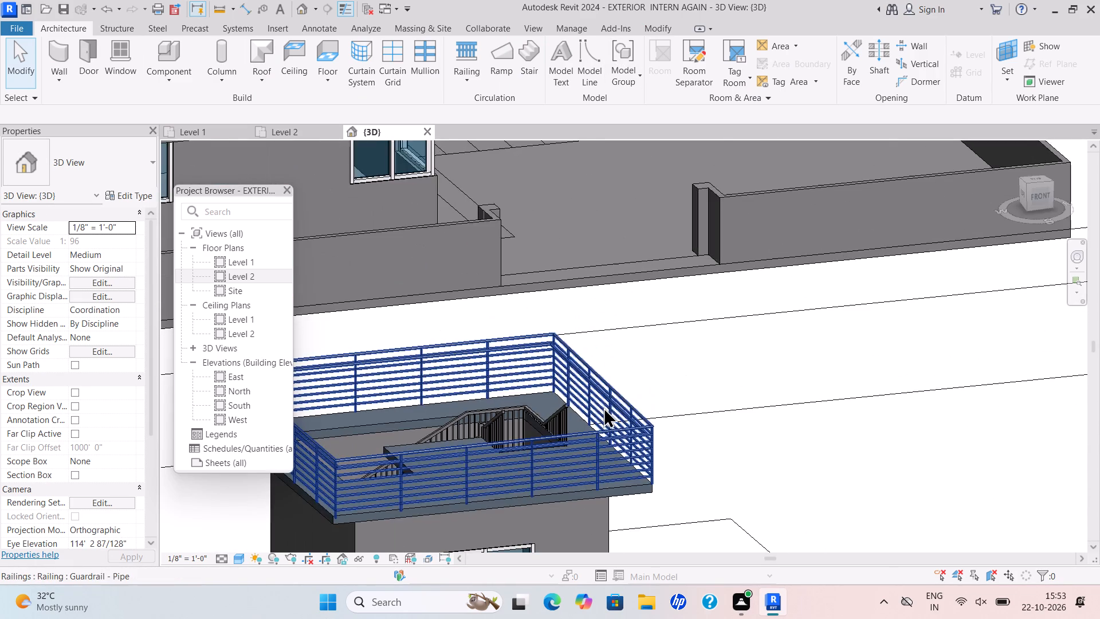
{"action": "scroll", "coordinate": [606, 410], "scroll_direction": "up", "scroll_amount": 1}
{"action": "scroll", "coordinate": [628, 409], "scroll_direction": "down", "scroll_amount": 8}
{"action": "middle_click_drag", "start_coordinate": [628, 408], "coordinate": [582, 458]}
{"action": "scroll", "coordinate": [583, 456], "scroll_direction": "down", "scroll_amount": 5, "text": "shift"}
{"action": "middle_click_drag", "start_coordinate": [586, 434], "coordinate": [588, 474]}
{"action": "scroll", "coordinate": [722, 363], "scroll_direction": "up", "scroll_amount": 2}
{"action": "scroll", "coordinate": [626, 383], "scroll_direction": "down", "scroll_amount": 9}
Review the roofless house model's walls, windows and rooms in 3D.
{"action": "middle_click_drag", "start_coordinate": [625, 384], "coordinate": [822, 362]}
{"action": "middle_click_drag", "start_coordinate": [789, 350], "coordinate": [834, 337]}
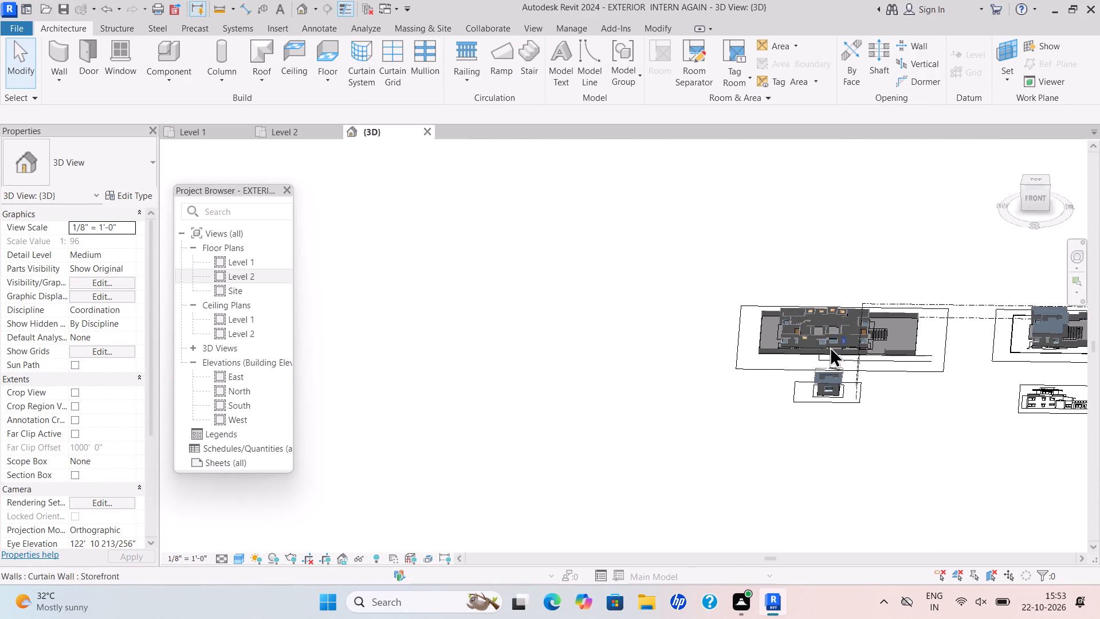
{"action": "middle_click_drag", "start_coordinate": [532, 381], "coordinate": [678, 355]}
{"action": "scroll", "coordinate": [535, 381], "scroll_direction": "down", "scroll_amount": 1}
{"action": "scroll", "coordinate": [819, 323], "scroll_direction": "up", "scroll_amount": 10}
{"action": "scroll", "coordinate": [447, 439], "scroll_direction": "up", "scroll_amount": 2}
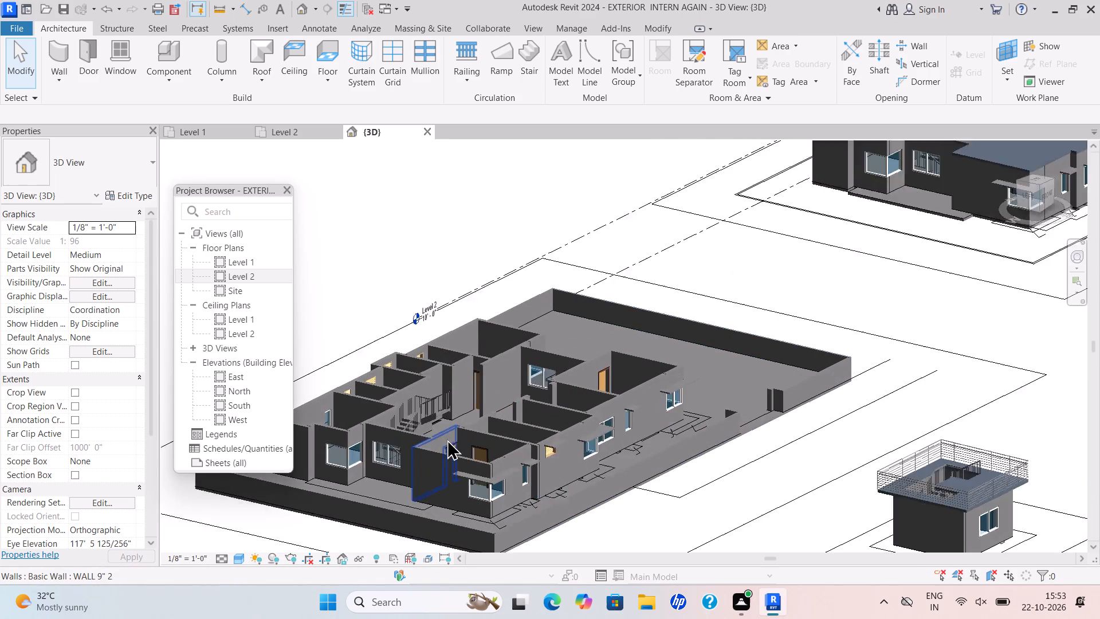
{"action": "scroll", "coordinate": [447, 439], "scroll_direction": "up", "scroll_amount": 4}
{"action": "middle_click_drag", "start_coordinate": [550, 397], "coordinate": [485, 447]}
{"action": "scroll", "coordinate": [548, 398], "scroll_direction": "down", "scroll_amount": 1}
{"action": "scroll", "coordinate": [662, 370], "scroll_direction": "down", "scroll_amount": 2}
{"action": "middle_click_drag", "start_coordinate": [662, 369], "coordinate": [637, 424]}
{"action": "scroll", "coordinate": [637, 424], "scroll_direction": "down", "scroll_amount": 1}
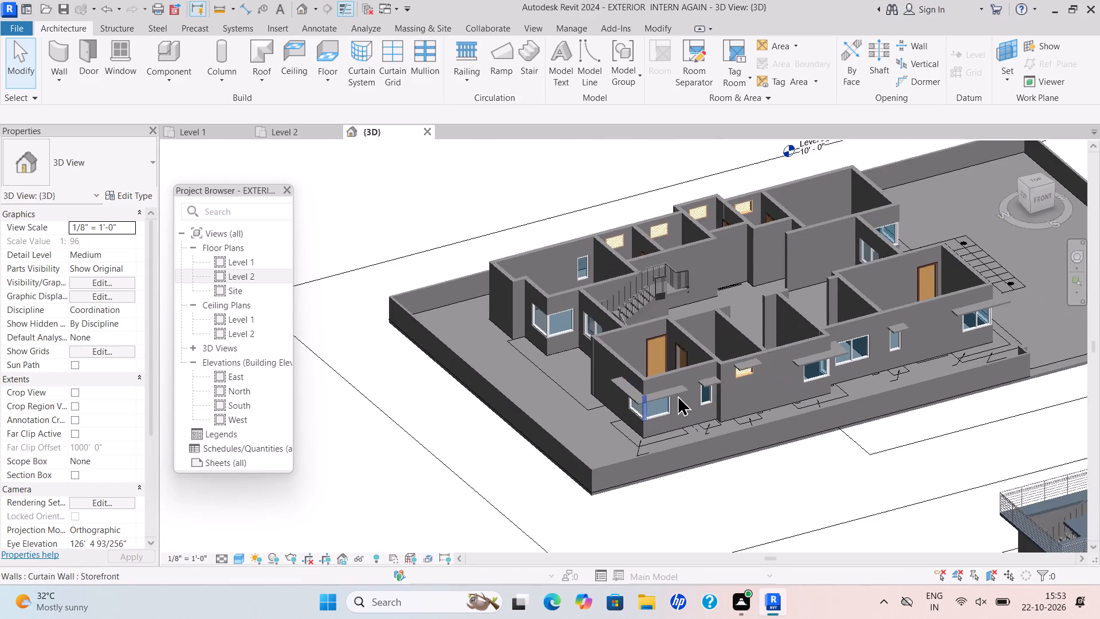
{"action": "middle_click_drag", "start_coordinate": [730, 381], "coordinate": [603, 406], "text": "shift"}
Examine the interior staircase of the roofless house and look over the neighbouring roofed house model.
{"action": "middle_click_drag", "start_coordinate": [843, 332], "coordinate": [576, 462]}
{"action": "scroll", "coordinate": [843, 334], "scroll_direction": "down", "scroll_amount": 1}
{"action": "scroll", "coordinate": [972, 334], "scroll_direction": "up", "scroll_amount": 6}
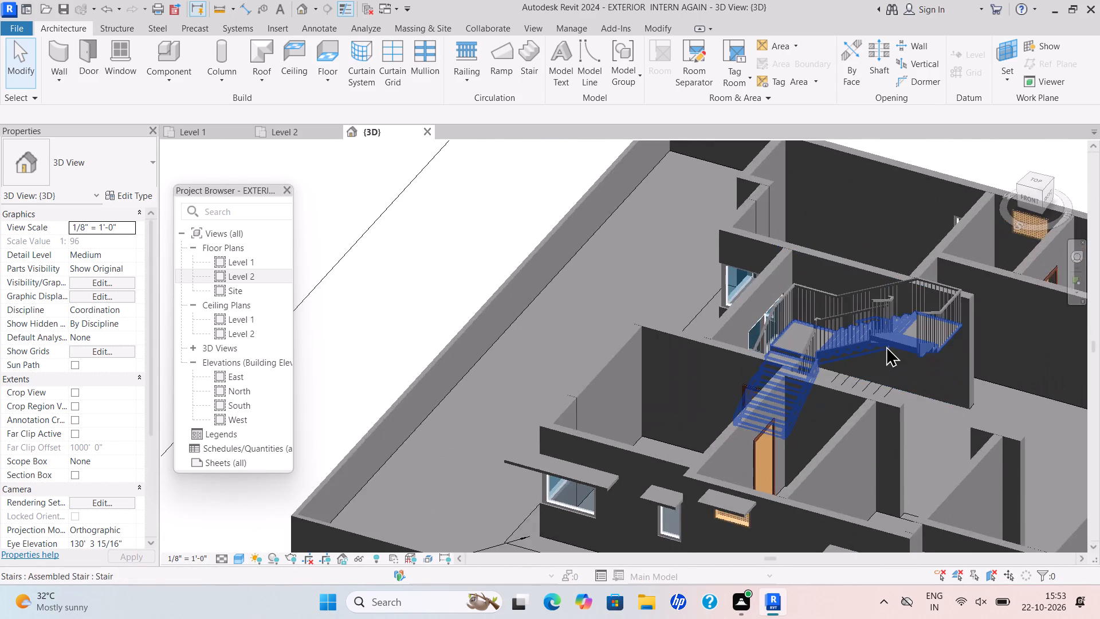
{"action": "scroll", "coordinate": [886, 345], "scroll_direction": "down", "scroll_amount": 1}
{"action": "middle_click_drag", "start_coordinate": [879, 345], "coordinate": [525, 386]}
{"action": "scroll", "coordinate": [616, 406], "scroll_direction": "up", "scroll_amount": 2}
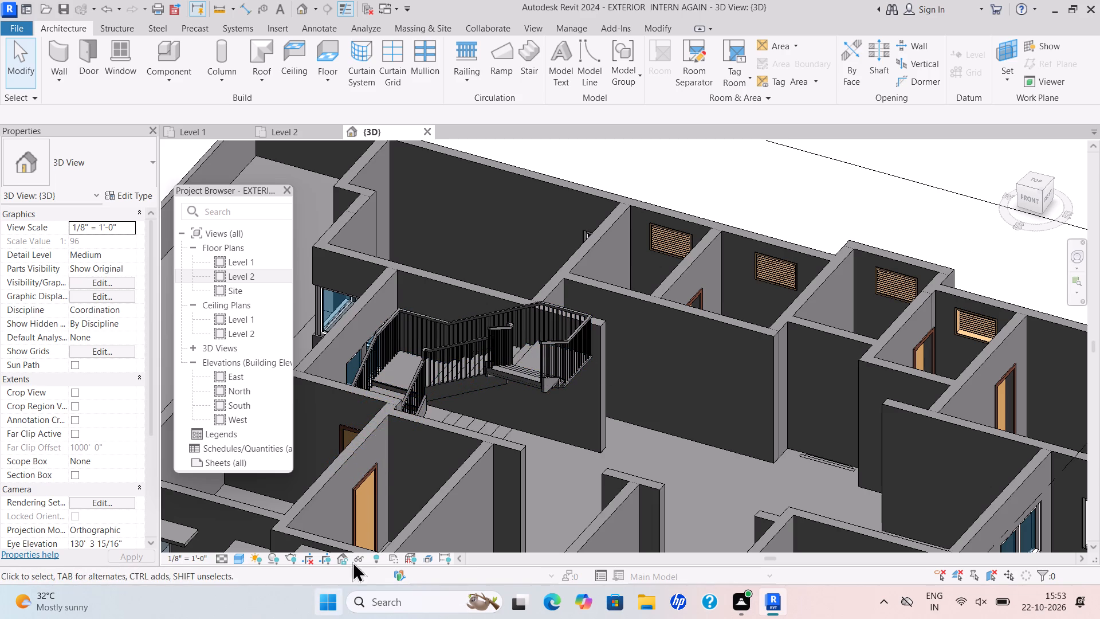
{"action": "scroll", "coordinate": [535, 307], "scroll_direction": "up", "scroll_amount": 3}
{"action": "scroll", "coordinate": [522, 326], "scroll_direction": "down", "scroll_amount": 8}
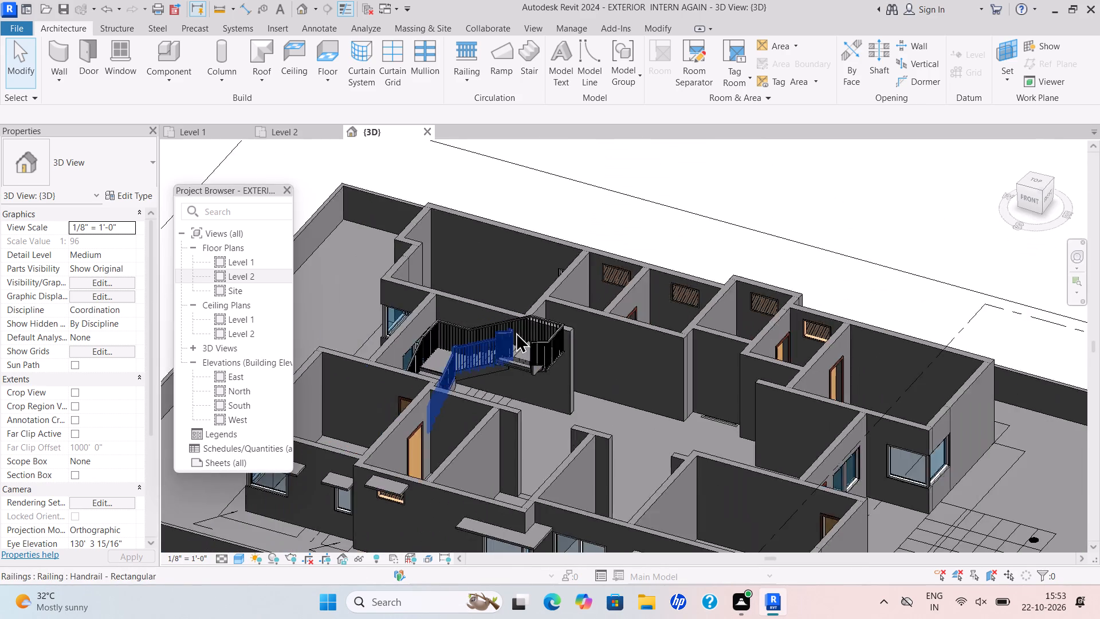
{"action": "scroll", "coordinate": [516, 332], "scroll_direction": "down", "scroll_amount": 7}
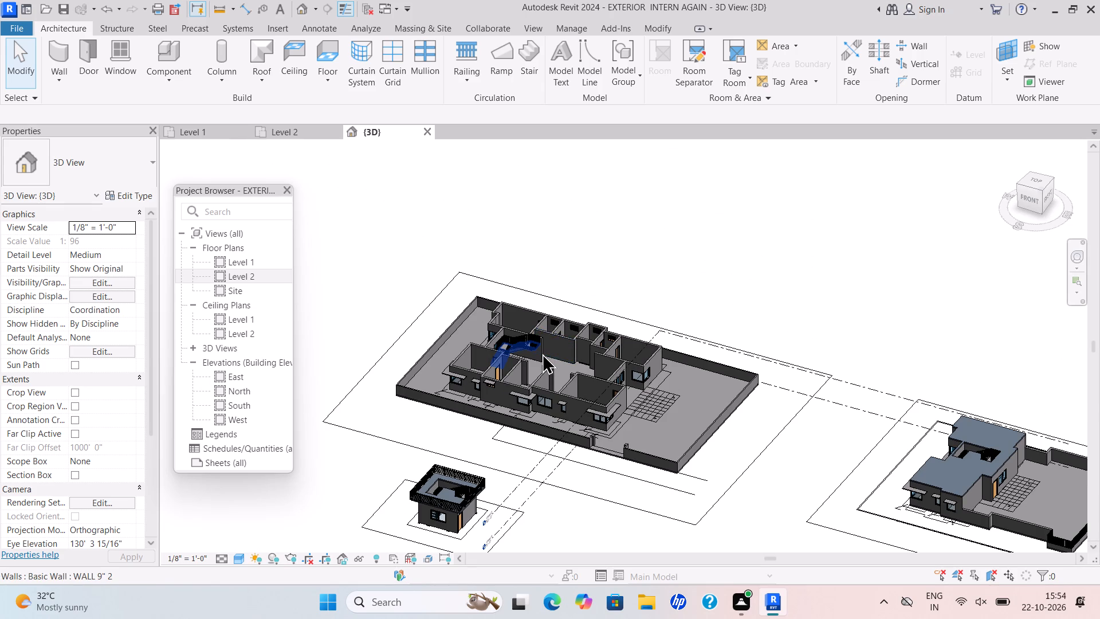
{"action": "scroll", "coordinate": [1099, 266], "scroll_direction": "down", "scroll_amount": 3}
{"action": "middle_click_drag", "start_coordinate": [847, 335], "coordinate": [399, 362]}
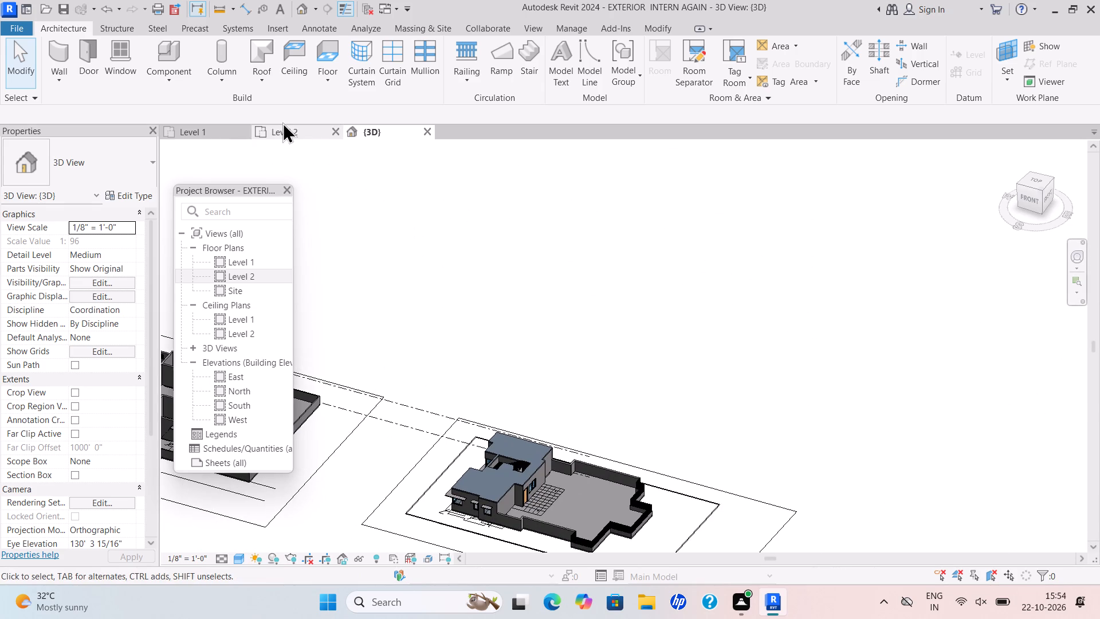
In the Level 1 floor plan, start an architectural wall at the first floor plan with type Generic - 5" and open its type properties.
{"action": "left_click", "coordinate": [208, 132]}
{"action": "scroll", "coordinate": [621, 254], "scroll_direction": "down", "scroll_amount": 5}
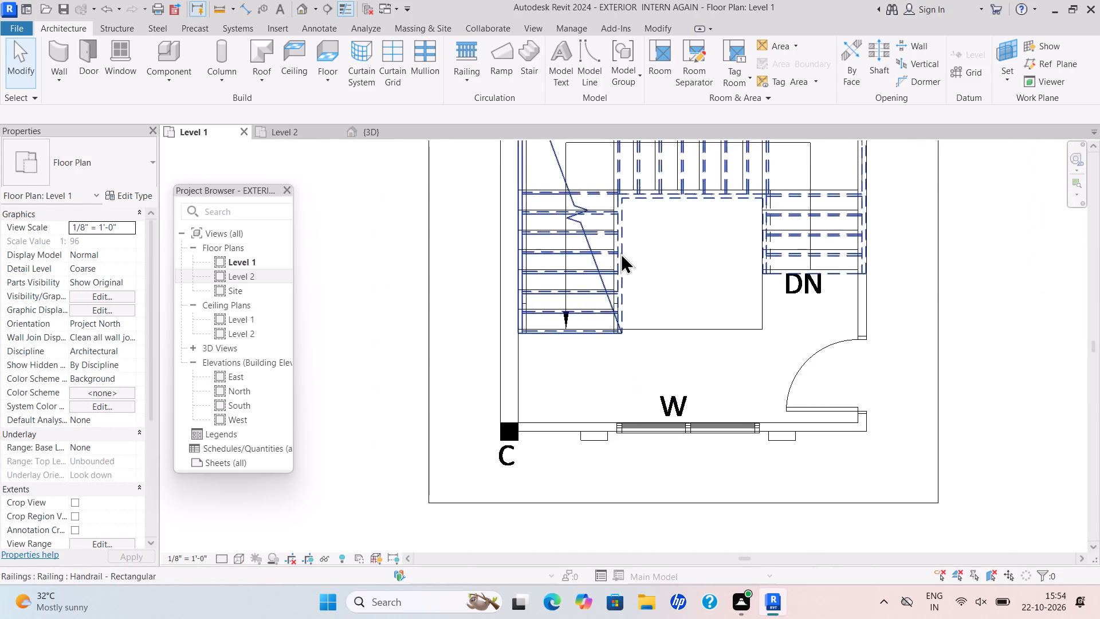
{"action": "scroll", "coordinate": [620, 253], "scroll_direction": "down", "scroll_amount": 11}
{"action": "middle_click_drag", "start_coordinate": [726, 242], "coordinate": [416, 328]}
{"action": "scroll", "coordinate": [416, 328], "scroll_direction": "down", "scroll_amount": 7}
{"action": "scroll", "coordinate": [680, 258], "scroll_direction": "down", "scroll_amount": 3}
{"action": "middle_click_drag", "start_coordinate": [669, 260], "coordinate": [426, 347]}
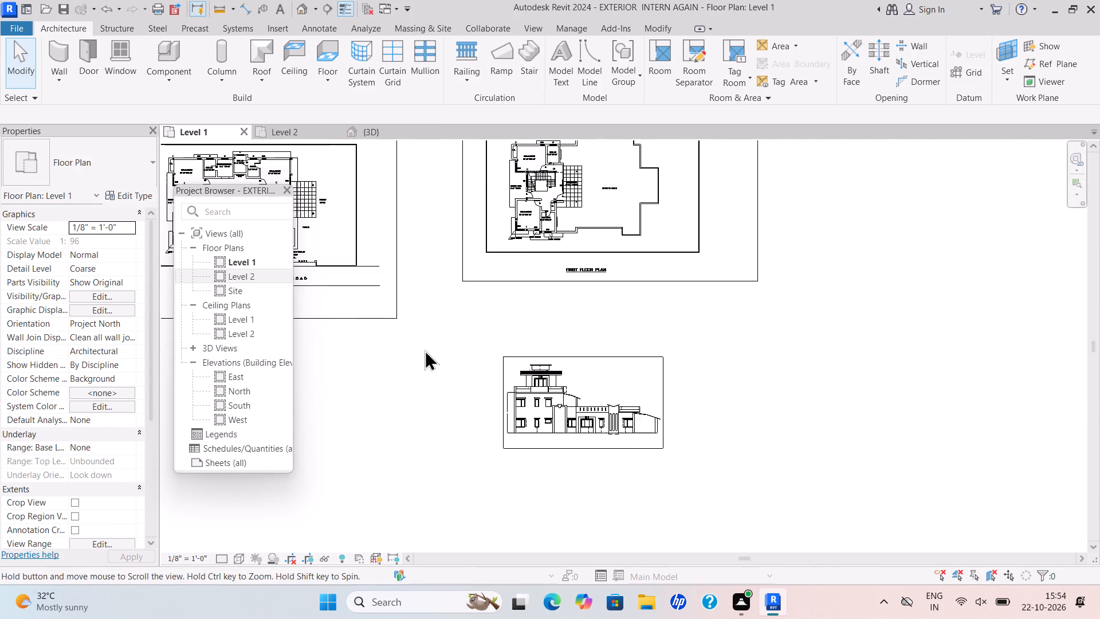
{"action": "scroll", "coordinate": [567, 194], "scroll_direction": "up", "scroll_amount": 9}
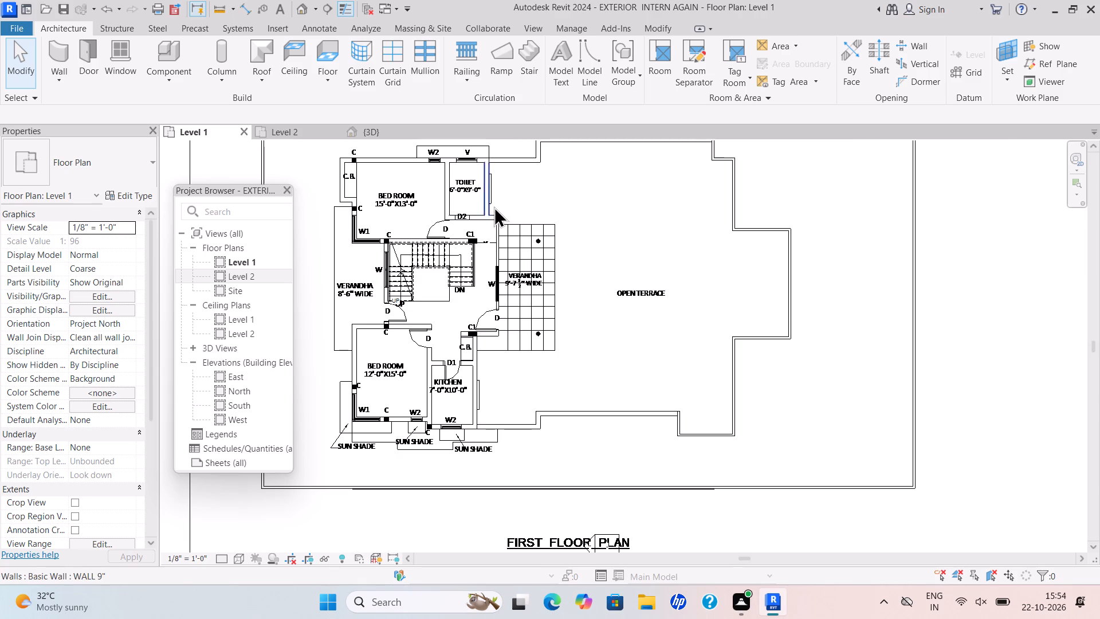
{"action": "left_click", "coordinate": [61, 75]}
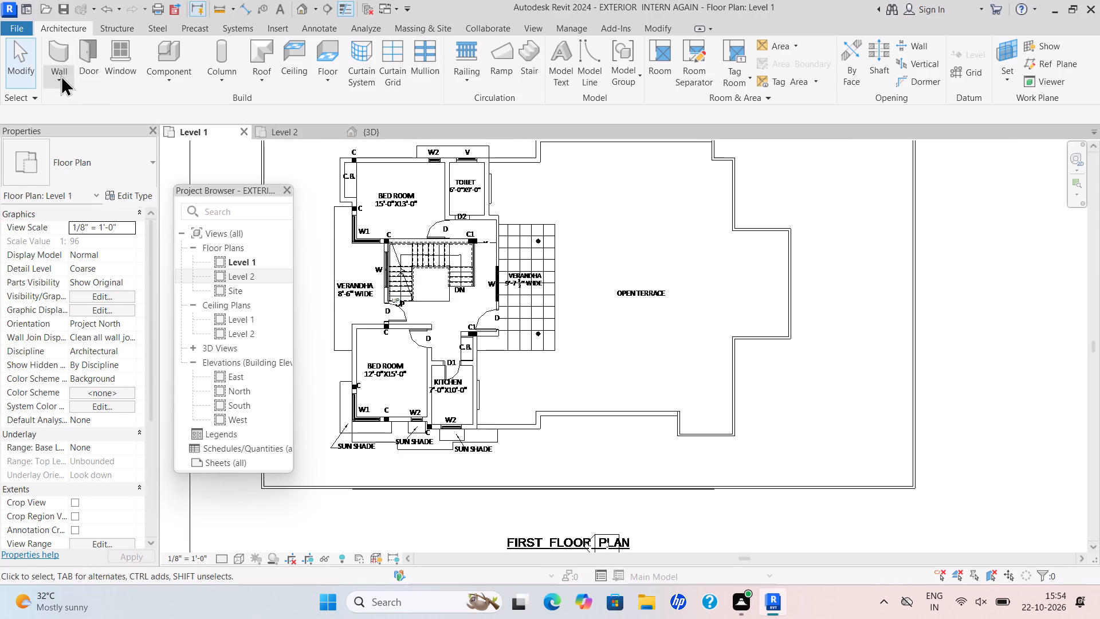
{"action": "left_click", "coordinate": [75, 97]}
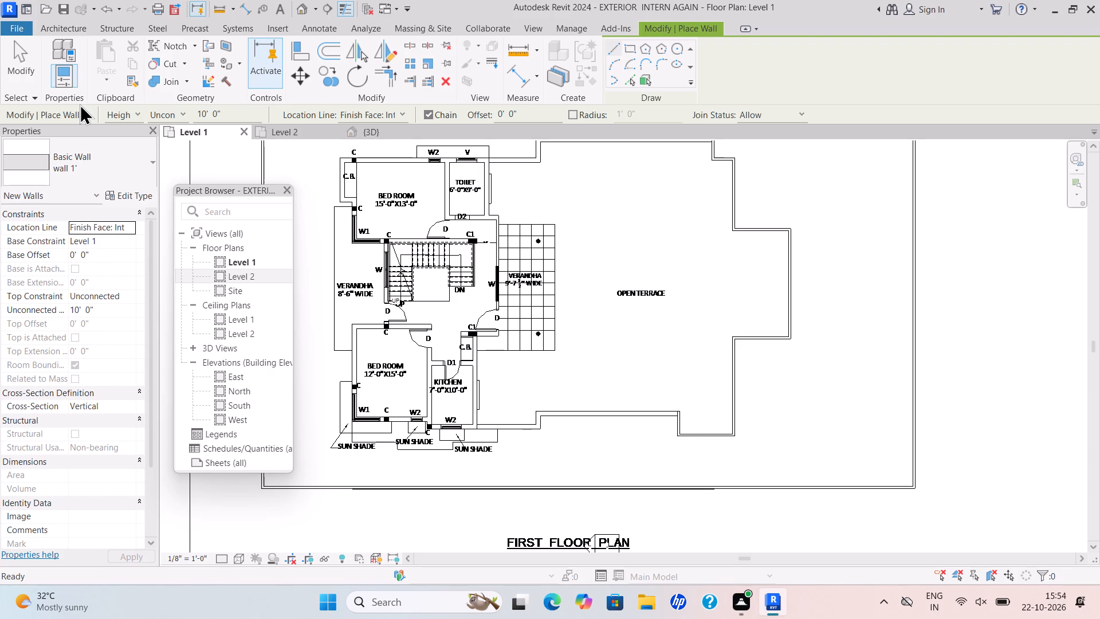
{"action": "left_click", "coordinate": [154, 159]}
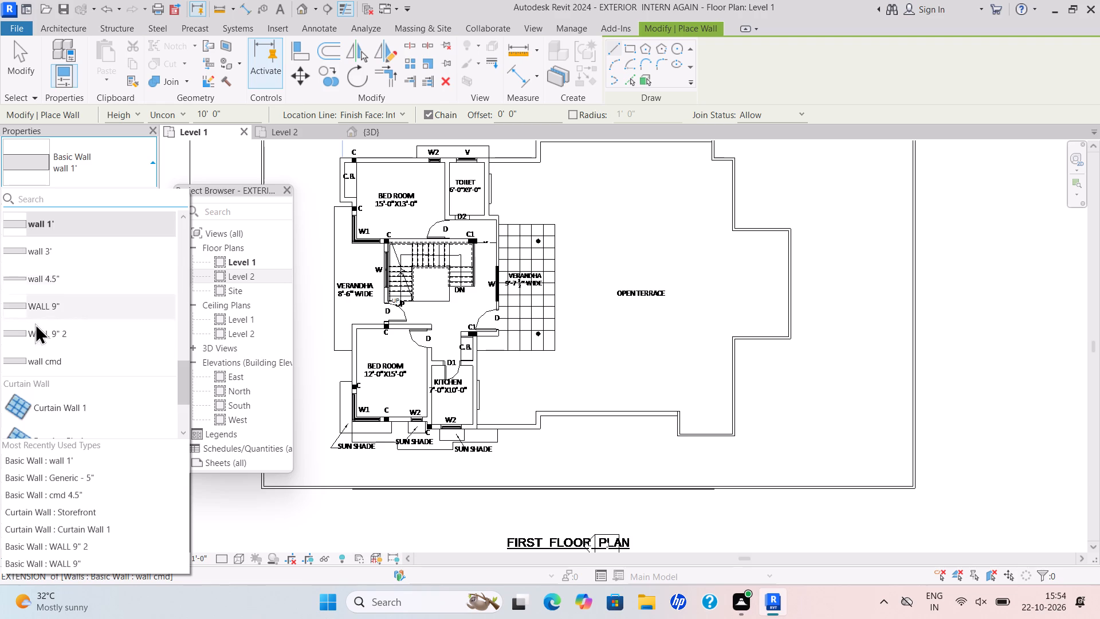
{"action": "scroll", "coordinate": [38, 329], "scroll_direction": "up", "scroll_amount": 7}
{"action": "left_click", "coordinate": [80, 384]}
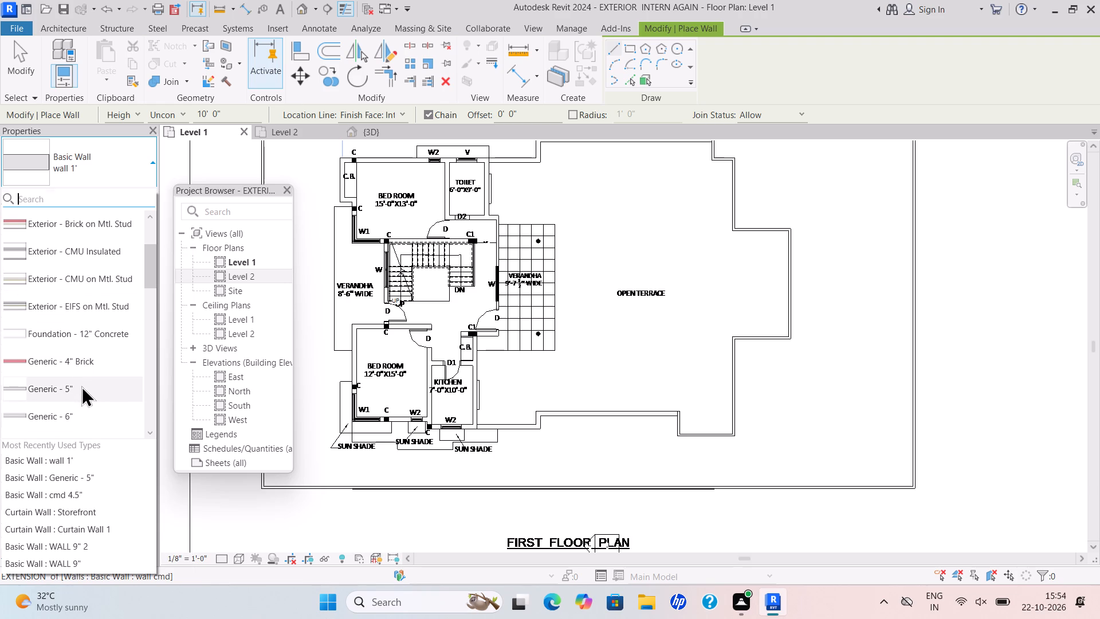
{"action": "left_click", "coordinate": [132, 191]}
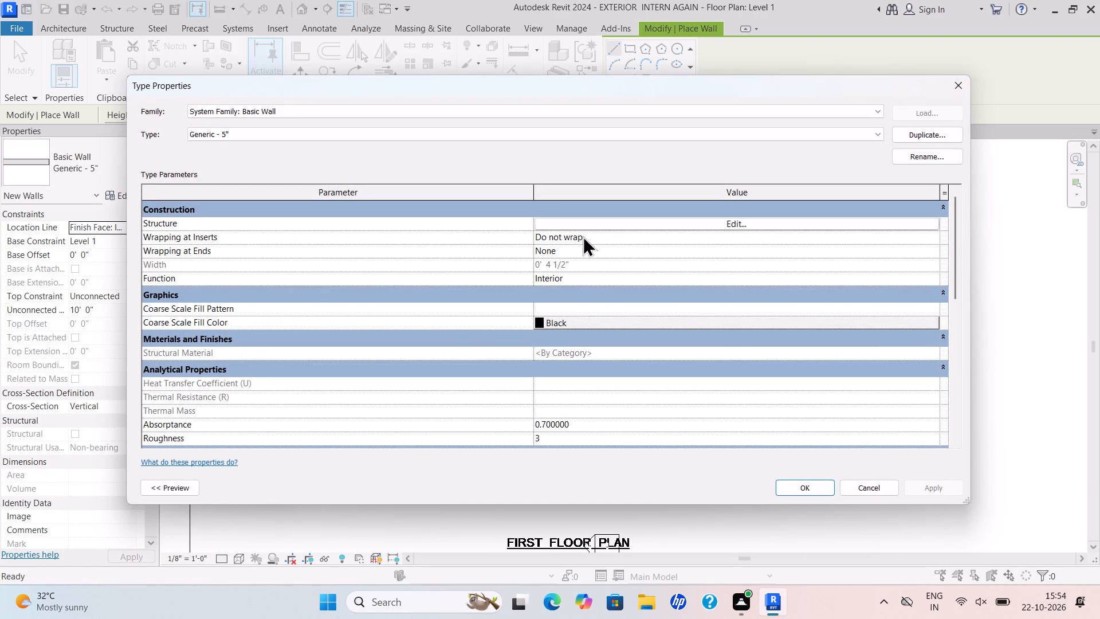
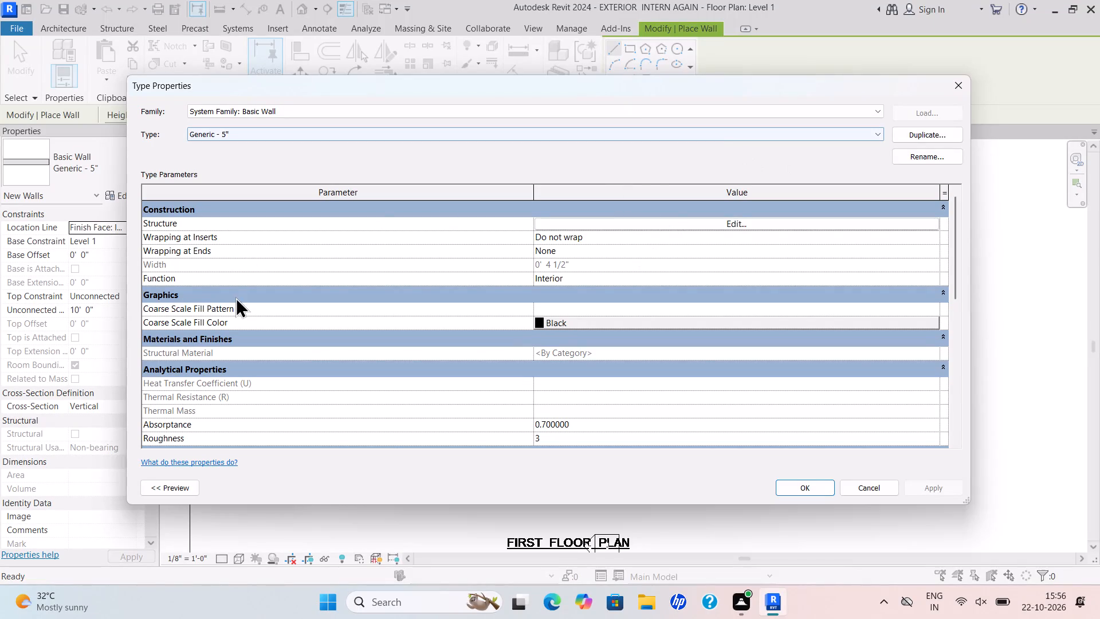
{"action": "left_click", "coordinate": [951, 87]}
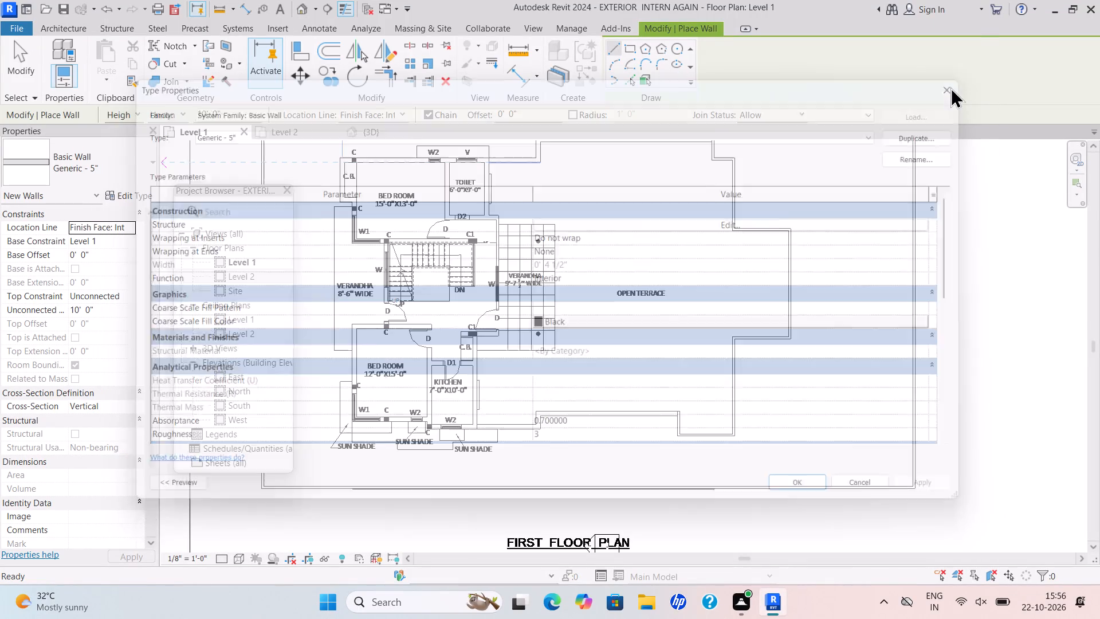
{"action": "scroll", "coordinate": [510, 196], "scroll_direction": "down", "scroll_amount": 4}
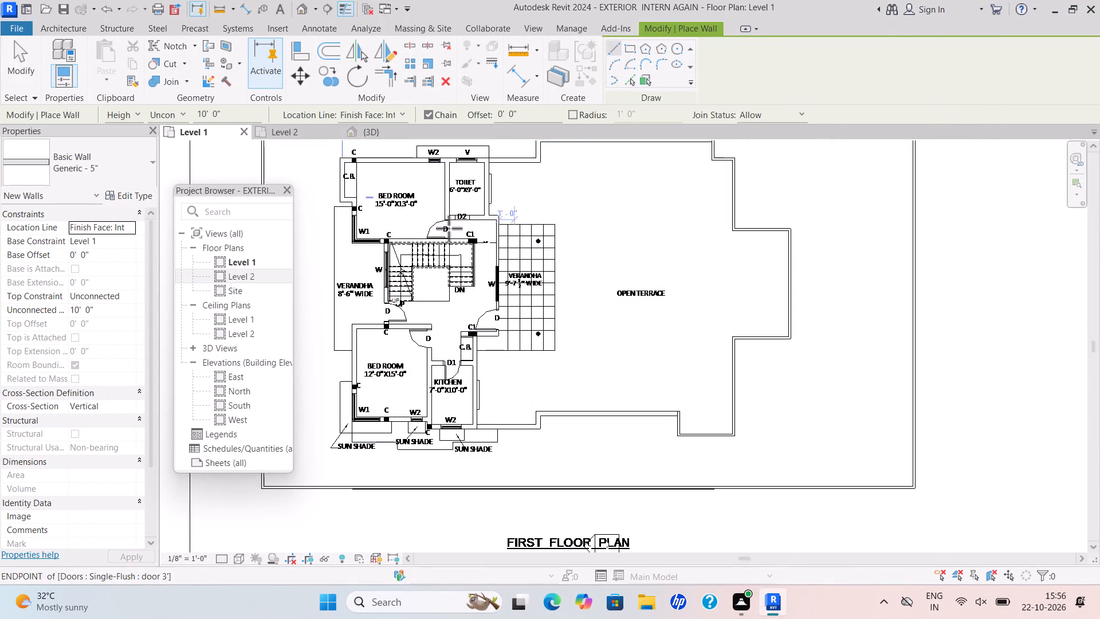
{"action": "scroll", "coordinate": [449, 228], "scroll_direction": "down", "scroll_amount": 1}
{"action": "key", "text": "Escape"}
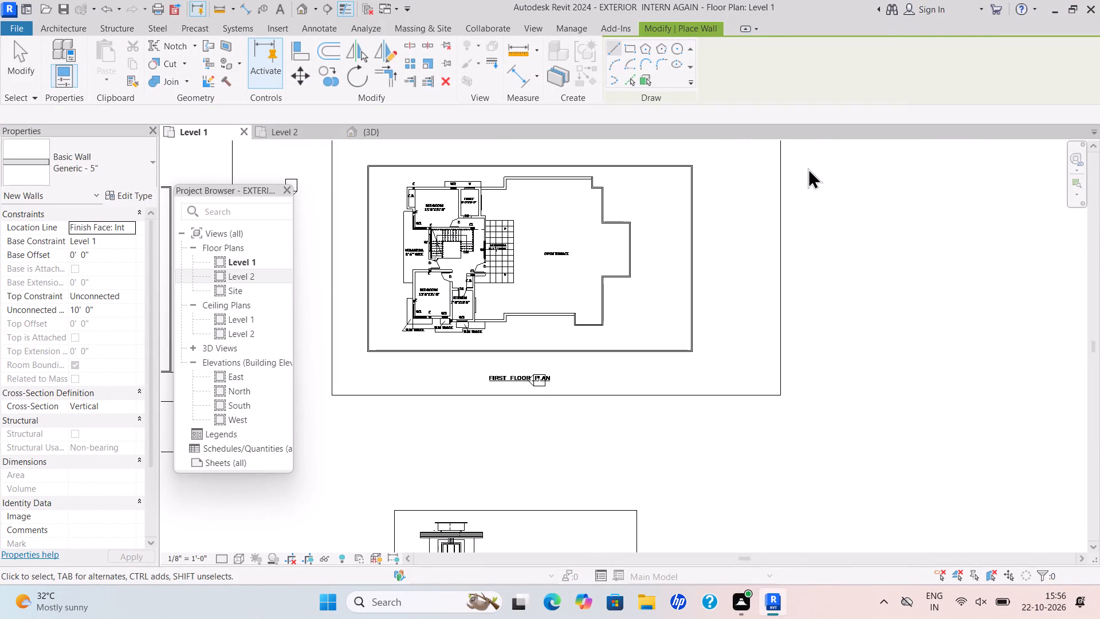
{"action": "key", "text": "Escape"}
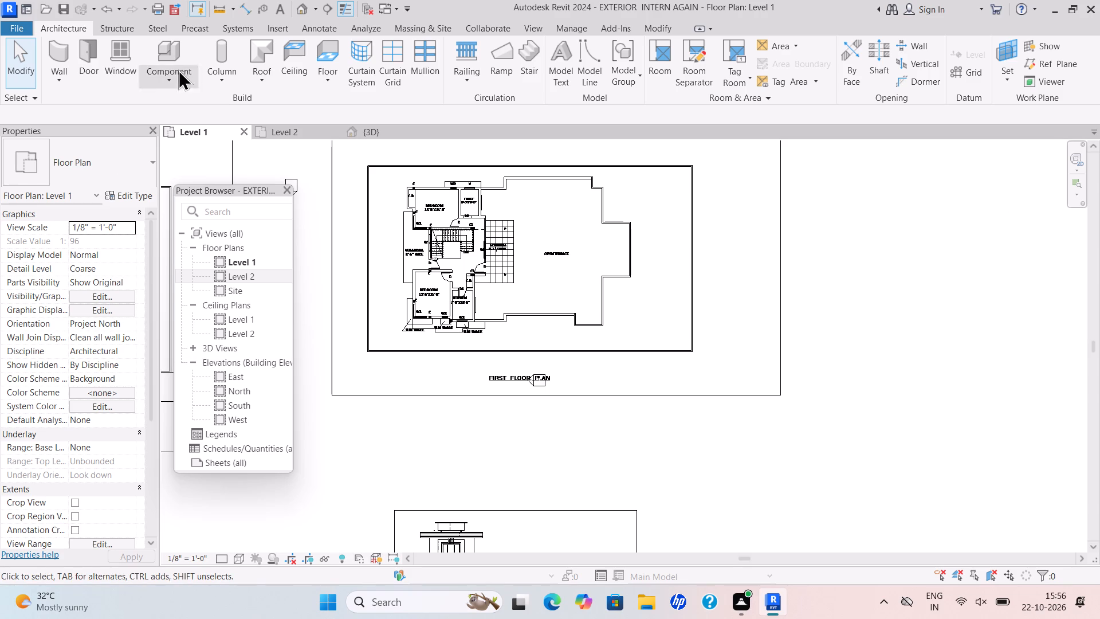
Start an architectural wall with type Generic - 6" and duplicate that type as the basis for a new wall type.
{"action": "left_click", "coordinate": [57, 77]}
{"action": "left_click", "coordinate": [85, 101]}
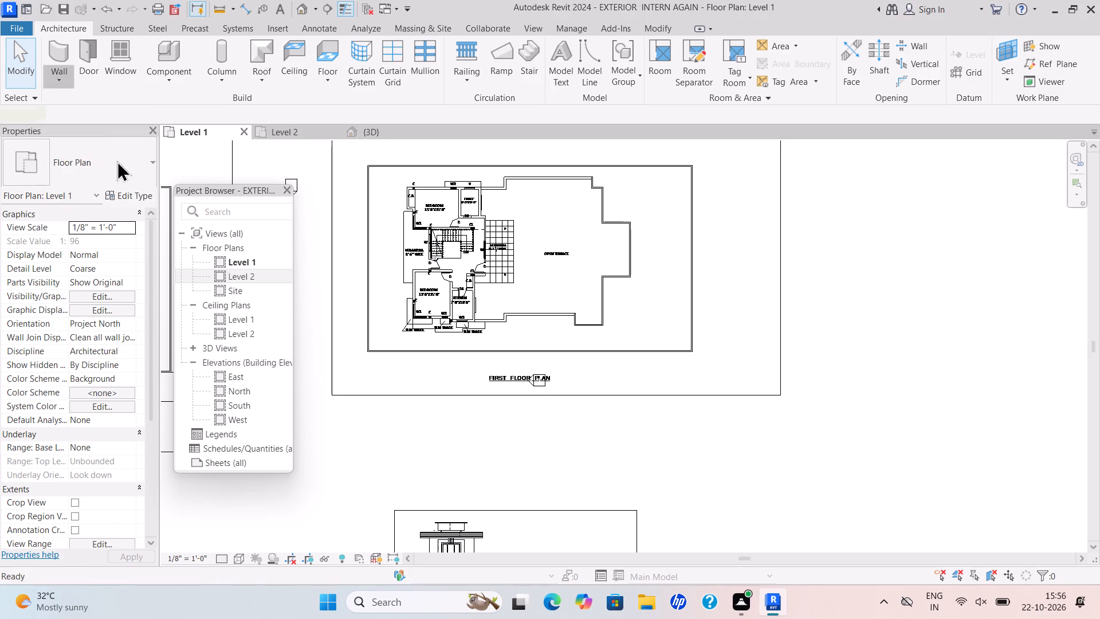
{"action": "left_click", "coordinate": [146, 167]}
{"action": "scroll", "coordinate": [80, 279], "scroll_direction": "up", "scroll_amount": 5}
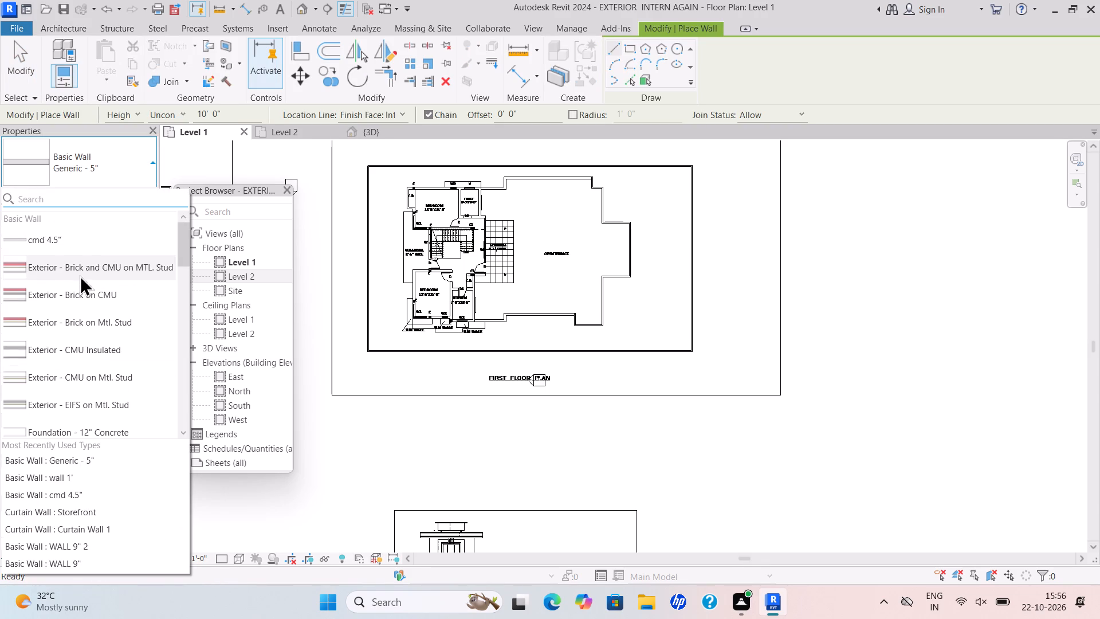
{"action": "scroll", "coordinate": [82, 272], "scroll_direction": "up", "scroll_amount": 5}
{"action": "scroll", "coordinate": [89, 241], "scroll_direction": "down", "scroll_amount": 3}
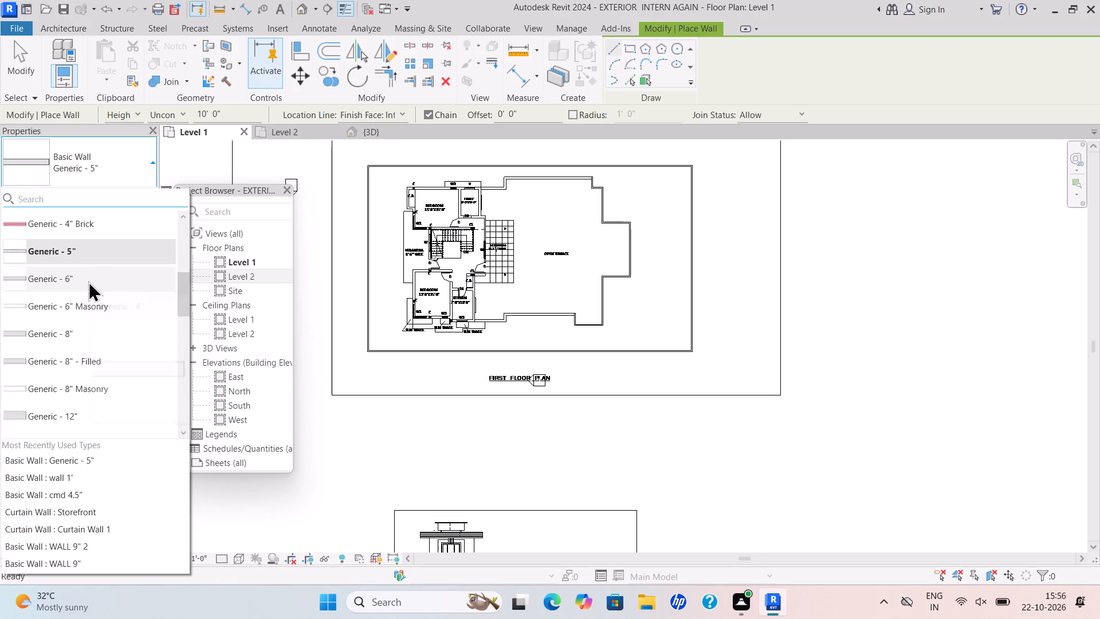
{"action": "left_click", "coordinate": [88, 281]}
{"action": "left_click", "coordinate": [136, 191]}
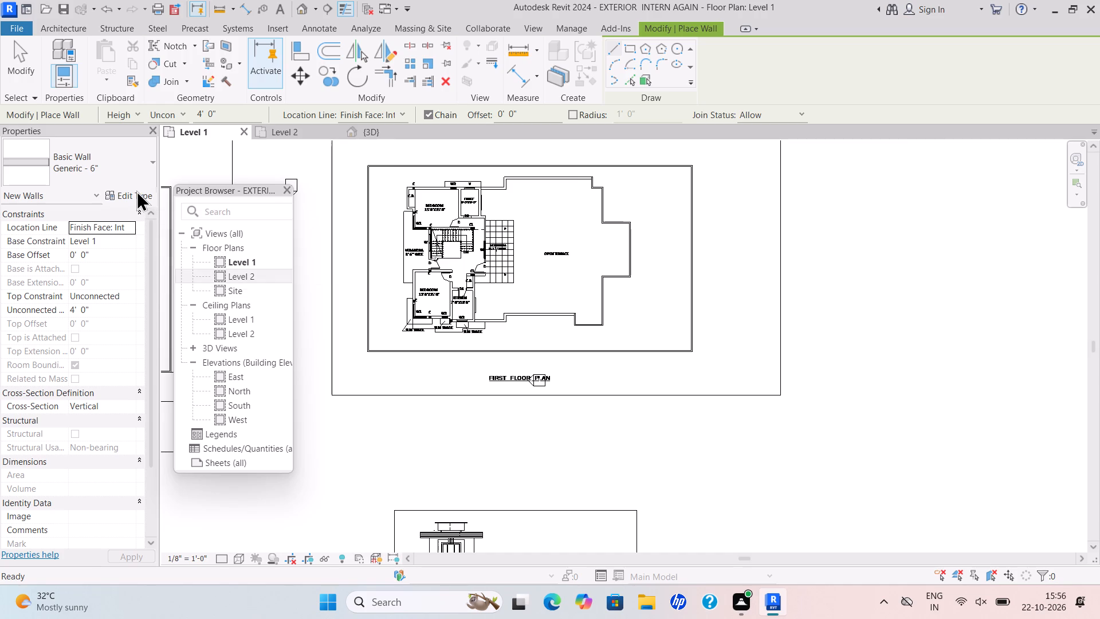
{"action": "left_click", "coordinate": [918, 134]}
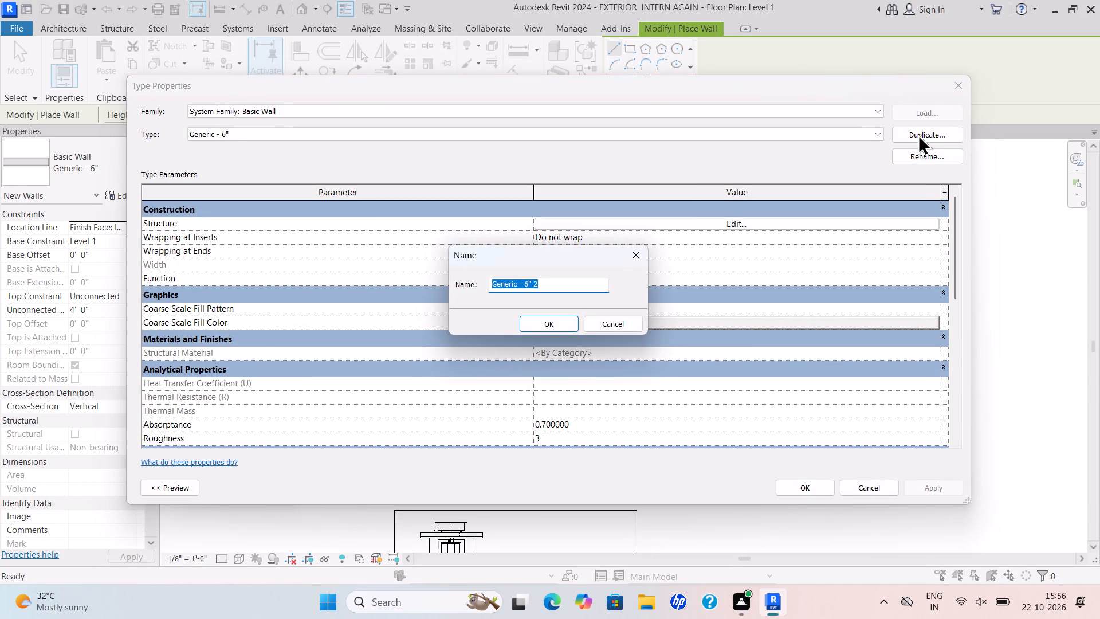
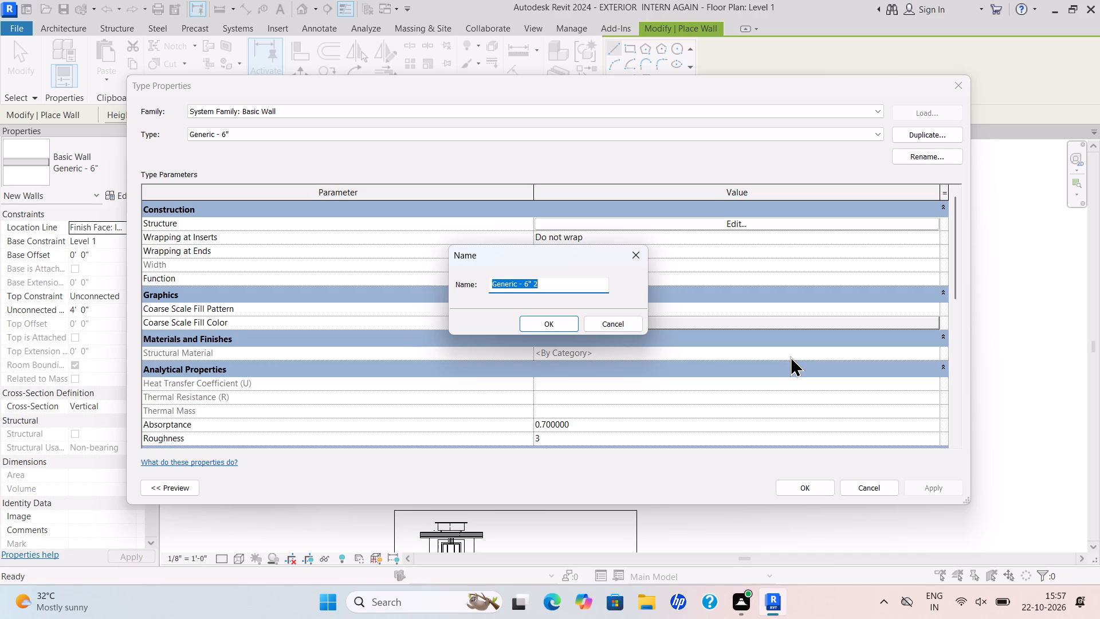
Name the duplicated wall type PARAPET WALL and accept its type properties.
{"action": "scroll", "coordinate": [790, 356], "scroll_direction": "up", "scroll_amount": 1}
{"action": "key", "text": "BackSpace"}
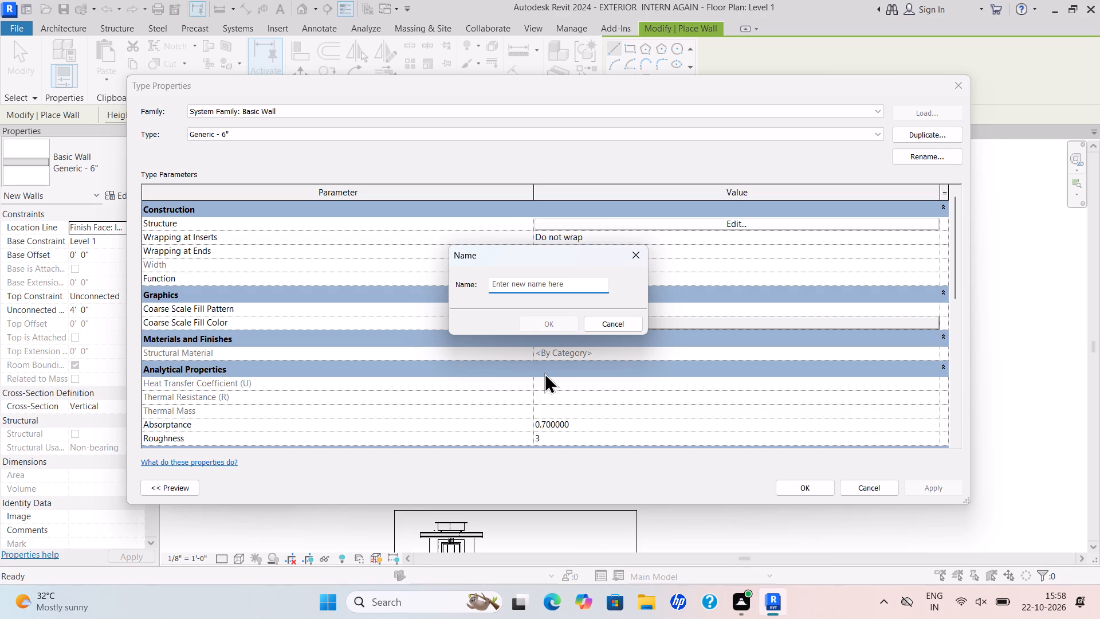
{"action": "type", "text": "PARA"}
{"action": "type", "text": "PET WA"}
{"action": "type", "text": "LL"}
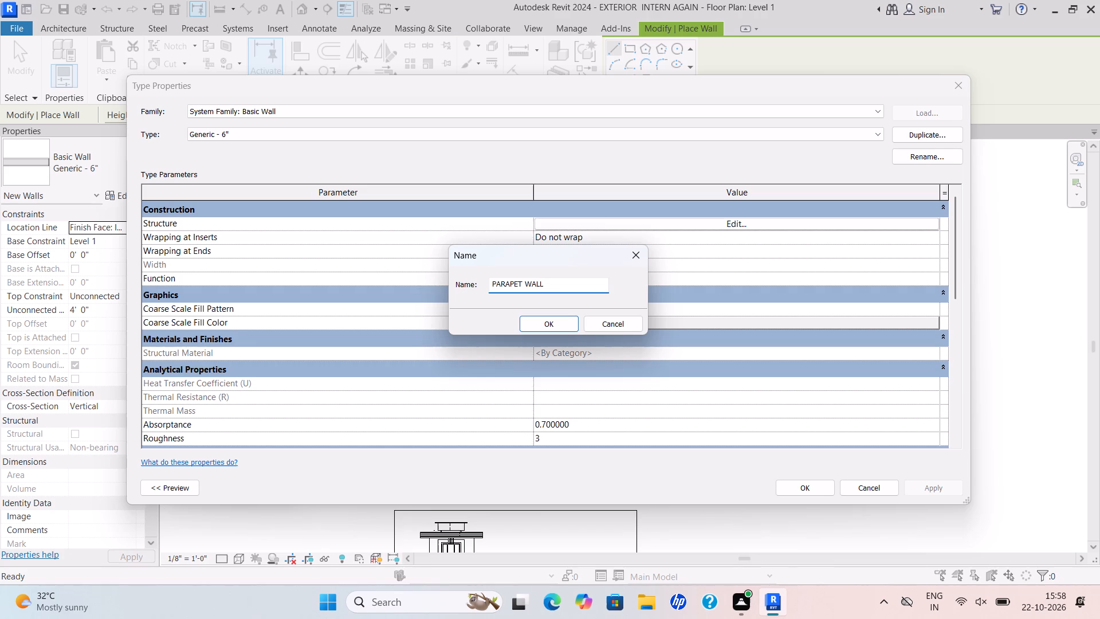
{"action": "left_click", "coordinate": [553, 323]}
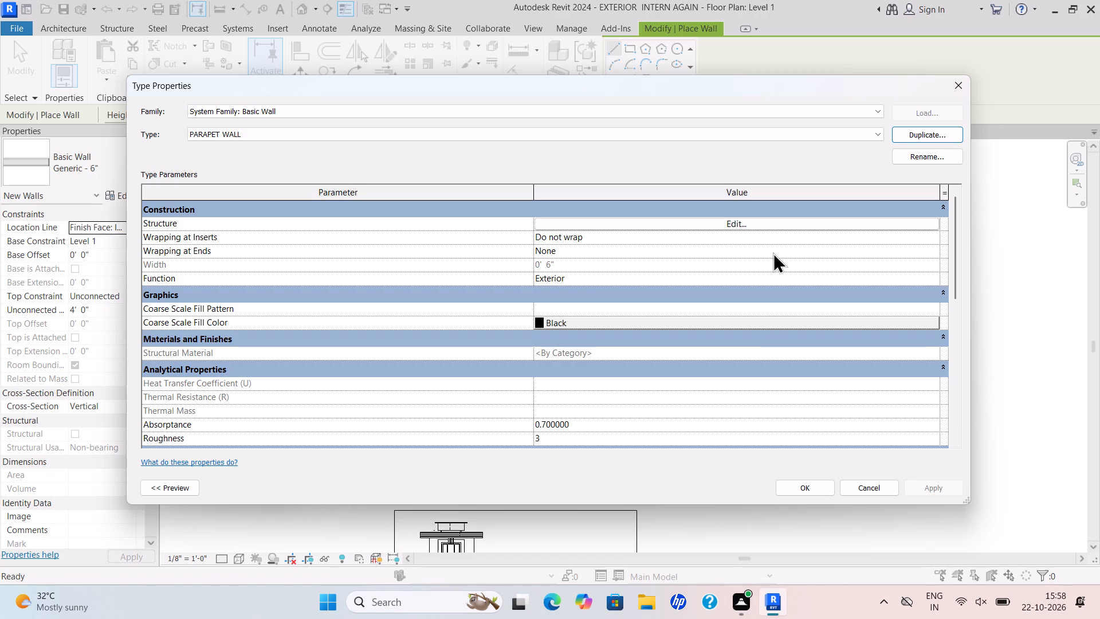
{"action": "left_click", "coordinate": [807, 488]}
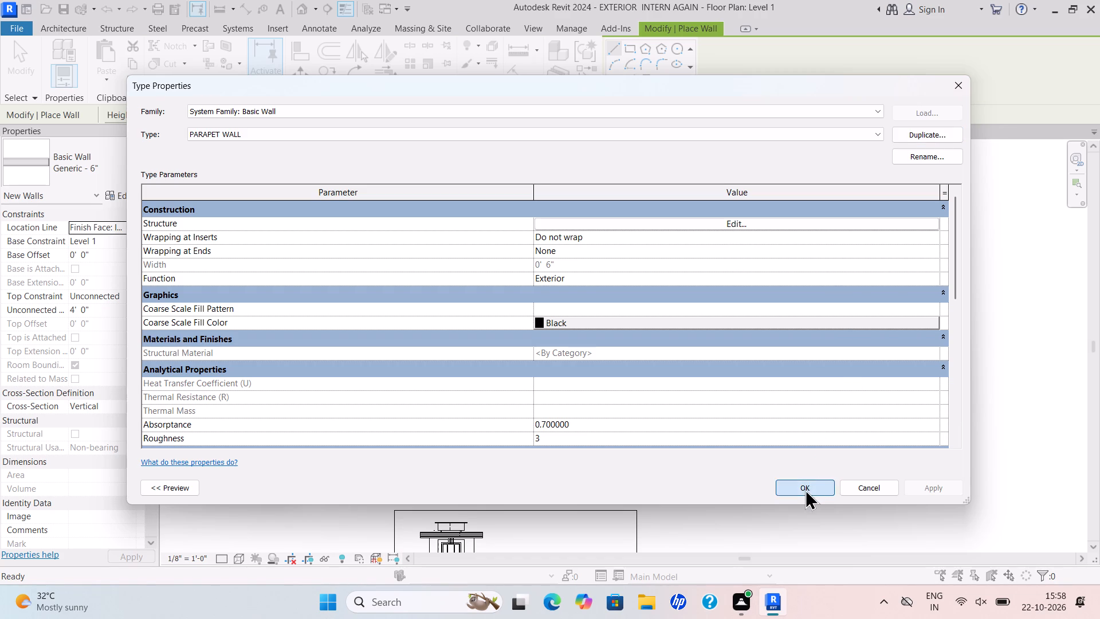
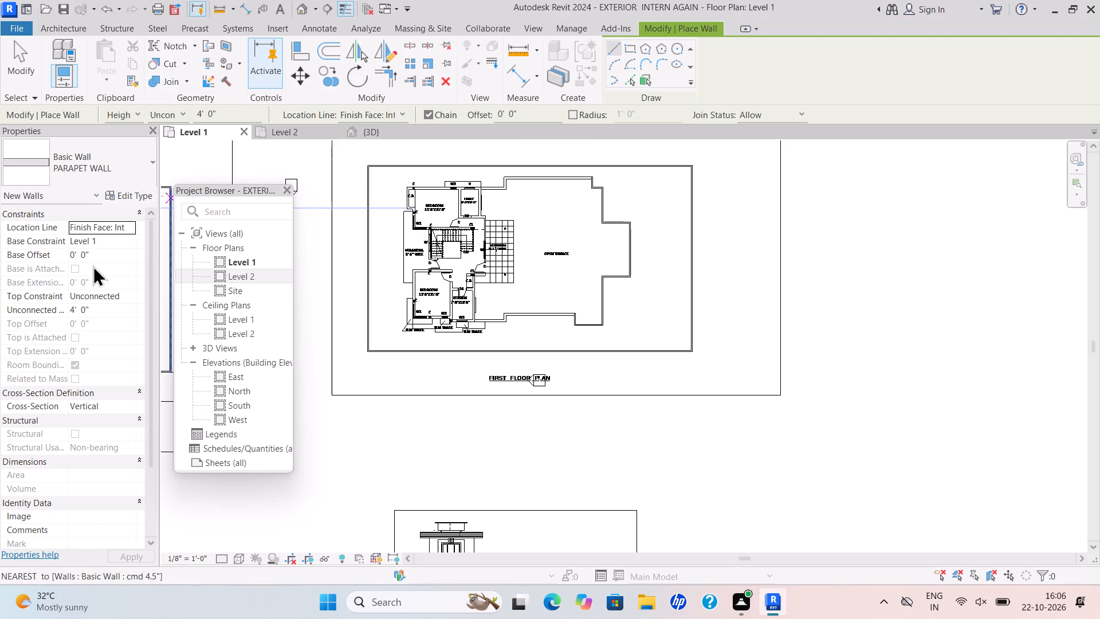
Set the unconnected height for new PARAPET WALL walls to 3'.
{"action": "left_click_drag", "start_coordinate": [93, 315], "coordinate": [89, 322]}
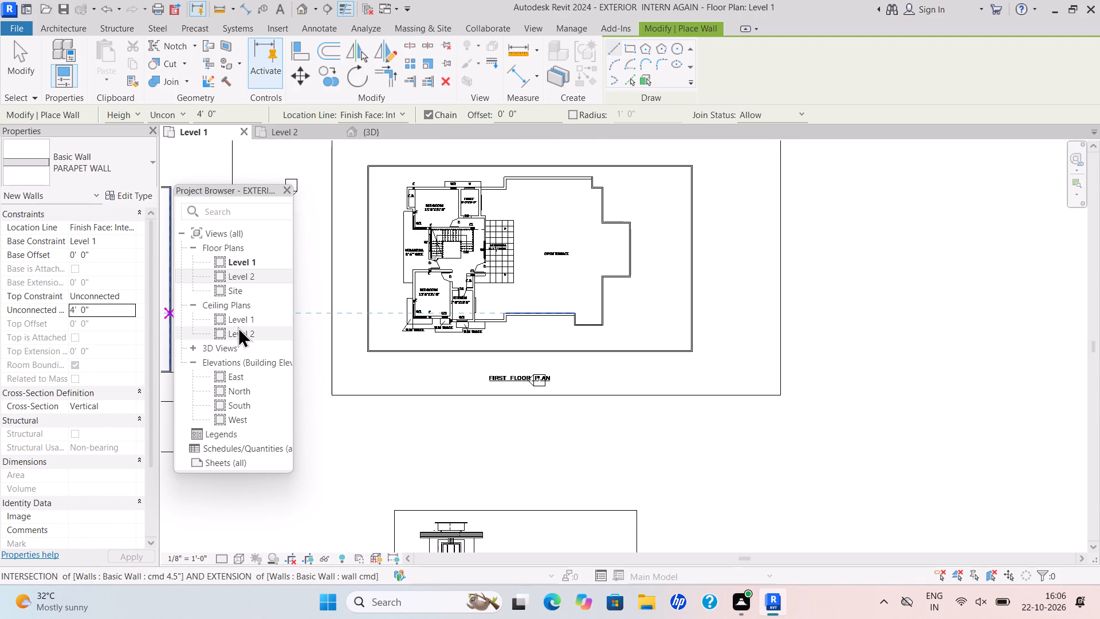
{"action": "left_click_drag", "start_coordinate": [87, 303], "coordinate": [62, 346]}
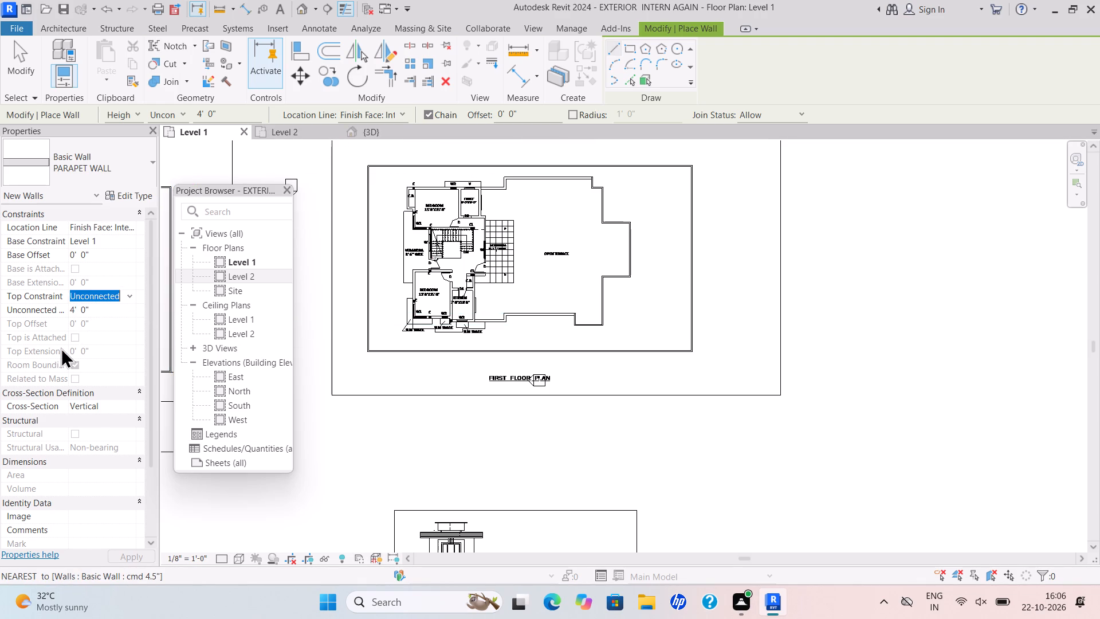
{"action": "left_click_drag", "start_coordinate": [92, 310], "coordinate": [89, 344]}
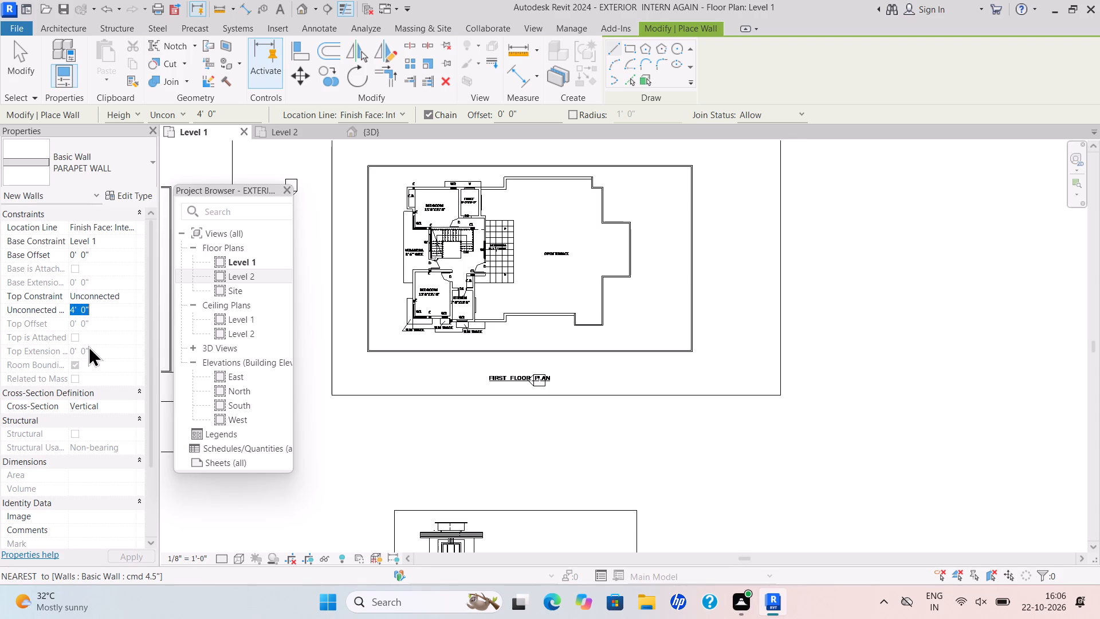
{"action": "key", "text": "BackSpace"}
{"action": "type", "text": "3'"}
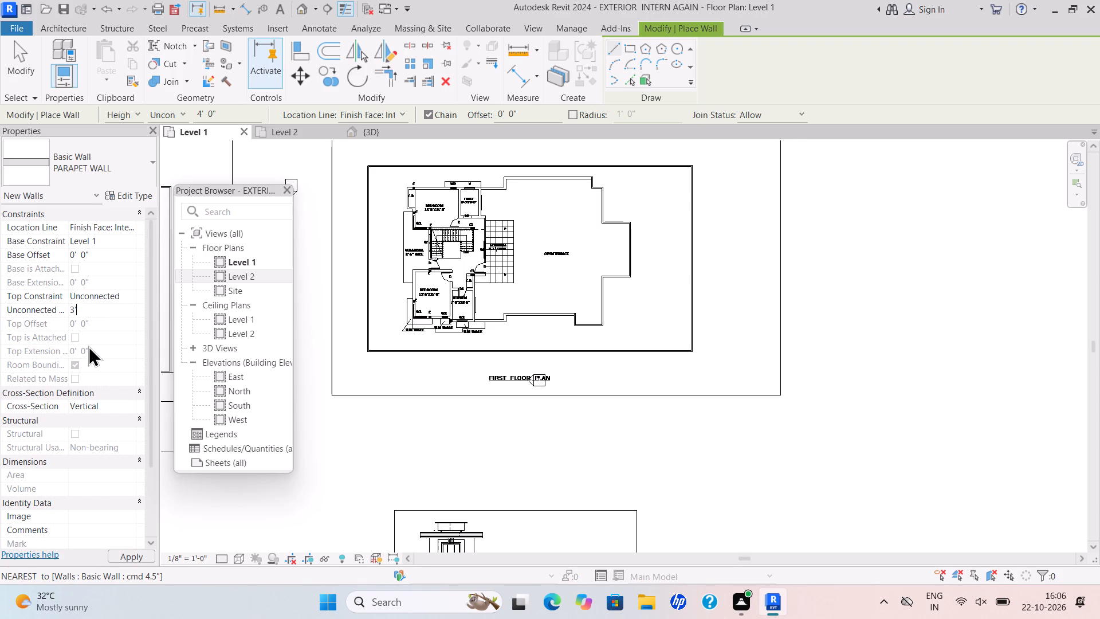
{"action": "key", "text": "Return"}
Set the new parapet walls' base constraint to Level 2 with a base offset of 6".
{"action": "left_click", "coordinate": [115, 240]}
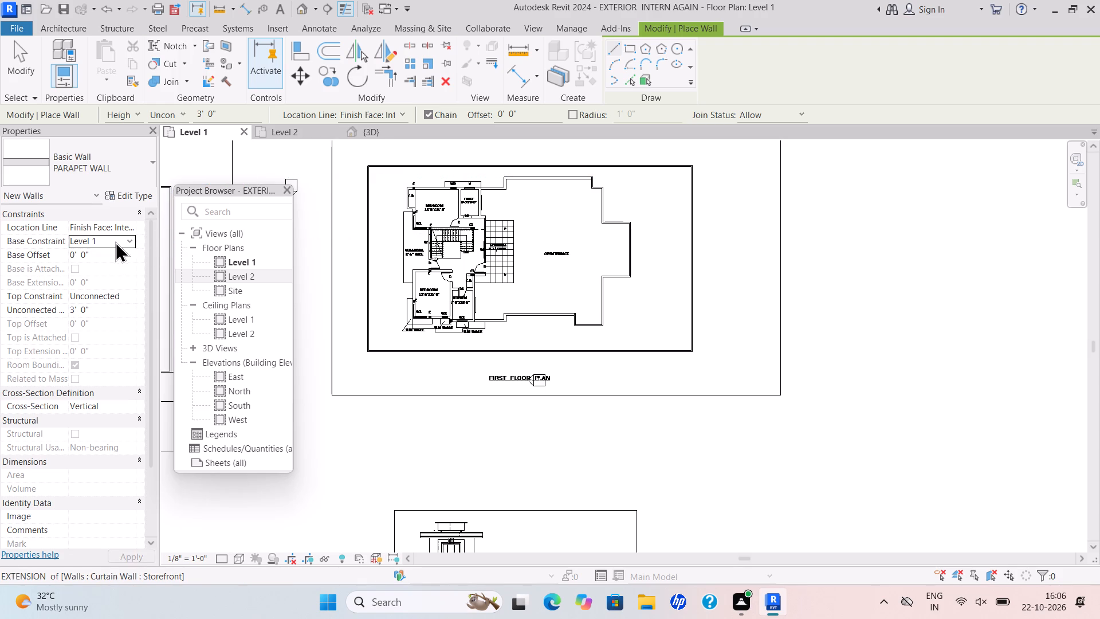
{"action": "left_click", "coordinate": [131, 241]}
{"action": "left_click", "coordinate": [109, 265]}
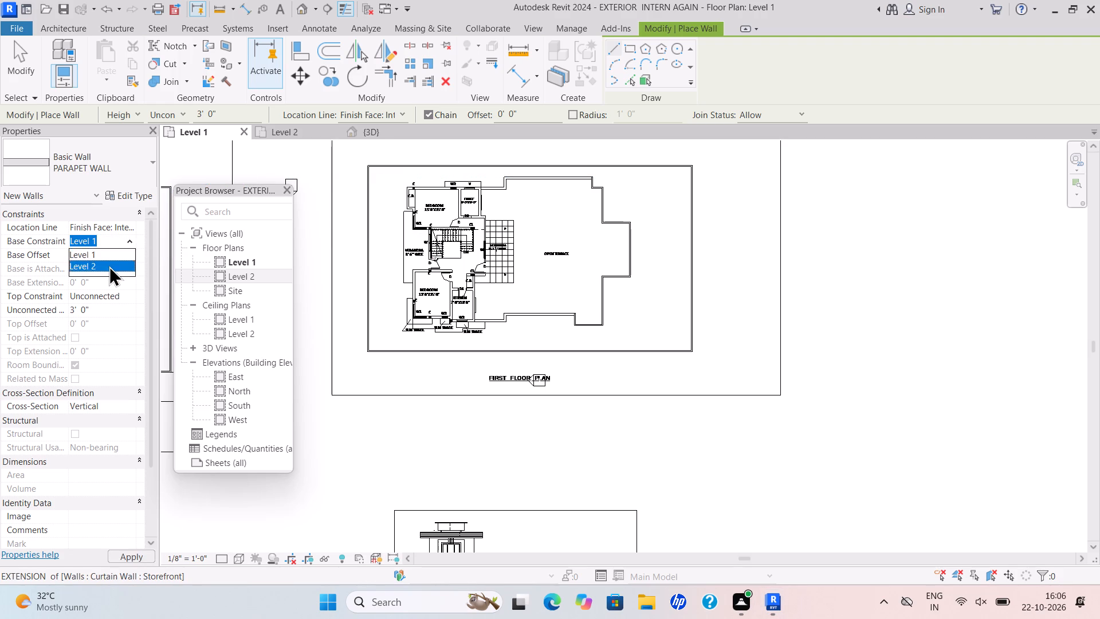
{"action": "left_click_drag", "start_coordinate": [95, 256], "coordinate": [81, 281]}
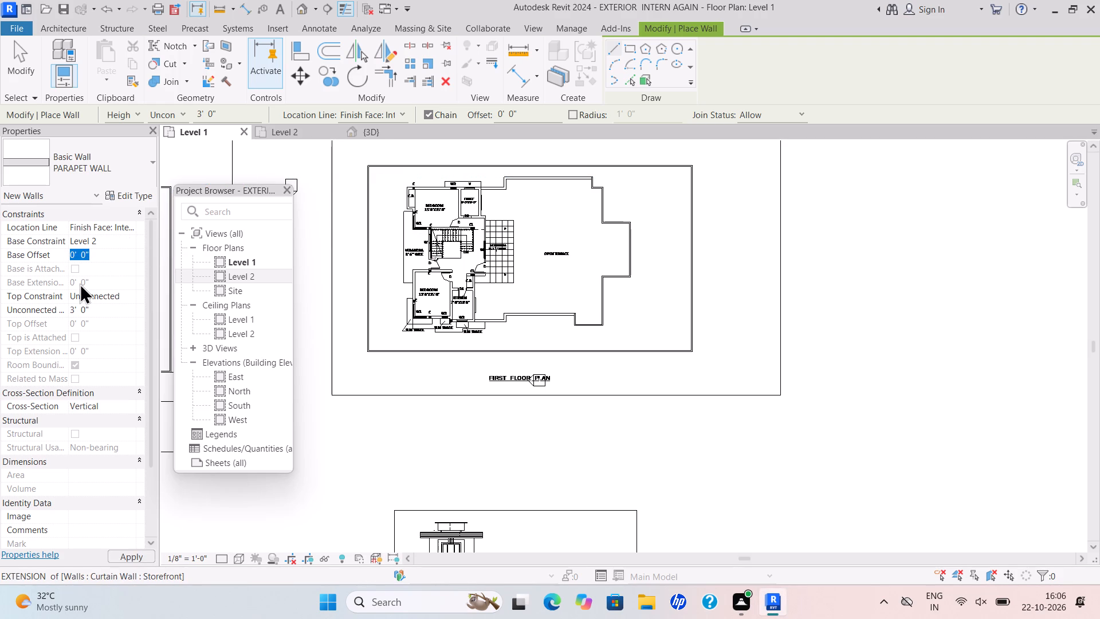
{"action": "key", "text": "BackSpace"}
{"action": "type", "text": "6\""}
{"action": "key", "text": "Return"}
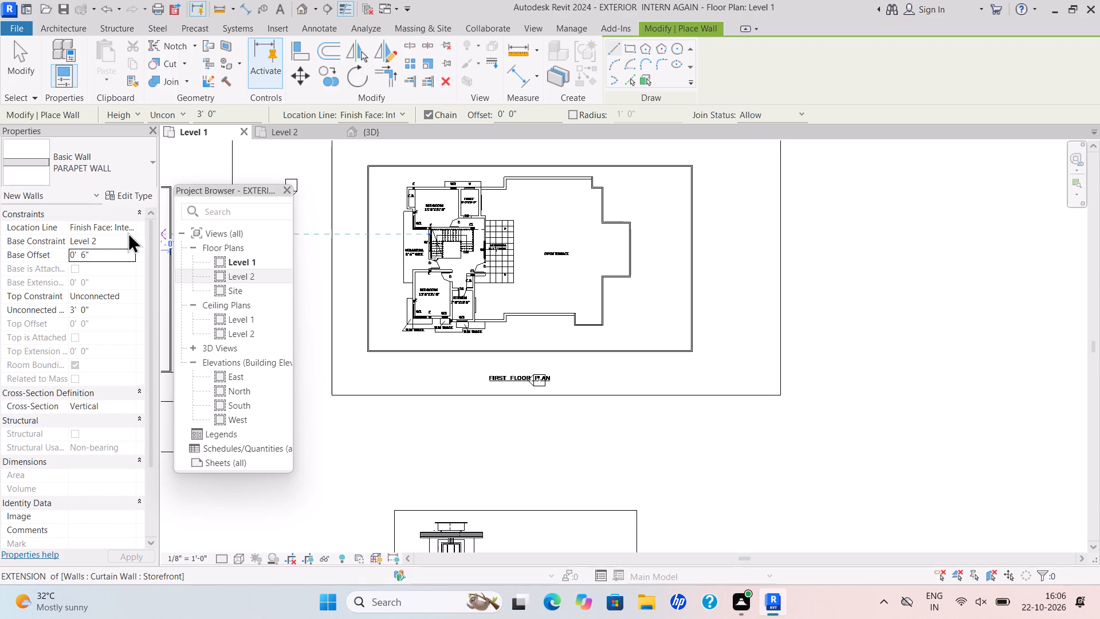
On the Level 2 plan, draw parapet walls from the 15'-0"X13'-0" bedroom's outer corner, 7'-6" along the C.B. and around its jog.
{"action": "left_click", "coordinate": [294, 131]}
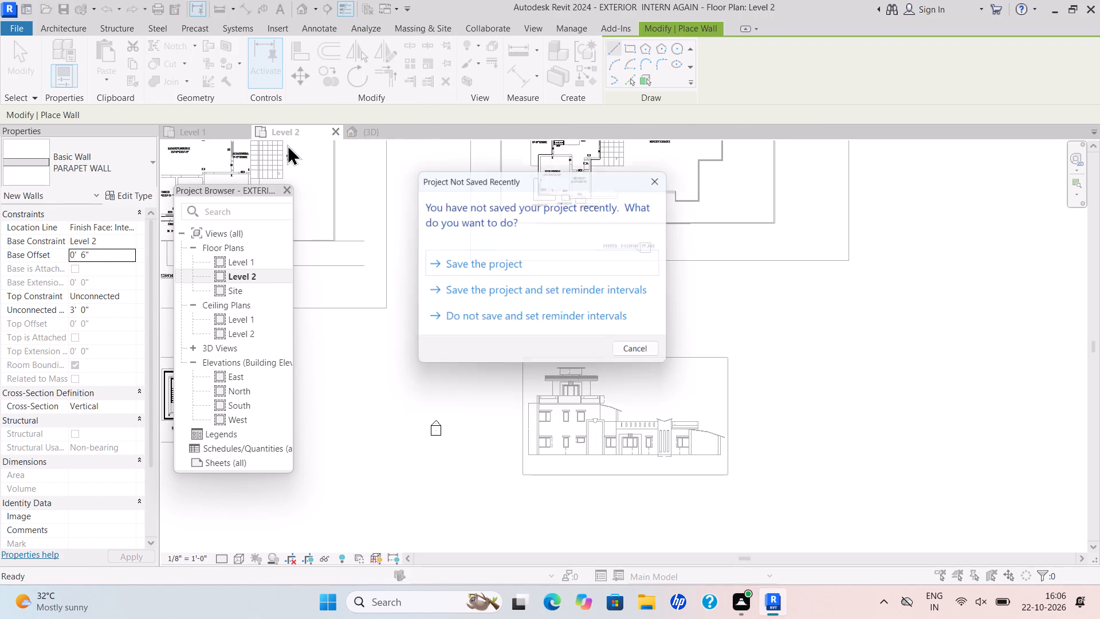
{"action": "left_click", "coordinate": [669, 179]}
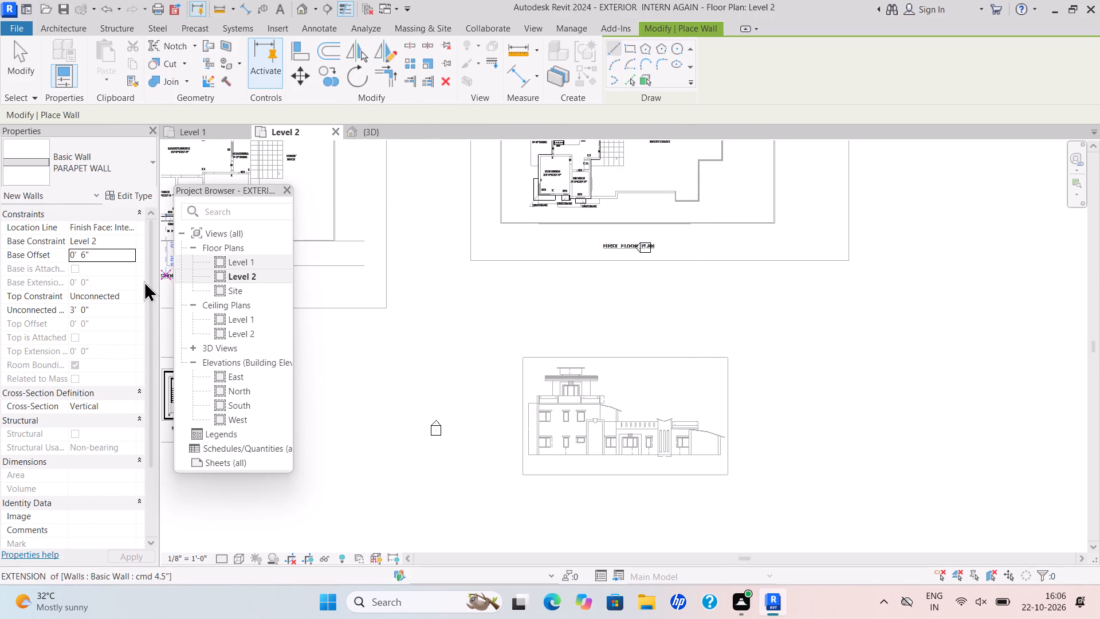
{"action": "scroll", "coordinate": [515, 216], "scroll_direction": "down", "scroll_amount": 4}
{"action": "middle_click_drag", "start_coordinate": [506, 230], "coordinate": [488, 279]}
{"action": "scroll", "coordinate": [489, 264], "scroll_direction": "up", "scroll_amount": 1}
{"action": "scroll", "coordinate": [206, 236], "scroll_direction": "up", "scroll_amount": 1}
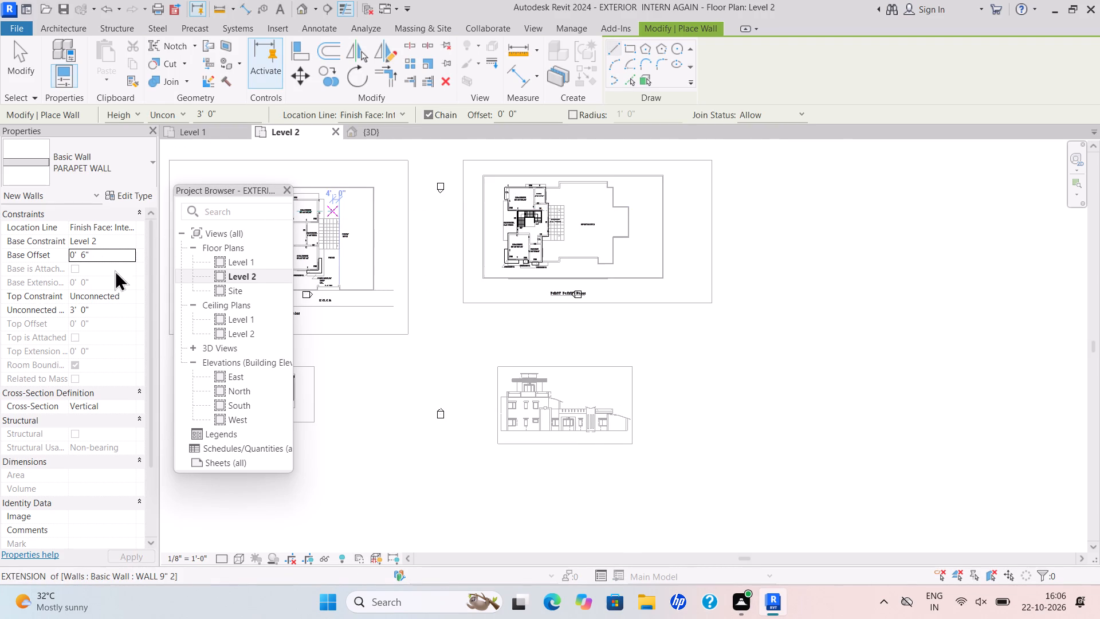
{"action": "scroll", "coordinate": [99, 314], "scroll_direction": "up", "scroll_amount": 2}
{"action": "scroll", "coordinate": [520, 202], "scroll_direction": "up", "scroll_amount": 1}
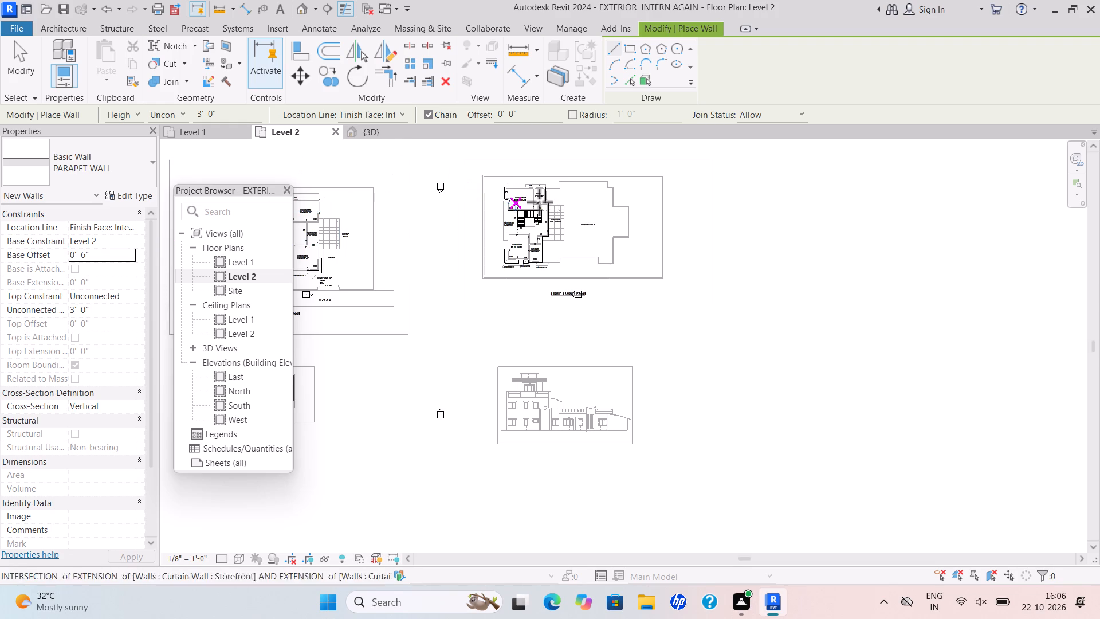
{"action": "scroll", "coordinate": [539, 202], "scroll_direction": "up", "scroll_amount": 4}
{"action": "scroll", "coordinate": [449, 188], "scroll_direction": "up", "scroll_amount": 5}
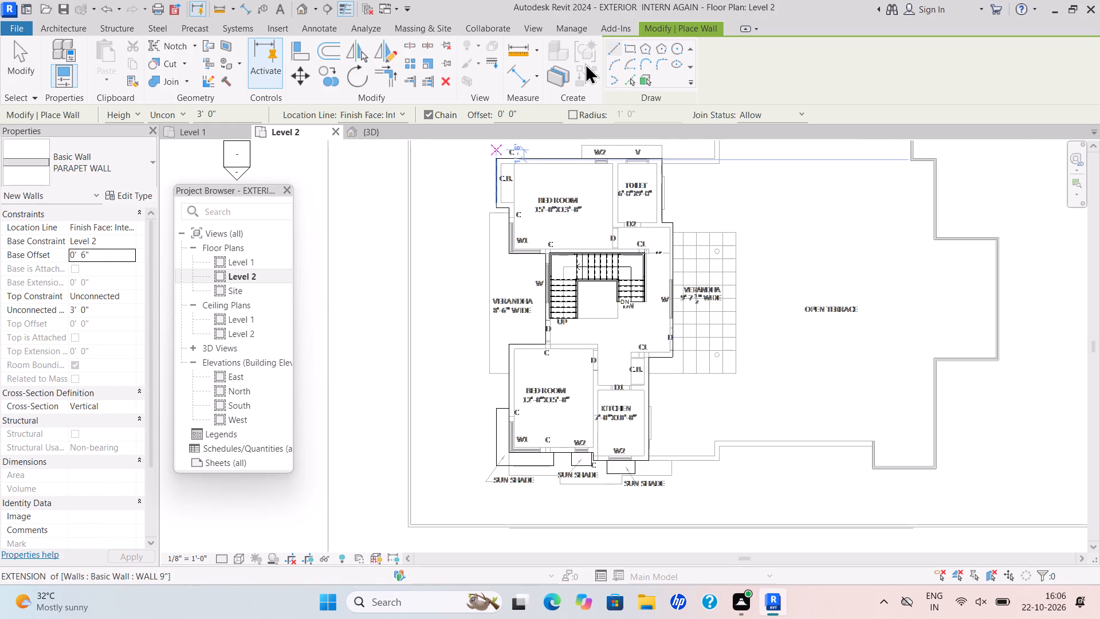
{"action": "left_click", "coordinate": [615, 47]}
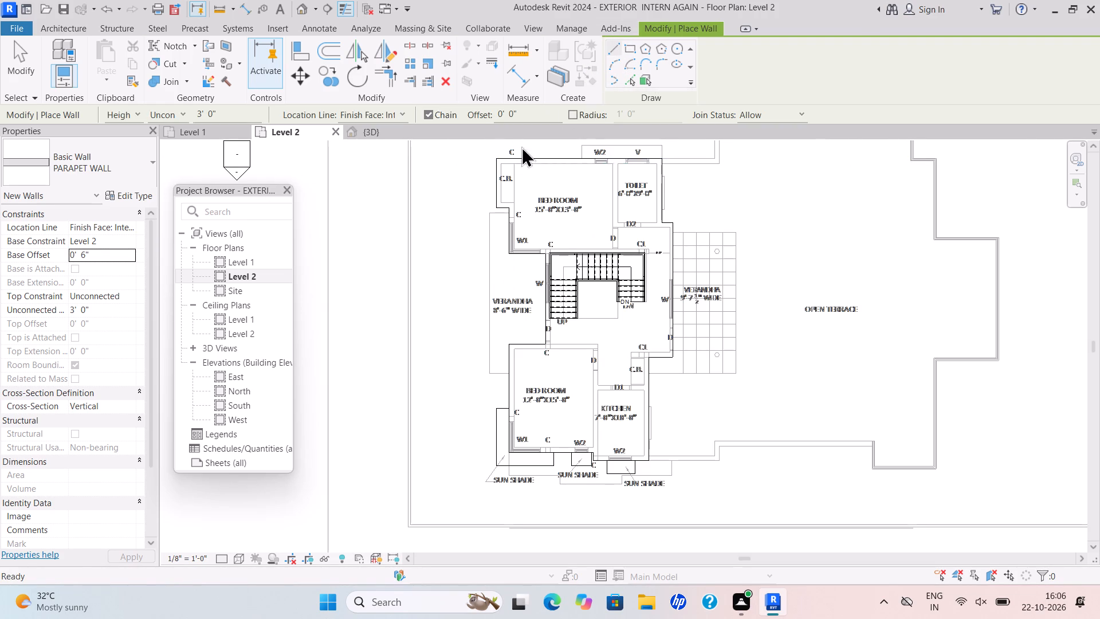
{"action": "scroll", "coordinate": [501, 178], "scroll_direction": "up", "scroll_amount": 5}
{"action": "scroll", "coordinate": [494, 179], "scroll_direction": "down", "scroll_amount": 1}
{"action": "middle_click_drag", "start_coordinate": [494, 185], "coordinate": [494, 238]}
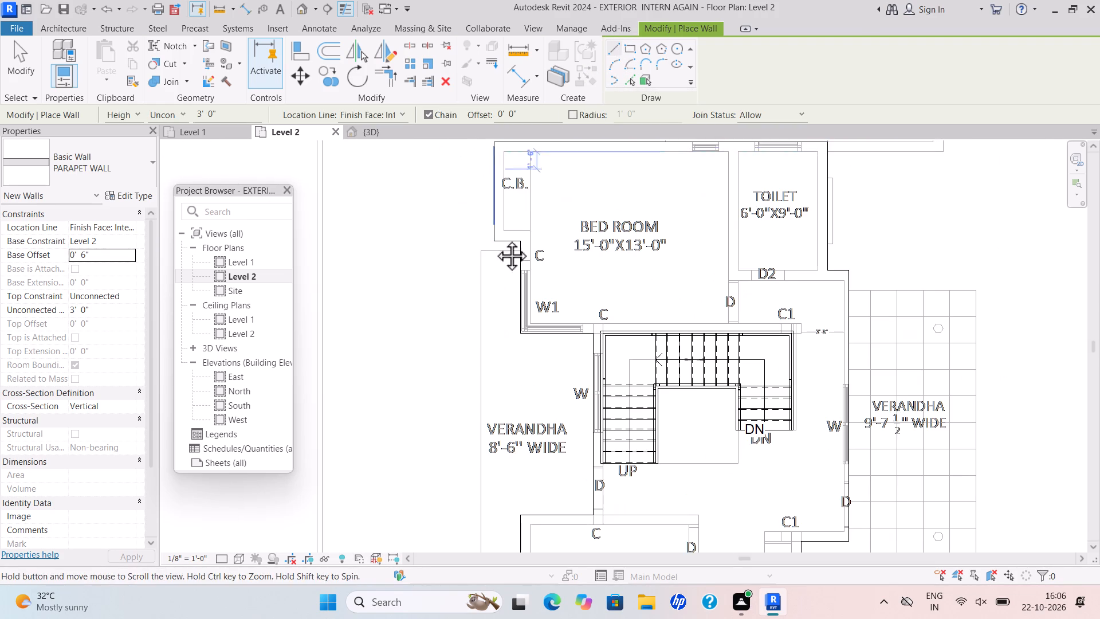
{"action": "middle_click_drag", "start_coordinate": [494, 238], "coordinate": [496, 275]}
{"action": "left_click", "coordinate": [497, 232]}
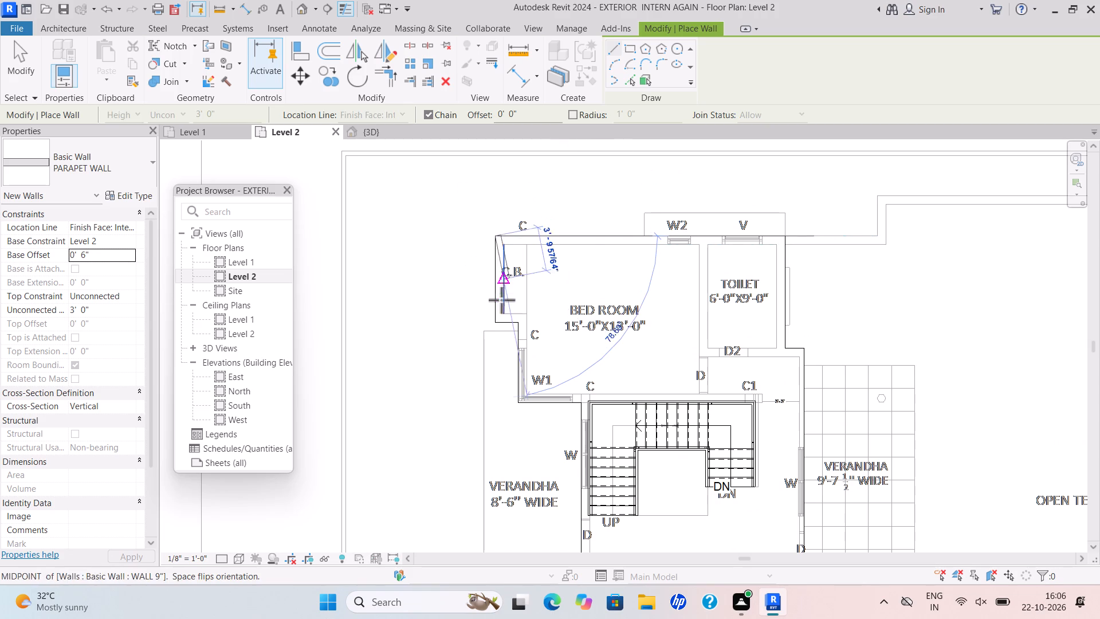
{"action": "scroll", "coordinate": [499, 318], "scroll_direction": "up", "scroll_amount": 6}
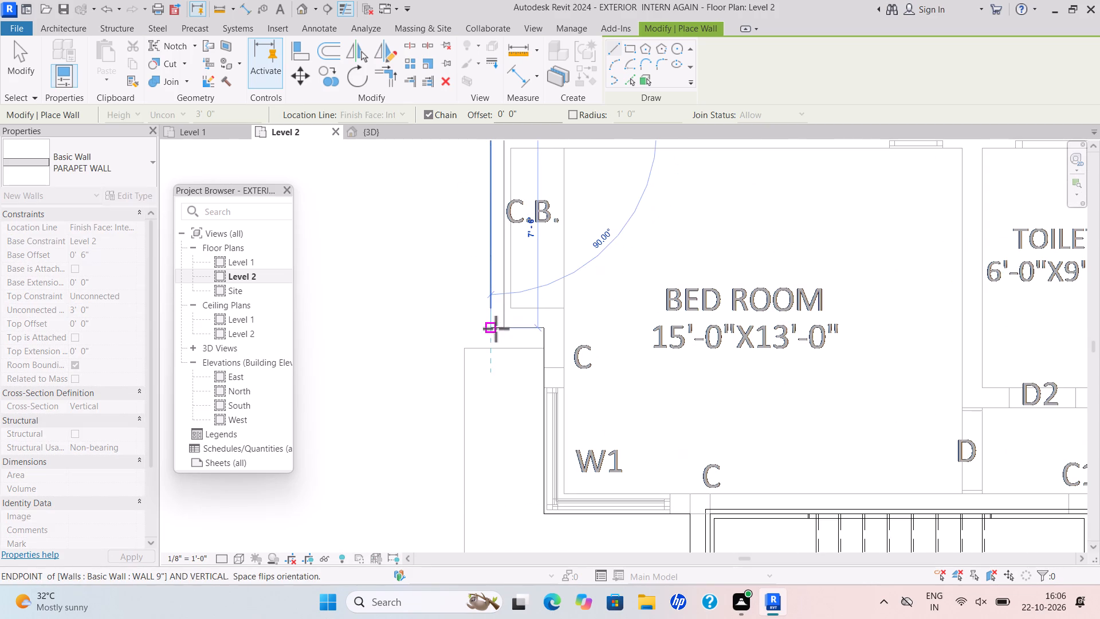
{"action": "left_click_drag", "start_coordinate": [496, 328], "coordinate": [506, 330]}
{"action": "left_click", "coordinate": [547, 327]}
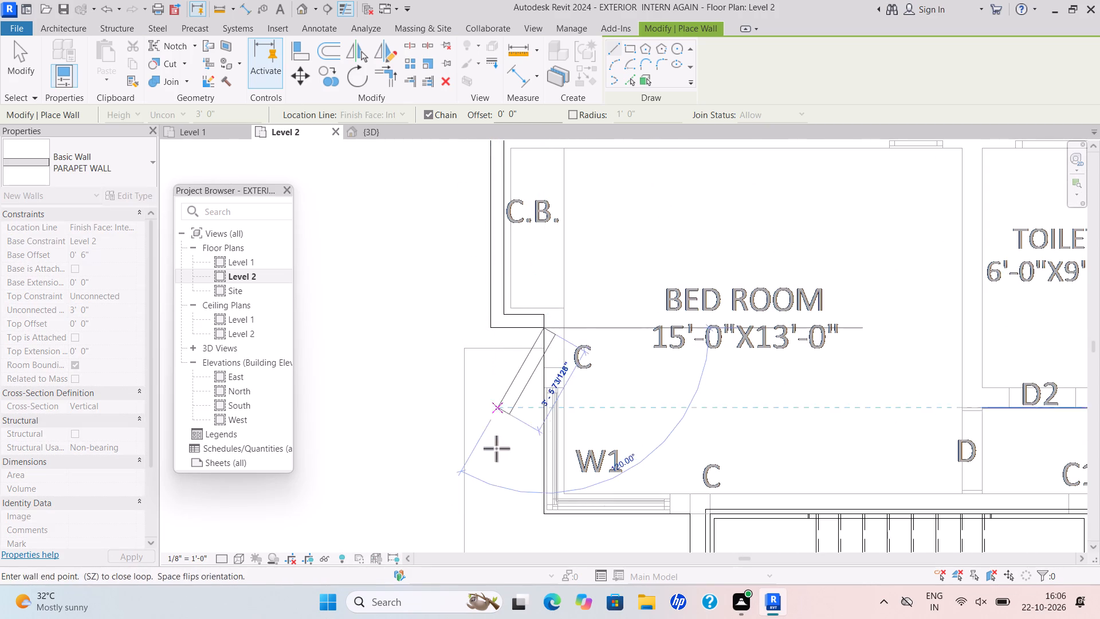
Continue the parapet 7'-0" to the W1 corner, across to the stair wall, and 13'-9" along the 8'-6" wide verandha.
{"action": "scroll", "coordinate": [500, 477], "scroll_direction": "down", "scroll_amount": 3}
{"action": "middle_click_drag", "start_coordinate": [522, 476], "coordinate": [509, 363]}
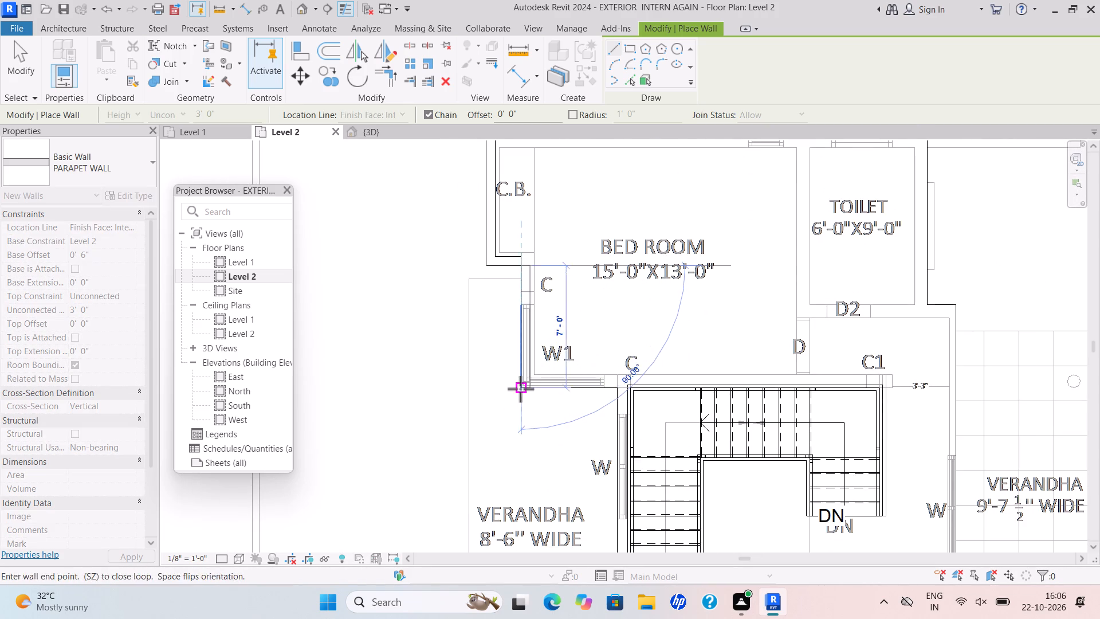
{"action": "scroll", "coordinate": [520, 389], "scroll_direction": "up", "scroll_amount": 6}
{"action": "left_click_drag", "start_coordinate": [524, 390], "coordinate": [529, 391]}
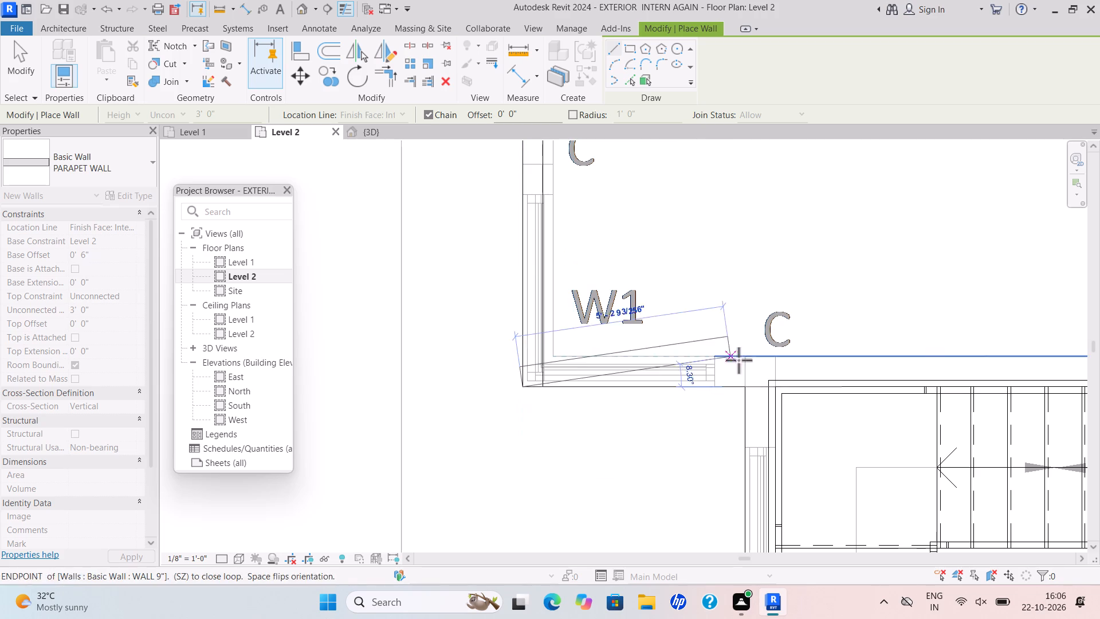
{"action": "left_click", "coordinate": [747, 387]}
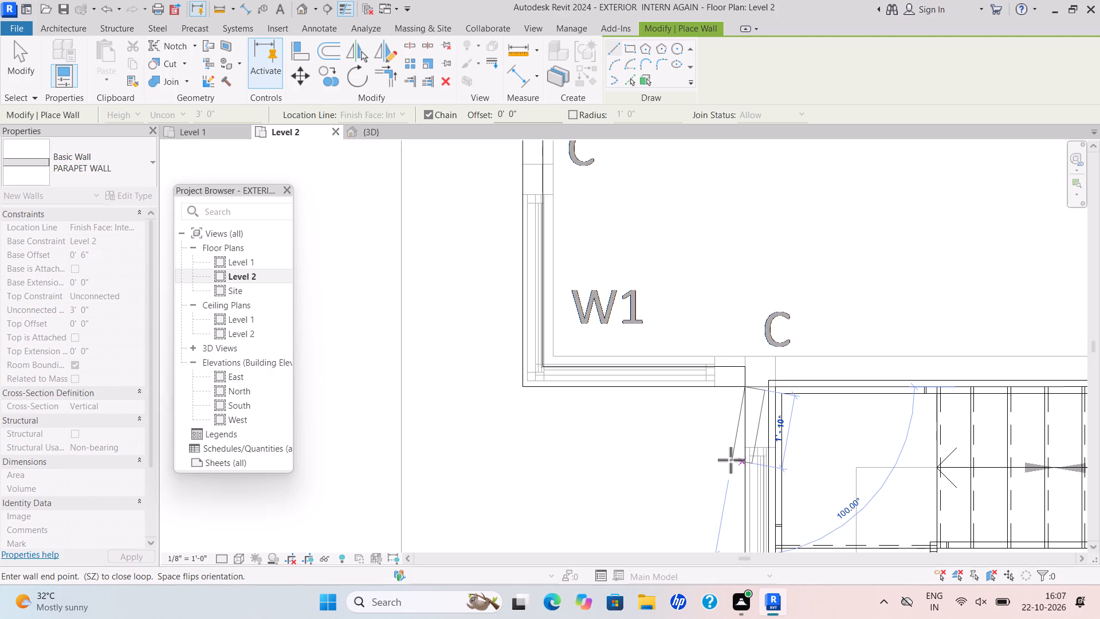
{"action": "scroll", "coordinate": [778, 487], "scroll_direction": "down", "scroll_amount": 3}
{"action": "middle_click_drag", "start_coordinate": [769, 479], "coordinate": [636, 157]}
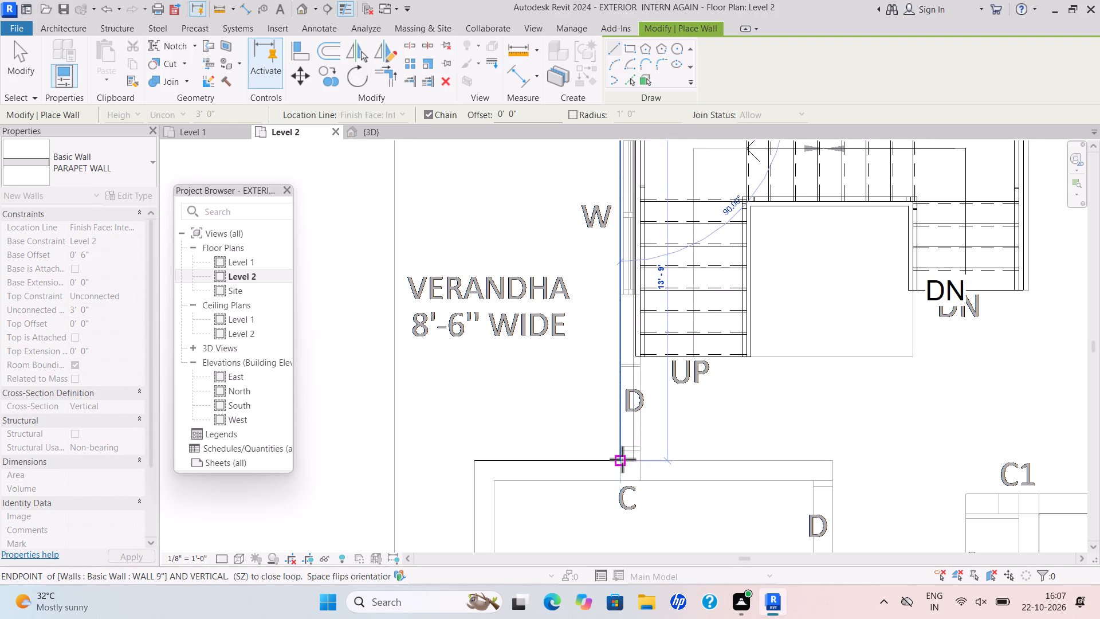
{"action": "scroll", "coordinate": [623, 463], "scroll_direction": "up", "scroll_amount": 5}
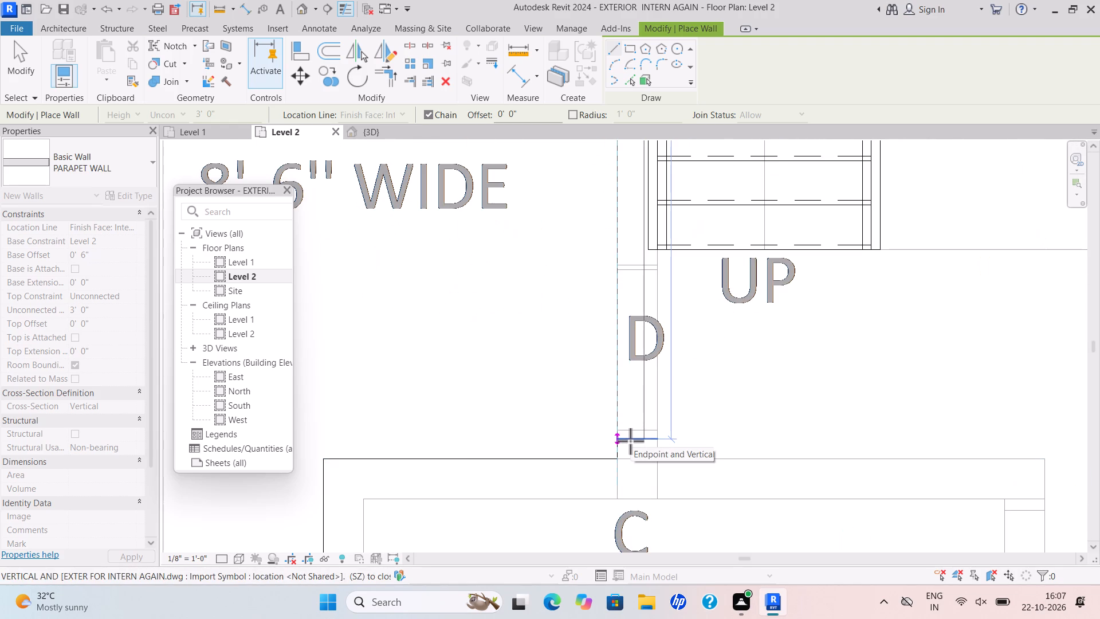
{"action": "scroll", "coordinate": [632, 459], "scroll_direction": "up", "scroll_amount": 5}
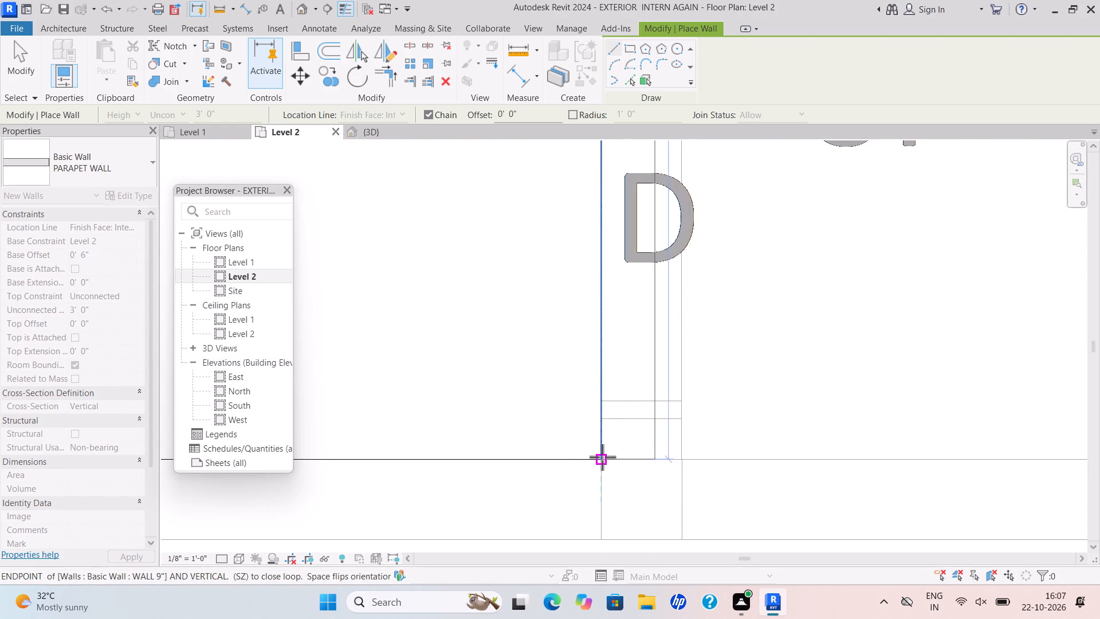
{"action": "left_click", "coordinate": [602, 457]}
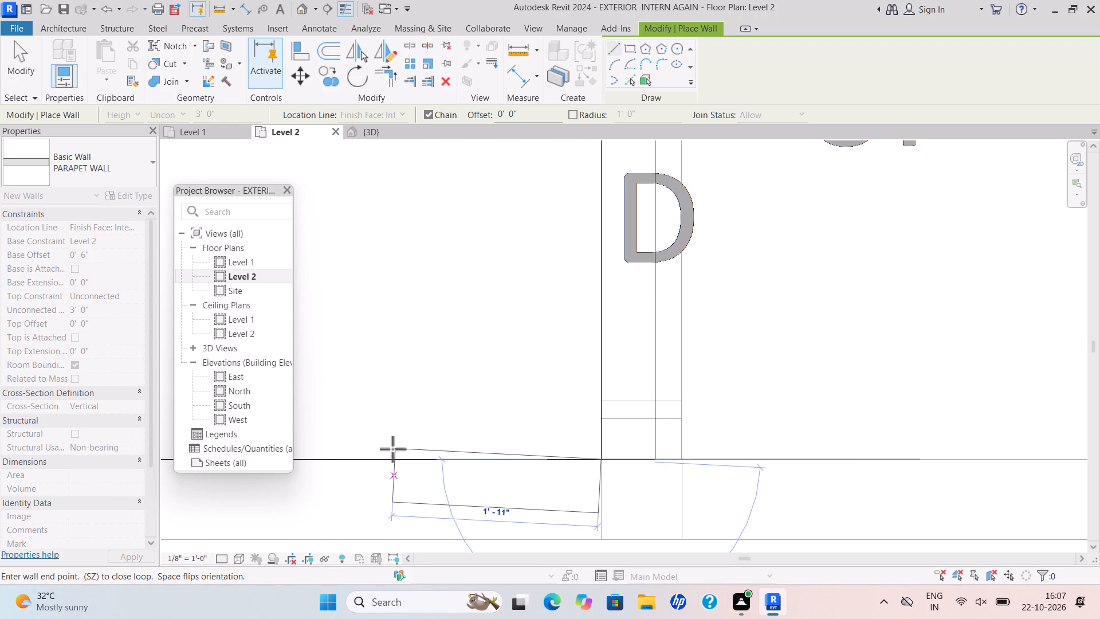
Continue the parapet around the 12'-0"X15'-0" bedroom's outer corner and along its outer side to the W1 corner by the sun shade.
{"action": "scroll", "coordinate": [386, 455], "scroll_direction": "down", "scroll_amount": 2}
{"action": "middle_click_drag", "start_coordinate": [385, 456], "coordinate": [709, 405]}
{"action": "middle_click", "coordinate": [713, 403]}
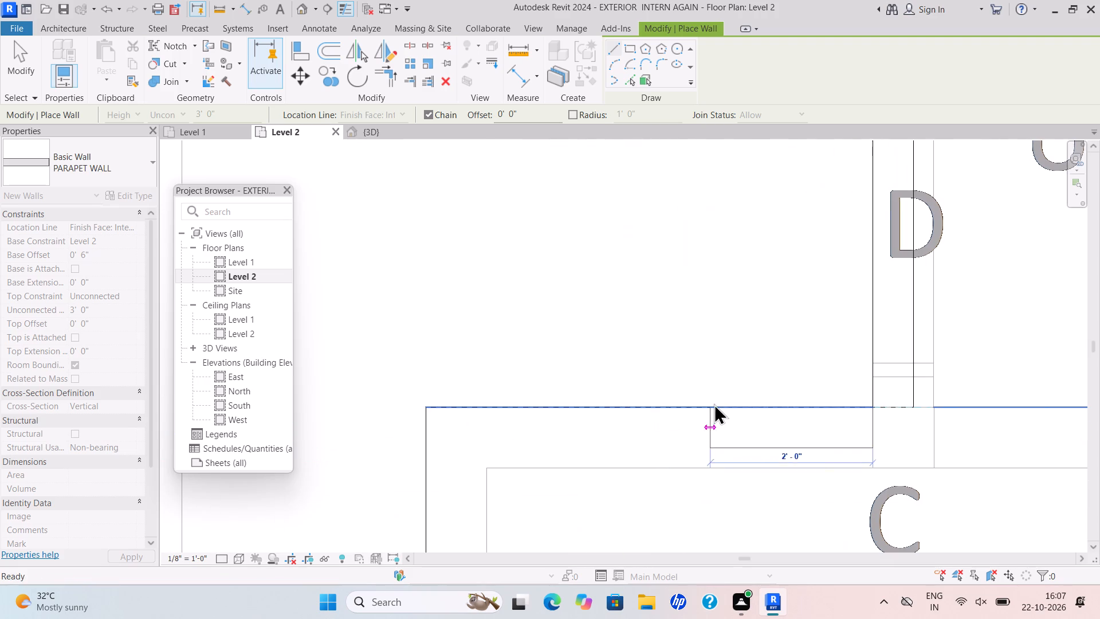
{"action": "left_click_drag", "start_coordinate": [423, 412], "coordinate": [427, 419]}
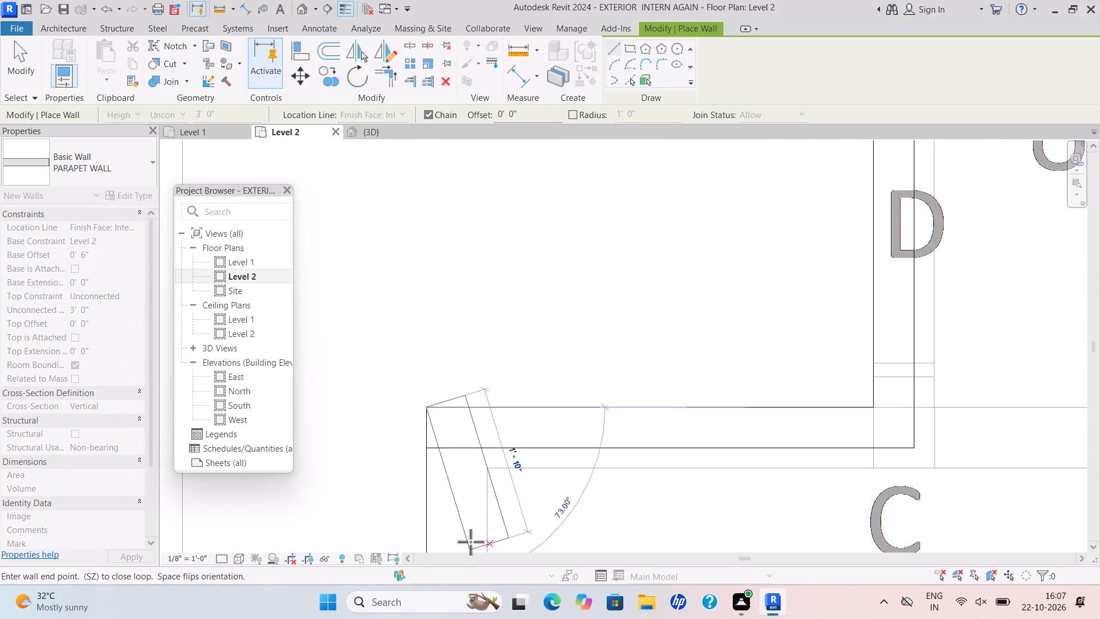
{"action": "scroll", "coordinate": [473, 523], "scroll_direction": "down", "scroll_amount": 4}
{"action": "middle_click_drag", "start_coordinate": [463, 506], "coordinate": [488, 280]}
{"action": "scroll", "coordinate": [500, 513], "scroll_direction": "down", "scroll_amount": 5}
{"action": "middle_click_drag", "start_coordinate": [496, 509], "coordinate": [485, 348]}
{"action": "middle_click_drag", "start_coordinate": [490, 527], "coordinate": [488, 530]}
{"action": "scroll", "coordinate": [488, 530], "scroll_direction": "down", "scroll_amount": 1}
{"action": "middle_click_drag", "start_coordinate": [488, 530], "coordinate": [531, 315]}
{"action": "scroll", "coordinate": [517, 379], "scroll_direction": "up", "scroll_amount": 7}
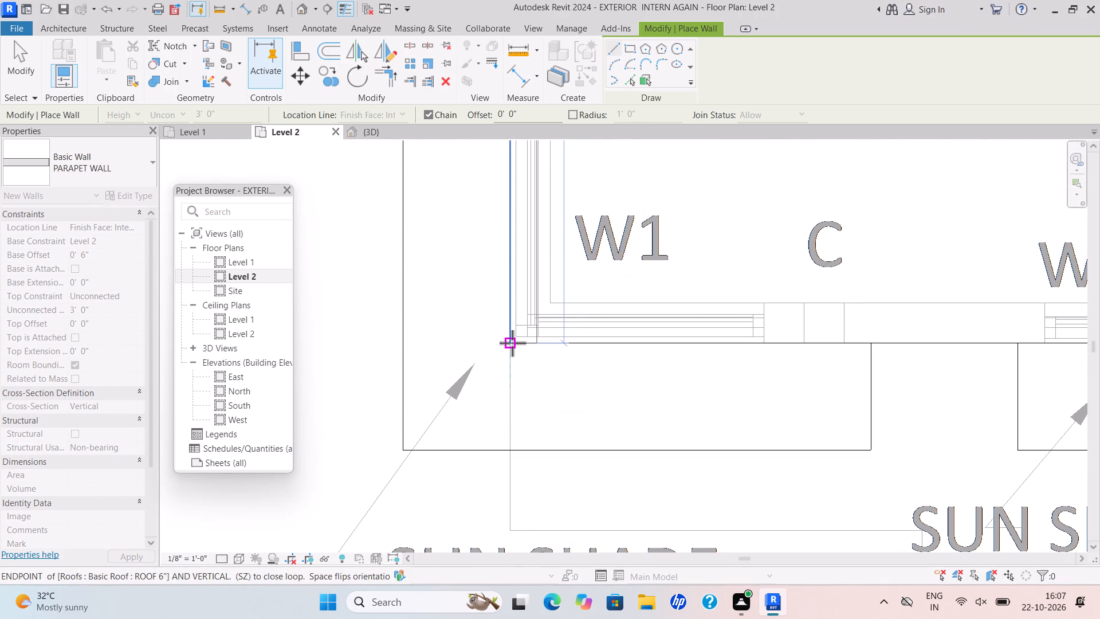
{"action": "left_click", "coordinate": [512, 343]}
Continue the parapet 12'-6" along the 12'-0"X15'-0" bedroom's W1–W2 side and around the short jog toward the kitchen.
{"action": "scroll", "coordinate": [824, 332], "scroll_direction": "down", "scroll_amount": 2}
{"action": "middle_click_drag", "start_coordinate": [824, 332], "coordinate": [550, 388]}
{"action": "scroll", "coordinate": [824, 332], "scroll_direction": "down", "scroll_amount": 2}
{"action": "scroll", "coordinate": [760, 396], "scroll_direction": "up", "scroll_amount": 4}
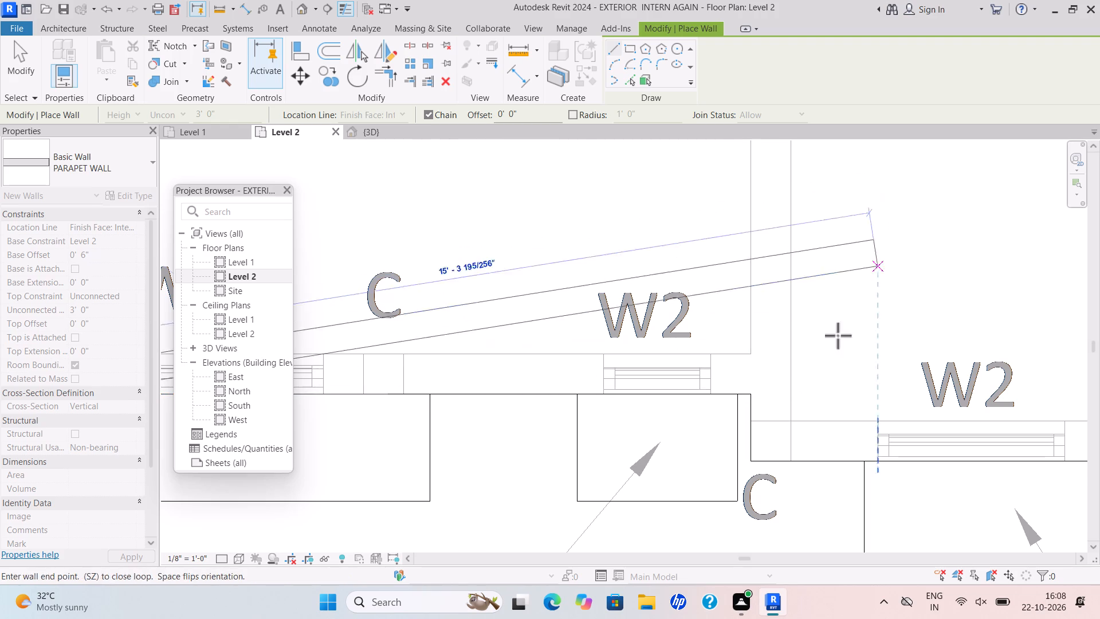
{"action": "left_click", "coordinate": [747, 391]}
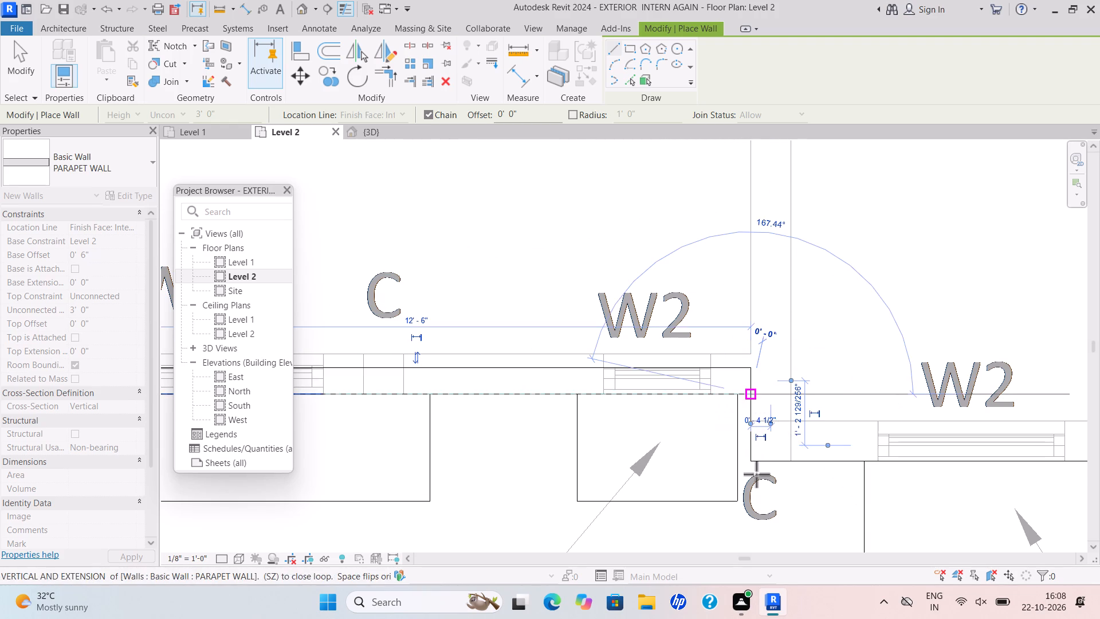
{"action": "left_click", "coordinate": [756, 457]}
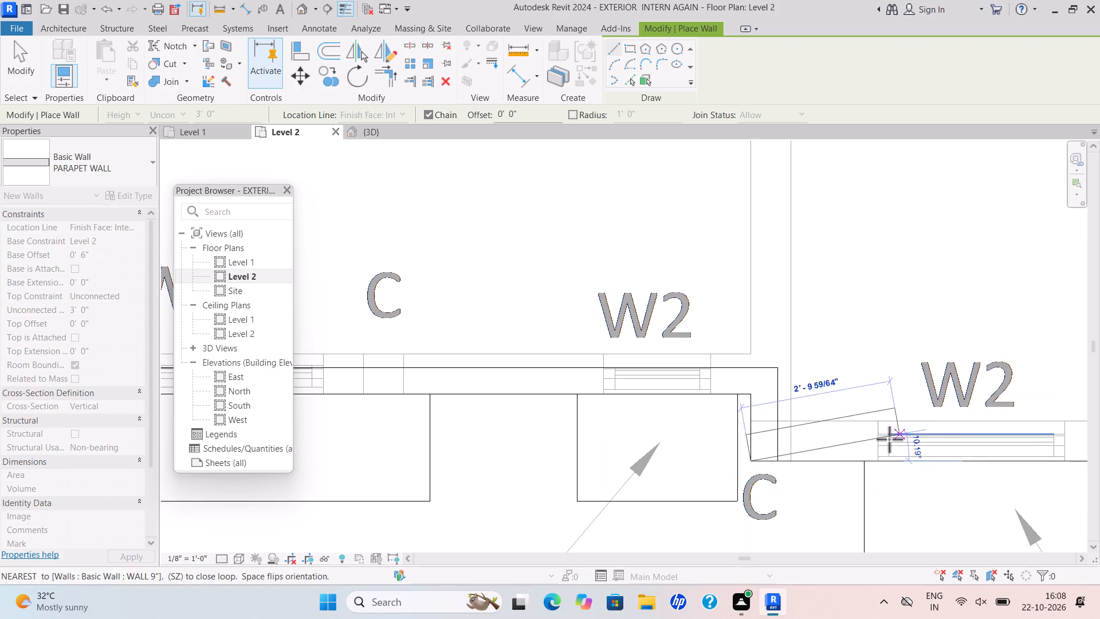
Continue the parapet about 8'-3" along the kitchen's W2 side to the kitchen's outer corner.
{"action": "left_click", "coordinate": [868, 460]}
{"action": "scroll", "coordinate": [873, 457], "scroll_direction": "down", "scroll_amount": 6}
{"action": "middle_click_drag", "start_coordinate": [871, 457], "coordinate": [725, 284]}
{"action": "scroll", "coordinate": [732, 331], "scroll_direction": "down", "scroll_amount": 1}
{"action": "middle_click_drag", "start_coordinate": [732, 338], "coordinate": [711, 382]}
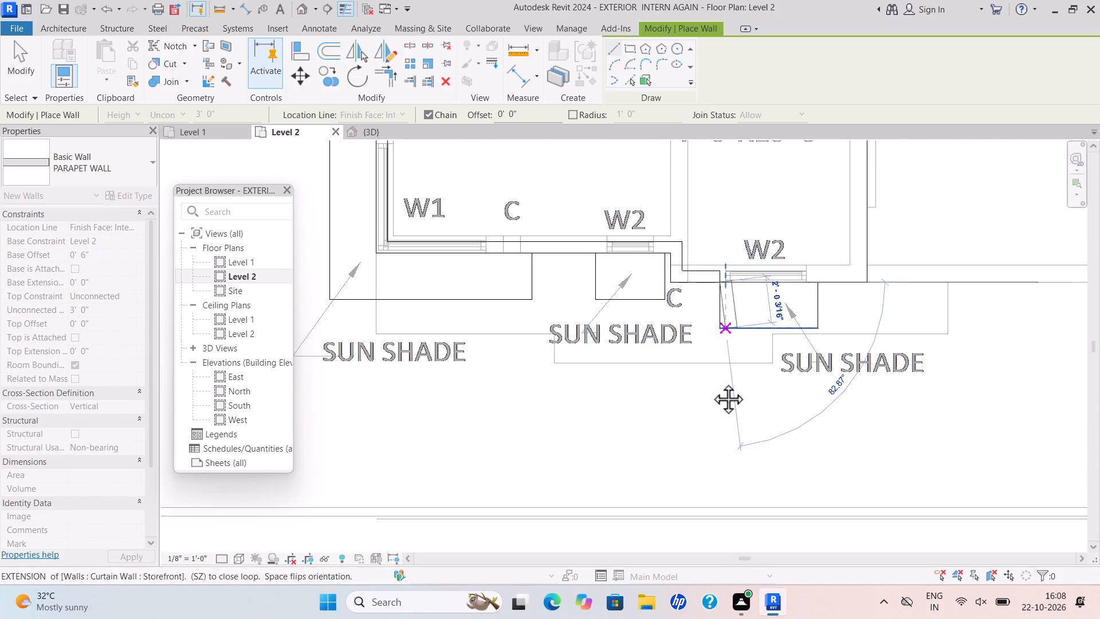
{"action": "scroll", "coordinate": [711, 382], "scroll_direction": "down", "scroll_amount": 2}
{"action": "middle_click_drag", "start_coordinate": [711, 382], "coordinate": [690, 445]}
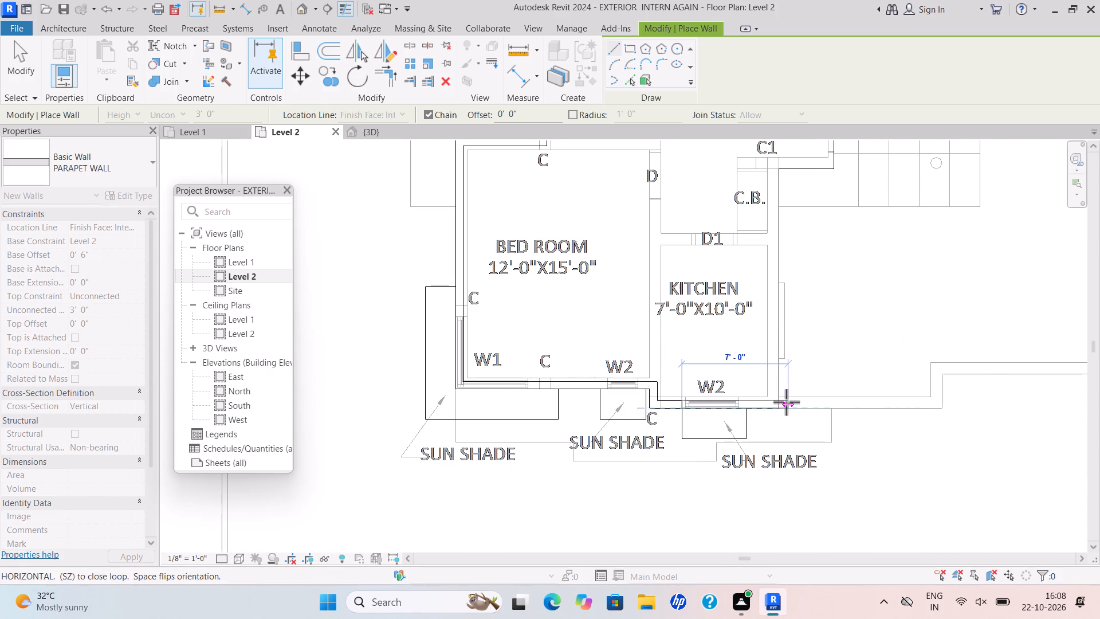
{"action": "scroll", "coordinate": [788, 405], "scroll_direction": "up", "scroll_amount": 6}
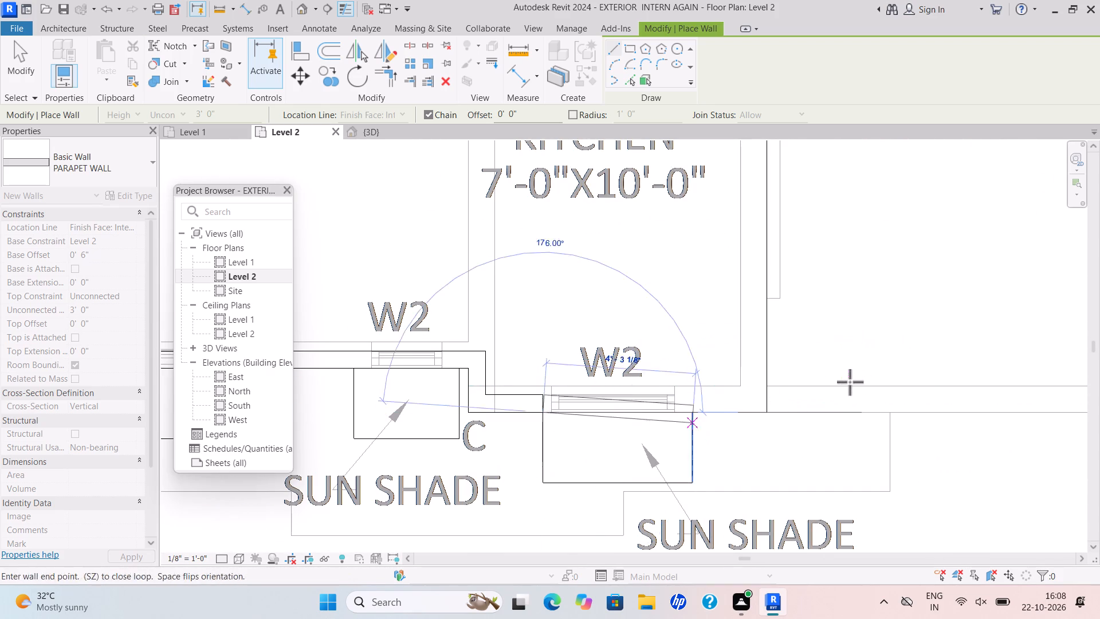
{"action": "scroll", "coordinate": [787, 420], "scroll_direction": "down", "scroll_amount": 5}
{"action": "middle_click_drag", "start_coordinate": [783, 421], "coordinate": [687, 470]}
{"action": "scroll", "coordinate": [670, 440], "scroll_direction": "down", "scroll_amount": 6}
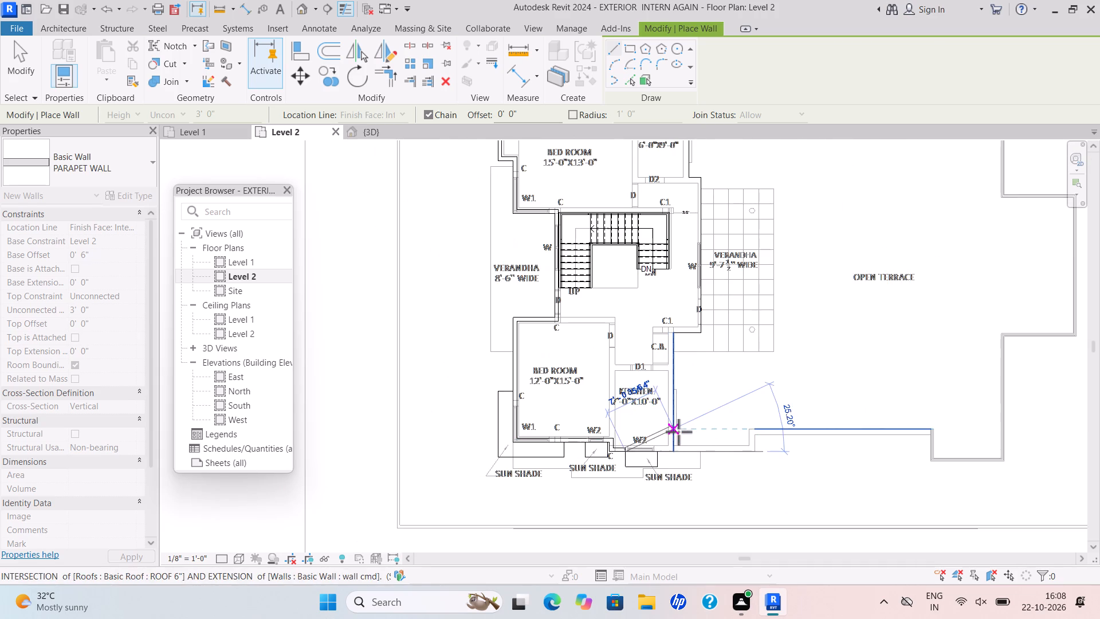
{"action": "scroll", "coordinate": [667, 460], "scroll_direction": "down", "scroll_amount": 3}
{"action": "middle_click", "coordinate": [666, 460]}
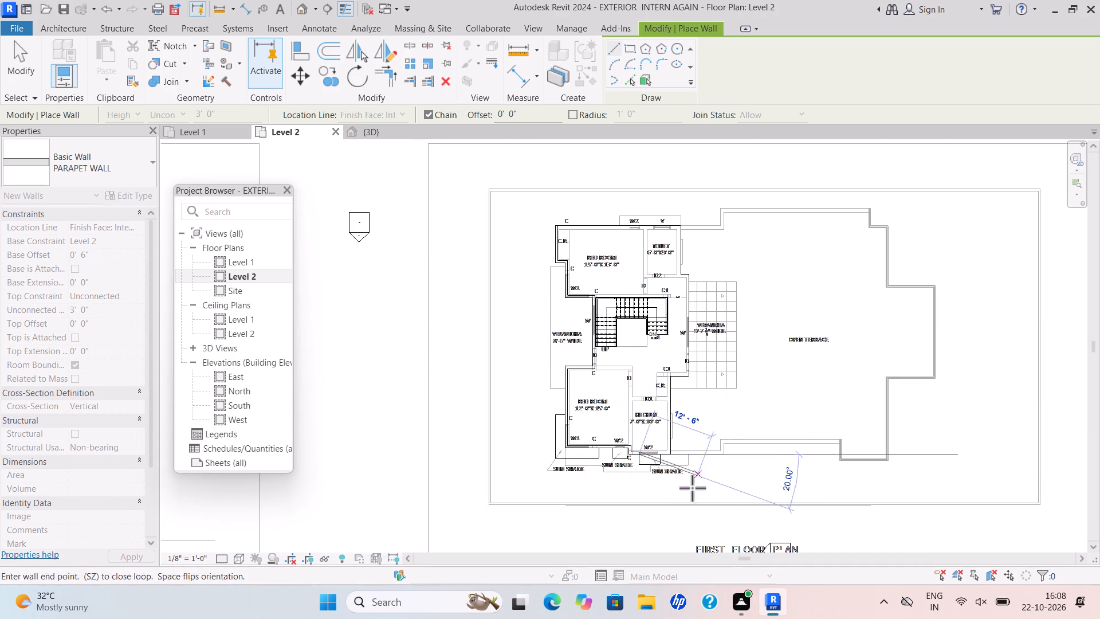
{"action": "scroll", "coordinate": [671, 473], "scroll_direction": "up", "scroll_amount": 7}
{"action": "scroll", "coordinate": [702, 416], "scroll_direction": "up", "scroll_amount": 6}
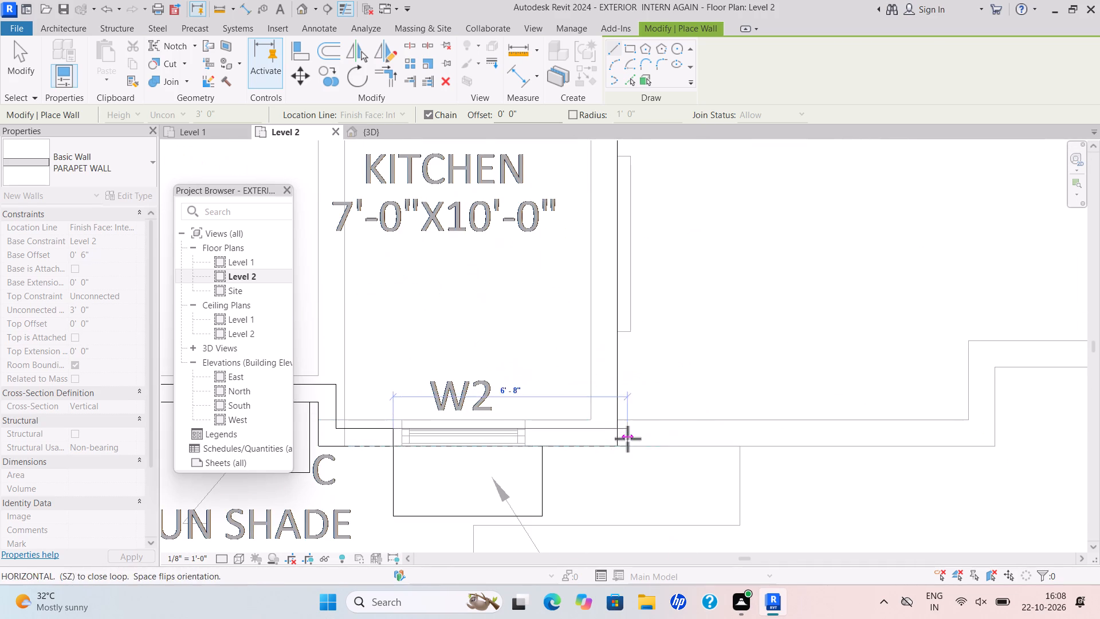
{"action": "scroll", "coordinate": [627, 438], "scroll_direction": "up", "scroll_amount": 4}
{"action": "left_click", "coordinate": [613, 453]}
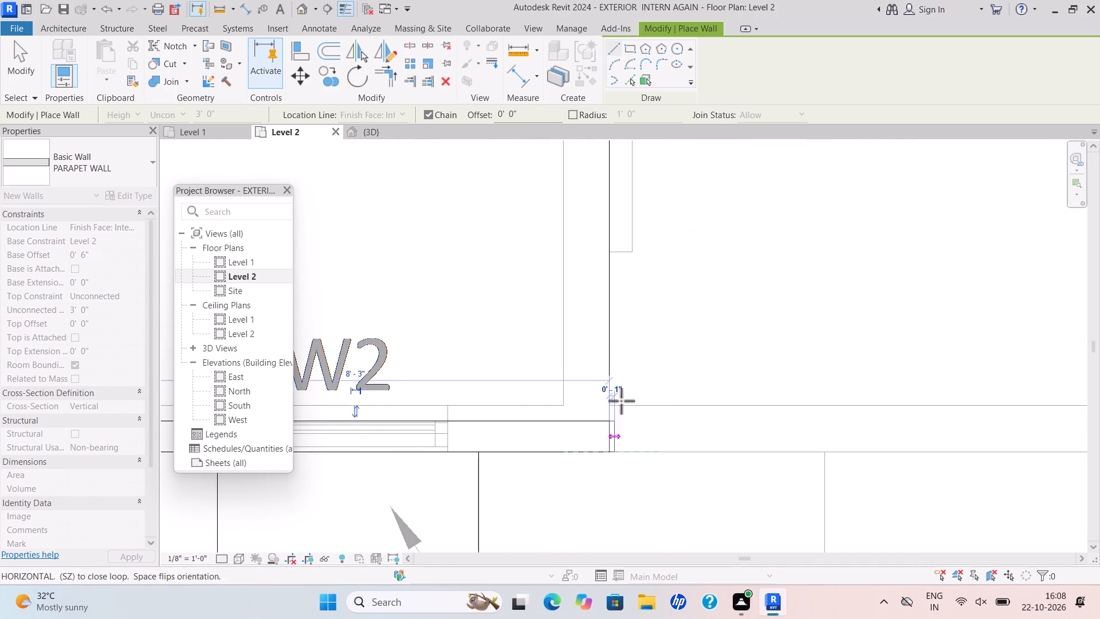
Continue the parapet along the kitchen's outer side to the C1 corner, and 3'-7 1/2" across to the verandha wall.
{"action": "scroll", "coordinate": [618, 343], "scroll_direction": "down", "scroll_amount": 4}
{"action": "middle_click_drag", "start_coordinate": [618, 343], "coordinate": [642, 502]}
{"action": "scroll", "coordinate": [686, 237], "scroll_direction": "down", "scroll_amount": 6}
{"action": "middle_click_drag", "start_coordinate": [686, 265], "coordinate": [697, 443]}
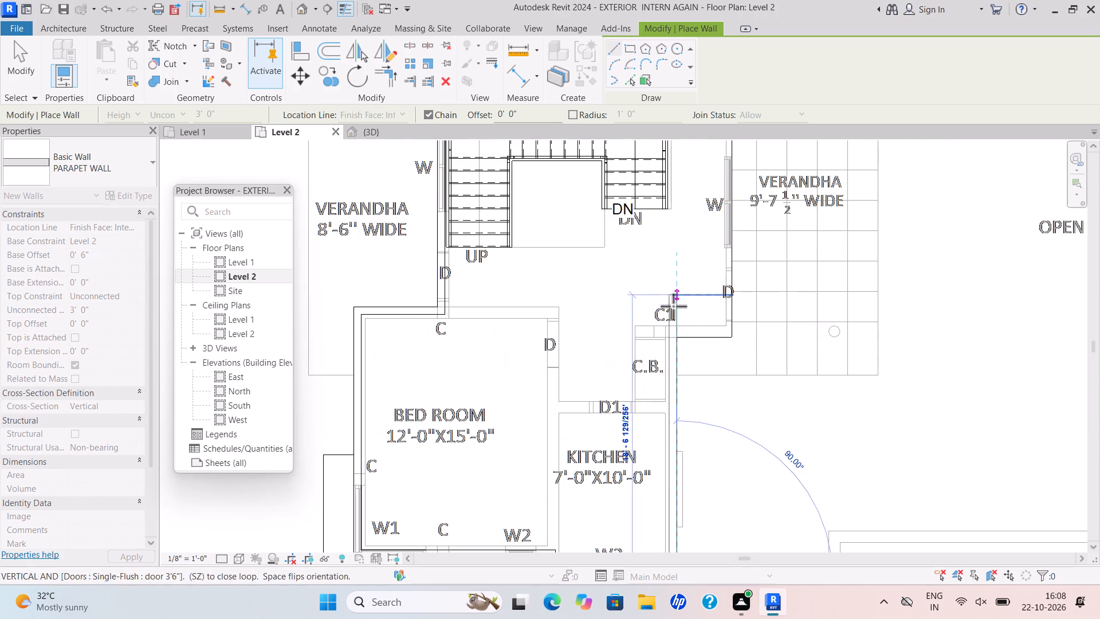
{"action": "scroll", "coordinate": [670, 311], "scroll_direction": "up", "scroll_amount": 6}
{"action": "scroll", "coordinate": [694, 319], "scroll_direction": "down", "scroll_amount": 6}
{"action": "middle_click_drag", "start_coordinate": [698, 340], "coordinate": [669, 450]}
{"action": "scroll", "coordinate": [670, 479], "scroll_direction": "up", "scroll_amount": 3}
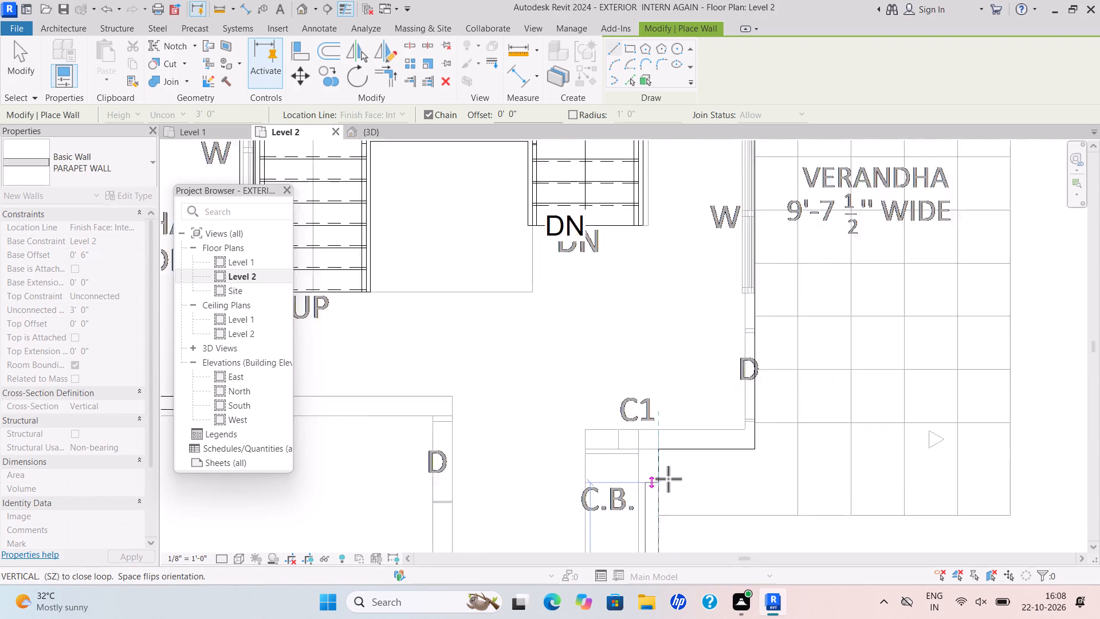
{"action": "scroll", "coordinate": [668, 479], "scroll_direction": "up", "scroll_amount": 8}
{"action": "left_click", "coordinate": [650, 422]}
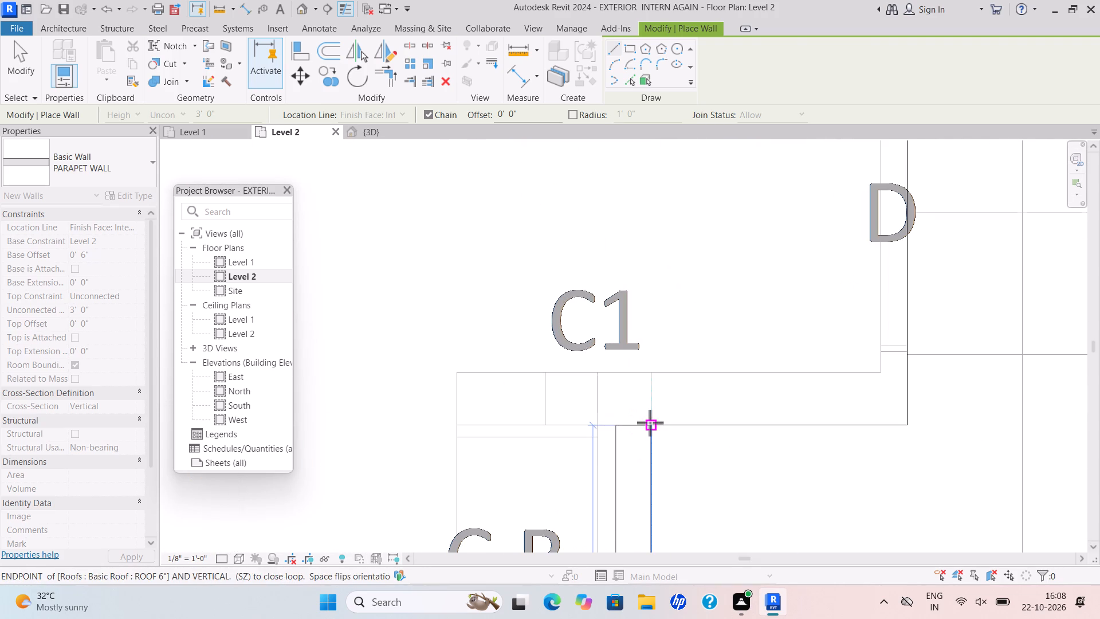
{"action": "left_click", "coordinate": [907, 426]}
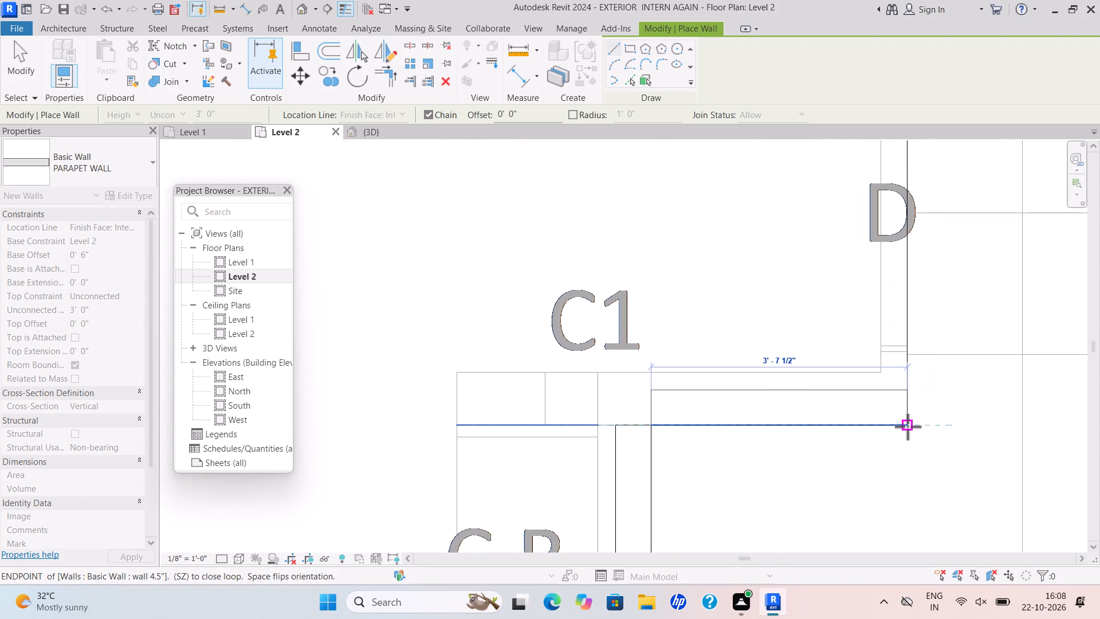
Continue the parapet along the 9'-7 1/2" wide verandha wall and around the jog near door D2 to the toilet's outer wall.
{"action": "scroll", "coordinate": [908, 214], "scroll_direction": "down", "scroll_amount": 5}
{"action": "middle_click_drag", "start_coordinate": [908, 214], "coordinate": [905, 428]}
{"action": "middle_click_drag", "start_coordinate": [901, 218], "coordinate": [906, 379]}
{"action": "scroll", "coordinate": [901, 224], "scroll_direction": "down", "scroll_amount": 4}
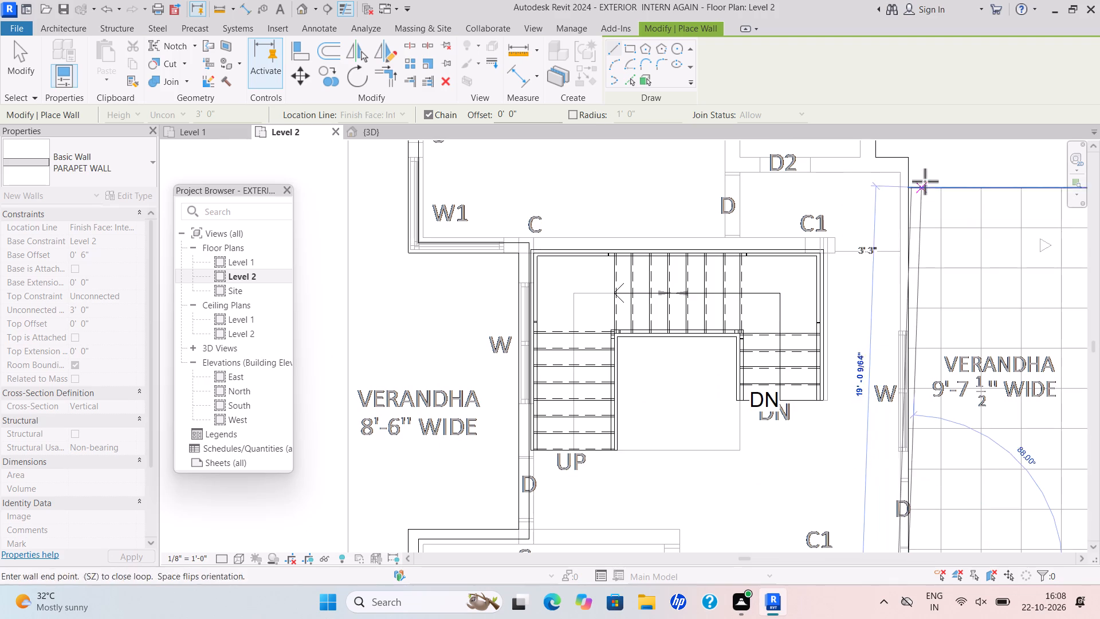
{"action": "middle_click_drag", "start_coordinate": [903, 183], "coordinate": [905, 302]}
{"action": "scroll", "coordinate": [903, 226], "scroll_direction": "down", "scroll_amount": 1}
{"action": "scroll", "coordinate": [905, 265], "scroll_direction": "up", "scroll_amount": 10}
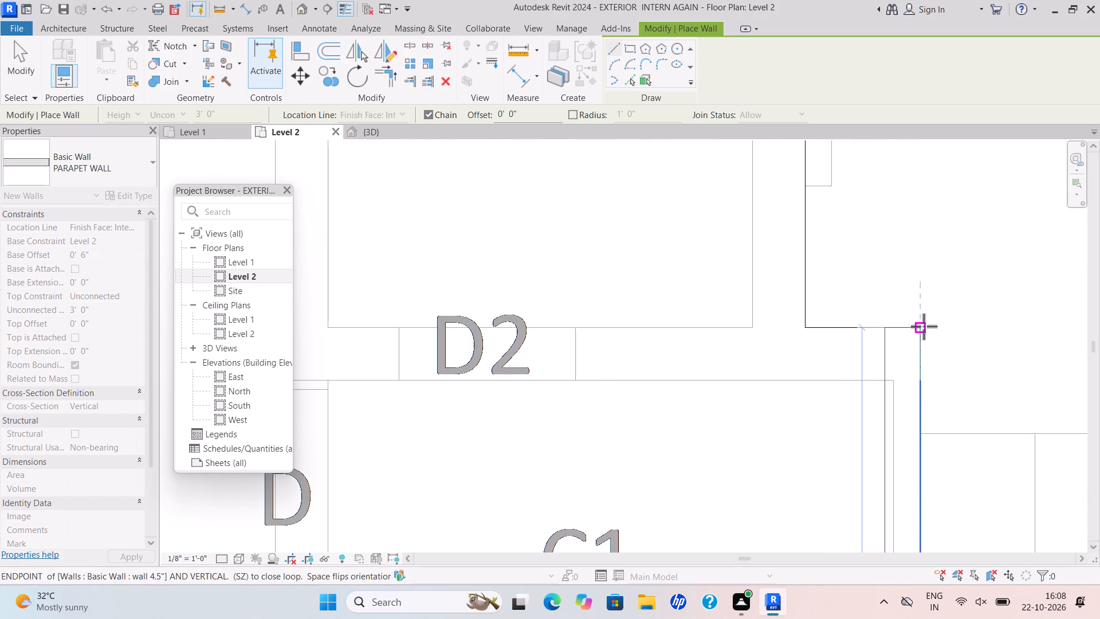
{"action": "left_click", "coordinate": [924, 326]}
{"action": "left_click", "coordinate": [811, 325]}
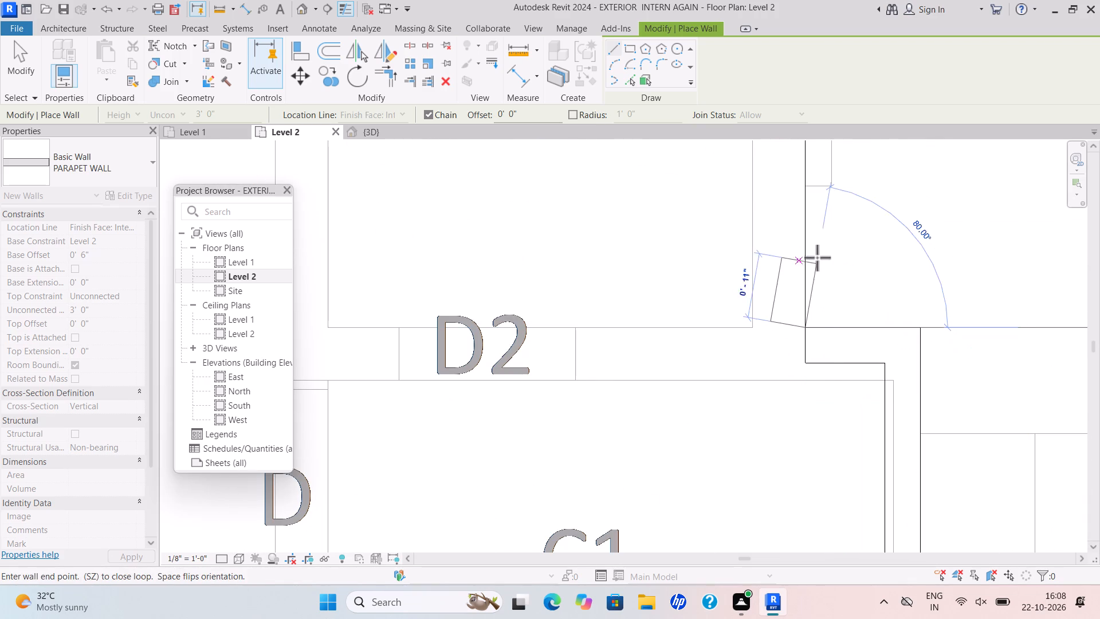
Continue the parapet around the toilet's outer corner and along the V and W2 side, closing the loop at the C.B. corner.
{"action": "middle_click_drag", "start_coordinate": [817, 257], "coordinate": [825, 403]}
{"action": "scroll", "coordinate": [817, 257], "scroll_direction": "down", "scroll_amount": 3}
{"action": "middle_click_drag", "start_coordinate": [813, 218], "coordinate": [793, 423]}
{"action": "scroll", "coordinate": [814, 221], "scroll_direction": "down", "scroll_amount": 4}
{"action": "scroll", "coordinate": [783, 299], "scroll_direction": "up", "scroll_amount": 9}
{"action": "left_click", "coordinate": [814, 309]}
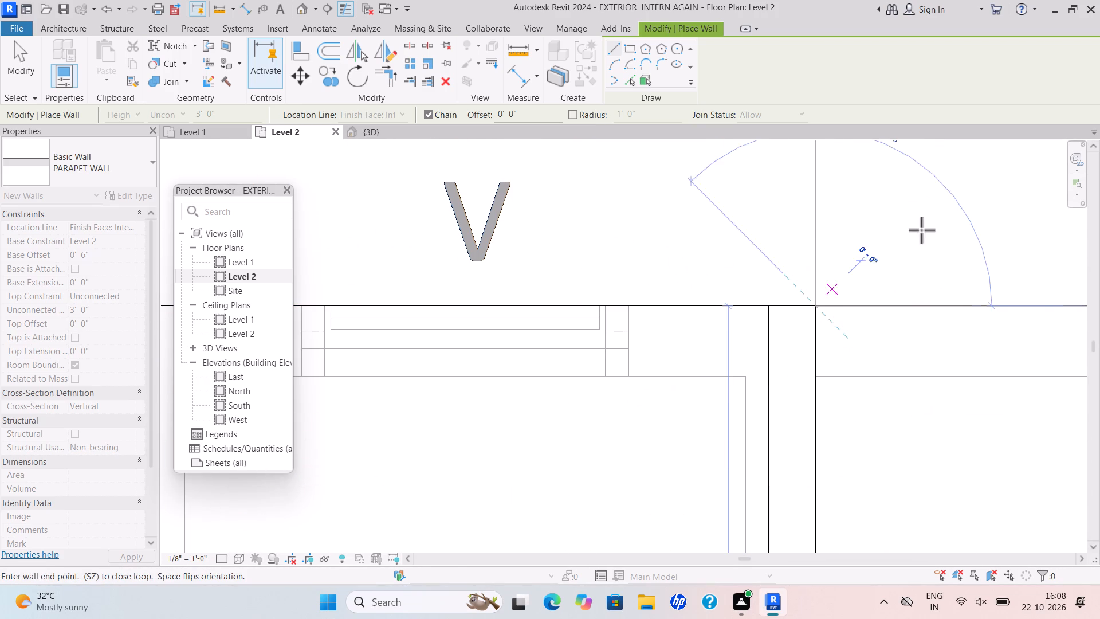
{"action": "scroll", "coordinate": [800, 257], "scroll_direction": "down", "scroll_amount": 7}
{"action": "middle_click_drag", "start_coordinate": [816, 257], "coordinate": [987, 250]}
{"action": "scroll", "coordinate": [960, 260], "scroll_direction": "down", "scroll_amount": 4}
{"action": "middle_click_drag", "start_coordinate": [957, 260], "coordinate": [1021, 240]}
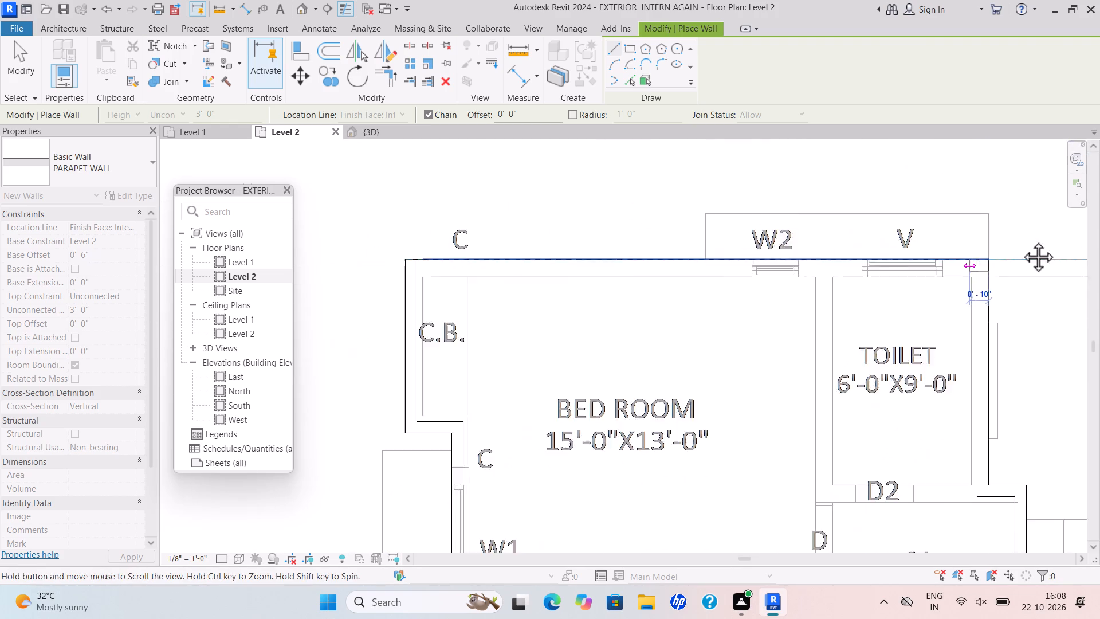
{"action": "scroll", "coordinate": [1021, 240], "scroll_direction": "down", "scroll_amount": 1}
{"action": "middle_click_drag", "start_coordinate": [1021, 240], "coordinate": [1099, 215]}
{"action": "scroll", "coordinate": [611, 220], "scroll_direction": "up", "scroll_amount": 6}
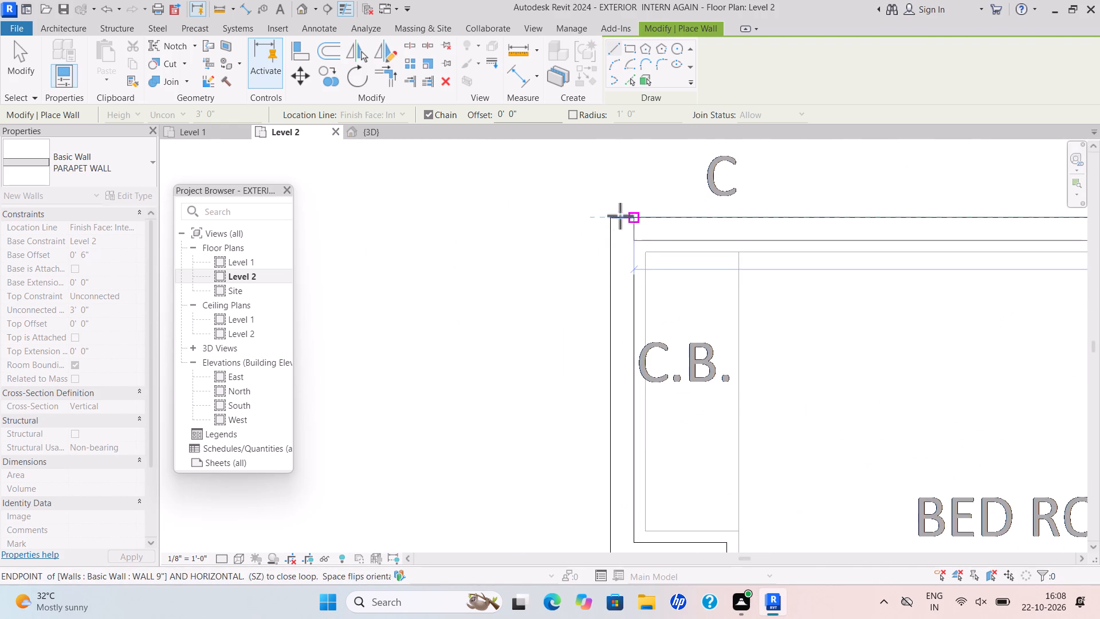
{"action": "left_click", "coordinate": [614, 218]}
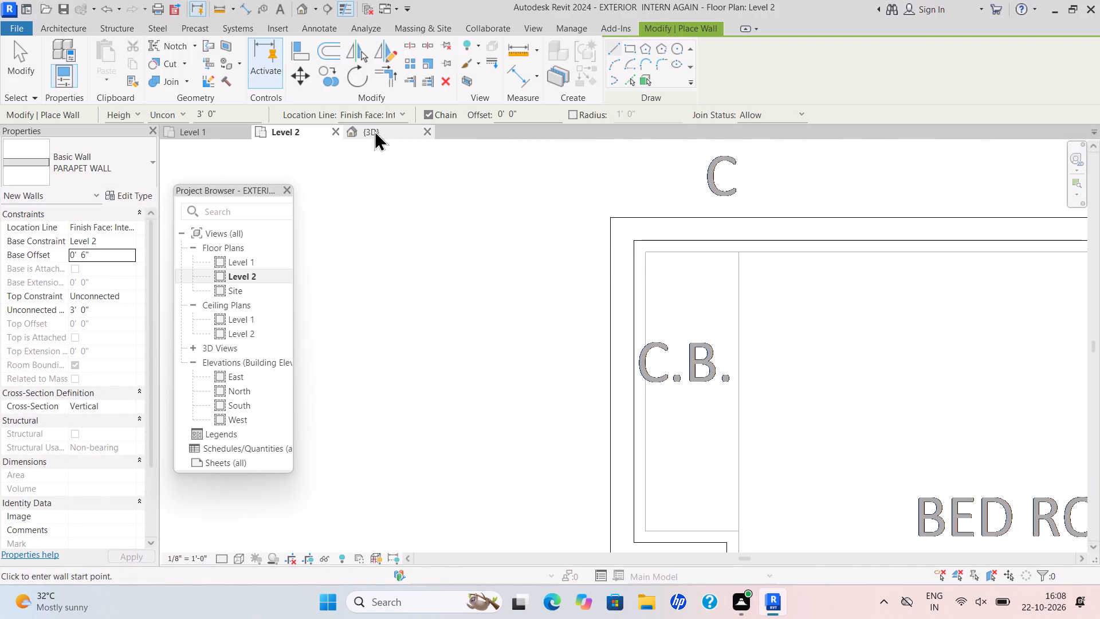
End wall placement and inspect the parapet walls around the roof in the 3D view.
{"action": "left_click", "coordinate": [374, 130]}
{"action": "scroll", "coordinate": [468, 206], "scroll_direction": "down", "scroll_amount": 4}
{"action": "key", "text": "Escape"}
{"action": "key", "text": "Escape"}
{"action": "scroll", "coordinate": [521, 347], "scroll_direction": "up", "scroll_amount": 7}
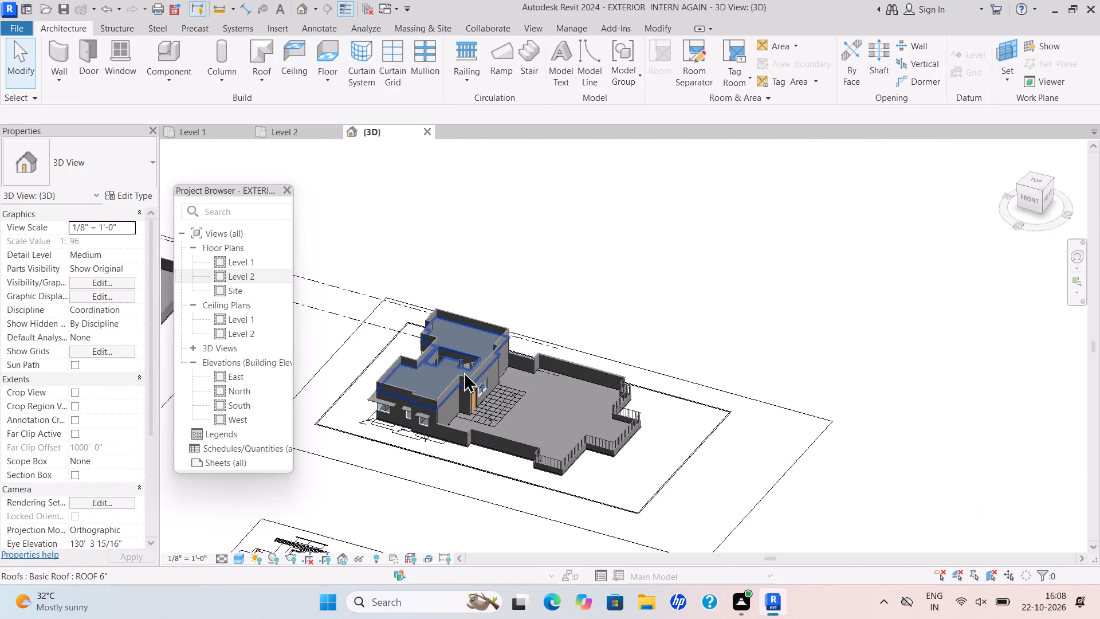
{"action": "scroll", "coordinate": [463, 371], "scroll_direction": "up", "scroll_amount": 5}
{"action": "key", "text": "Escape"}
{"action": "scroll", "coordinate": [561, 285], "scroll_direction": "up", "scroll_amount": 7}
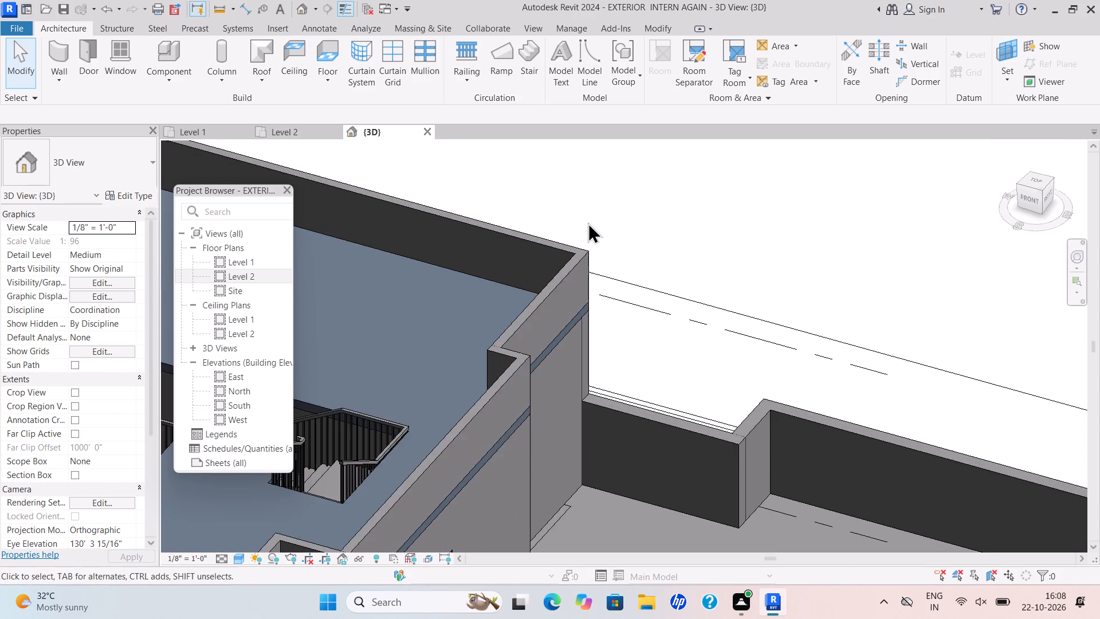
{"action": "scroll", "coordinate": [621, 211], "scroll_direction": "down", "scroll_amount": 7}
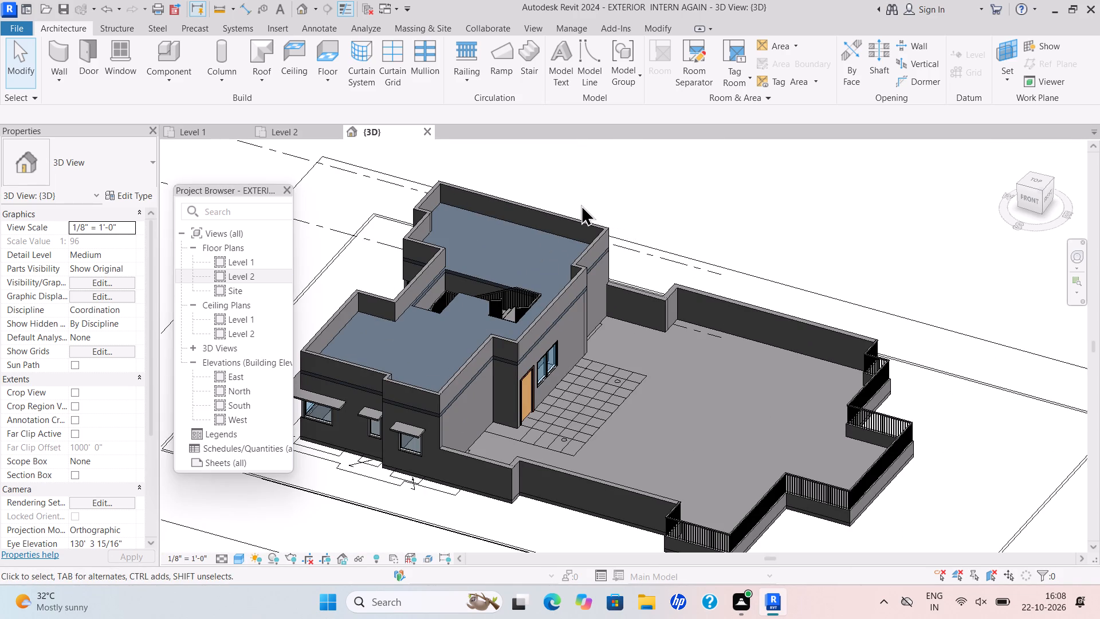
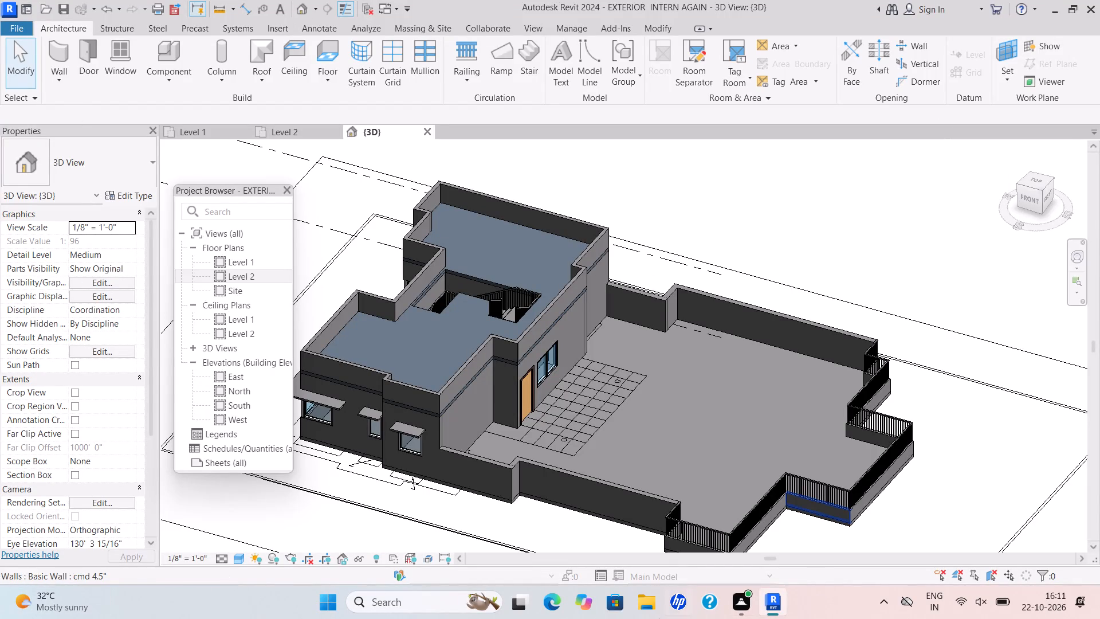
Examine the arrangement of the separate floor blocks and site outlines in the 3D view.
{"action": "key", "text": "Escape"}
{"action": "scroll", "coordinate": [679, 298], "scroll_direction": "down", "scroll_amount": 5}
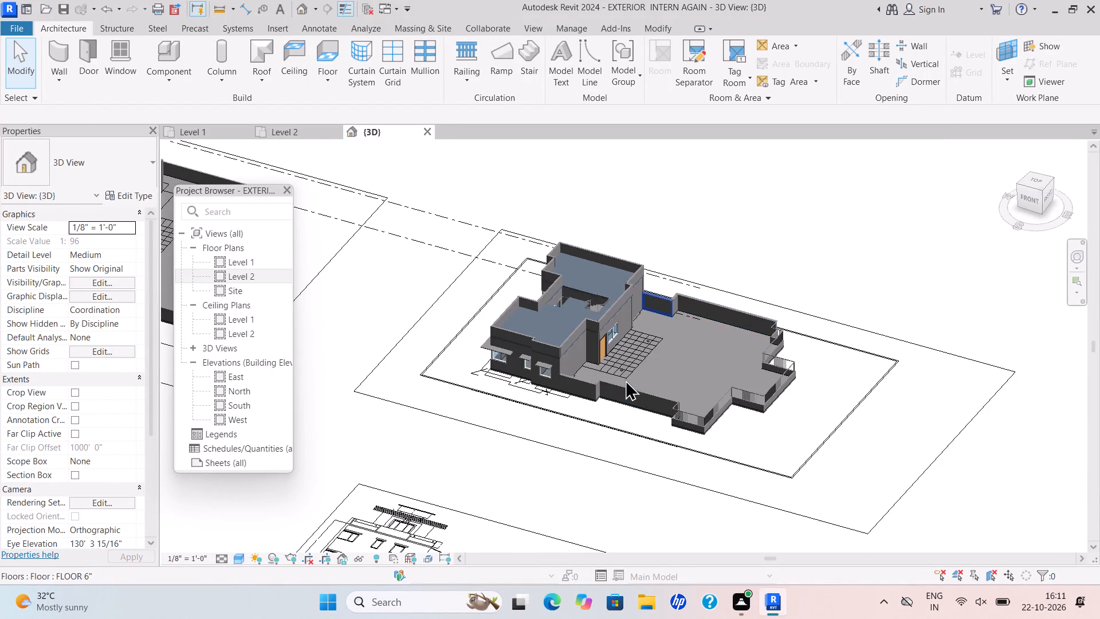
{"action": "key", "text": "Escape"}
{"action": "scroll", "coordinate": [625, 379], "scroll_direction": "up", "scroll_amount": 6}
{"action": "scroll", "coordinate": [620, 370], "scroll_direction": "down", "scroll_amount": 15}
{"action": "scroll", "coordinate": [472, 348], "scroll_direction": "up", "scroll_amount": 4}
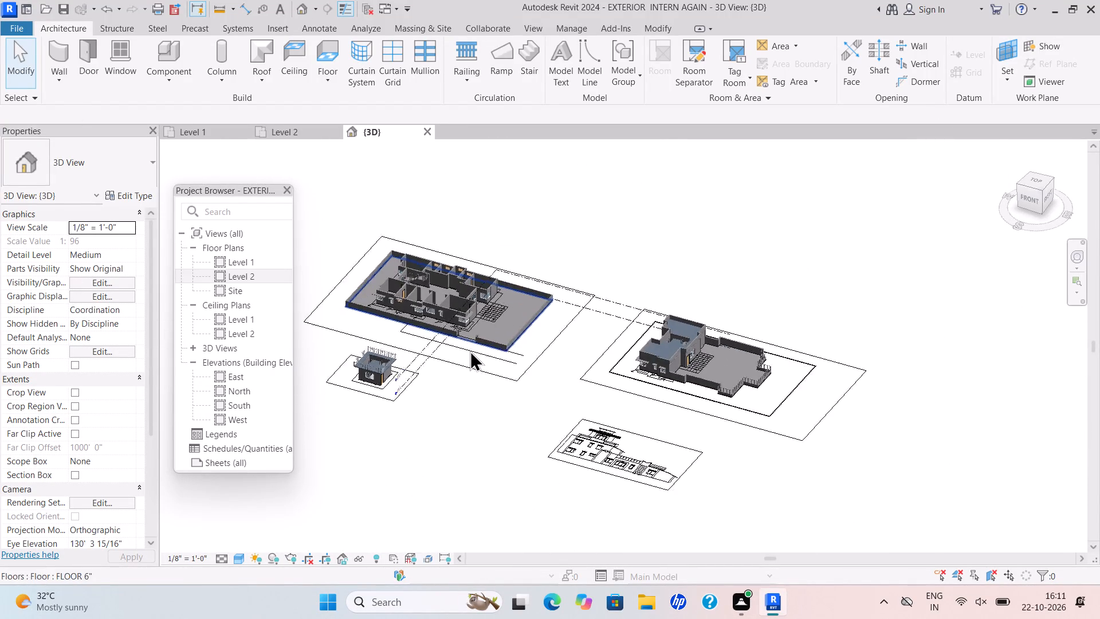
{"action": "scroll", "coordinate": [371, 389], "scroll_direction": "up", "scroll_amount": 7}
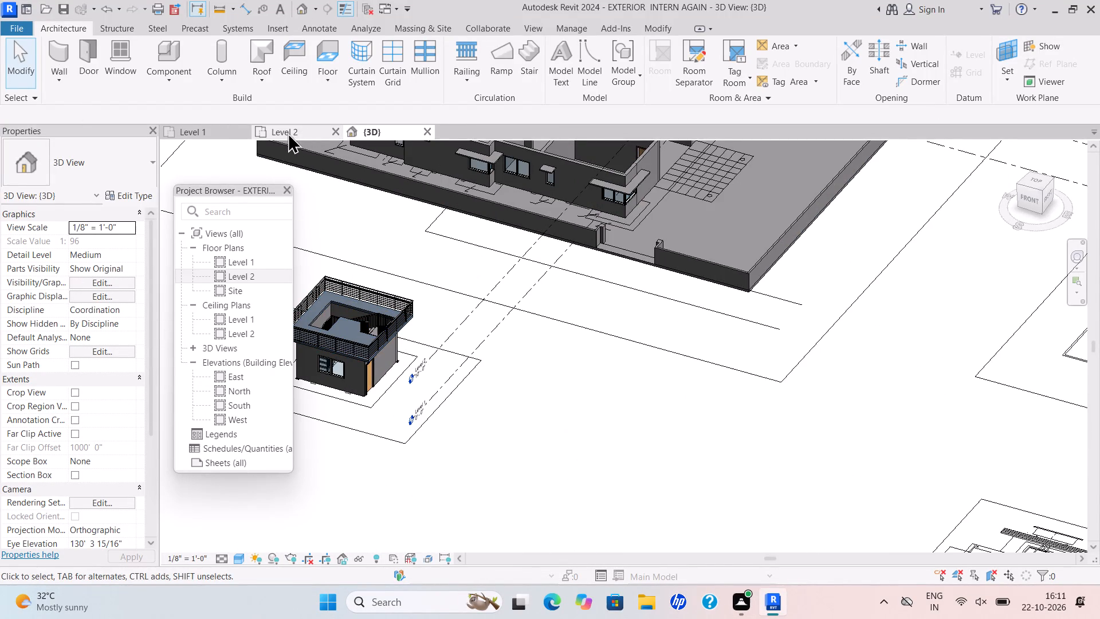
{"action": "left_click", "coordinate": [286, 132]}
{"action": "left_click", "coordinate": [376, 138]}
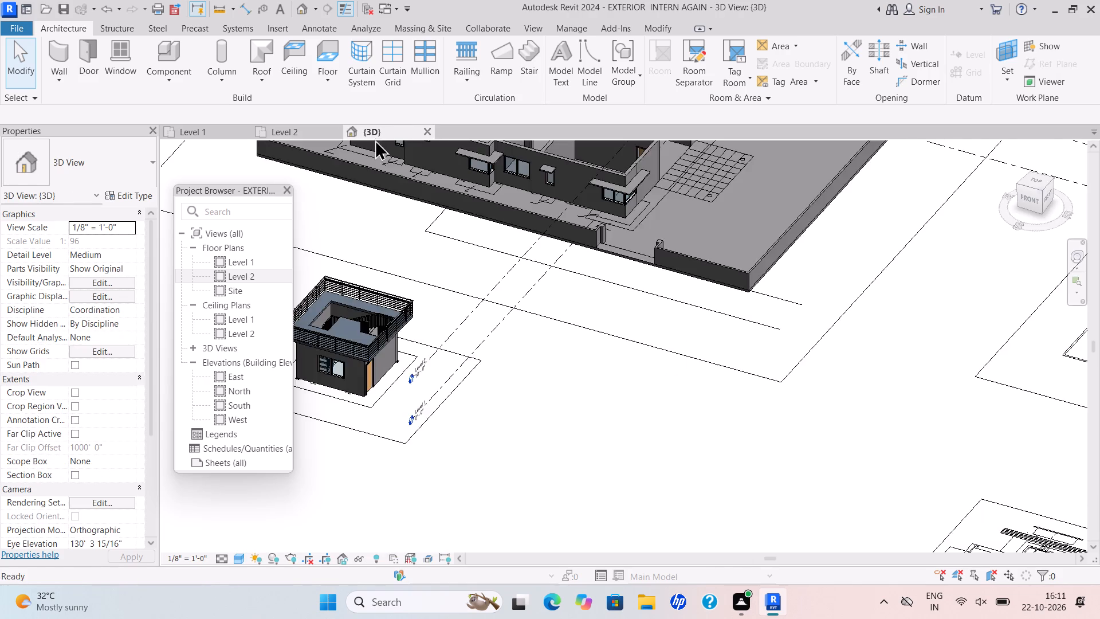
{"action": "scroll", "coordinate": [387, 195], "scroll_direction": "down", "scroll_amount": 15}
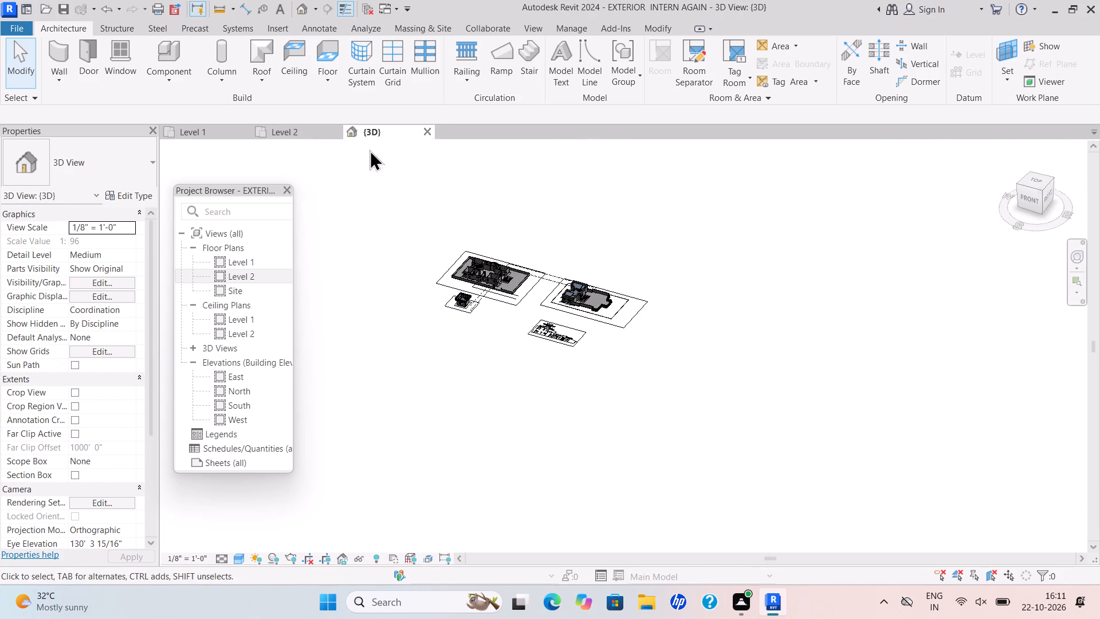
{"action": "scroll", "coordinate": [240, 386], "scroll_direction": "down", "scroll_amount": 1}
Open the South elevation and examine the floor blocks against the Level 1 and Level 2 lines.
{"action": "double_click", "coordinate": [257, 359]}
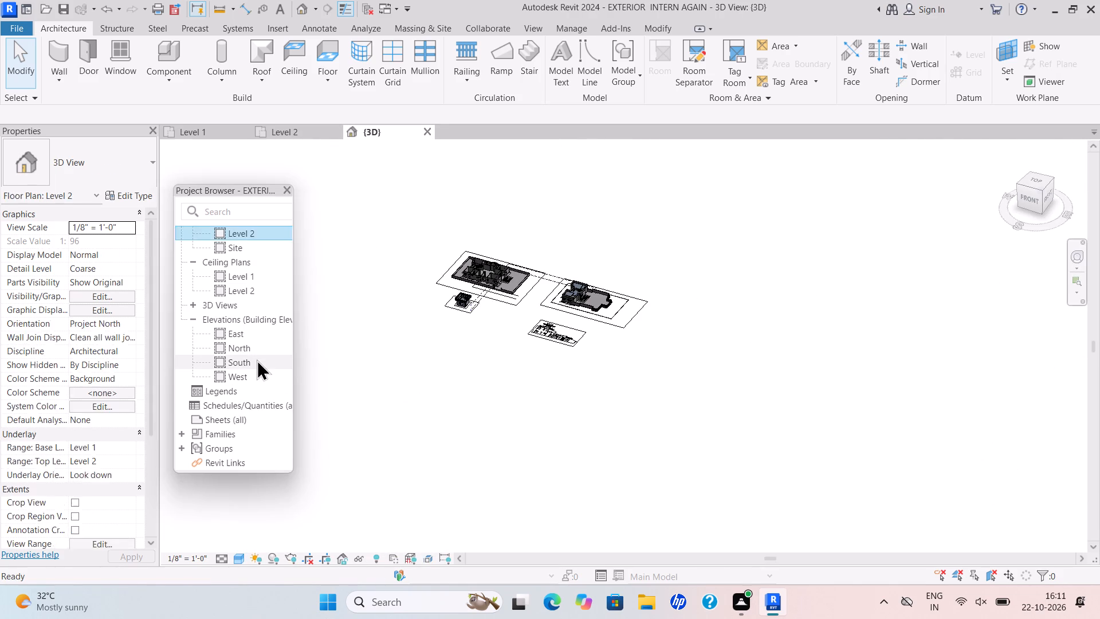
{"action": "left_click", "coordinate": [260, 358]}
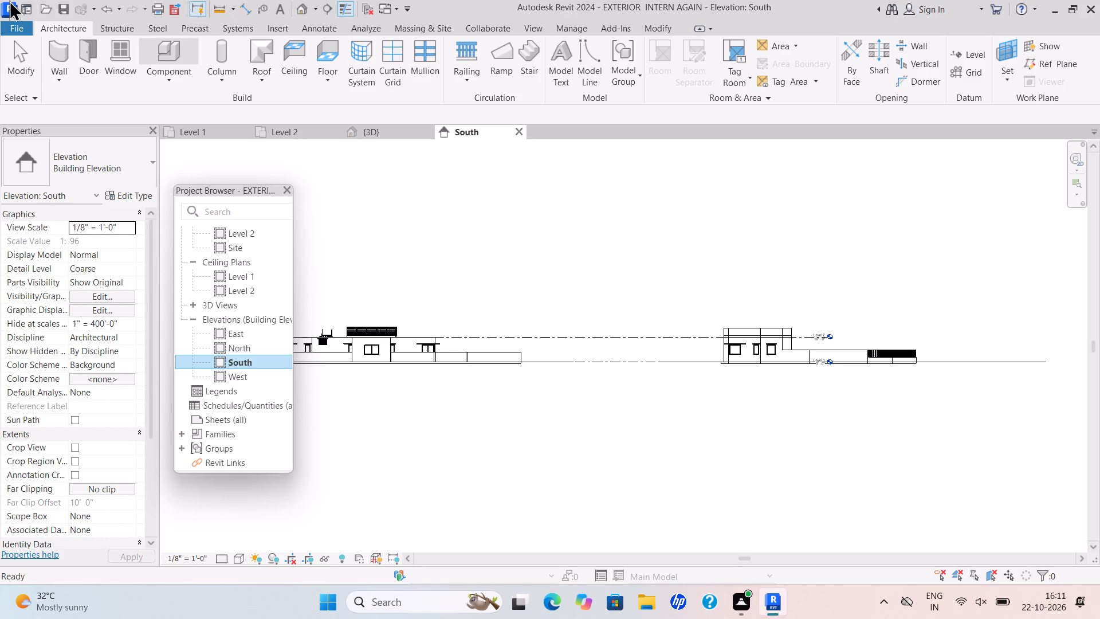
{"action": "scroll", "coordinate": [773, 318], "scroll_direction": "down", "scroll_amount": 5}
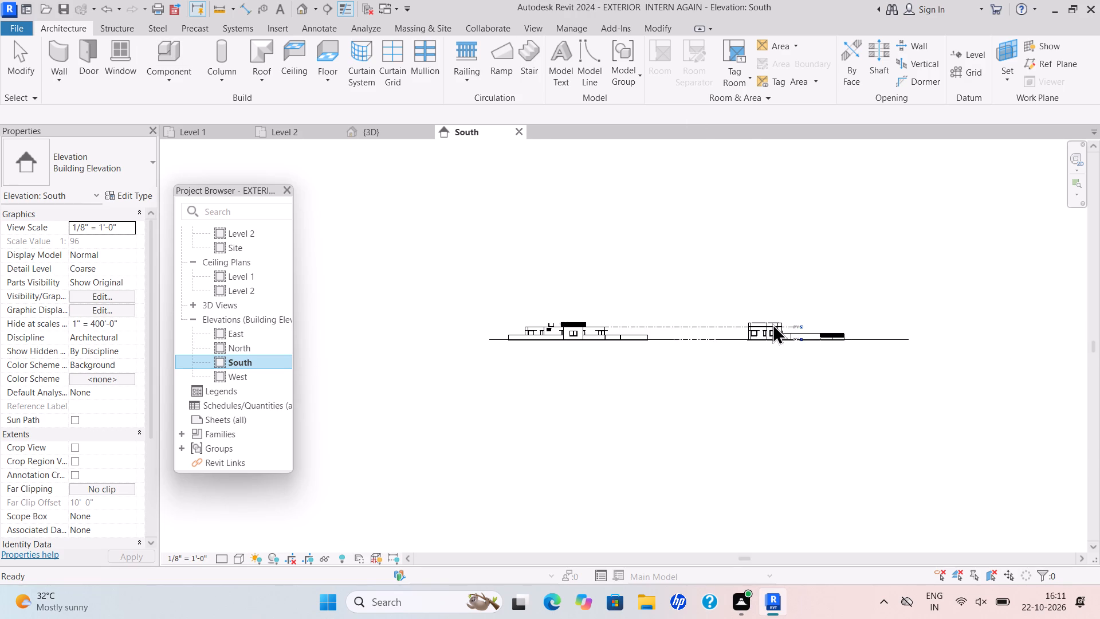
{"action": "scroll", "coordinate": [580, 357], "scroll_direction": "up", "scroll_amount": 4}
{"action": "scroll", "coordinate": [864, 330], "scroll_direction": "up", "scroll_amount": 1}
{"action": "middle_click_drag", "start_coordinate": [863, 328], "coordinate": [463, 408]}
{"action": "middle_click", "coordinate": [463, 408]}
{"action": "scroll", "coordinate": [463, 408], "scroll_direction": "up", "scroll_amount": 1}
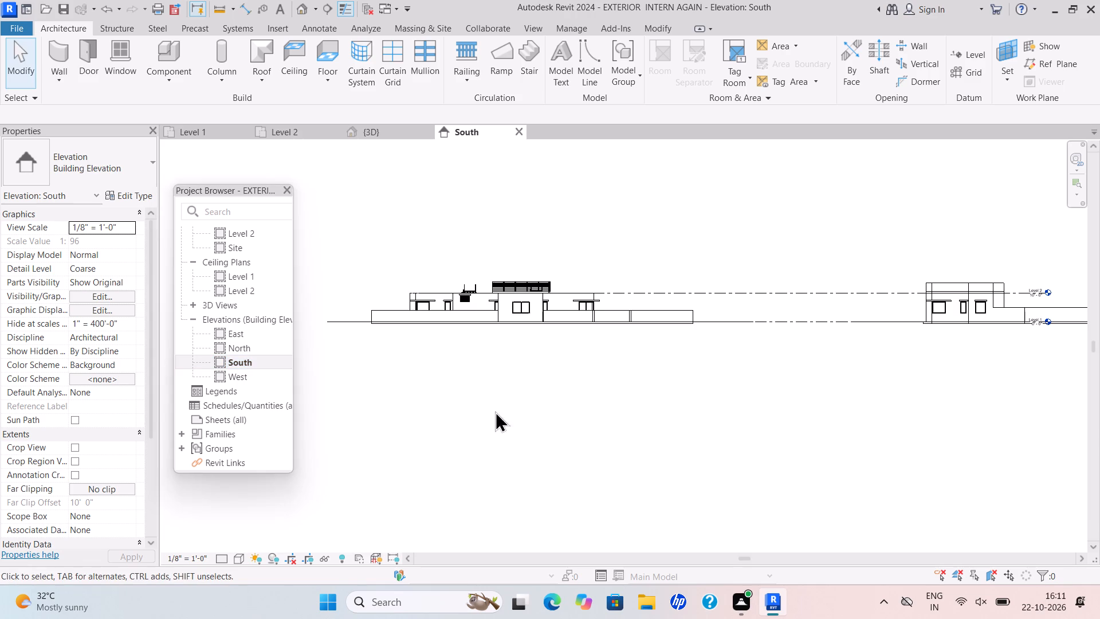
{"action": "middle_click_drag", "start_coordinate": [742, 413], "coordinate": [600, 441]}
{"action": "middle_click", "coordinate": [600, 441]}
{"action": "scroll", "coordinate": [391, 376], "scroll_direction": "up", "scroll_amount": 3}
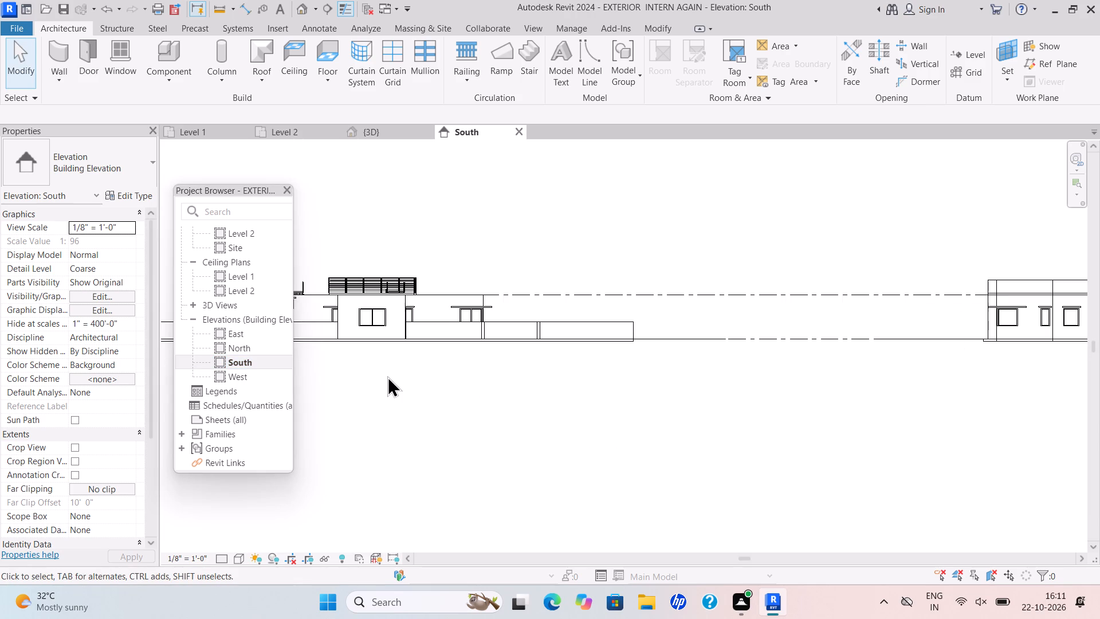
{"action": "scroll", "coordinate": [431, 343], "scroll_direction": "up", "scroll_amount": 3}
{"action": "scroll", "coordinate": [462, 325], "scroll_direction": "down", "scroll_amount": 3}
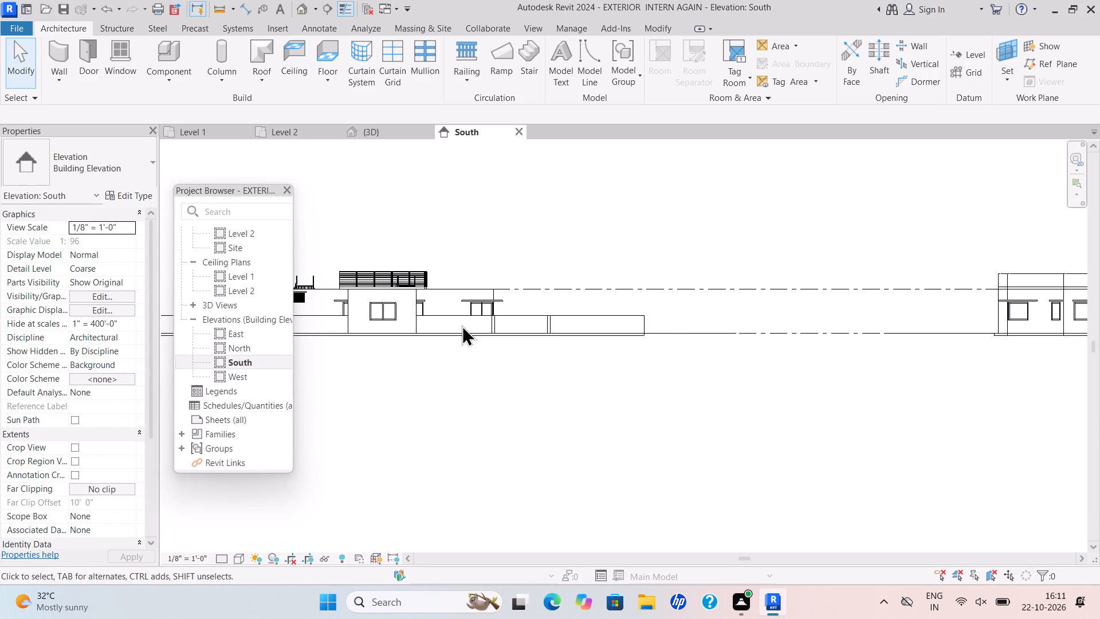
{"action": "scroll", "coordinate": [462, 325], "scroll_direction": "down", "scroll_amount": 4}
{"action": "scroll", "coordinate": [435, 341], "scroll_direction": "up", "scroll_amount": 4}
{"action": "middle_click_drag", "start_coordinate": [434, 331], "coordinate": [485, 344]}
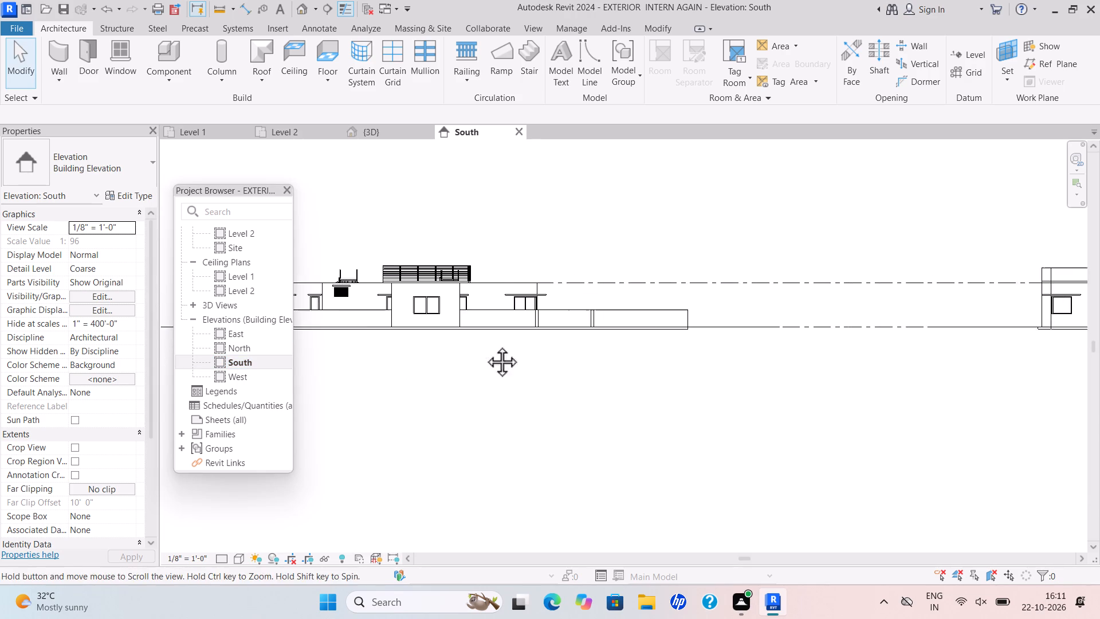
{"action": "middle_click_drag", "start_coordinate": [485, 344], "coordinate": [519, 356]}
{"action": "scroll", "coordinate": [516, 355], "scroll_direction": "down", "scroll_amount": 1}
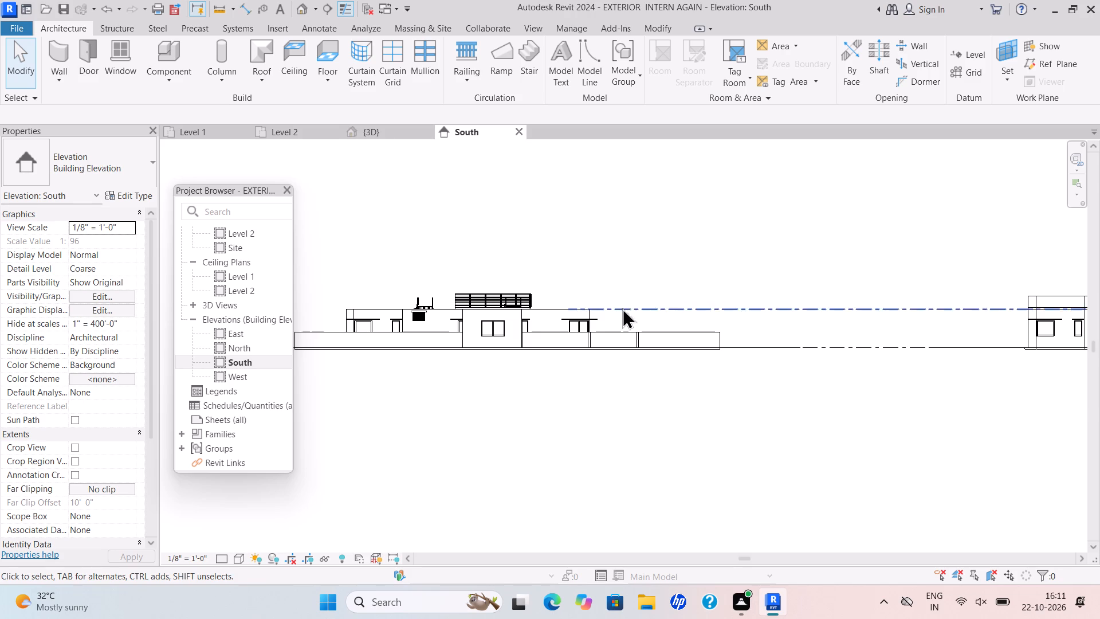
{"action": "scroll", "coordinate": [622, 308], "scroll_direction": "down", "scroll_amount": 4}
{"action": "middle_click_drag", "start_coordinate": [622, 308], "coordinate": [605, 312]}
{"action": "scroll", "coordinate": [868, 295], "scroll_direction": "up", "scroll_amount": 4}
{"action": "middle_click_drag", "start_coordinate": [830, 292], "coordinate": [501, 389]}
{"action": "scroll", "coordinate": [828, 293], "scroll_direction": "down", "scroll_amount": 1}
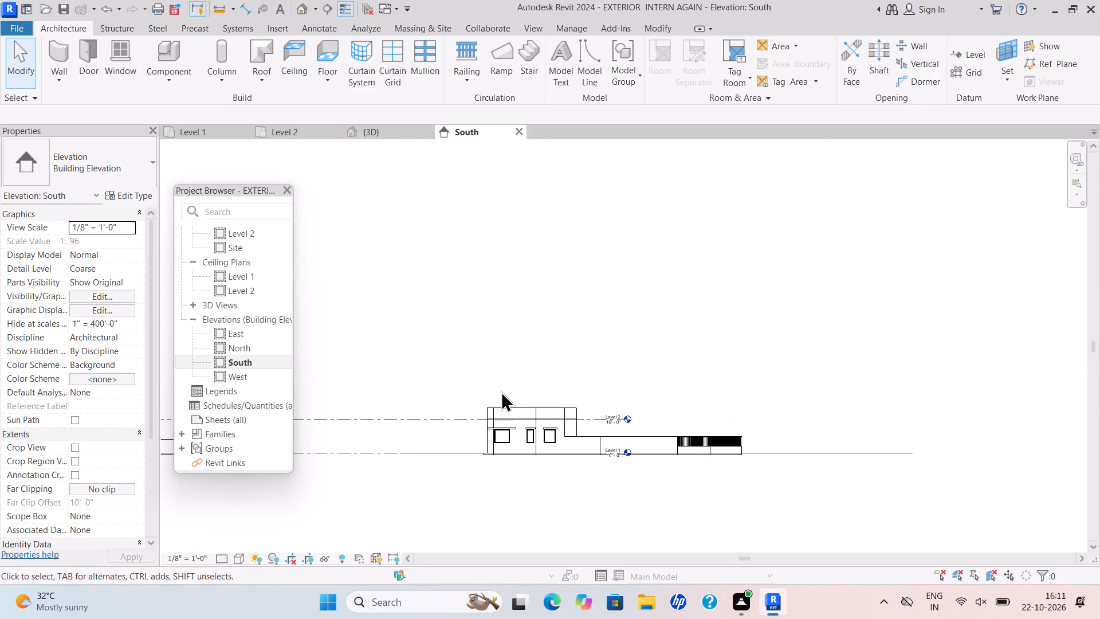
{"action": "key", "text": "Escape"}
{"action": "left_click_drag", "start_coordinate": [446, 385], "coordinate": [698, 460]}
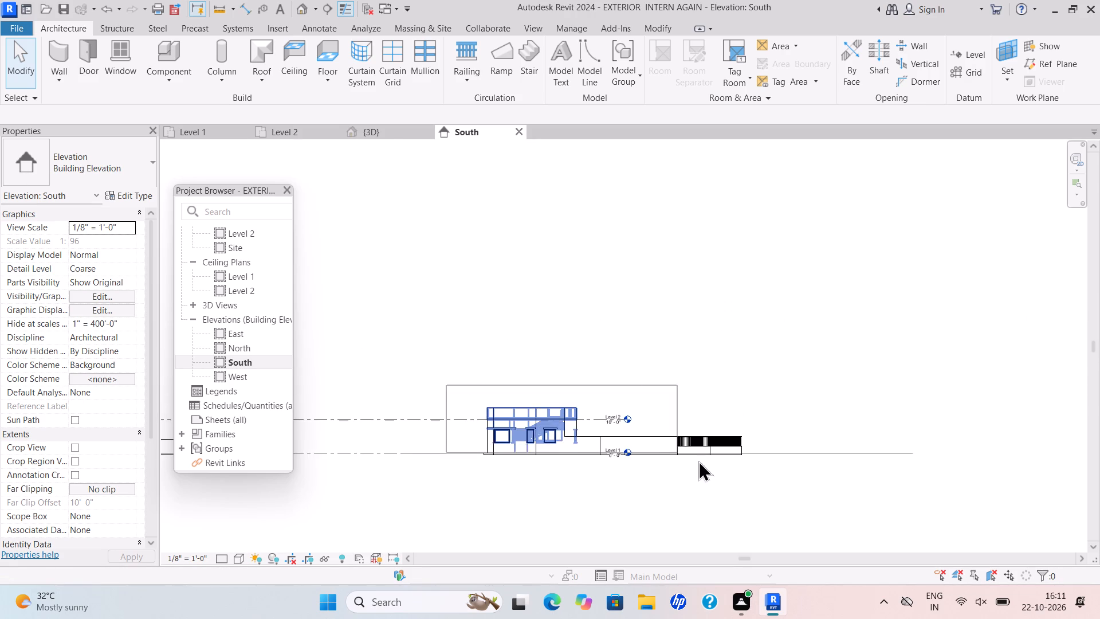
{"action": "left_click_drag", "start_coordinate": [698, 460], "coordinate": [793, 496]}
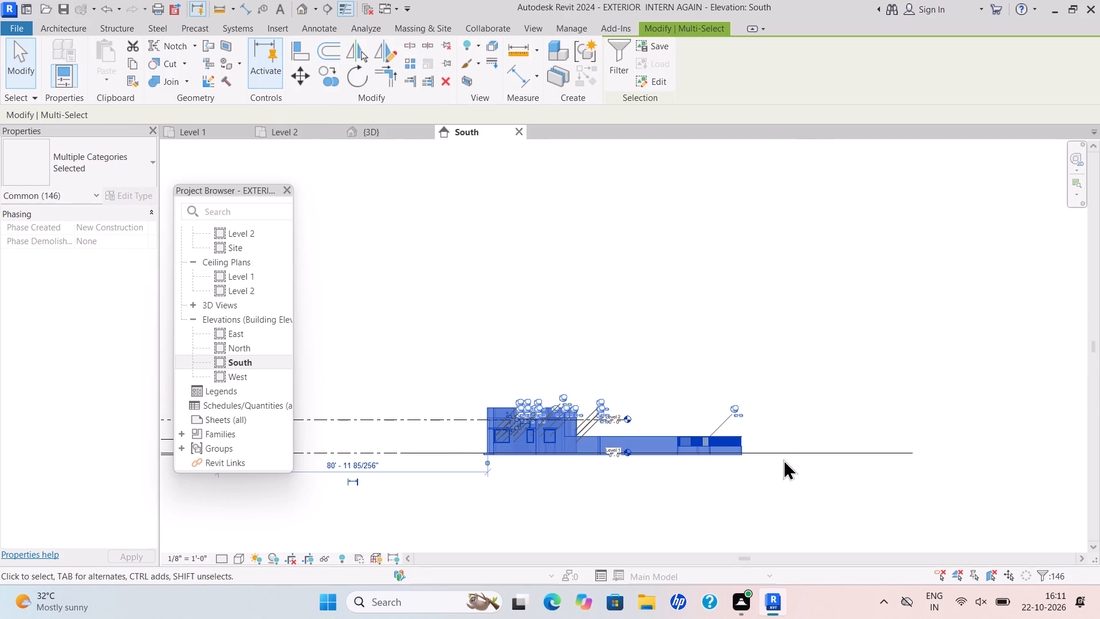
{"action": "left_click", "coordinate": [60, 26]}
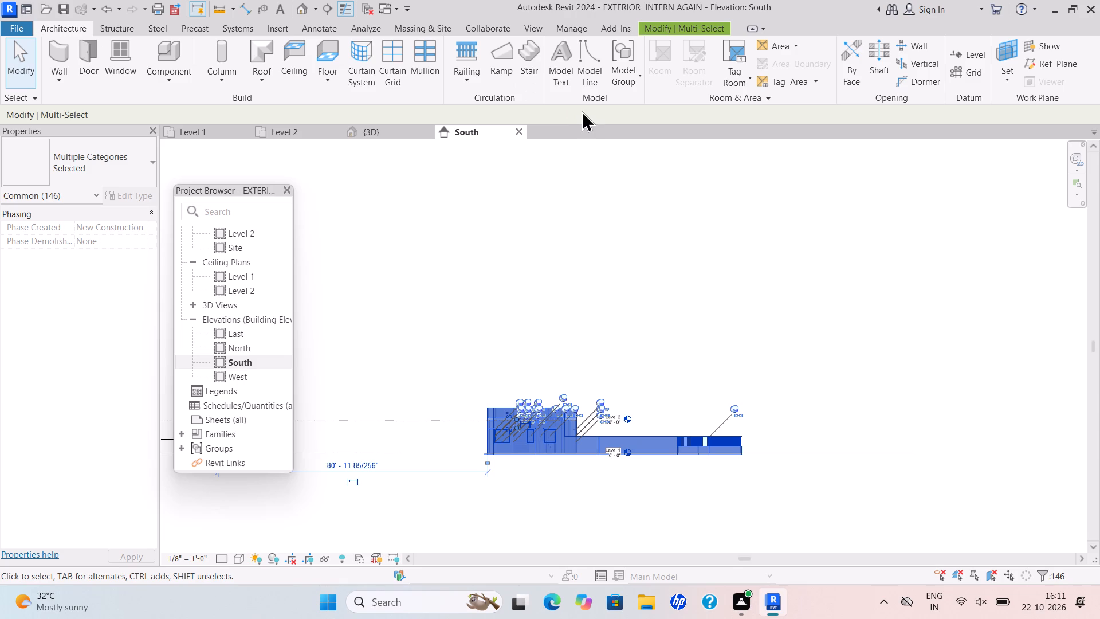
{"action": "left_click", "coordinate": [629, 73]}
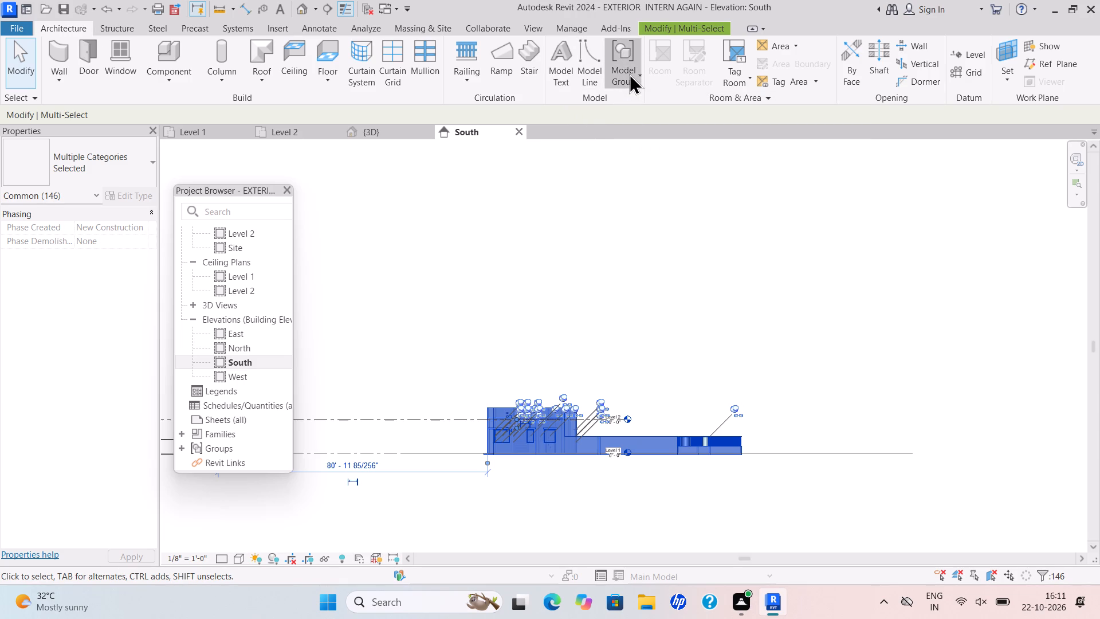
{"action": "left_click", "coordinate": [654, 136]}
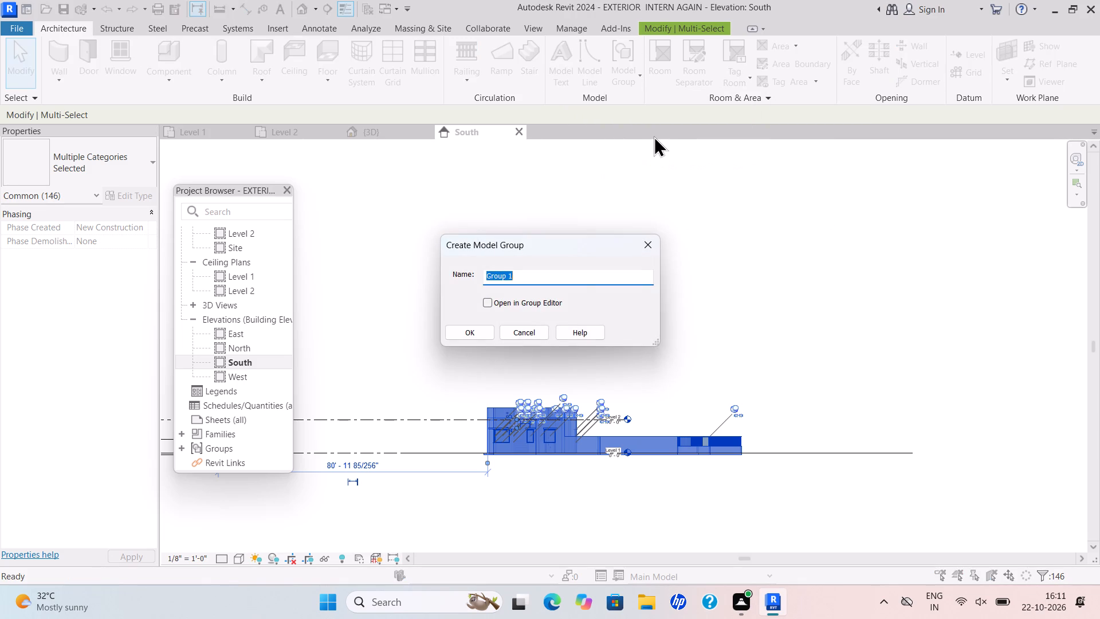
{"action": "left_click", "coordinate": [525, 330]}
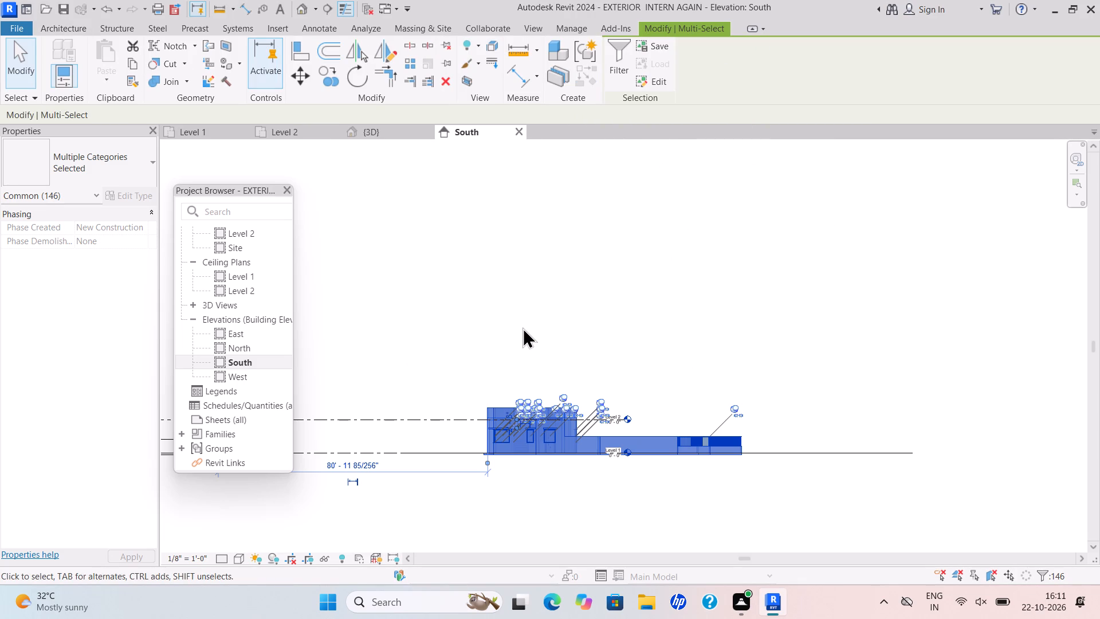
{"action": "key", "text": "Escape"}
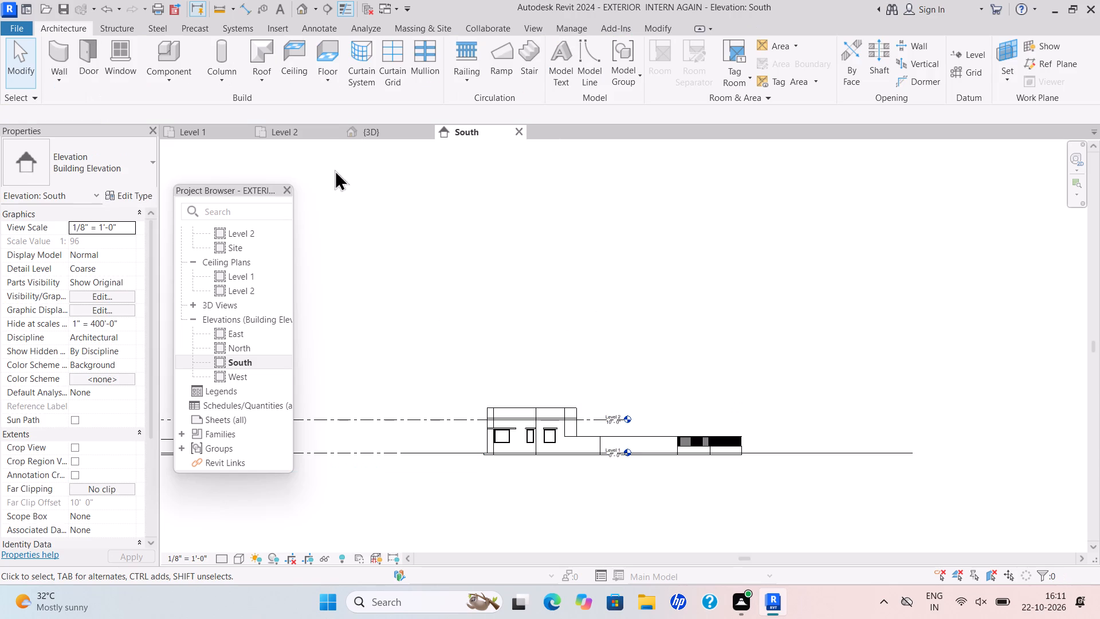
In the 3D view, group all elements of the small stair block with the railed roof into a model group named LL.
{"action": "left_click", "coordinate": [374, 133]}
{"action": "scroll", "coordinate": [453, 314], "scroll_direction": "up", "scroll_amount": 6}
{"action": "scroll", "coordinate": [472, 287], "scroll_direction": "down", "scroll_amount": 1}
{"action": "scroll", "coordinate": [472, 284], "scroll_direction": "up", "scroll_amount": 8}
{"action": "key", "text": "Escape"}
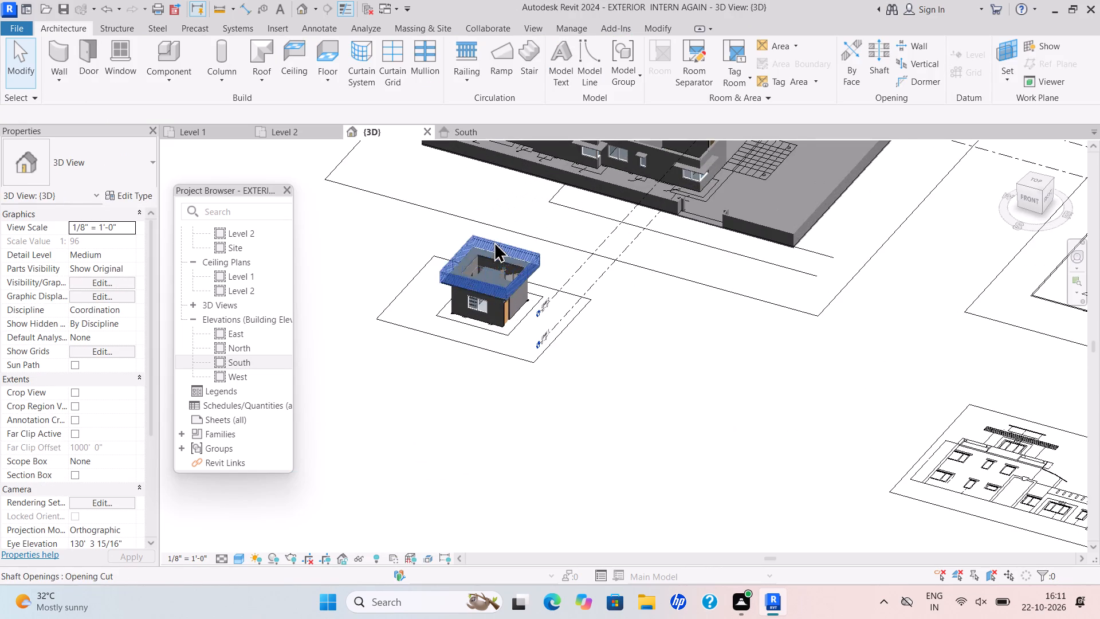
{"action": "scroll", "coordinate": [502, 352], "scroll_direction": "up", "scroll_amount": 7}
{"action": "middle_click_drag", "start_coordinate": [500, 337], "coordinate": [498, 302]}
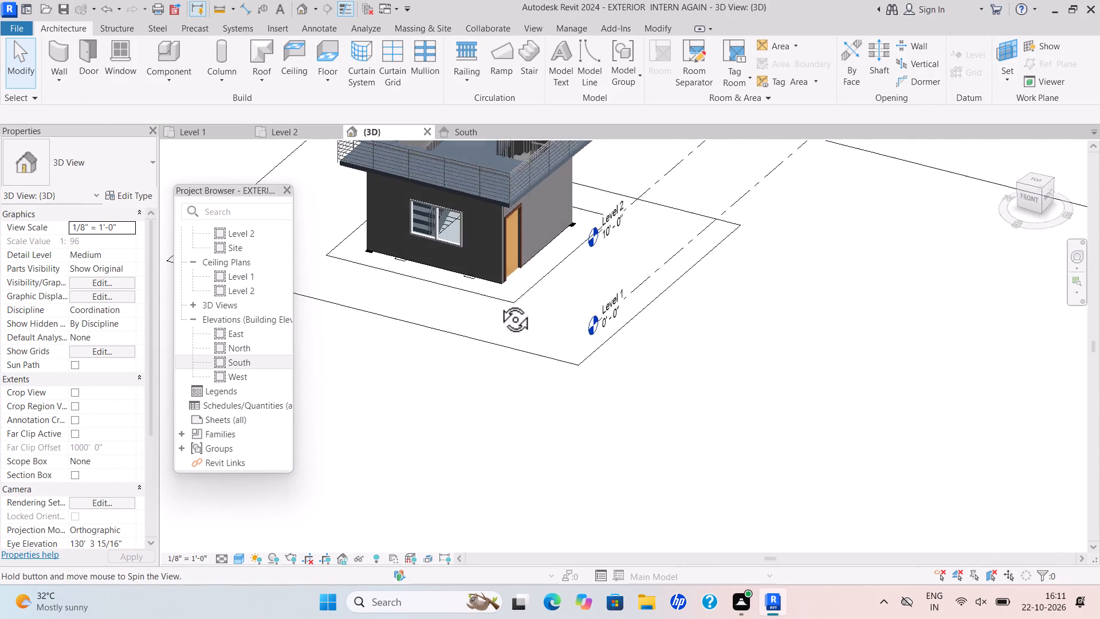
{"action": "middle_click_drag", "start_coordinate": [498, 302], "coordinate": [513, 272]}
{"action": "scroll", "coordinate": [532, 256], "scroll_direction": "up", "scroll_amount": 1}
{"action": "middle_click_drag", "start_coordinate": [534, 272], "coordinate": [583, 411]}
{"action": "scroll", "coordinate": [566, 383], "scroll_direction": "down", "scroll_amount": 2}
{"action": "left_click_drag", "start_coordinate": [432, 194], "coordinate": [438, 194]}
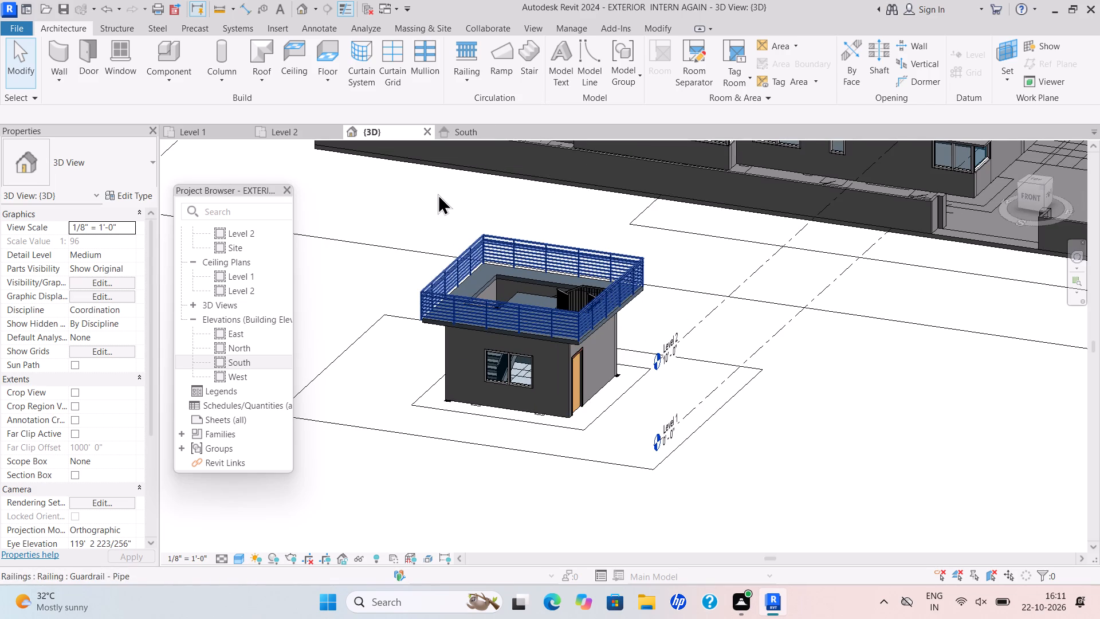
{"action": "left_click_drag", "start_coordinate": [438, 194], "coordinate": [671, 372]}
{"action": "key", "text": "Escape"}
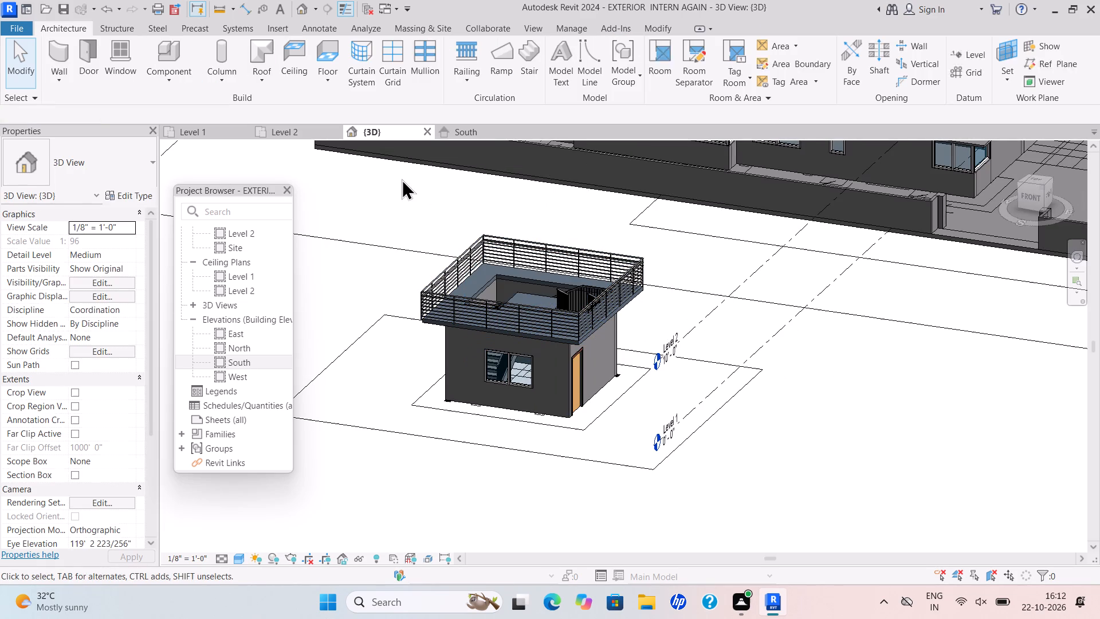
{"action": "left_click_drag", "start_coordinate": [367, 185], "coordinate": [458, 188]}
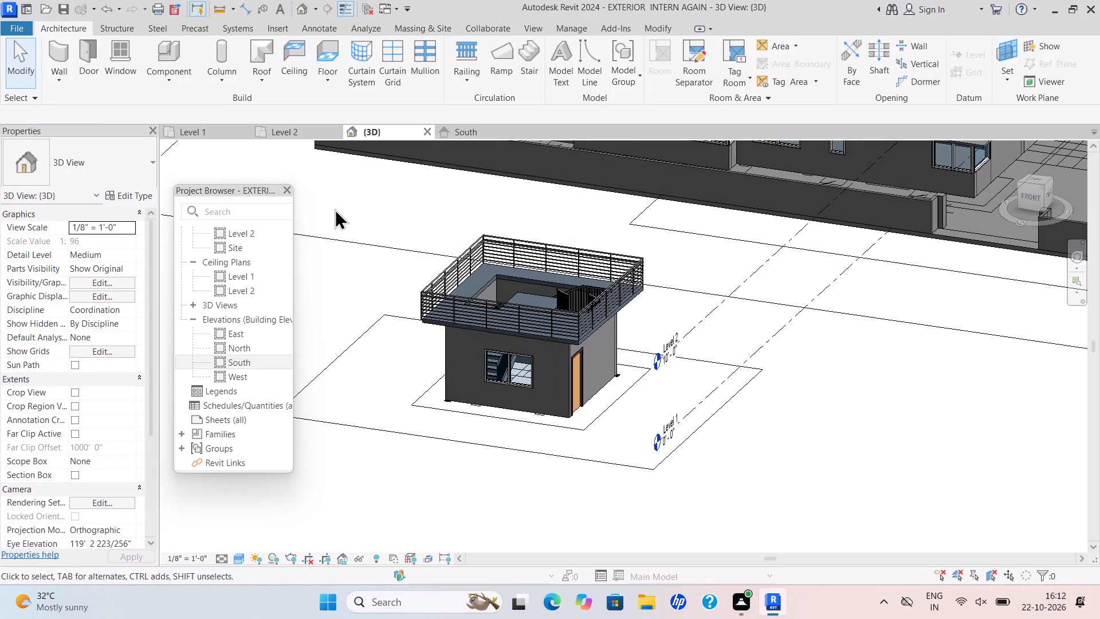
{"action": "left_click_drag", "start_coordinate": [335, 207], "coordinate": [700, 464]}
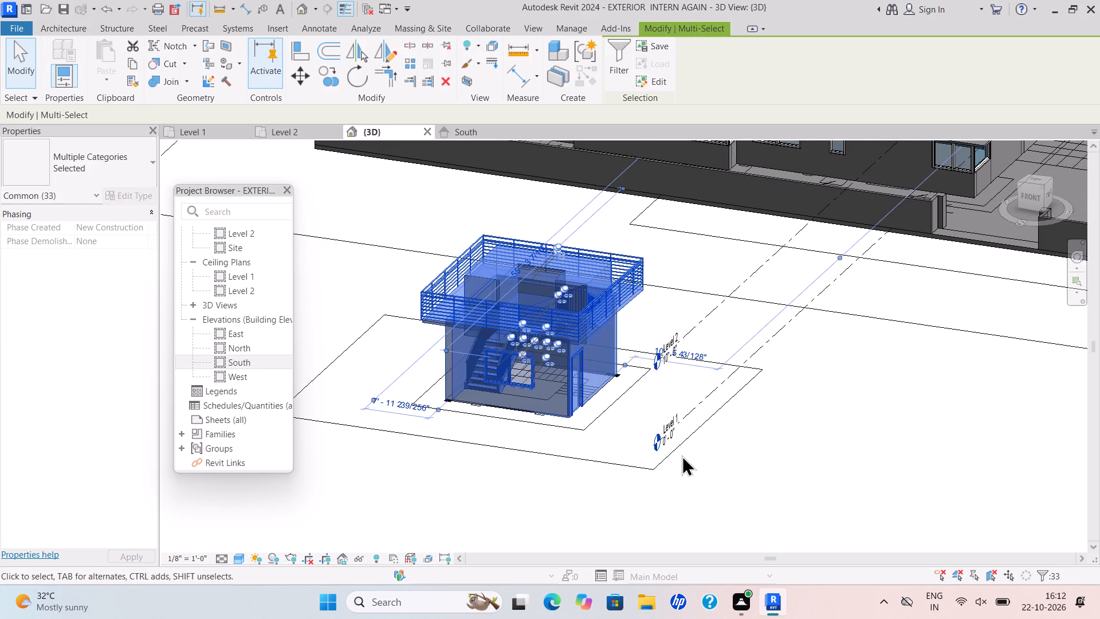
{"action": "scroll", "coordinate": [678, 450], "scroll_direction": "down", "scroll_amount": 5}
{"action": "middle_click_drag", "start_coordinate": [649, 453], "coordinate": [441, 494], "text": "shift"}
{"action": "scroll", "coordinate": [648, 454], "scroll_direction": "down", "scroll_amount": 1, "text": "shift"}
{"action": "middle_click_drag", "start_coordinate": [548, 446], "coordinate": [378, 465]}
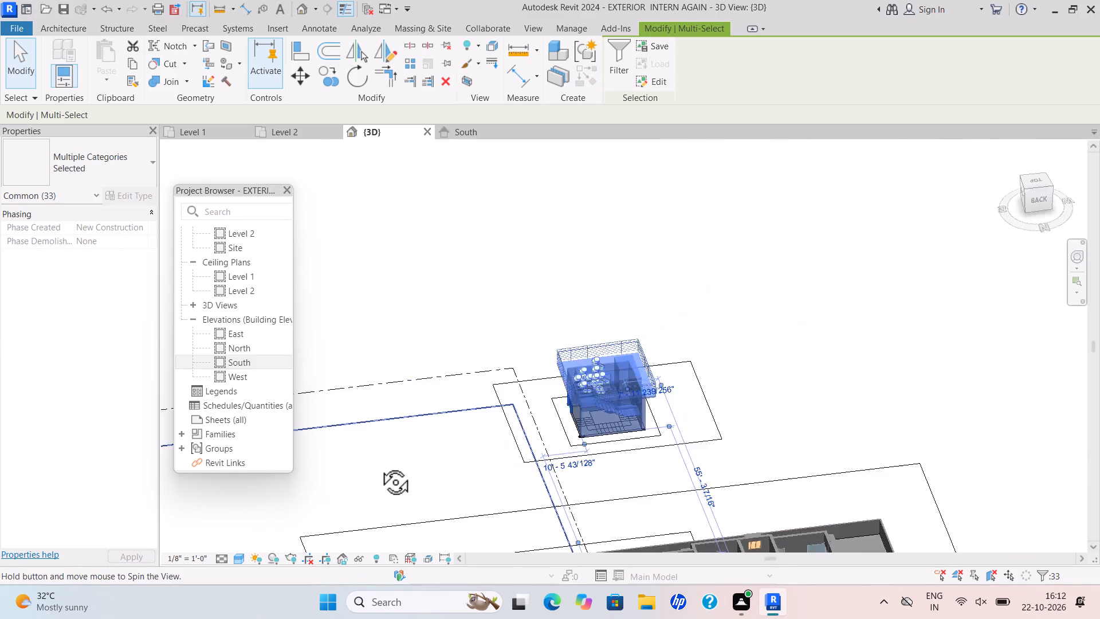
{"action": "middle_click_drag", "start_coordinate": [378, 465], "coordinate": [374, 461]}
{"action": "middle_click_drag", "start_coordinate": [404, 461], "coordinate": [722, 400], "text": "shift"}
{"action": "scroll", "coordinate": [714, 391], "scroll_direction": "down", "scroll_amount": 1}
{"action": "middle_click_drag", "start_coordinate": [709, 392], "coordinate": [801, 362], "text": "shift"}
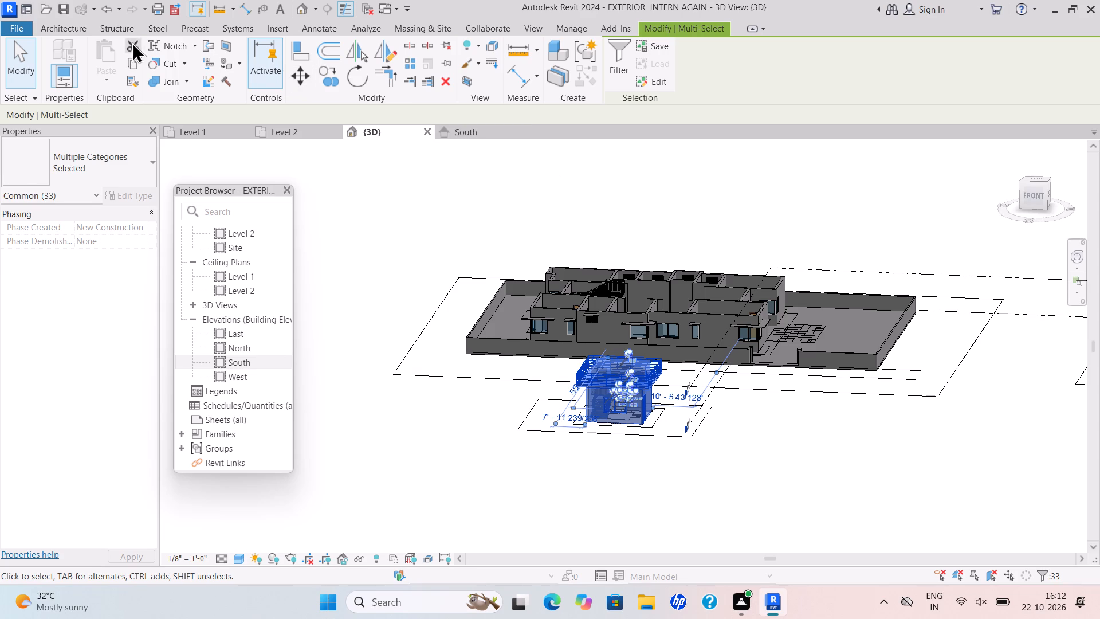
{"action": "left_click", "coordinate": [53, 22]}
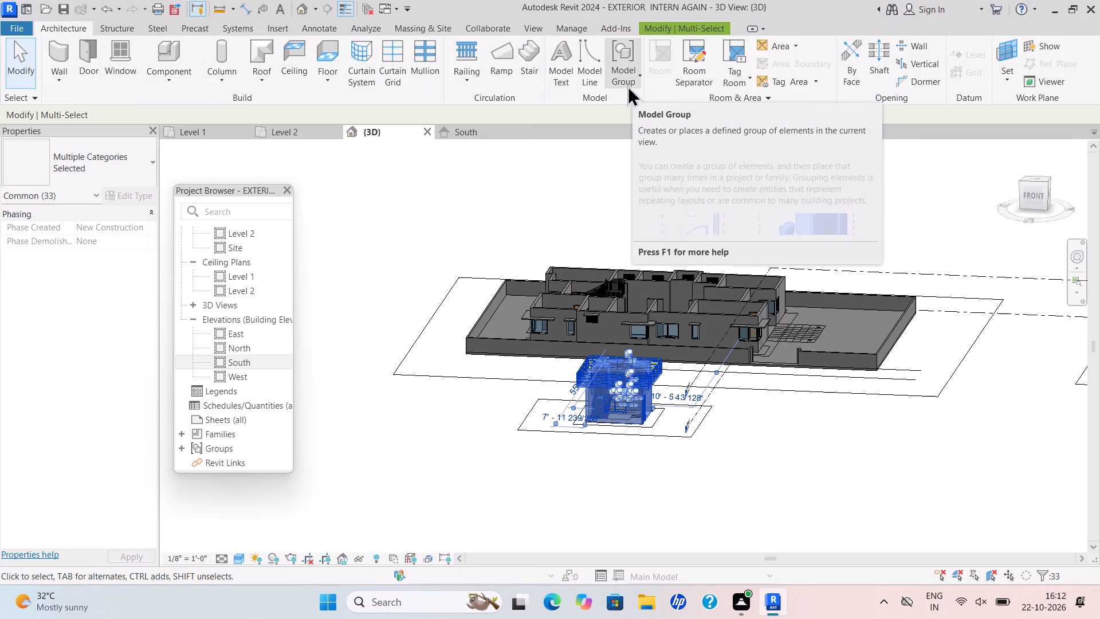
{"action": "left_click", "coordinate": [634, 75]}
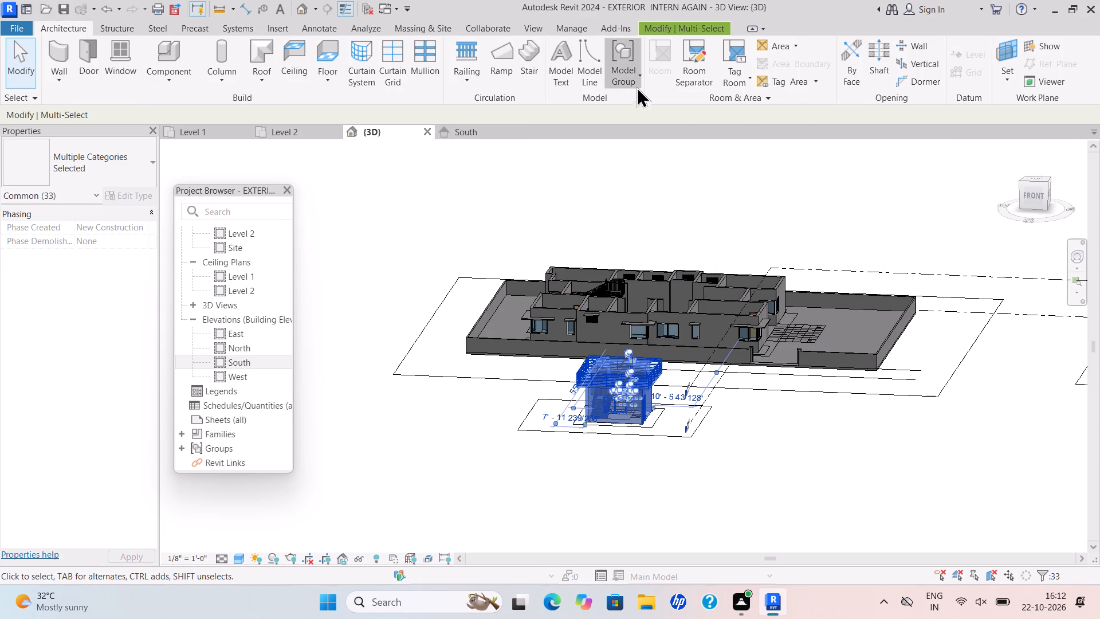
{"action": "left_click", "coordinate": [645, 140]}
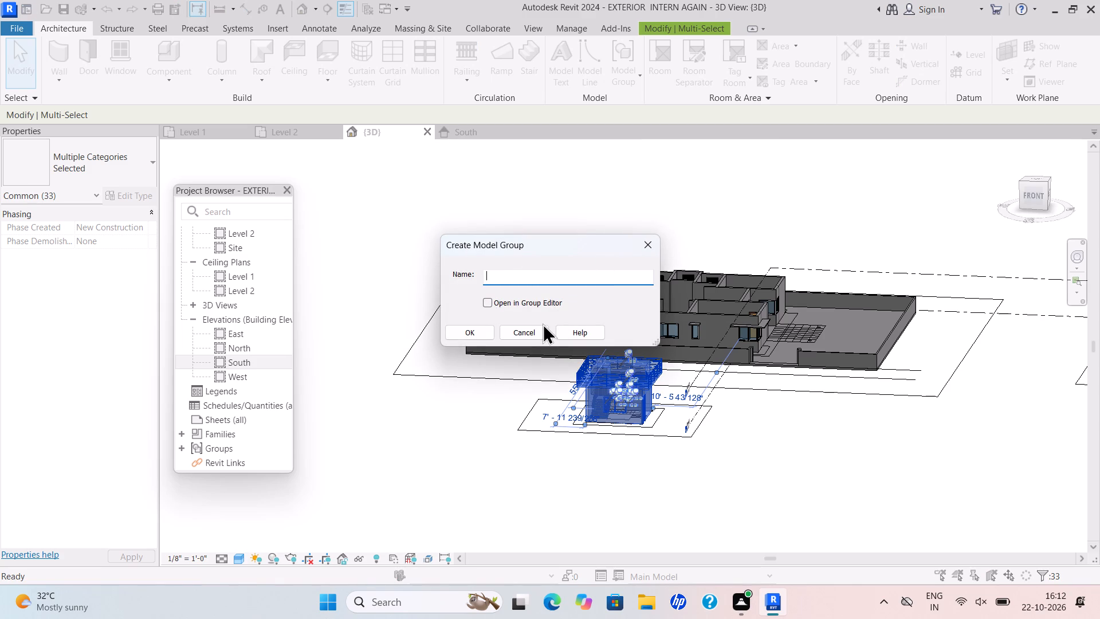
{"action": "key", "text": "BackSpace"}
{"action": "type", "text": "LL"}
{"action": "left_click", "coordinate": [475, 334]}
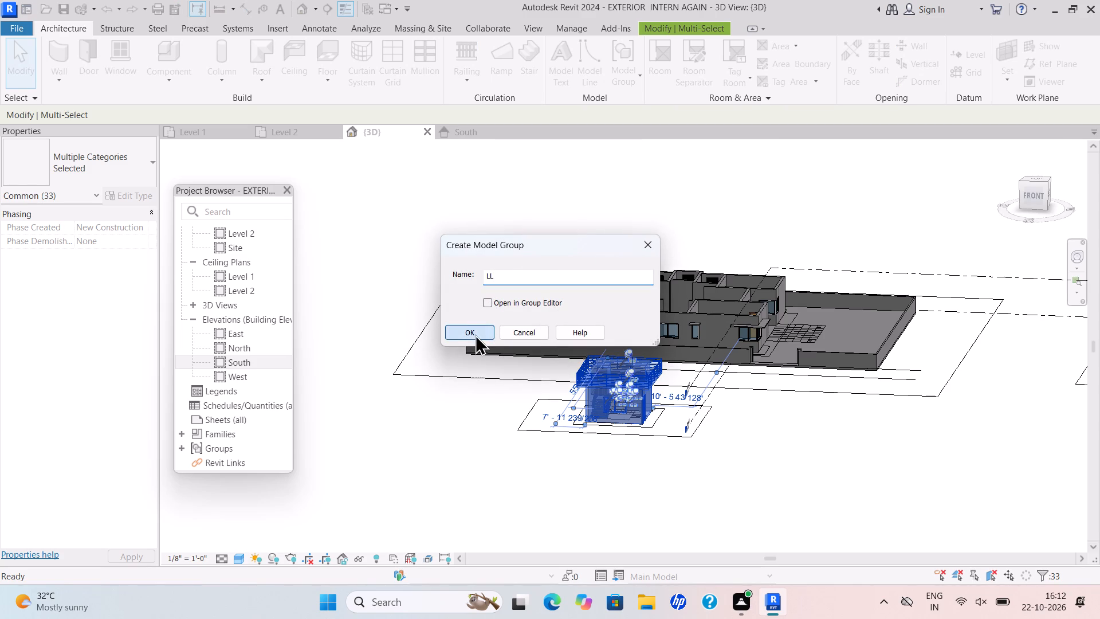
{"action": "scroll", "coordinate": [654, 454], "scroll_direction": "up", "scroll_amount": 3}
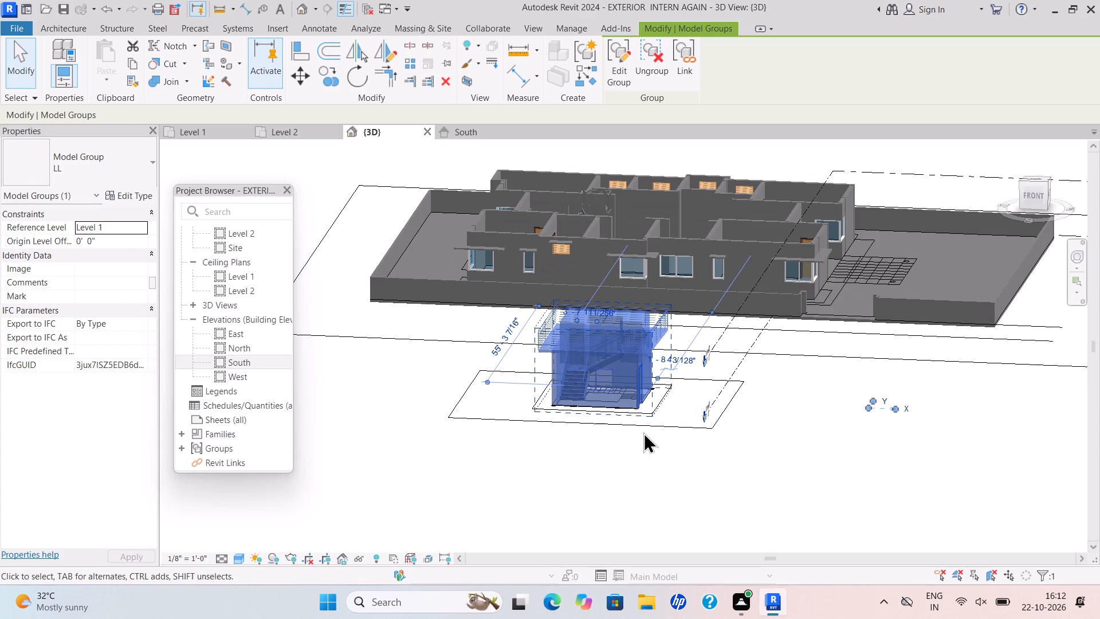
Move the LL stair block group about 110' sideways, to the west side of the large walled floor block.
{"action": "scroll", "coordinate": [603, 359], "scroll_direction": "down", "scroll_amount": 10}
{"action": "middle_click_drag", "start_coordinate": [634, 378], "coordinate": [662, 413]}
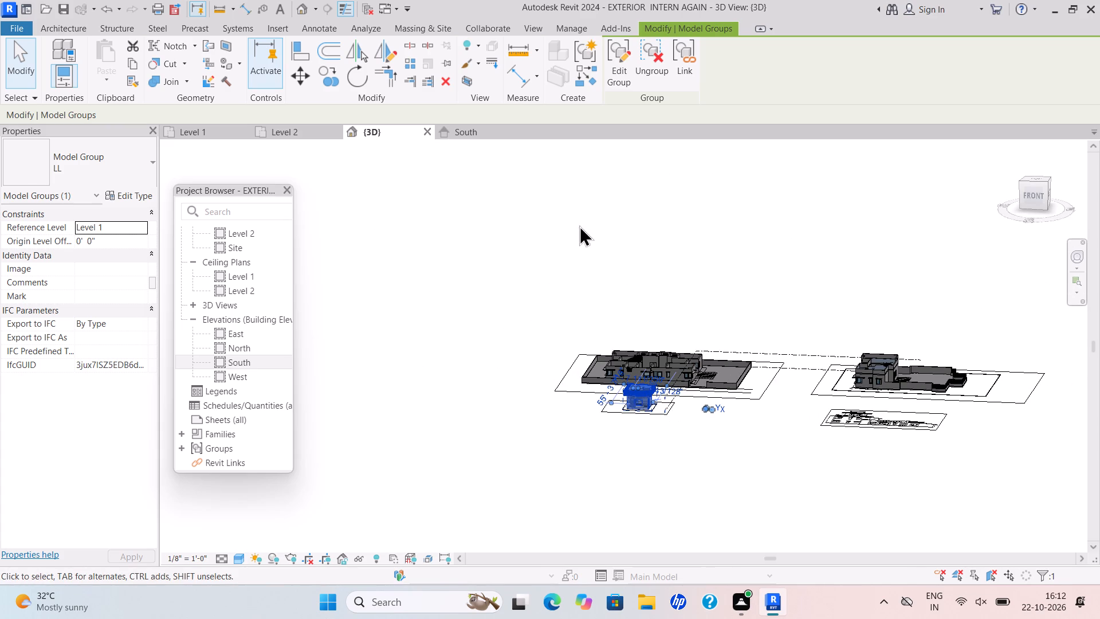
{"action": "left_click_drag", "start_coordinate": [291, 79], "coordinate": [310, 94]}
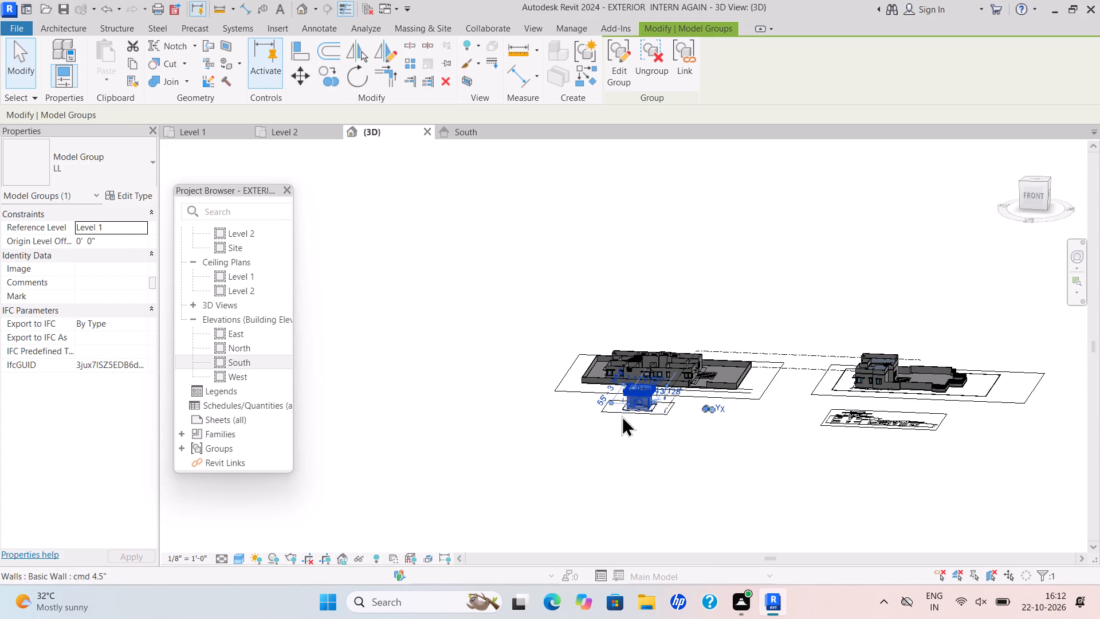
{"action": "left_click", "coordinate": [624, 410]}
{"action": "scroll", "coordinate": [618, 412], "scroll_direction": "up", "scroll_amount": 6}
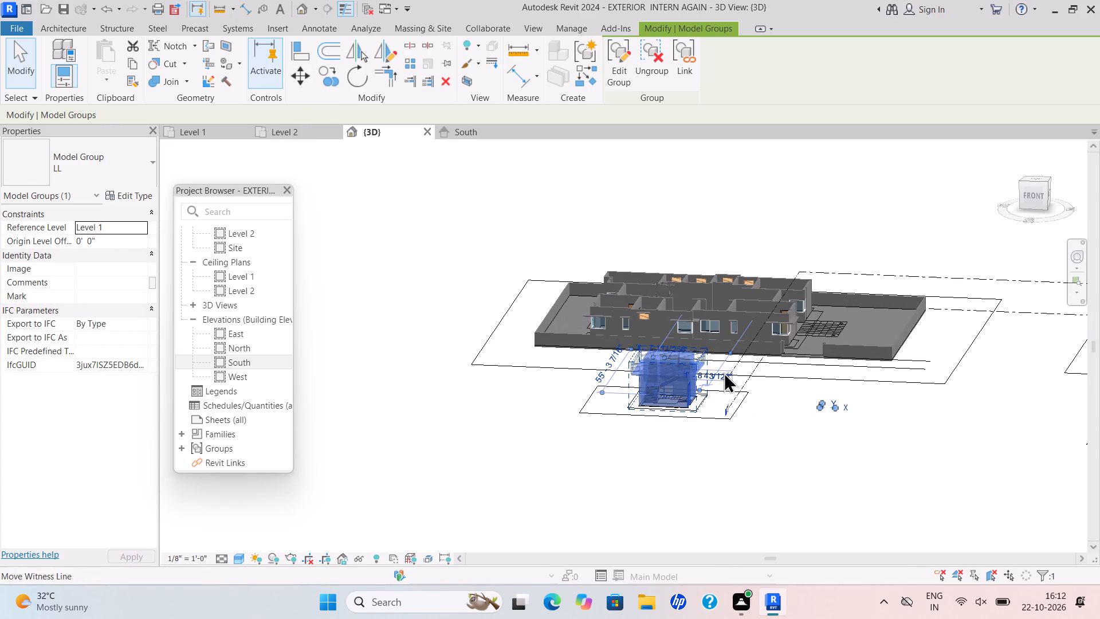
{"action": "double_click", "coordinate": [305, 77]}
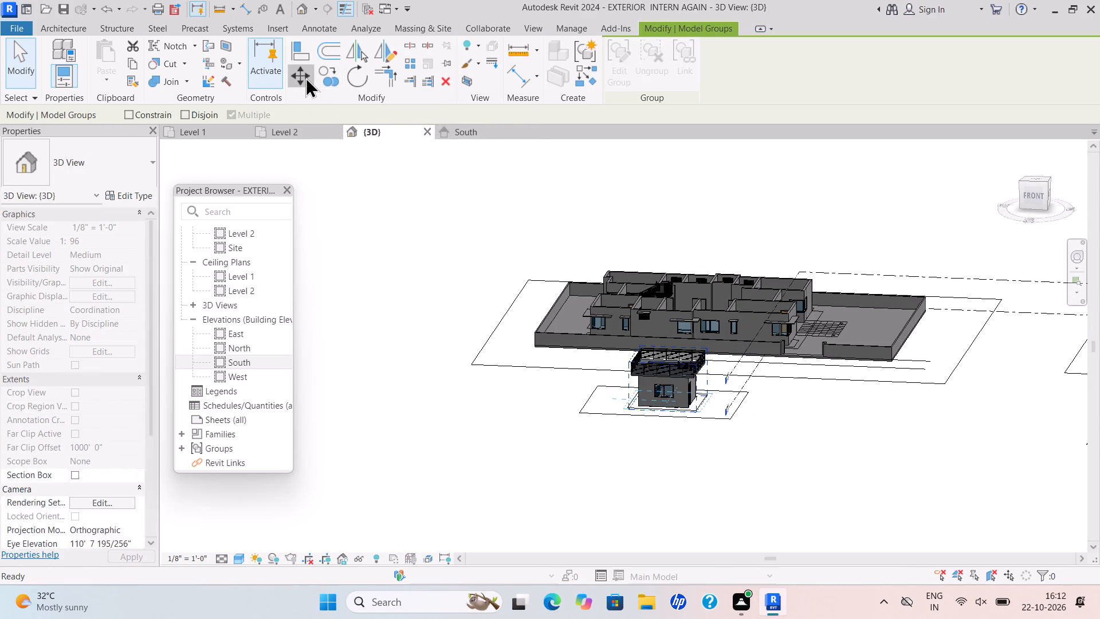
{"action": "left_click_drag", "start_coordinate": [630, 395], "coordinate": [620, 392]}
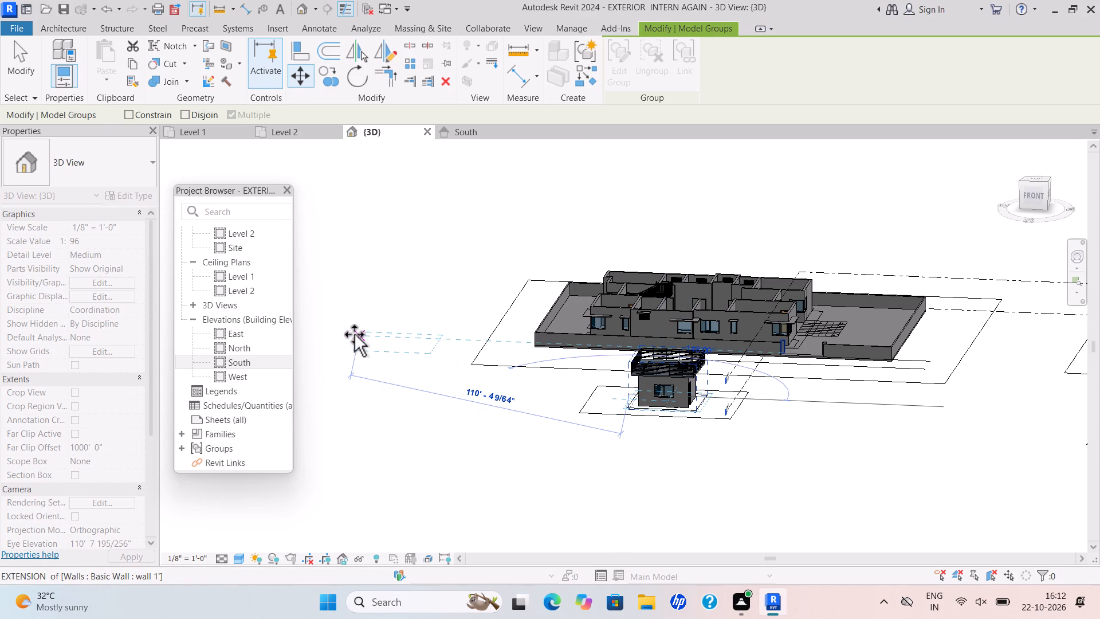
{"action": "left_click", "coordinate": [354, 334]}
{"action": "scroll", "coordinate": [498, 328], "scroll_direction": "down", "scroll_amount": 5}
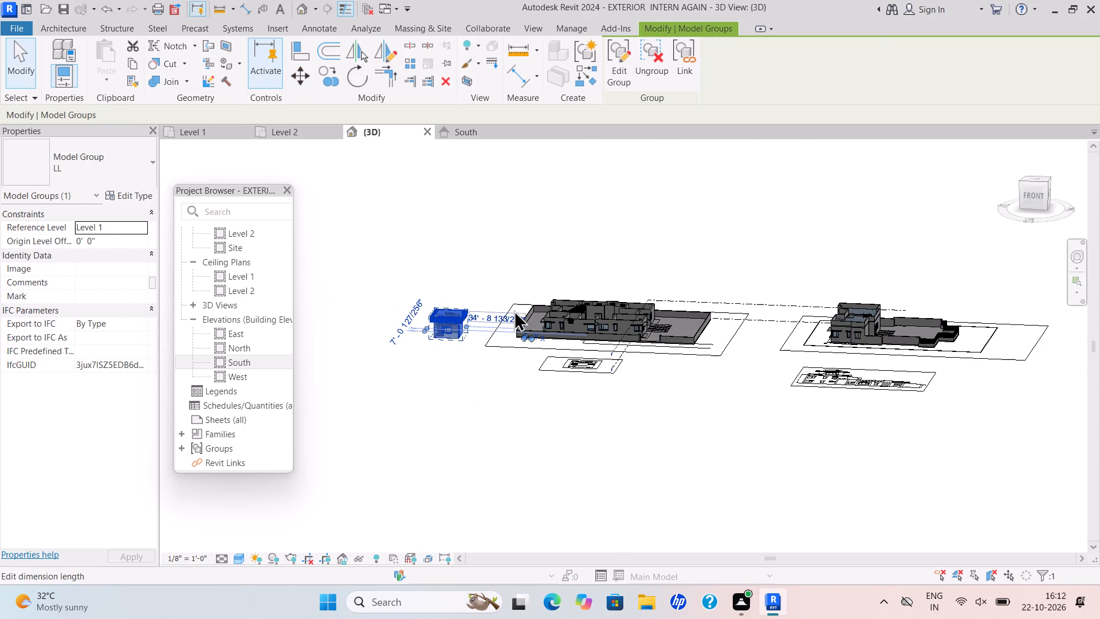
{"action": "key", "text": "Escape"}
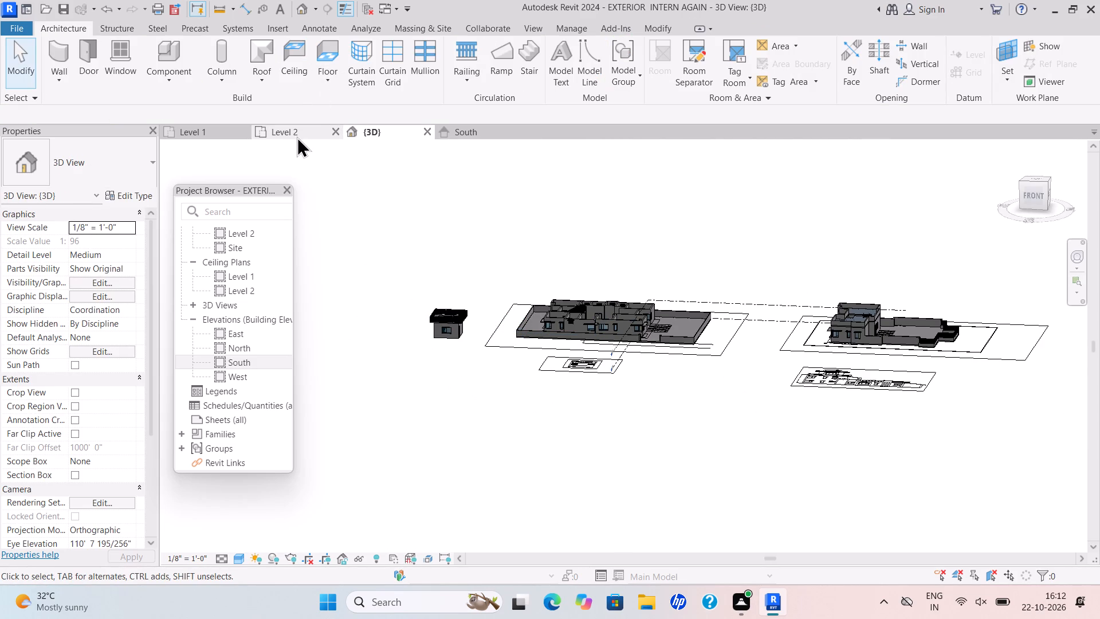
Open the South elevation and examine the floor blocks against the Level 1 and Level 2 lines.
{"action": "left_click", "coordinate": [464, 128]}
{"action": "scroll", "coordinate": [530, 226], "scroll_direction": "down", "scroll_amount": 2}
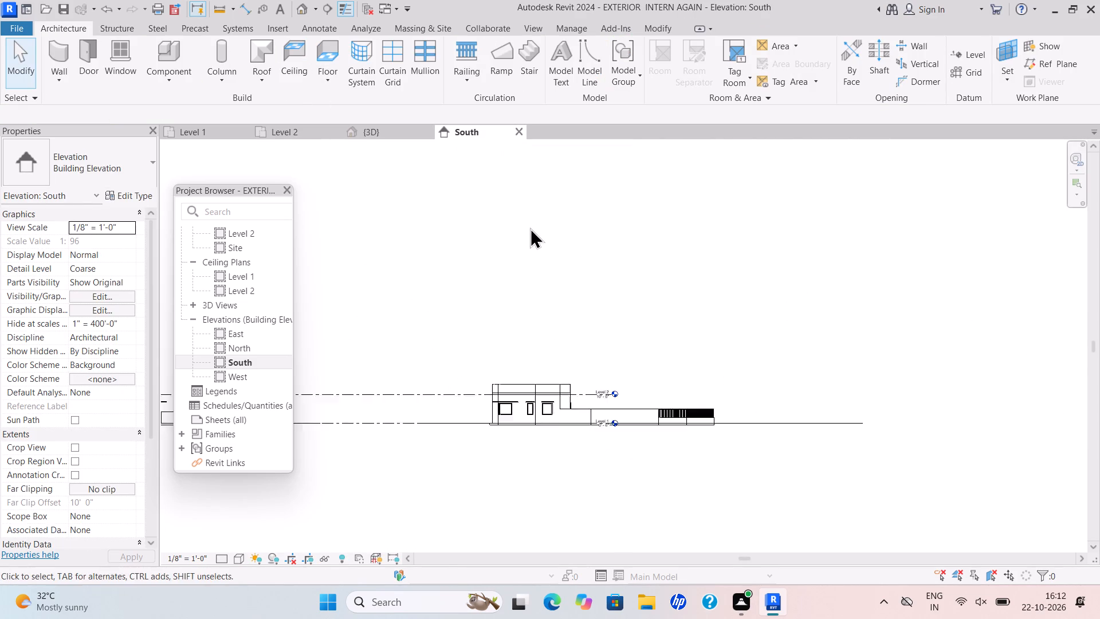
{"action": "scroll", "coordinate": [530, 228], "scroll_direction": "down", "scroll_amount": 7}
{"action": "key", "text": "Escape"}
{"action": "middle_click_drag", "start_coordinate": [612, 287], "coordinate": [638, 317]}
{"action": "scroll", "coordinate": [600, 339], "scroll_direction": "up", "scroll_amount": 2}
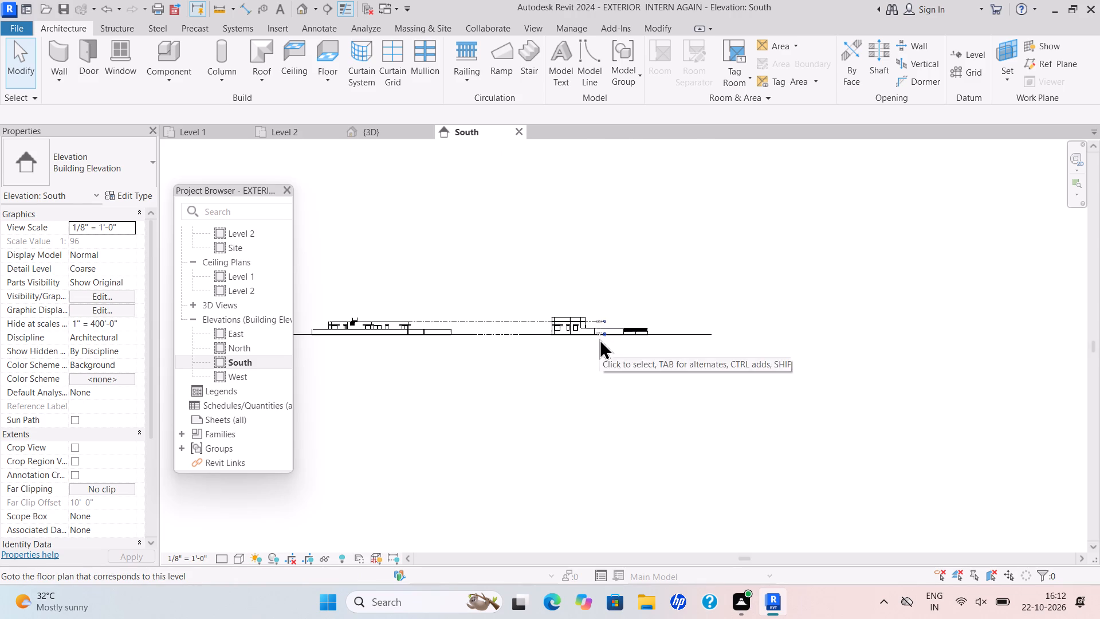
{"action": "scroll", "coordinate": [590, 332], "scroll_direction": "up", "scroll_amount": 4}
{"action": "key", "text": "Escape"}
{"action": "scroll", "coordinate": [543, 279], "scroll_direction": "down", "scroll_amount": 1}
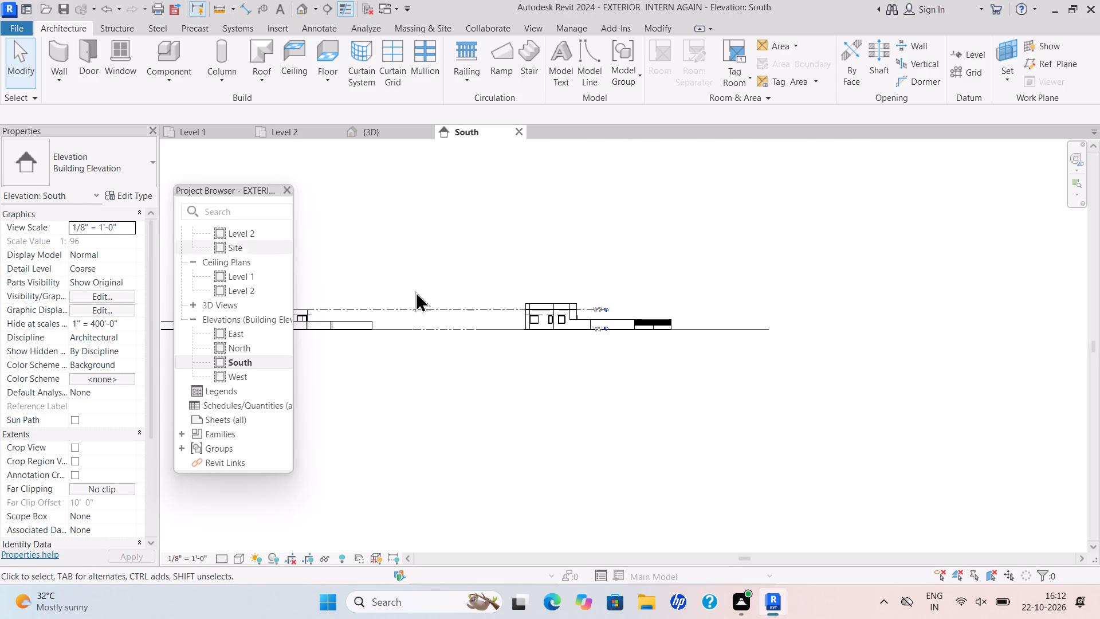
{"action": "scroll", "coordinate": [663, 331], "scroll_direction": "down", "scroll_amount": 3}
{"action": "scroll", "coordinate": [390, 285], "scroll_direction": "up", "scroll_amount": 4}
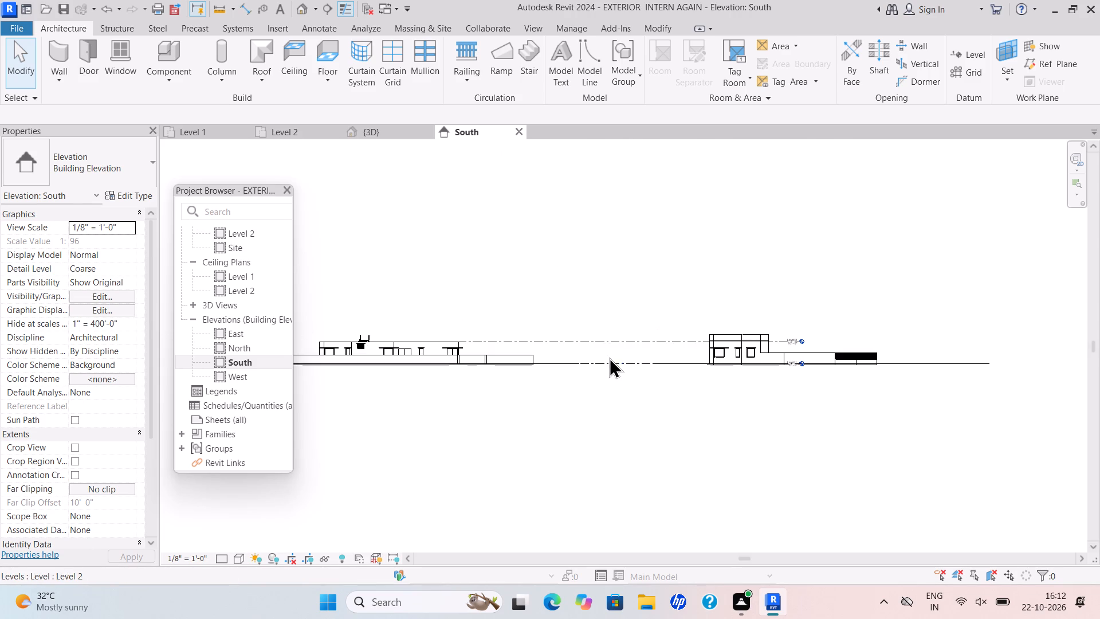
{"action": "key", "text": "Escape"}
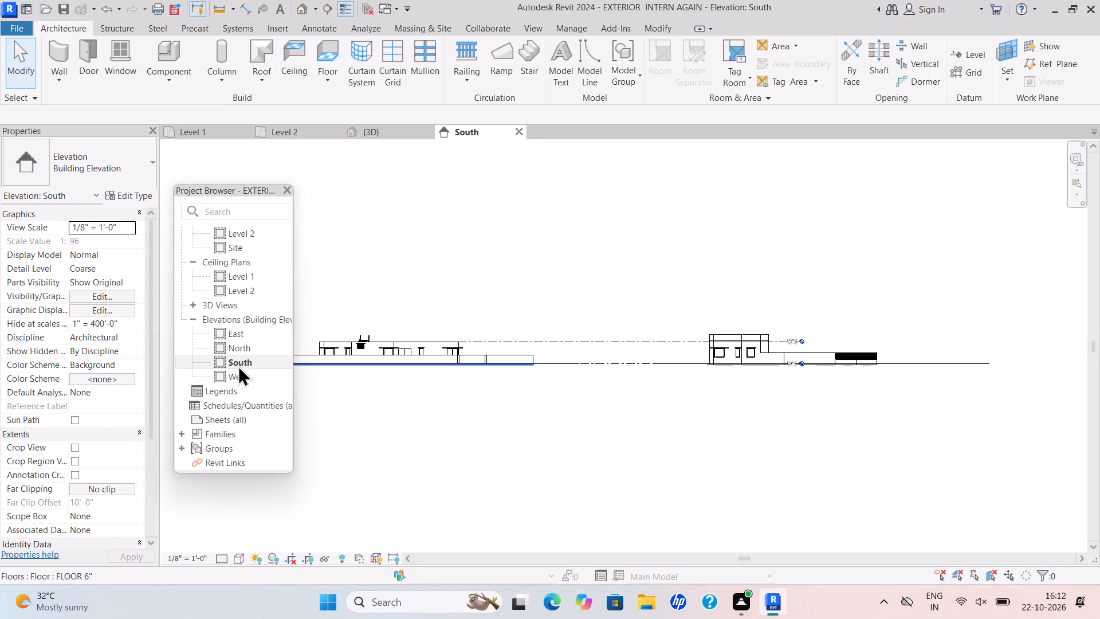
Add Level 3 and Level 4 above Level 2 by picking the existing level lines with a 10' 6" offset.
{"action": "double_click", "coordinate": [979, 50]}
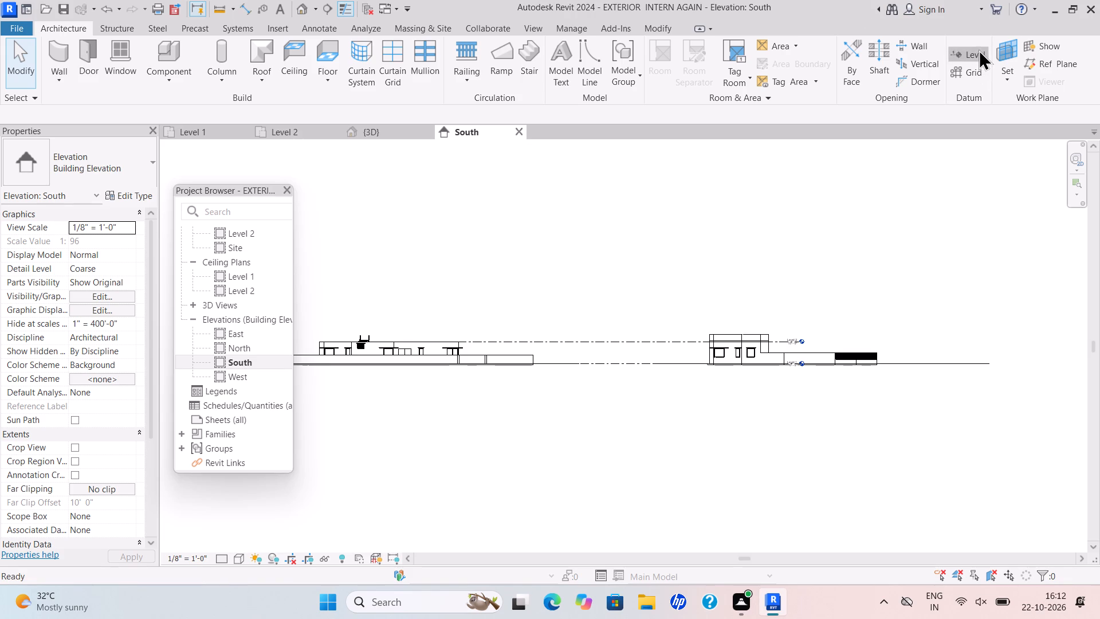
{"action": "double_click", "coordinate": [627, 49]}
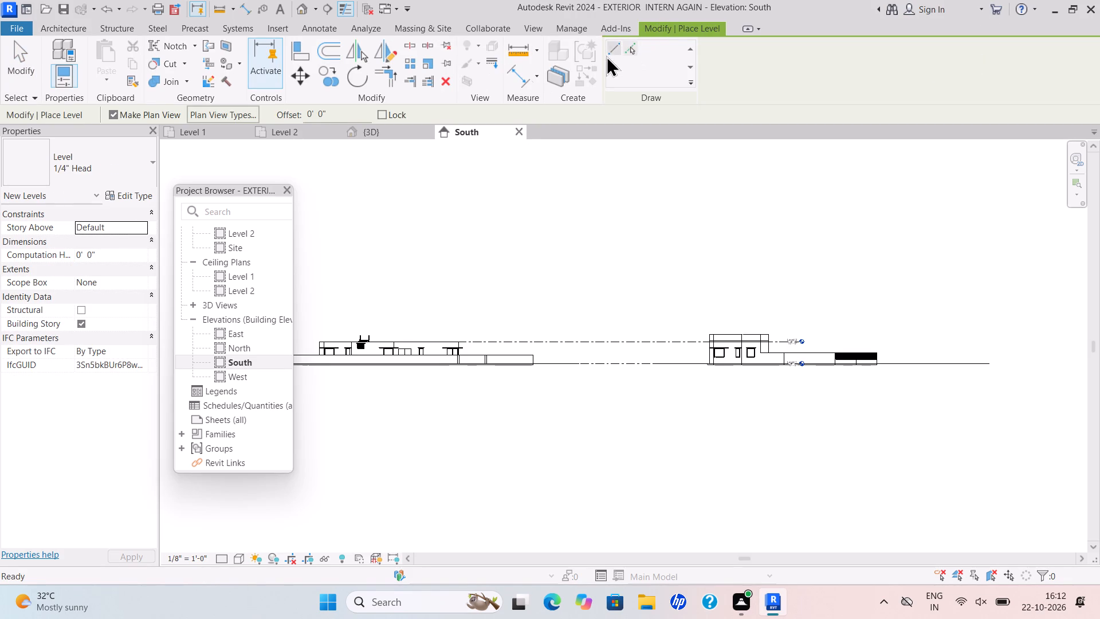
{"action": "left_click_drag", "start_coordinate": [353, 113], "coordinate": [305, 126]}
{"action": "key", "text": "BackSpace"}
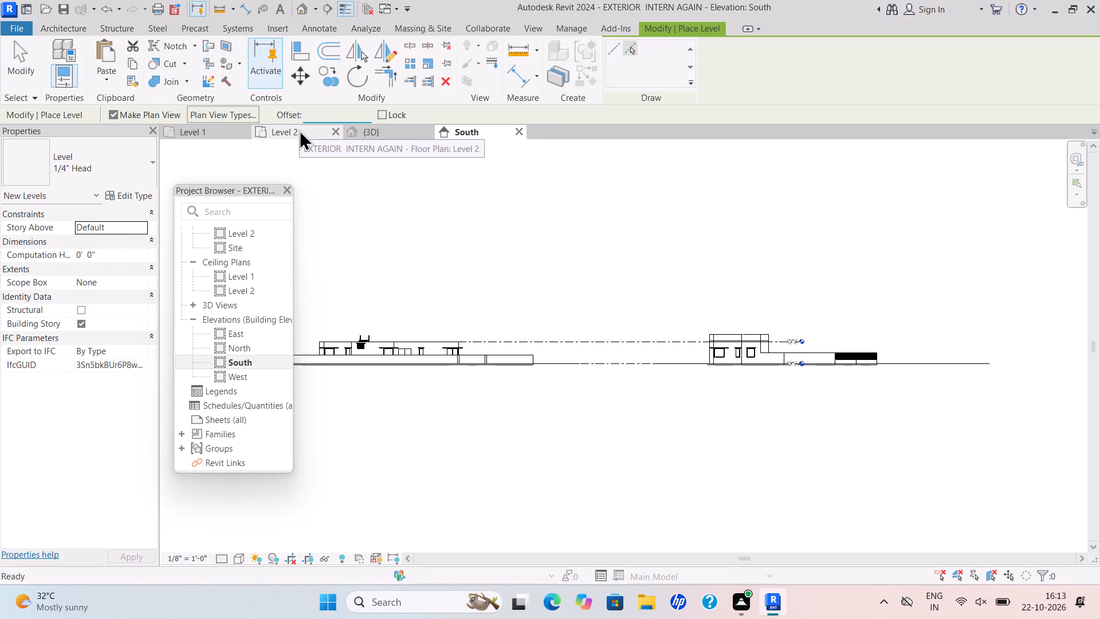
{"action": "type", "text": "10'6\""}
{"action": "key", "text": "Return"}
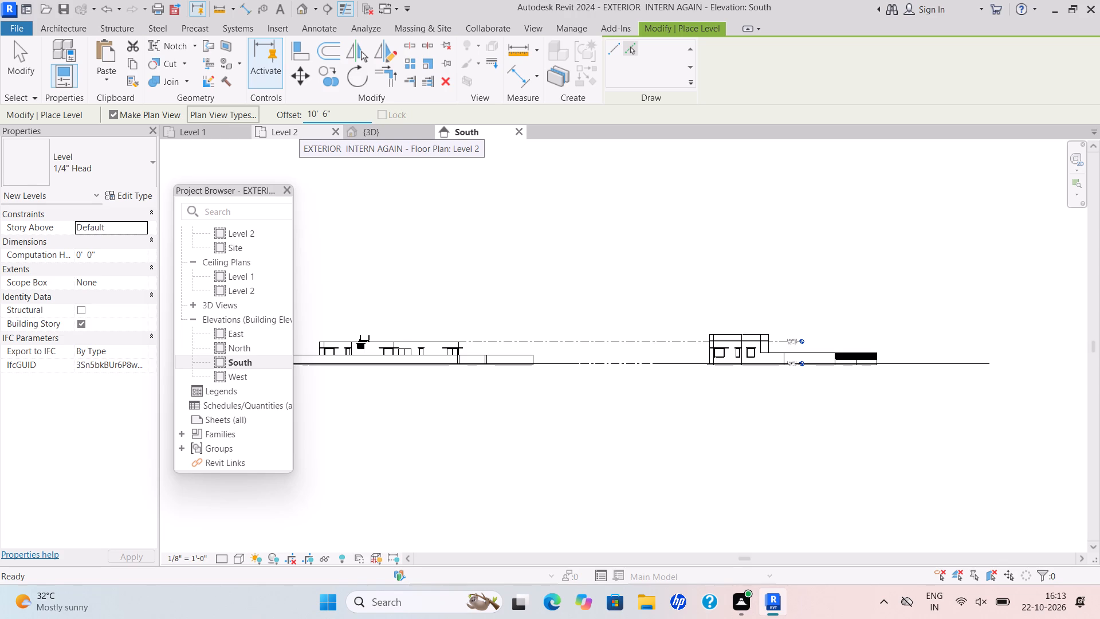
{"action": "left_click", "coordinate": [554, 336]}
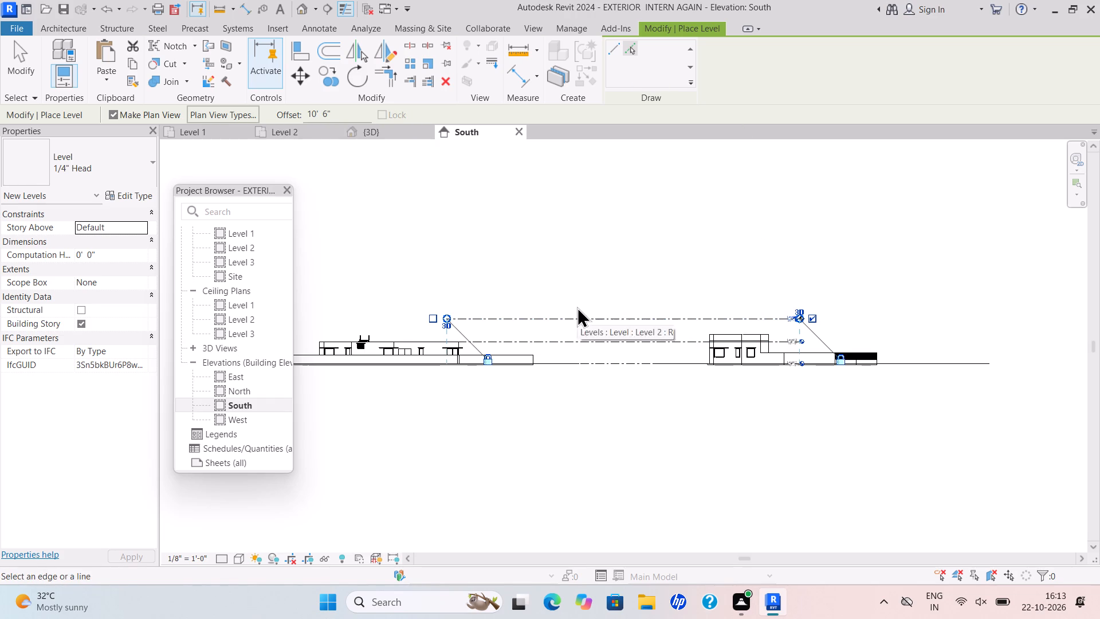
{"action": "left_click", "coordinate": [578, 315]}
{"action": "scroll", "coordinate": [596, 301], "scroll_direction": "up", "scroll_amount": 4}
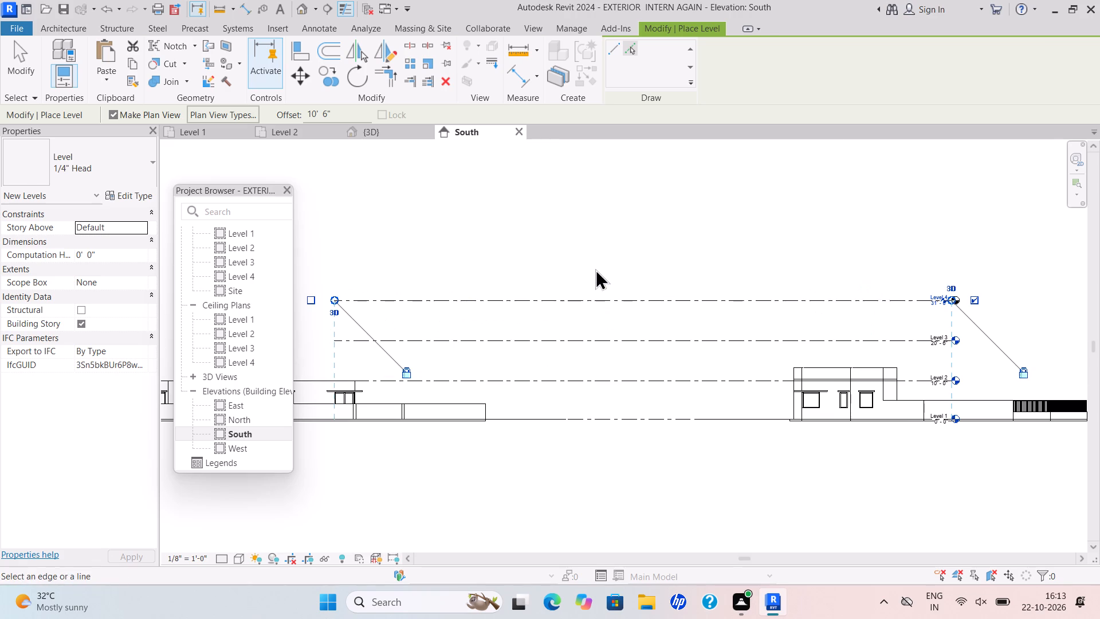
{"action": "key", "text": "Escape"}
{"action": "scroll", "coordinate": [712, 309], "scroll_direction": "down", "scroll_amount": 2}
{"action": "key", "text": "Escape"}
{"action": "scroll", "coordinate": [772, 309], "scroll_direction": "down", "scroll_amount": 1}
{"action": "key", "text": "Escape"}
Extend the west ends of the level lines past the large floor block, close to the stair block.
{"action": "middle_click_drag", "start_coordinate": [776, 309], "coordinate": [787, 301]}
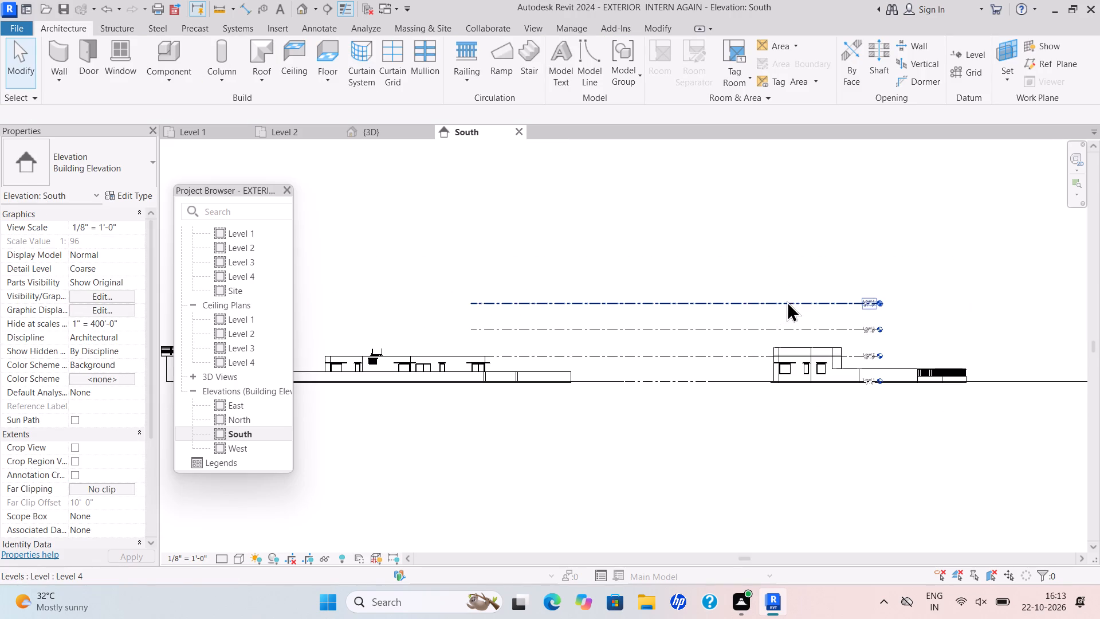
{"action": "middle_click_drag", "start_coordinate": [787, 301], "coordinate": [789, 301]}
{"action": "scroll", "coordinate": [439, 303], "scroll_direction": "up", "scroll_amount": 3}
{"action": "left_click", "coordinate": [552, 301]}
{"action": "scroll", "coordinate": [545, 323], "scroll_direction": "down", "scroll_amount": 2}
{"action": "middle_click_drag", "start_coordinate": [546, 325], "coordinate": [803, 327]}
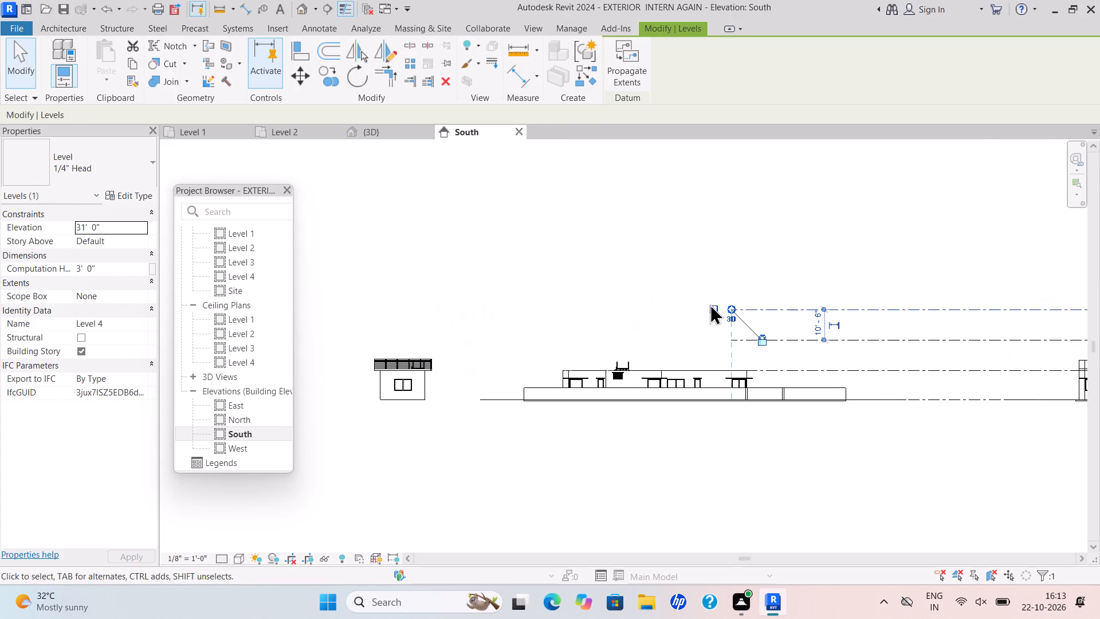
{"action": "left_click_drag", "start_coordinate": [732, 306], "coordinate": [462, 316]}
{"action": "key", "text": "Escape"}
{"action": "scroll", "coordinate": [744, 339], "scroll_direction": "up", "scroll_amount": 1}
{"action": "scroll", "coordinate": [725, 339], "scroll_direction": "down", "scroll_amount": 5}
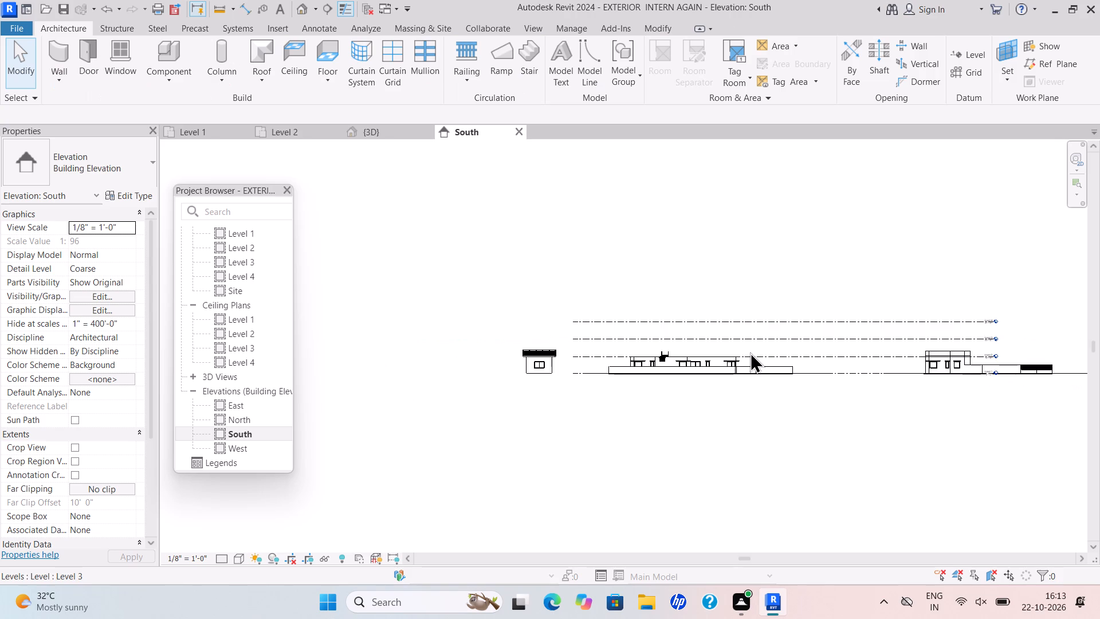
{"action": "scroll", "coordinate": [756, 355], "scroll_direction": "down", "scroll_amount": 2}
{"action": "middle_click_drag", "start_coordinate": [756, 354], "coordinate": [557, 360]}
{"action": "key", "text": "Escape"}
{"action": "scroll", "coordinate": [710, 371], "scroll_direction": "up", "scroll_amount": 5}
{"action": "key", "text": "Escape"}
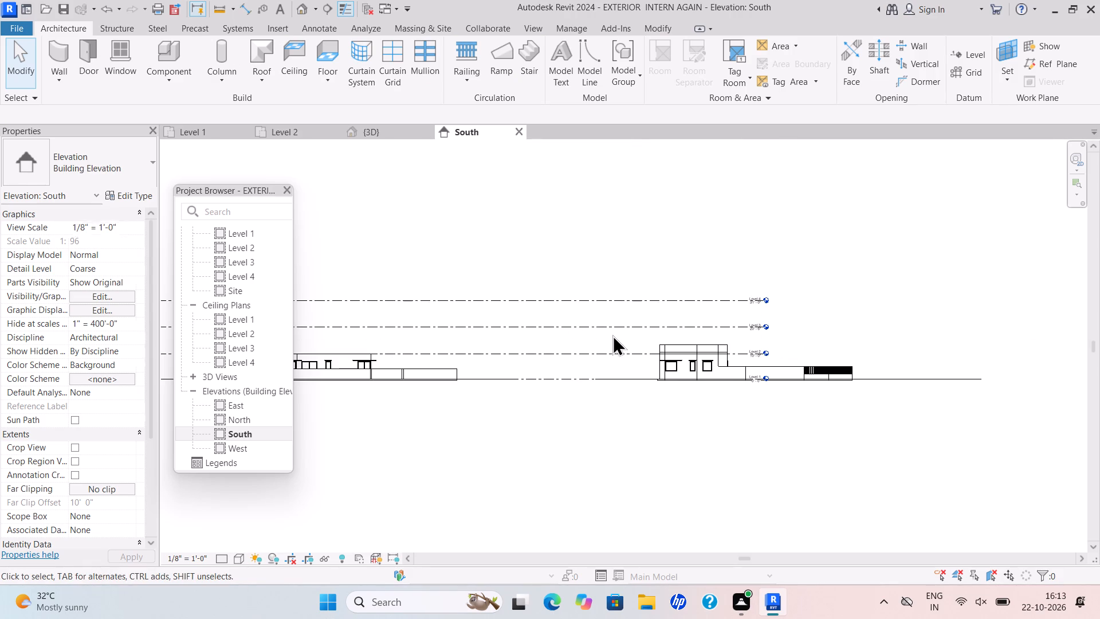
{"action": "key", "text": "Escape"}
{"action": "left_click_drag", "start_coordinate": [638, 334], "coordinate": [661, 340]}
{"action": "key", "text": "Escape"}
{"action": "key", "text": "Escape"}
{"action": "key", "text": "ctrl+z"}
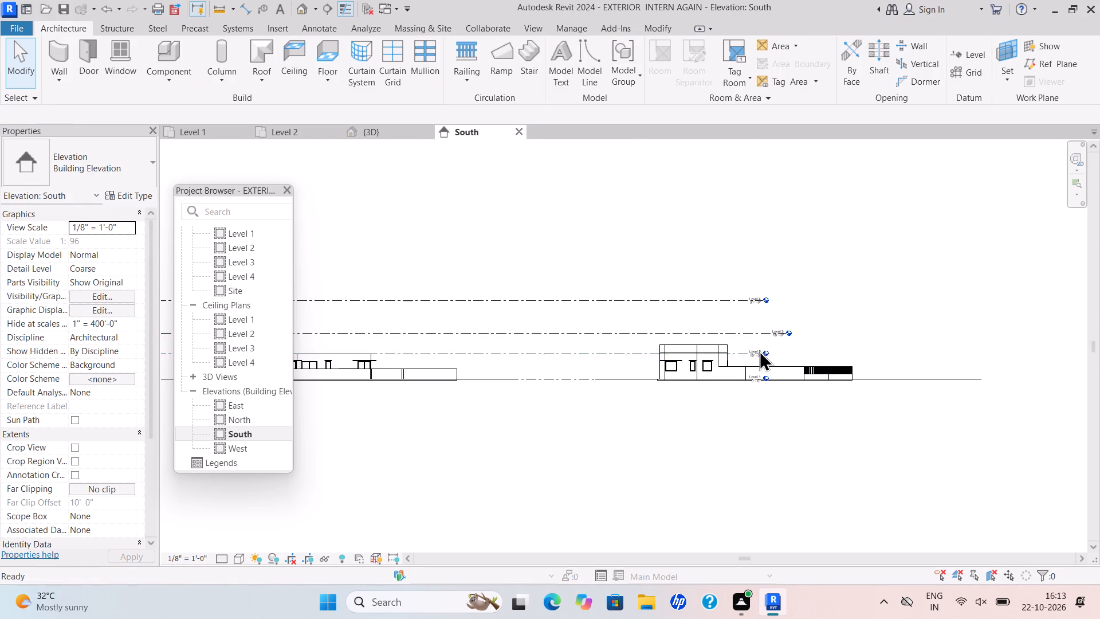
Copy all elements of the easternmost floor block and paste them aligned to Level 2.
{"action": "scroll", "coordinate": [712, 334], "scroll_direction": "up", "scroll_amount": 3}
{"action": "key", "text": "Escape"}
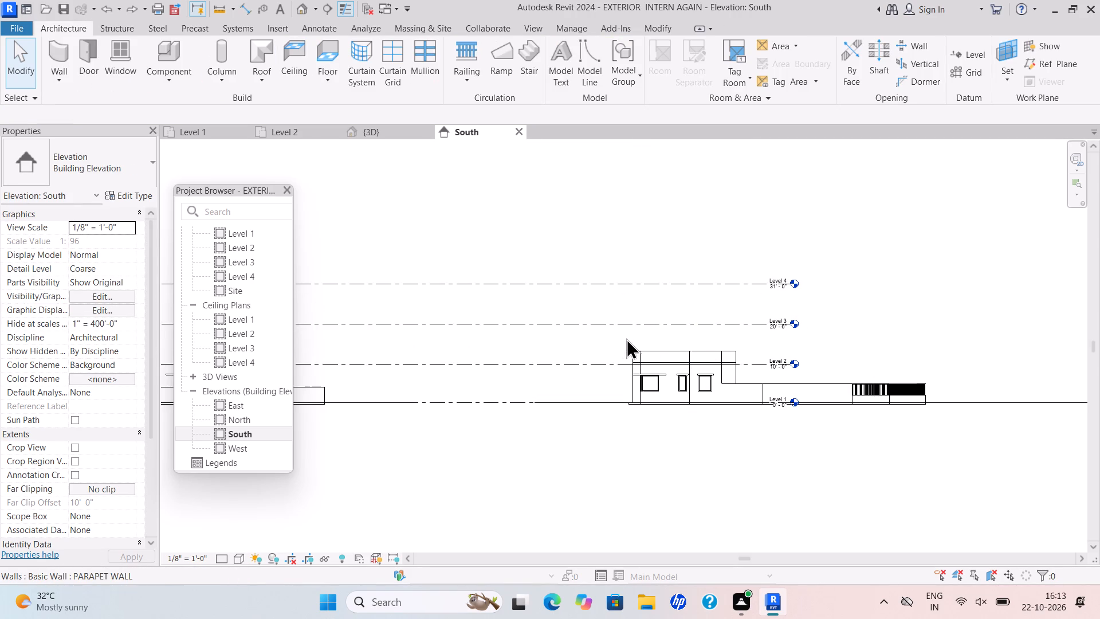
{"action": "left_click_drag", "start_coordinate": [604, 335], "coordinate": [940, 459]}
{"action": "scroll", "coordinate": [948, 391], "scroll_direction": "down", "scroll_amount": 2}
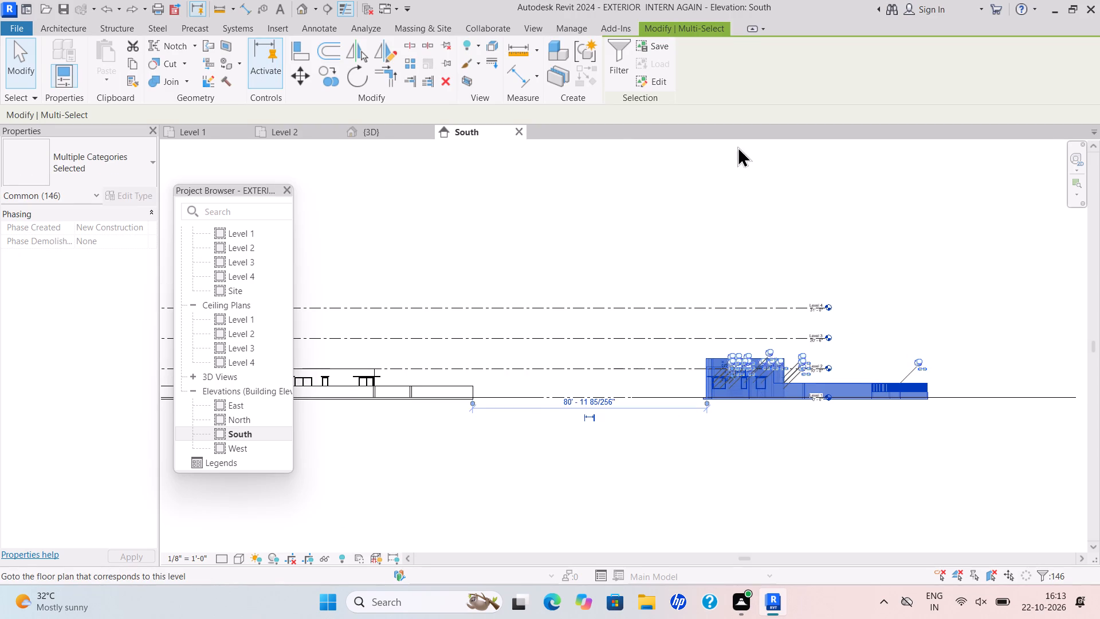
{"action": "left_click", "coordinate": [127, 58]}
{"action": "left_click", "coordinate": [104, 78]}
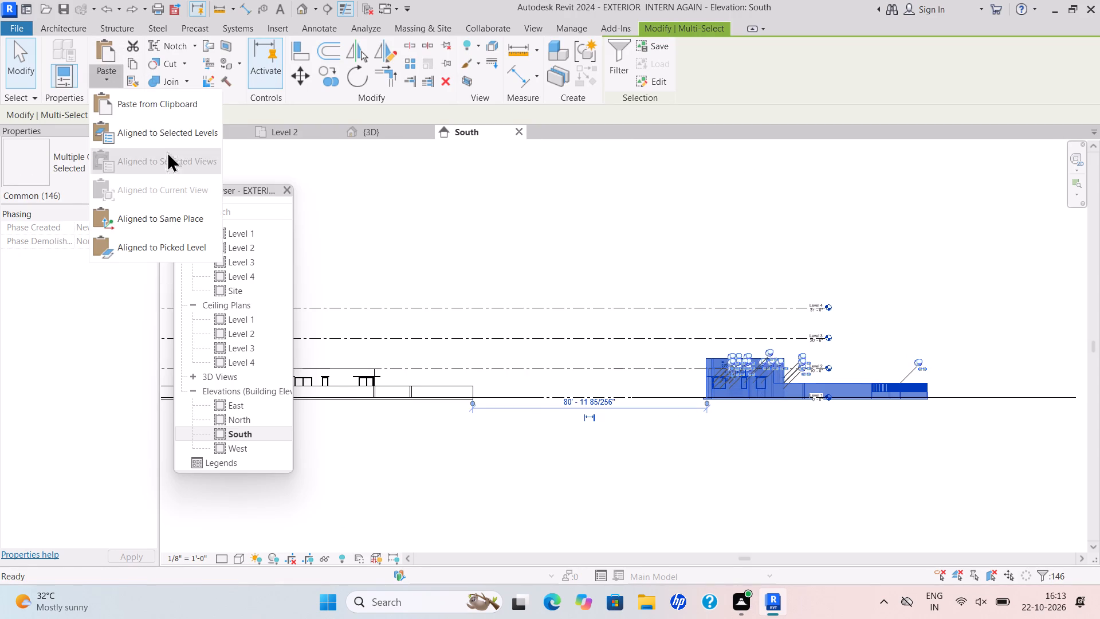
{"action": "scroll", "coordinate": [841, 365], "scroll_direction": "up", "scroll_amount": 4}
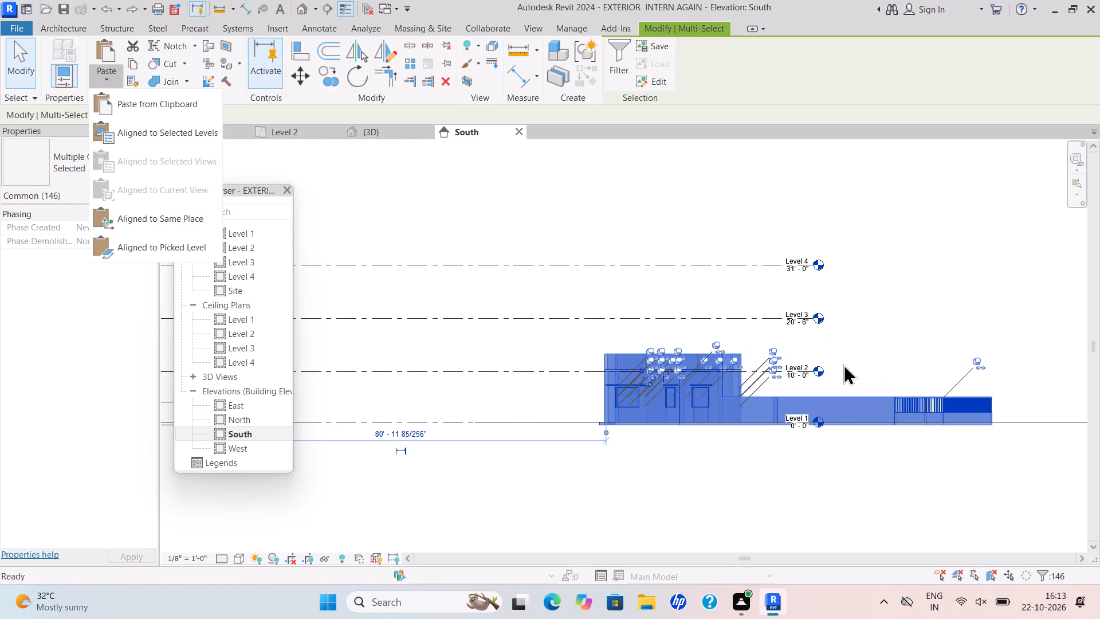
{"action": "left_click", "coordinate": [187, 135]}
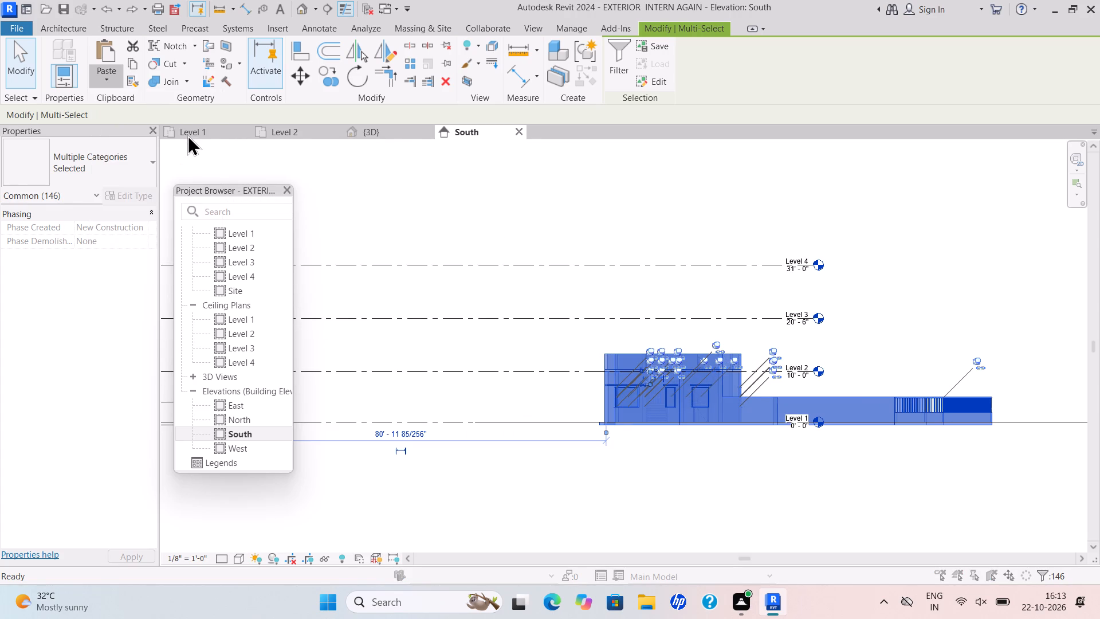
{"action": "left_click", "coordinate": [340, 195]}
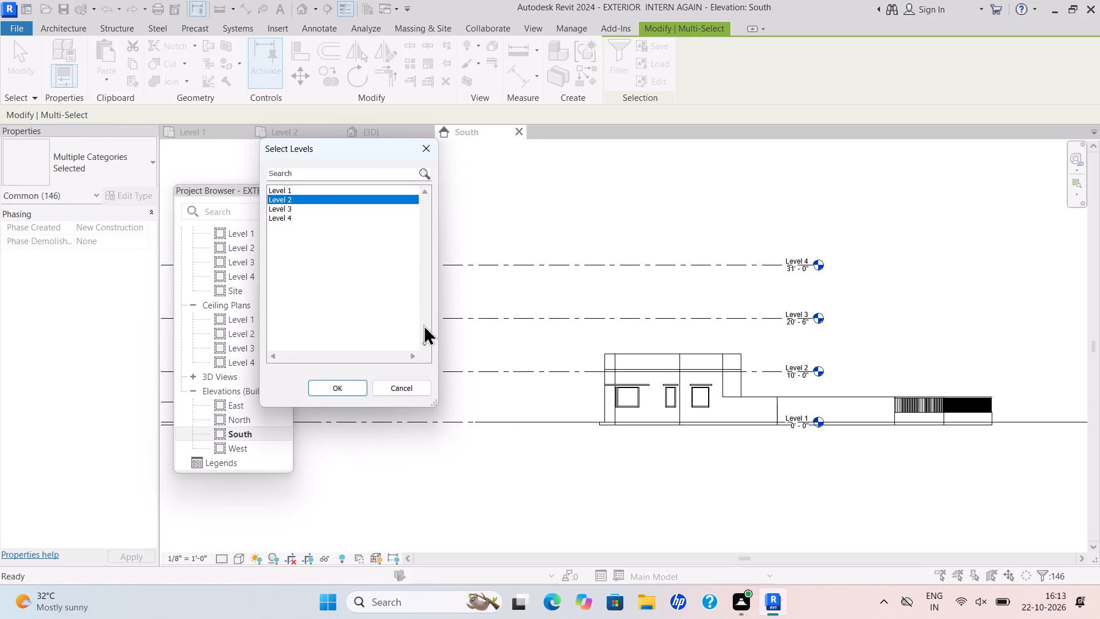
{"action": "left_click", "coordinate": [348, 386]}
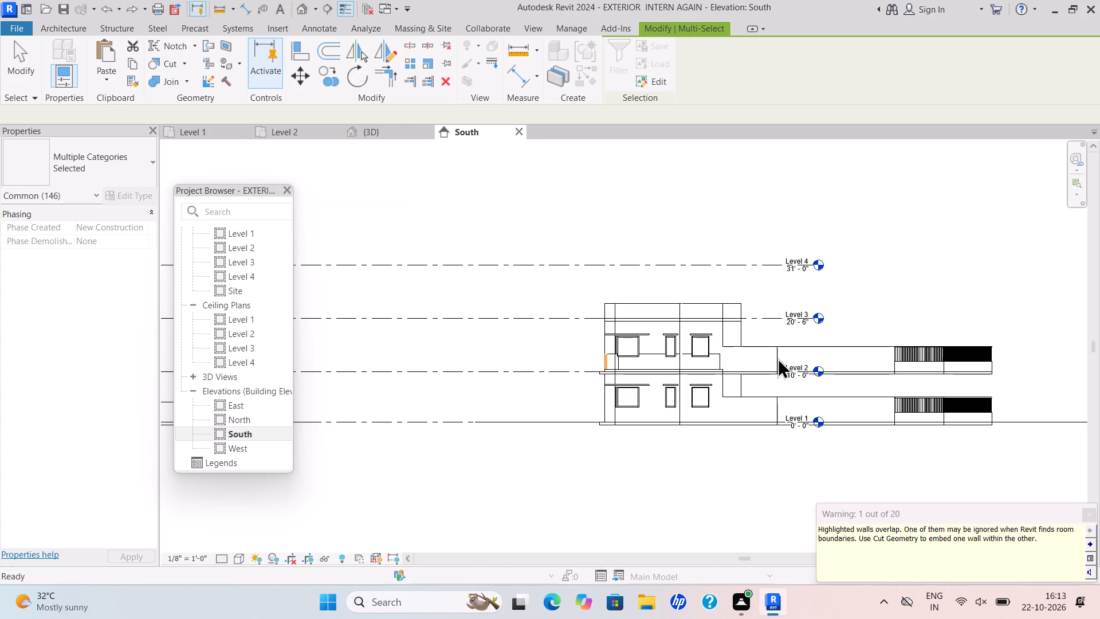
Try to align the west edge of the pasted upper storey with the west outer wall edge of the large floor block.
{"action": "scroll", "coordinate": [747, 336], "scroll_direction": "down", "scroll_amount": 7}
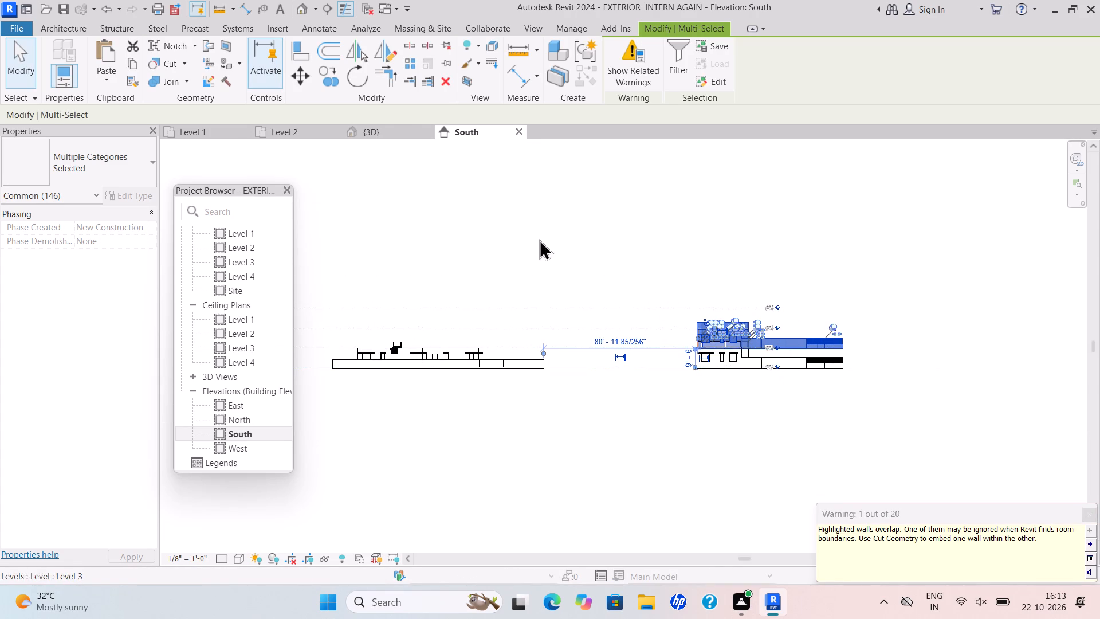
{"action": "left_click", "coordinate": [295, 45]}
{"action": "scroll", "coordinate": [343, 363], "scroll_direction": "up", "scroll_amount": 11}
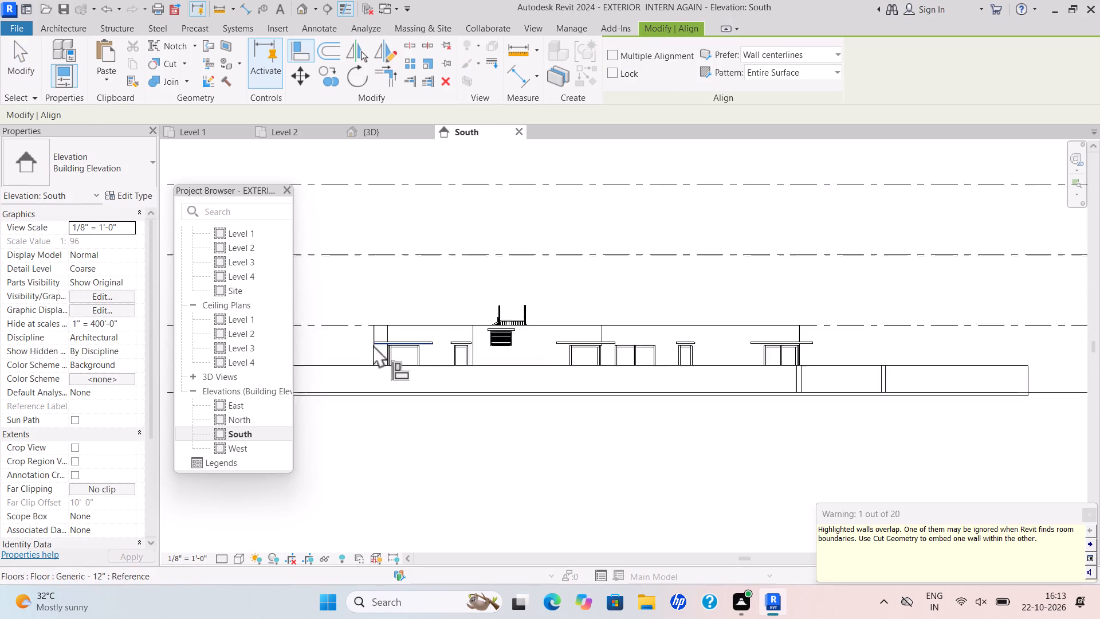
{"action": "scroll", "coordinate": [373, 344], "scroll_direction": "up", "scroll_amount": 5}
{"action": "left_click", "coordinate": [368, 338]}
{"action": "scroll", "coordinate": [382, 339], "scroll_direction": "down", "scroll_amount": 9}
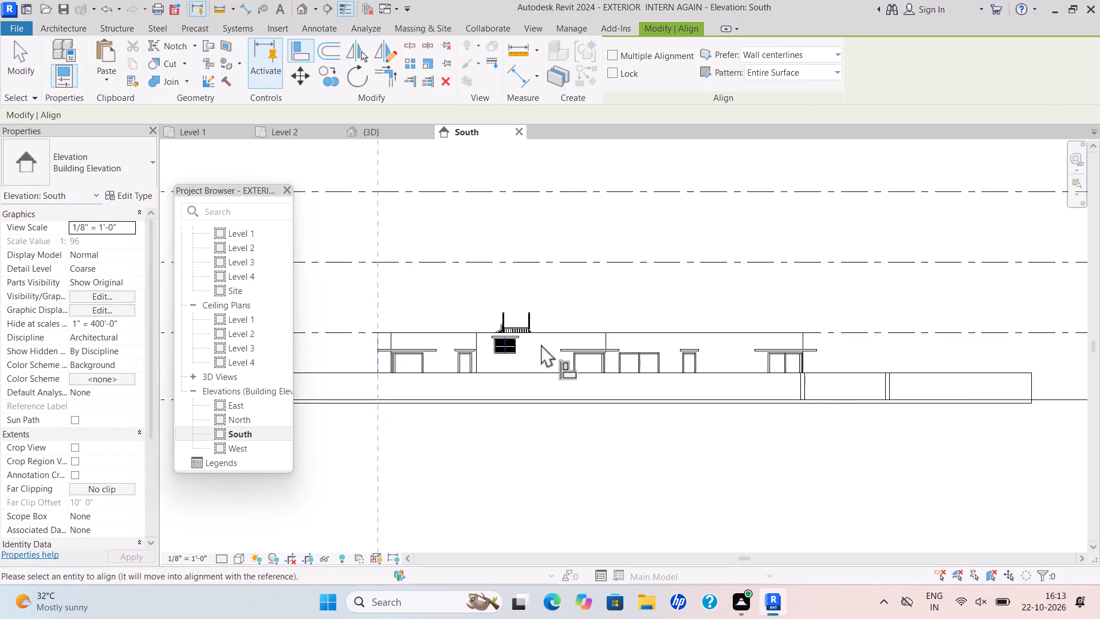
{"action": "scroll", "coordinate": [541, 344], "scroll_direction": "down", "scroll_amount": 4}
{"action": "scroll", "coordinate": [943, 365], "scroll_direction": "down", "scroll_amount": 1}
{"action": "middle_click_drag", "start_coordinate": [943, 365], "coordinate": [764, 330]}
{"action": "scroll", "coordinate": [790, 292], "scroll_direction": "up", "scroll_amount": 10}
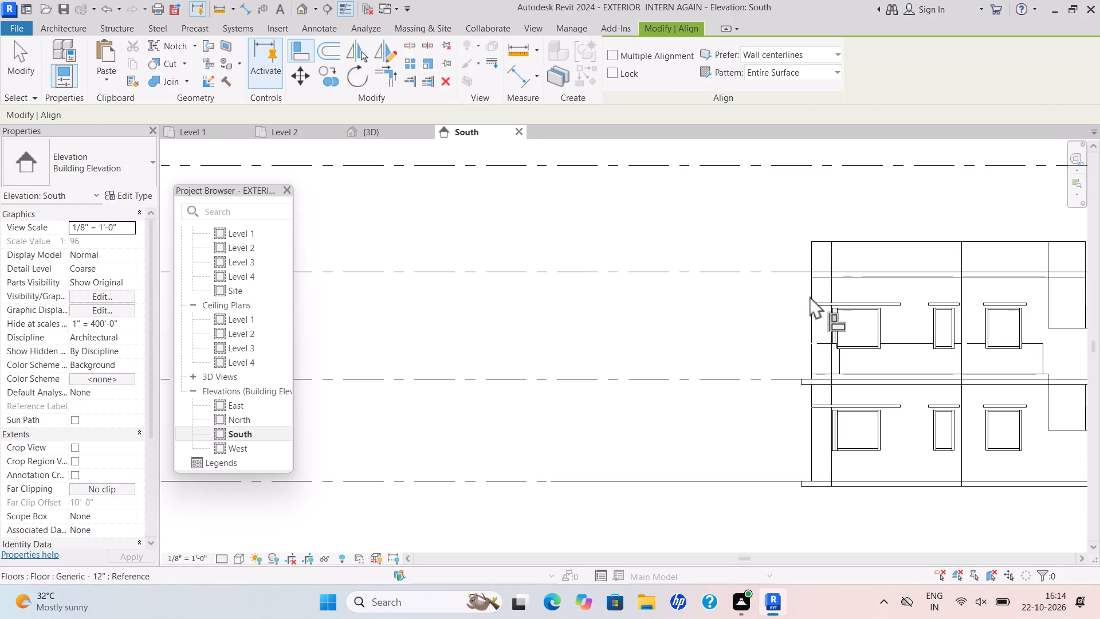
{"action": "left_click", "coordinate": [808, 293]}
{"action": "scroll", "coordinate": [683, 316], "scroll_direction": "down", "scroll_amount": 8}
{"action": "scroll", "coordinate": [745, 296], "scroll_direction": "down", "scroll_amount": 2}
{"action": "scroll", "coordinate": [681, 304], "scroll_direction": "down", "scroll_amount": 3}
{"action": "scroll", "coordinate": [690, 301], "scroll_direction": "up", "scroll_amount": 4}
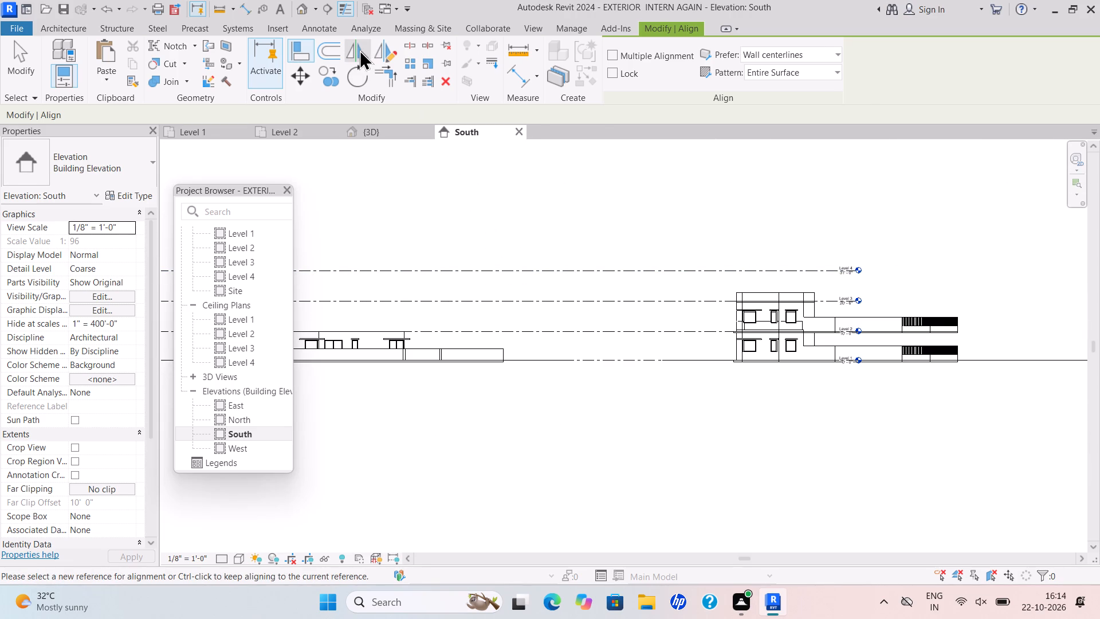
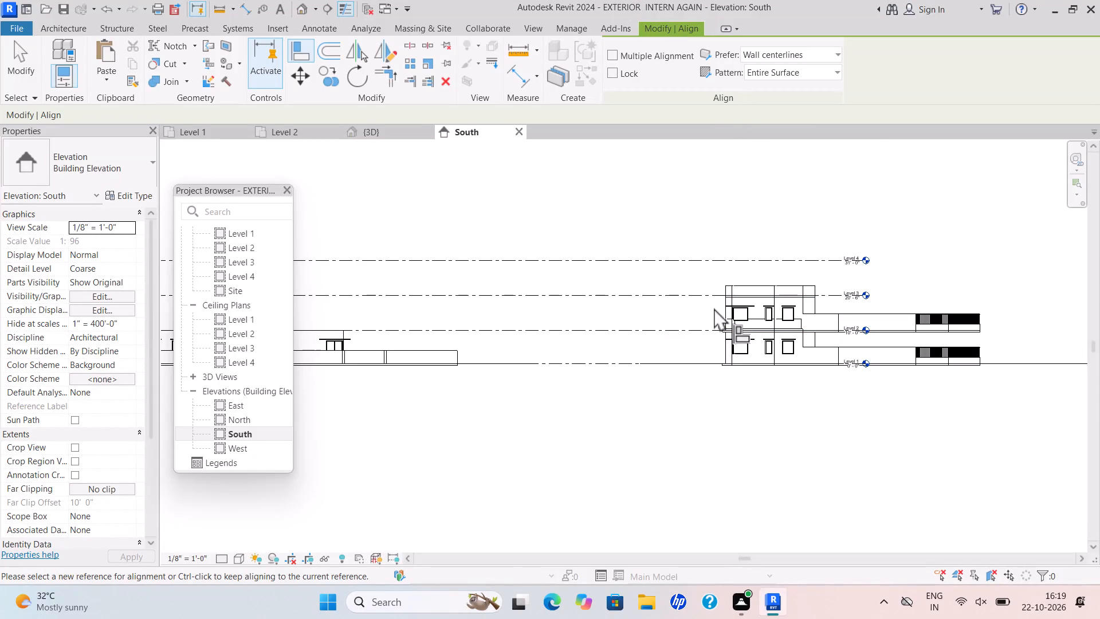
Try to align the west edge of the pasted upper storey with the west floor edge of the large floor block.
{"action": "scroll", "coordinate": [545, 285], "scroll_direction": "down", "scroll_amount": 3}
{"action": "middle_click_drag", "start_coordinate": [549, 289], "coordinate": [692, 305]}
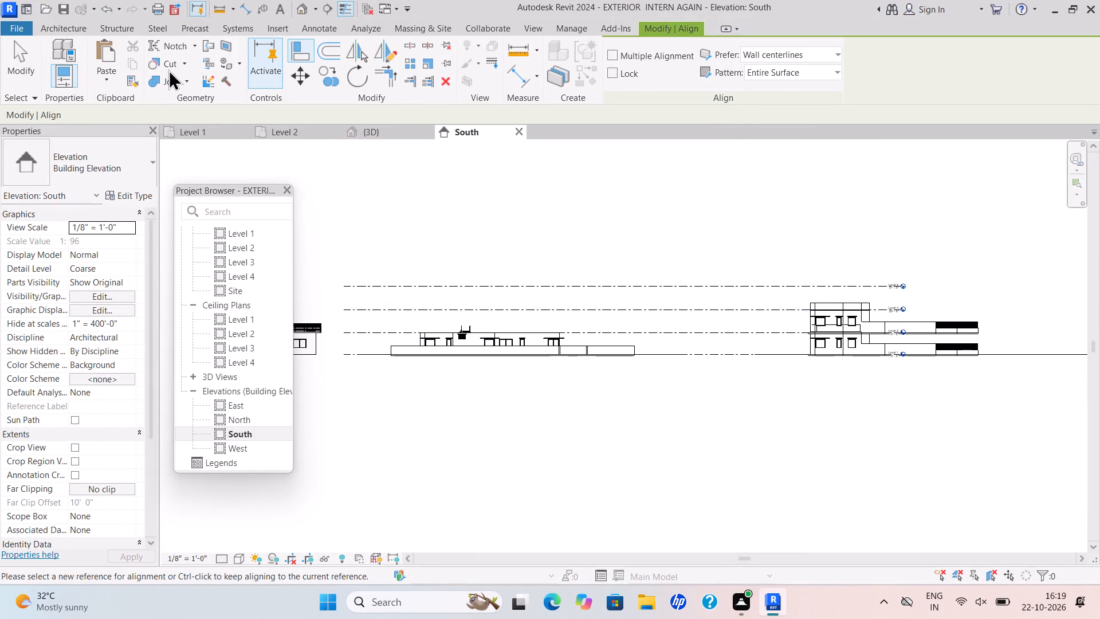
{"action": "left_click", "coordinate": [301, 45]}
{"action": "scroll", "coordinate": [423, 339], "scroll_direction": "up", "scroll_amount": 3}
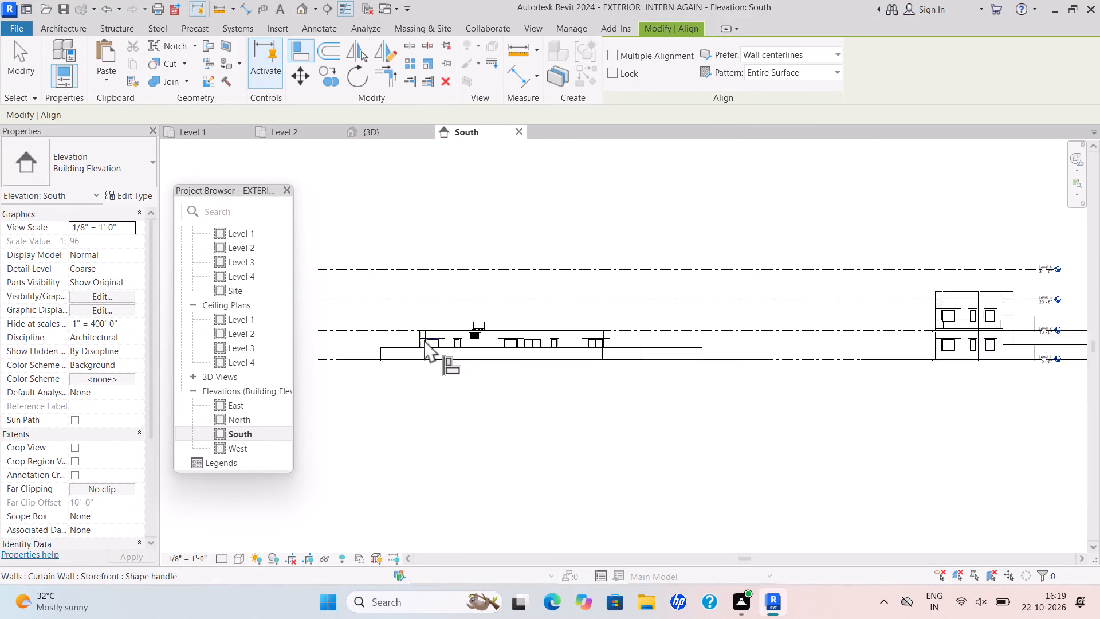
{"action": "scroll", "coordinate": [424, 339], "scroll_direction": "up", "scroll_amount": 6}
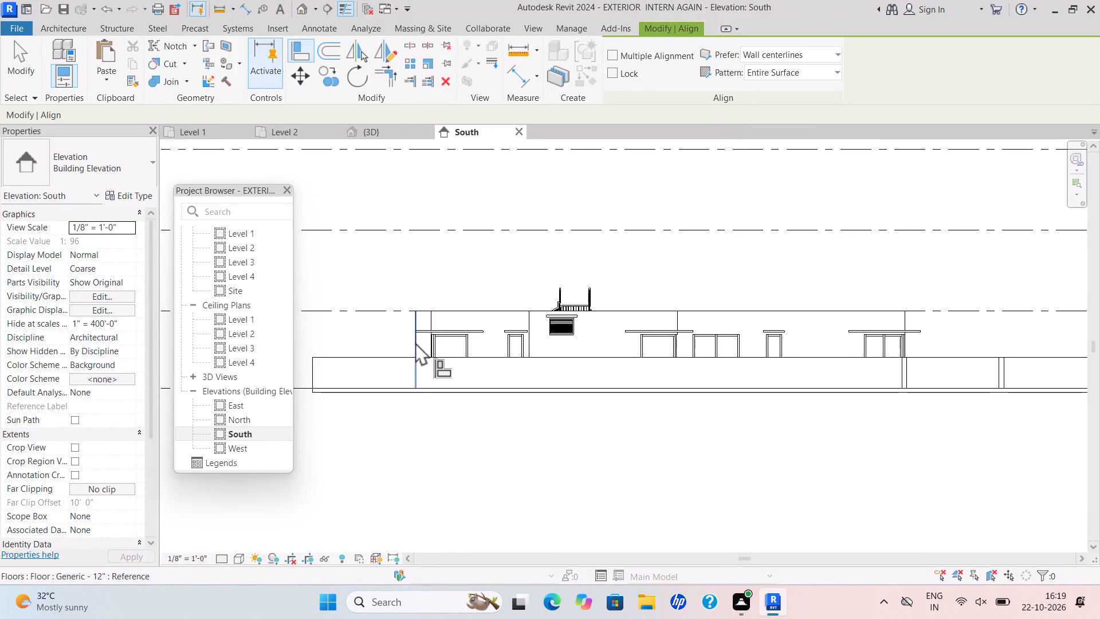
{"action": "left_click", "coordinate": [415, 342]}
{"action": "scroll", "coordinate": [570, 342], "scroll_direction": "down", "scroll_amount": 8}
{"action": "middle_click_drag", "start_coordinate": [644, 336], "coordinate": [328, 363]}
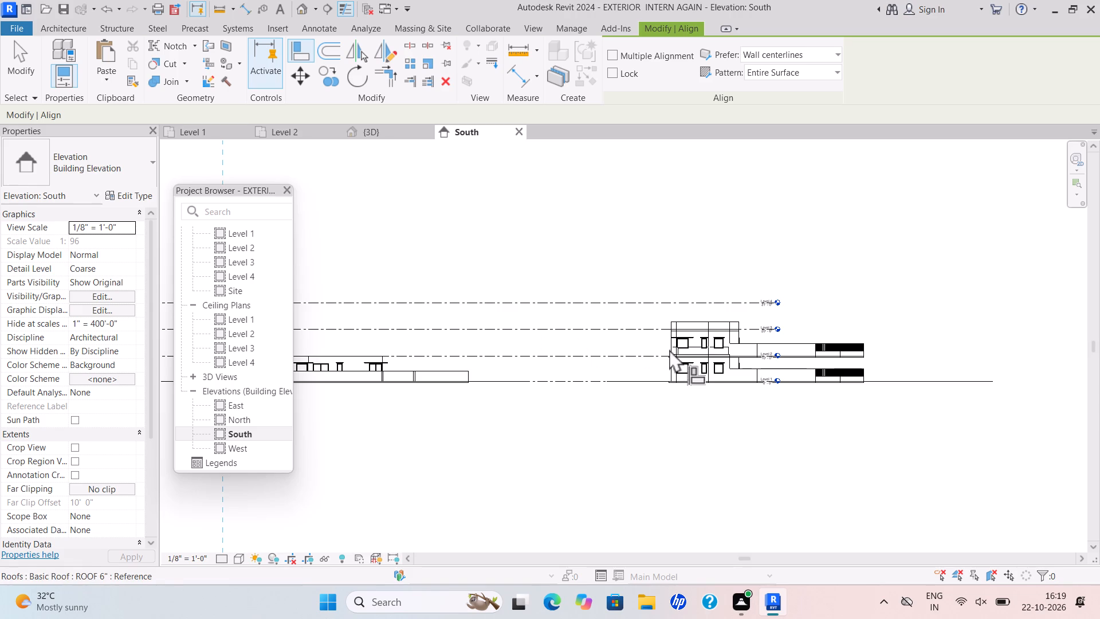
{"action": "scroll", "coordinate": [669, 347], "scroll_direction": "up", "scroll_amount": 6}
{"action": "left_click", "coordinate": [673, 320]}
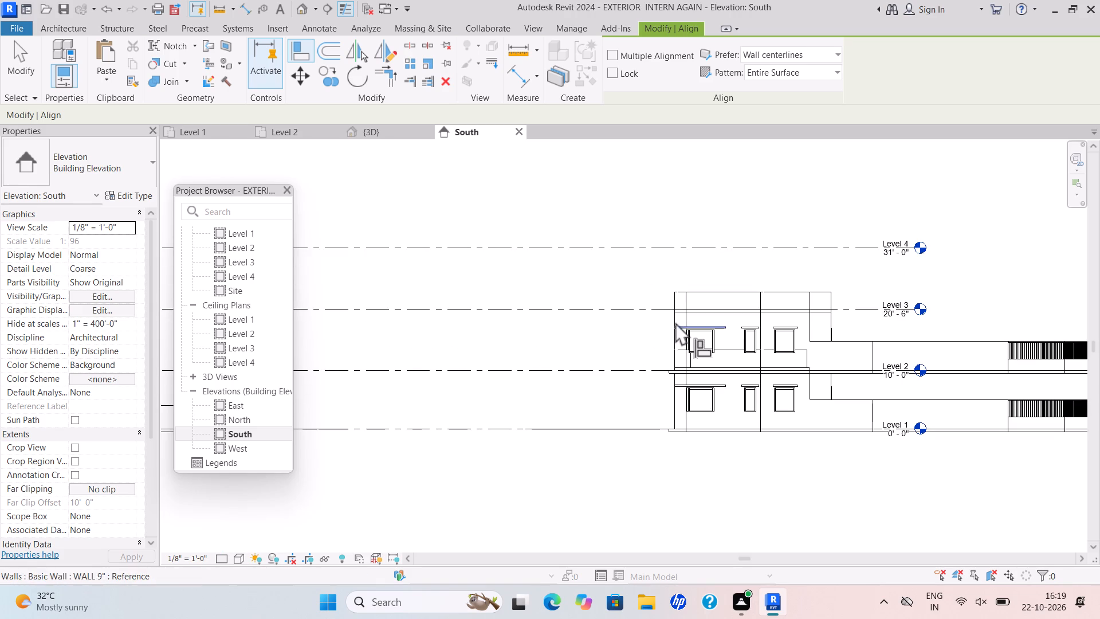
Align the floor edge at the large floor block's west wall with the west roof edge of the pasted upper storey.
{"action": "left_click", "coordinate": [675, 296]}
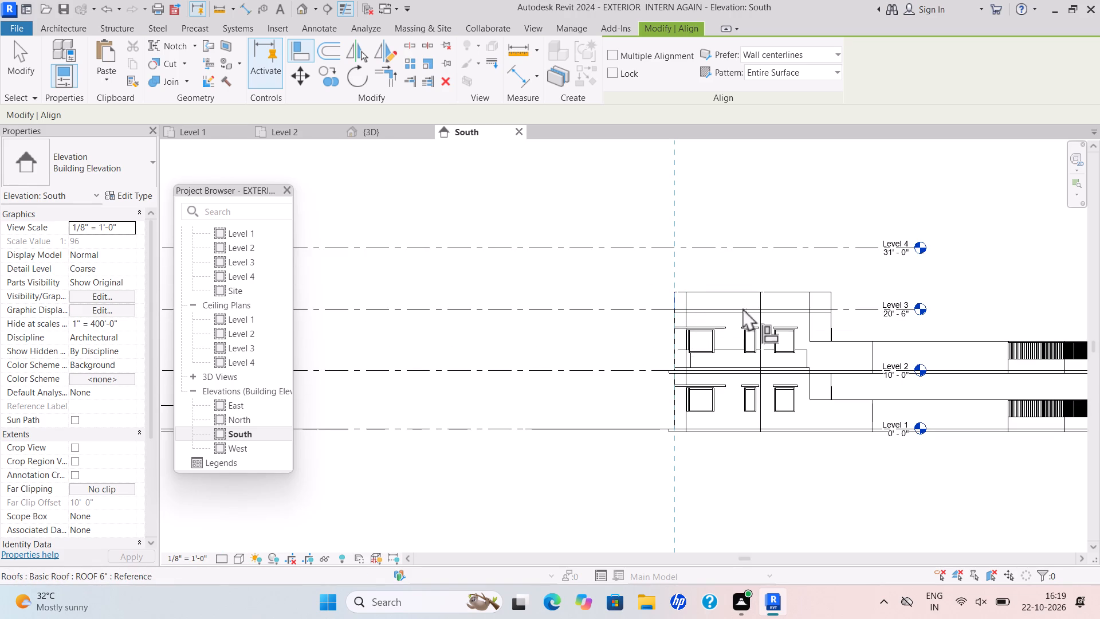
{"action": "scroll", "coordinate": [628, 340], "scroll_direction": "down", "scroll_amount": 7}
{"action": "scroll", "coordinate": [524, 308], "scroll_direction": "down", "scroll_amount": 2}
{"action": "middle_click_drag", "start_coordinate": [658, 303], "coordinate": [740, 291]}
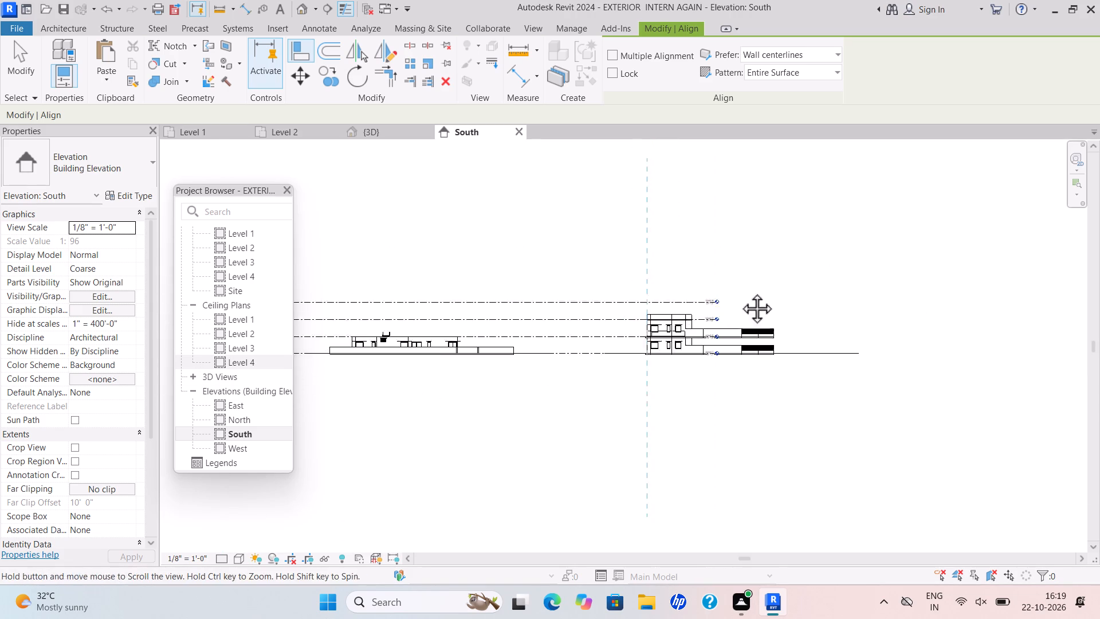
{"action": "scroll", "coordinate": [740, 291], "scroll_direction": "down", "scroll_amount": 1}
{"action": "middle_click_drag", "start_coordinate": [740, 291], "coordinate": [788, 288]}
{"action": "scroll", "coordinate": [511, 327], "scroll_direction": "up", "scroll_amount": 9}
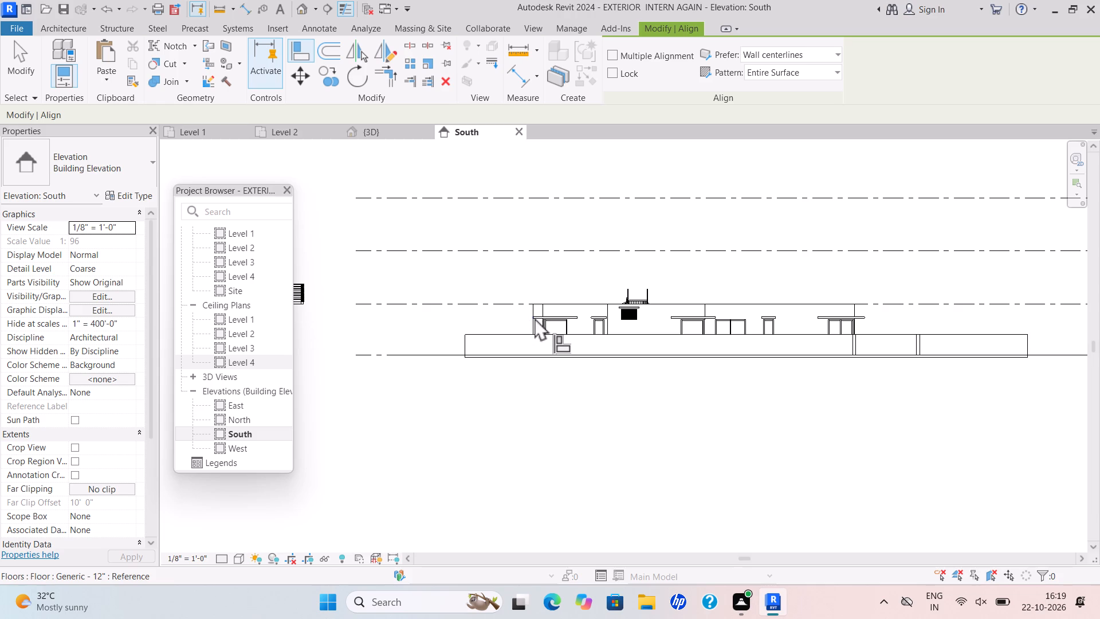
{"action": "left_click", "coordinate": [531, 318]}
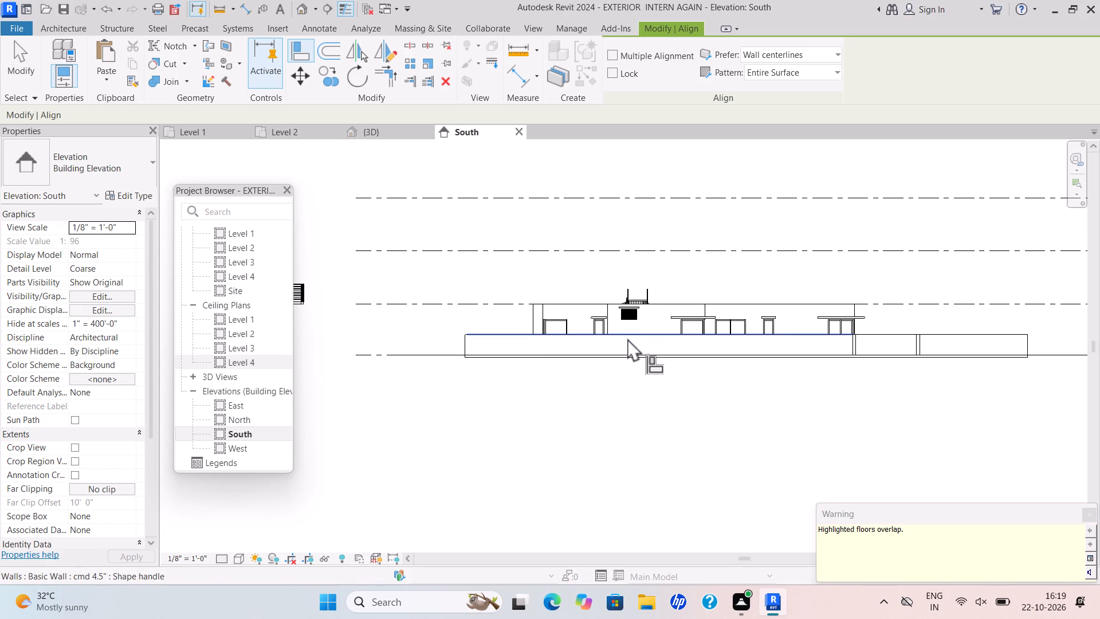
{"action": "key", "text": "Escape"}
{"action": "middle_click_drag", "start_coordinate": [684, 289], "coordinate": [384, 291]}
{"action": "key", "text": "Escape"}
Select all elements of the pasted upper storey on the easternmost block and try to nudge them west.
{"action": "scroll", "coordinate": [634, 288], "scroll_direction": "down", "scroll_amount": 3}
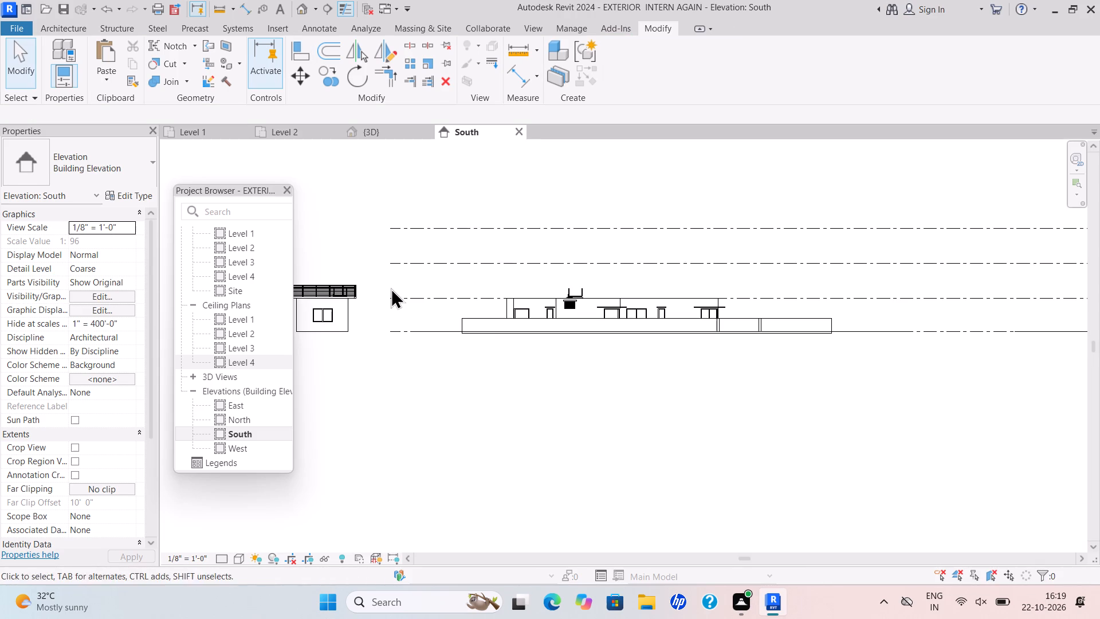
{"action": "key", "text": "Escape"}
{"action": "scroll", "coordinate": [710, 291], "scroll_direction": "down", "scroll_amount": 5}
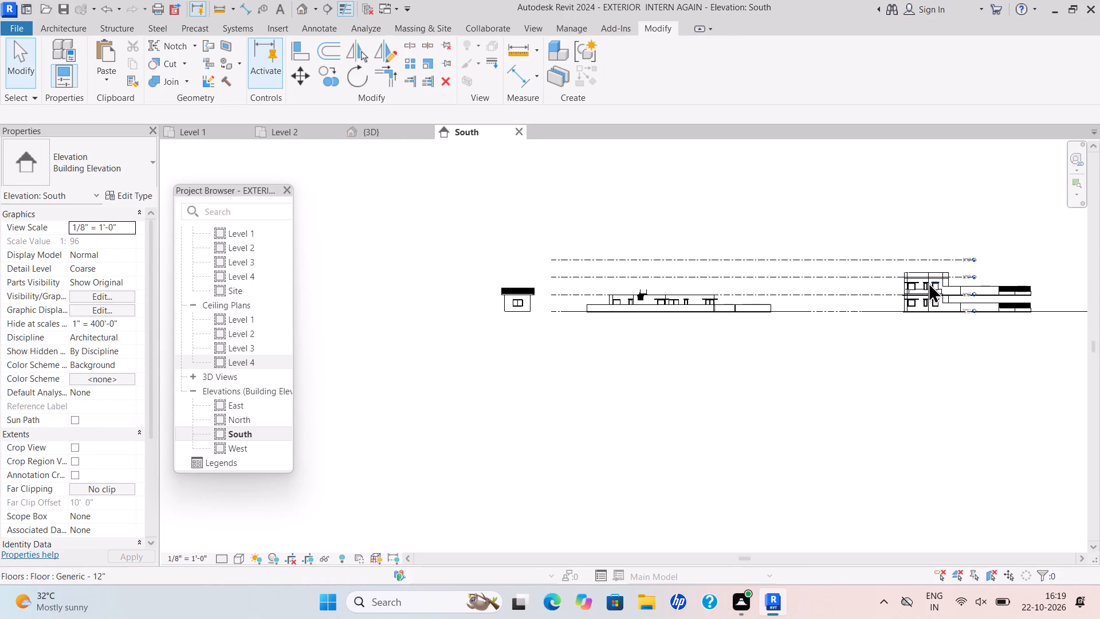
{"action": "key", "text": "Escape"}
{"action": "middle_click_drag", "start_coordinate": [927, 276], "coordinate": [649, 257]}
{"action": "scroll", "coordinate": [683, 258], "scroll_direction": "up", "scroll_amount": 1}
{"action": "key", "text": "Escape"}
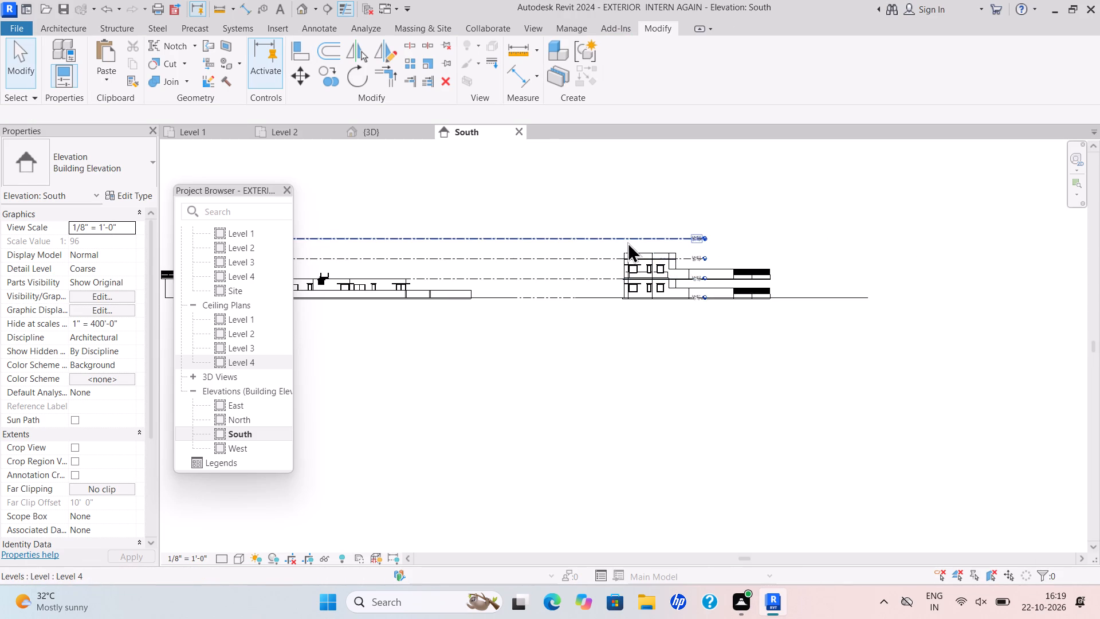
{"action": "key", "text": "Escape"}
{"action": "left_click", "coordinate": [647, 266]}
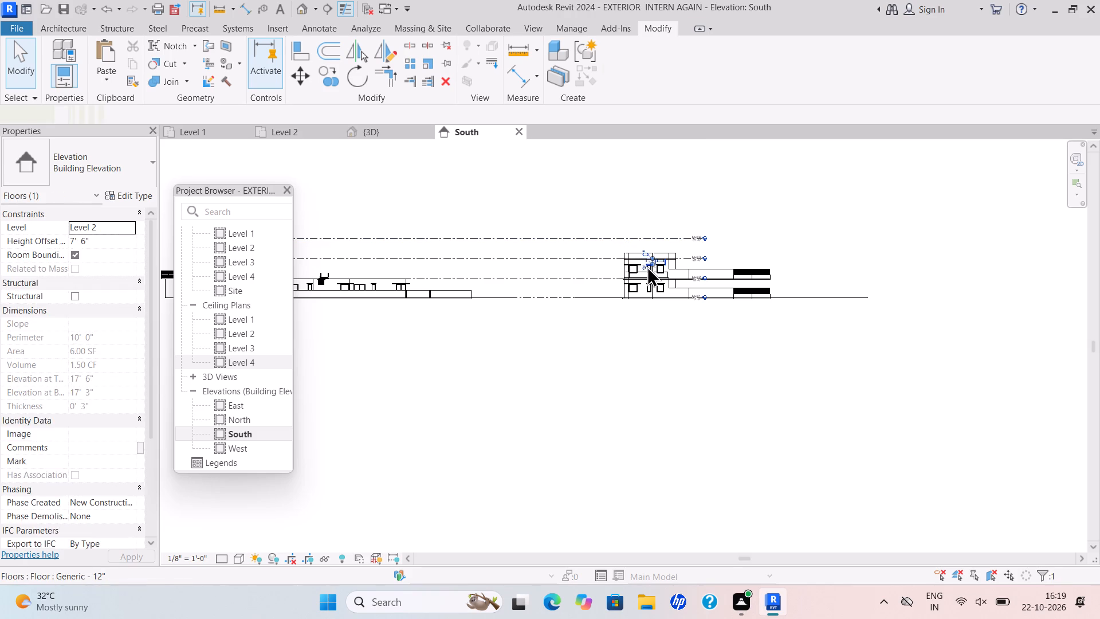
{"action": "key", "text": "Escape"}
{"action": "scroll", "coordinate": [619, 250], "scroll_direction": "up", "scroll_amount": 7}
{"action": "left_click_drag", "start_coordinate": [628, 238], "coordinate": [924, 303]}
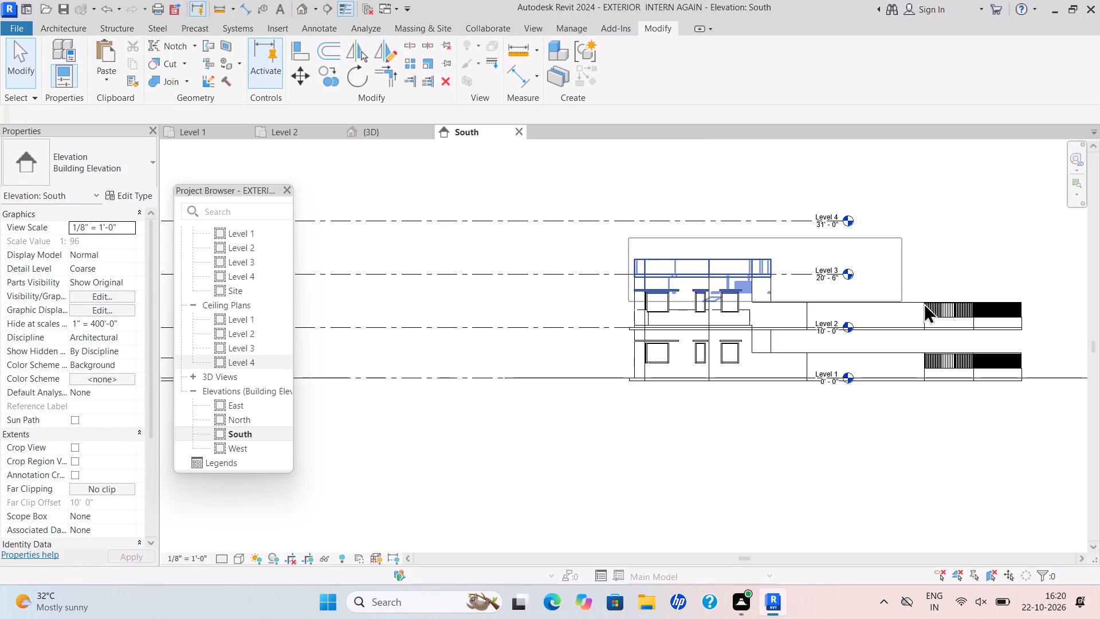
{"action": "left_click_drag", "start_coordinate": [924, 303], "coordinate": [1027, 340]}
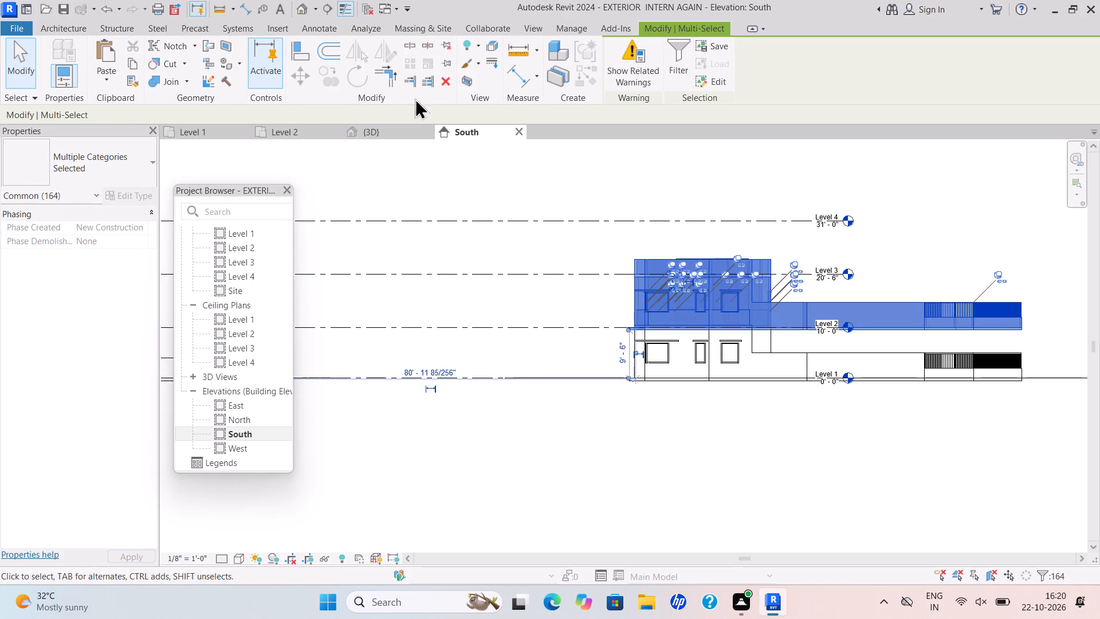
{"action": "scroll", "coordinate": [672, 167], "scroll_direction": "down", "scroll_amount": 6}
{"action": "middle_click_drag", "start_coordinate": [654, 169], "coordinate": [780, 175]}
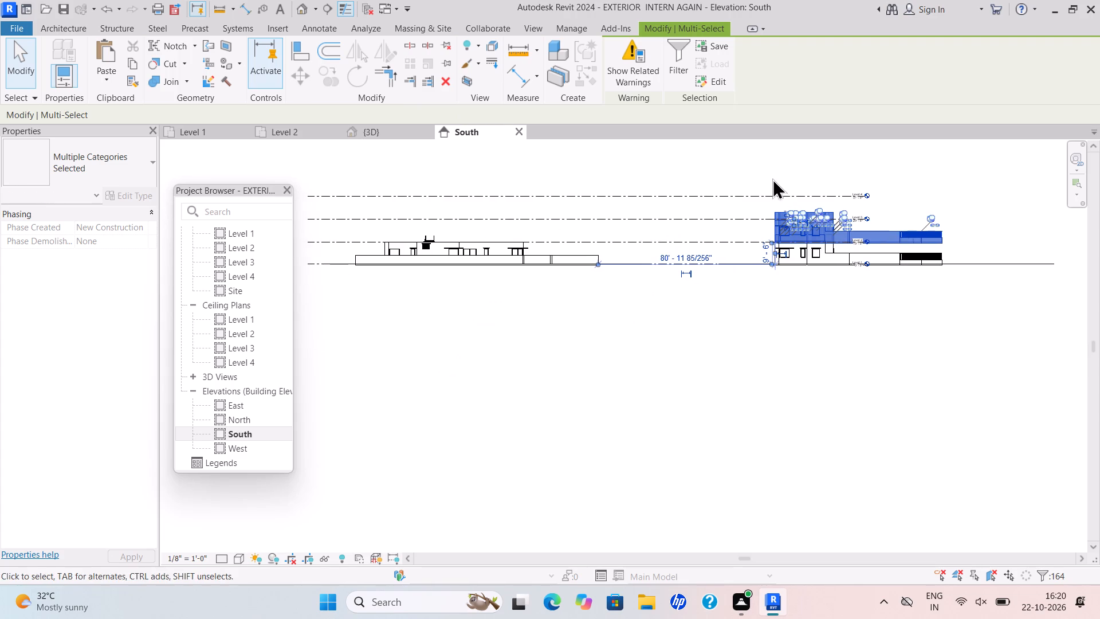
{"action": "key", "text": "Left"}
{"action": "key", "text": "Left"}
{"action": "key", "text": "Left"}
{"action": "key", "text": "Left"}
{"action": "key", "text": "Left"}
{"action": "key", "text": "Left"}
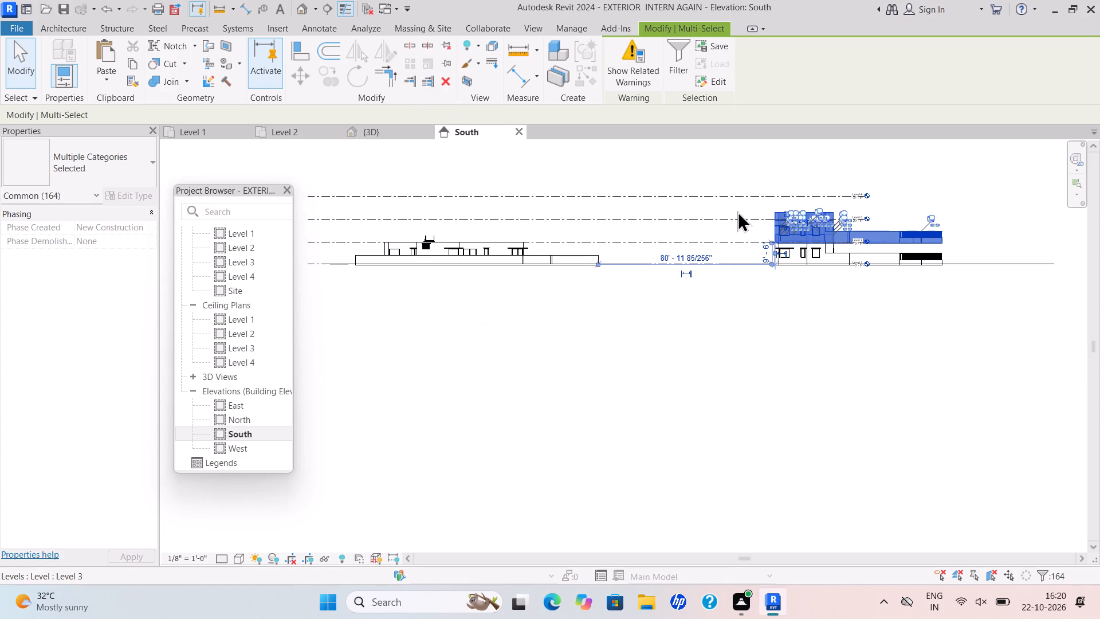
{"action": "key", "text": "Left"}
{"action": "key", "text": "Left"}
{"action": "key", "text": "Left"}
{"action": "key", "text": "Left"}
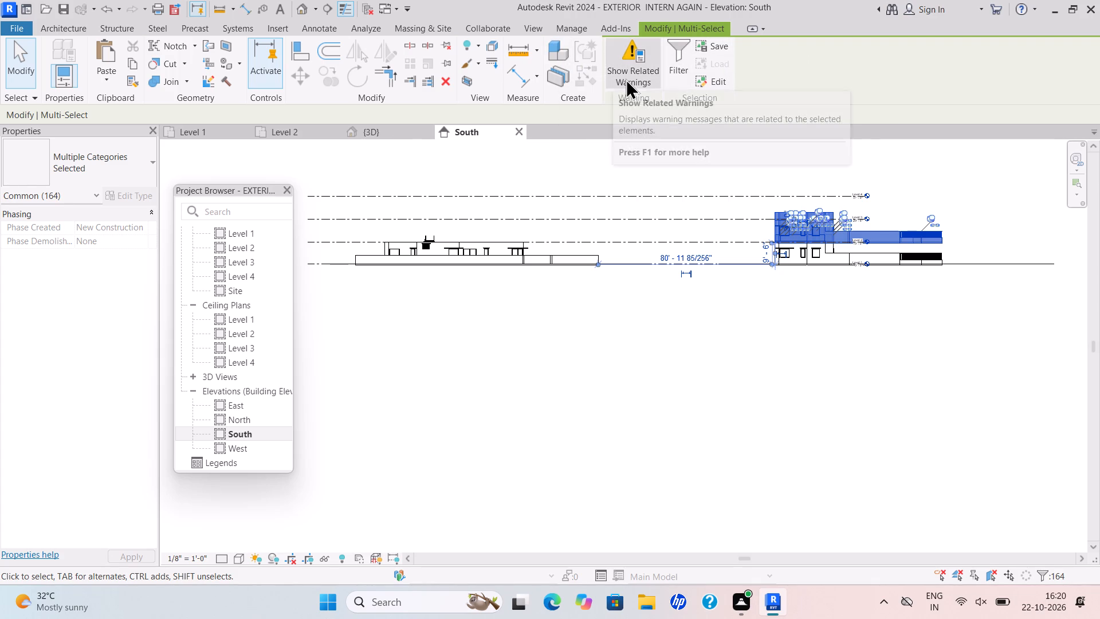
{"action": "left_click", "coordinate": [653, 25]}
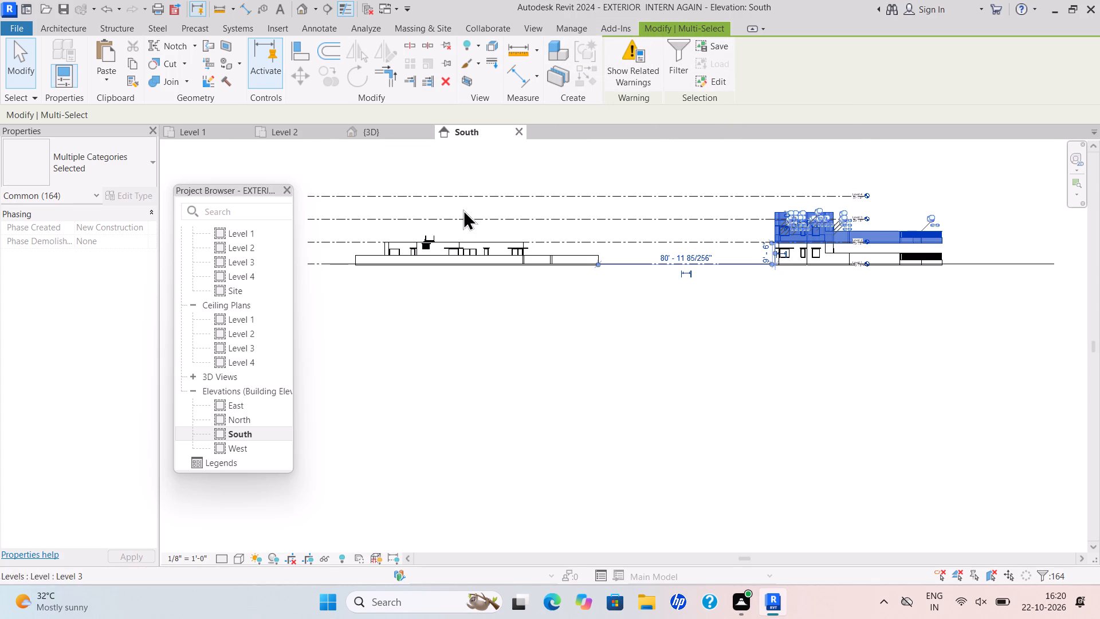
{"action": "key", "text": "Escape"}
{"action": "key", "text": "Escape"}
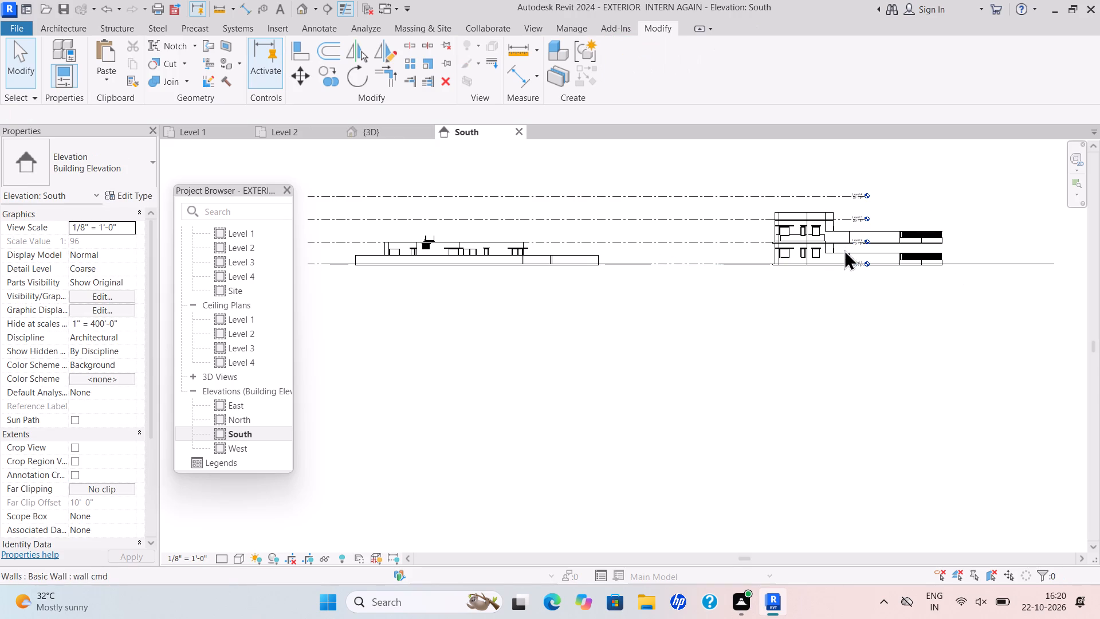
Select the pasted upper storey of the easternmost block again.
{"action": "middle_click_drag", "start_coordinate": [958, 201], "coordinate": [612, 235]}
{"action": "key", "text": "Escape"}
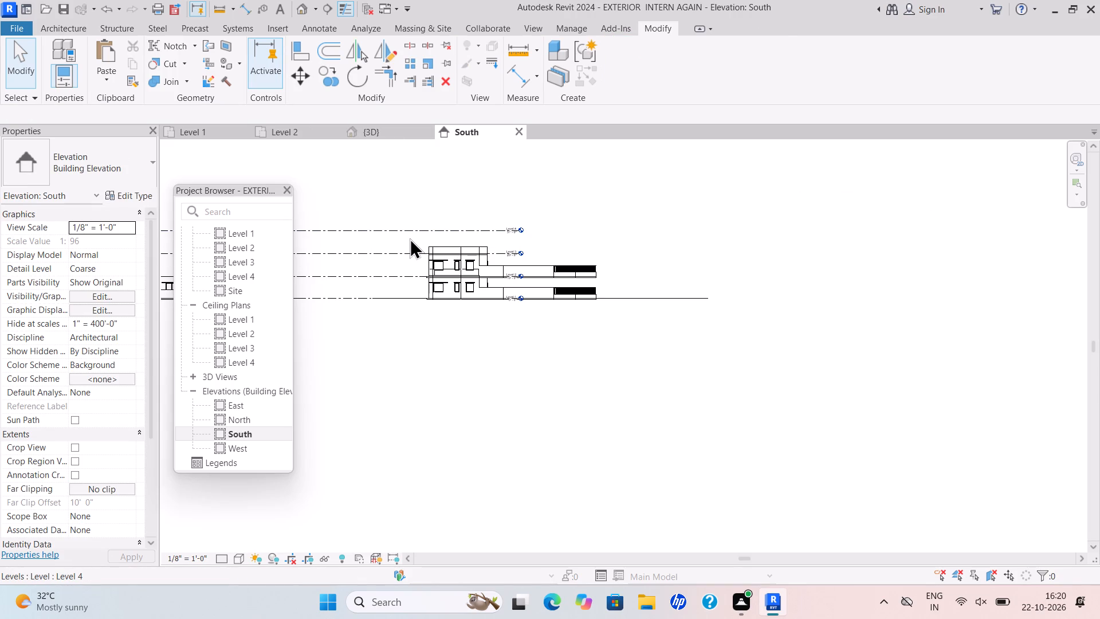
{"action": "left_click_drag", "start_coordinate": [410, 237], "coordinate": [605, 285]}
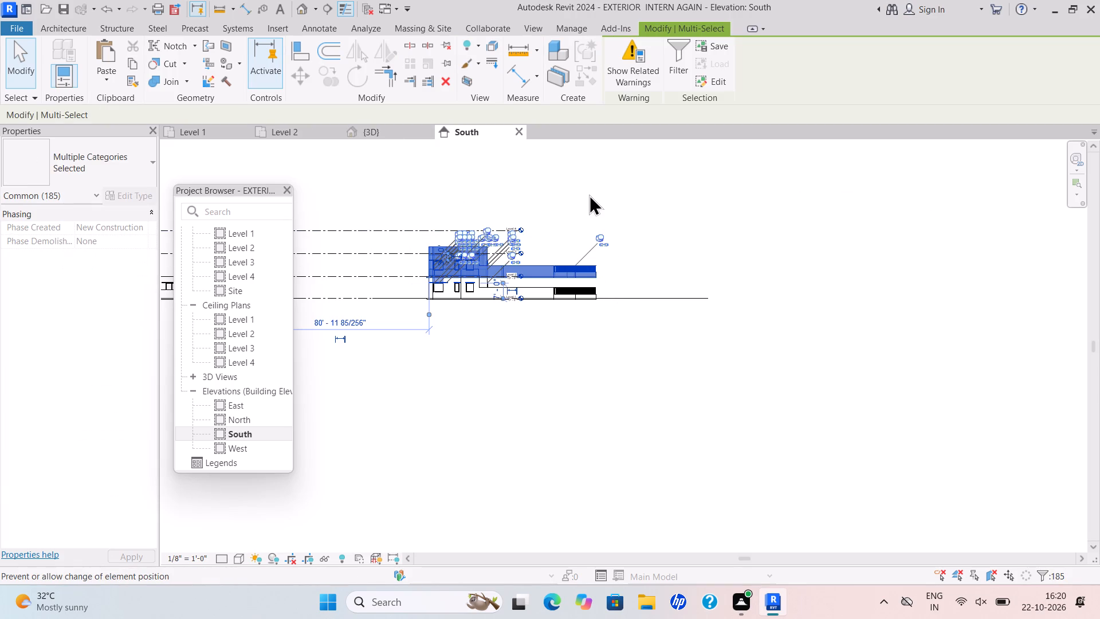
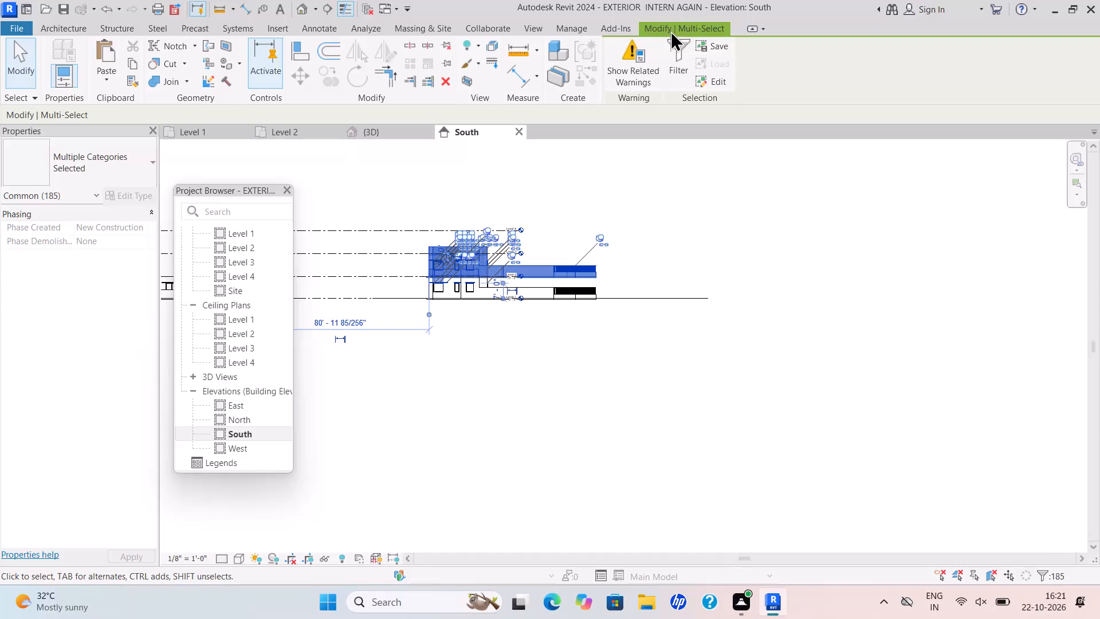
Clear the selection, examine the easternmost block's stacked storeys in the 3D view, and return to the South elevation.
{"action": "triple_click", "coordinate": [674, 24]}
{"action": "key", "text": "Escape"}
{"action": "key", "text": "Escape"}
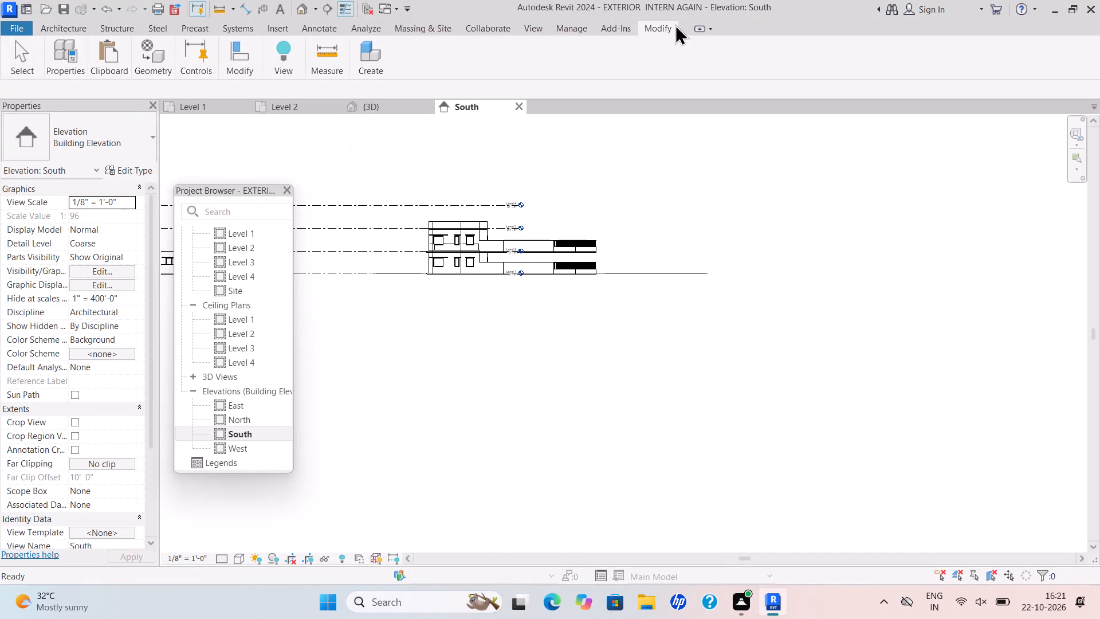
{"action": "scroll", "coordinate": [675, 24], "scroll_direction": "up", "scroll_amount": 1}
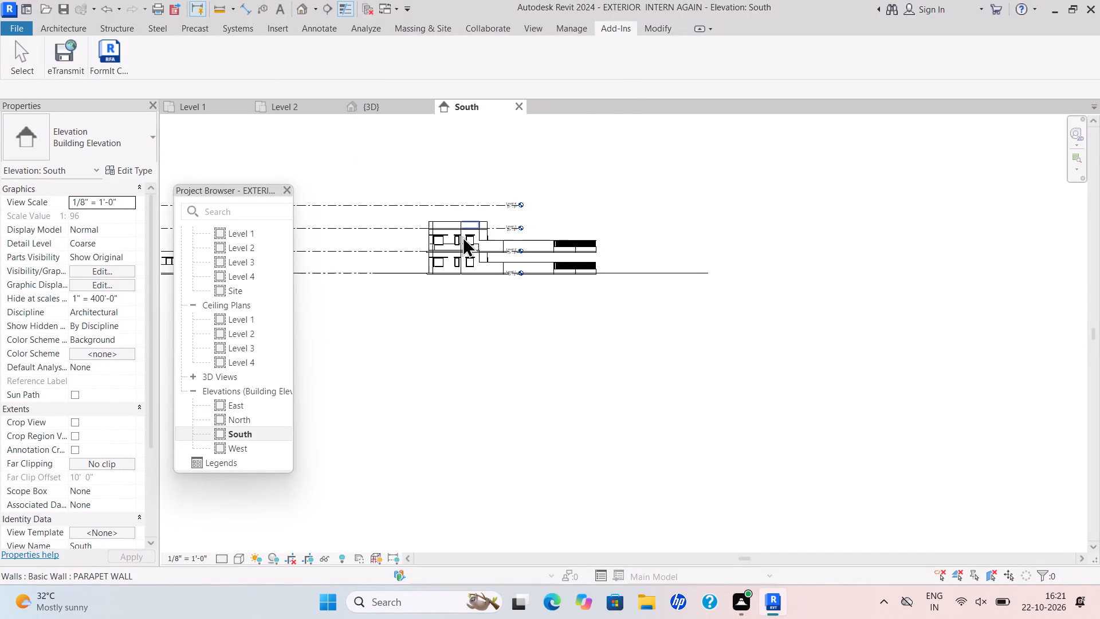
{"action": "scroll", "coordinate": [462, 236], "scroll_direction": "up", "scroll_amount": 5}
{"action": "left_click", "coordinate": [379, 105]}
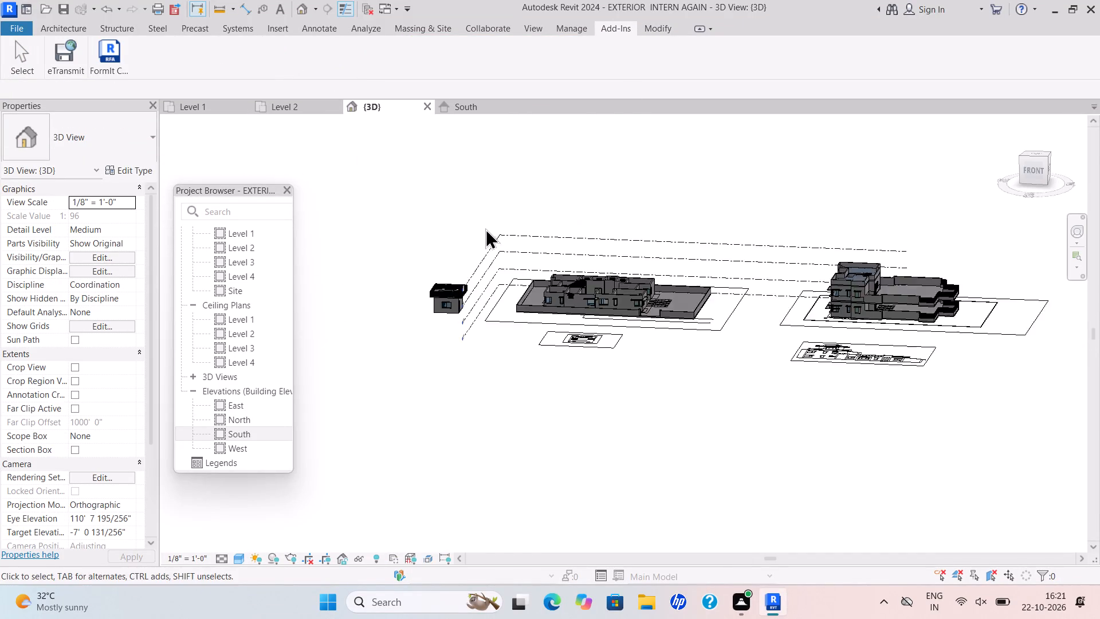
{"action": "scroll", "coordinate": [485, 228], "scroll_direction": "down", "scroll_amount": 1}
{"action": "scroll", "coordinate": [727, 249], "scroll_direction": "up", "scroll_amount": 2}
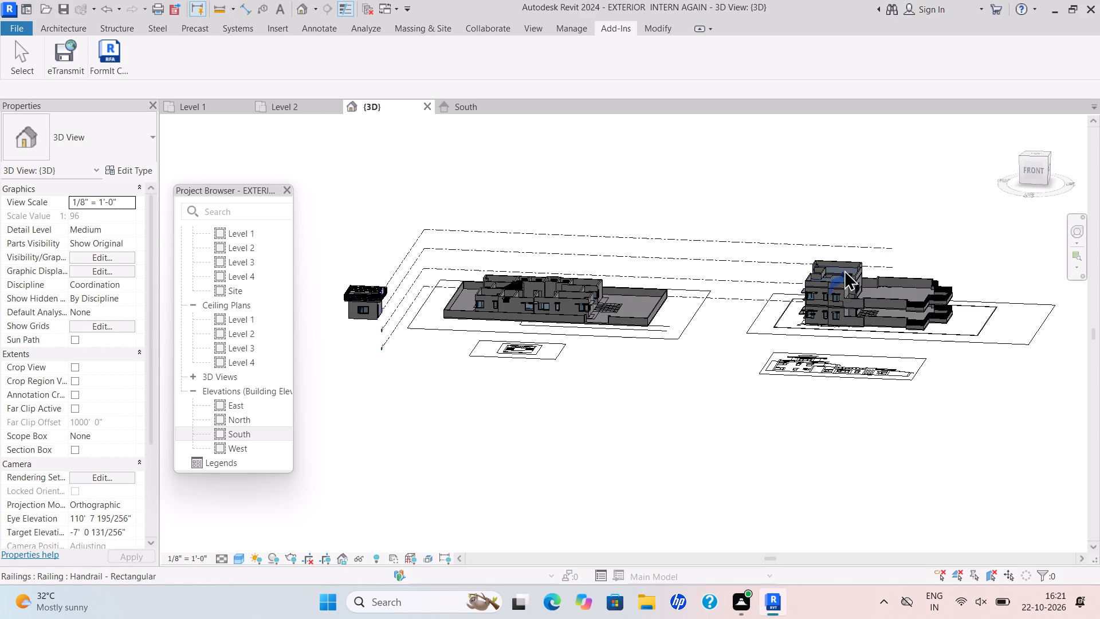
{"action": "scroll", "coordinate": [848, 267], "scroll_direction": "up", "scroll_amount": 10}
{"action": "left_click", "coordinate": [855, 289]}
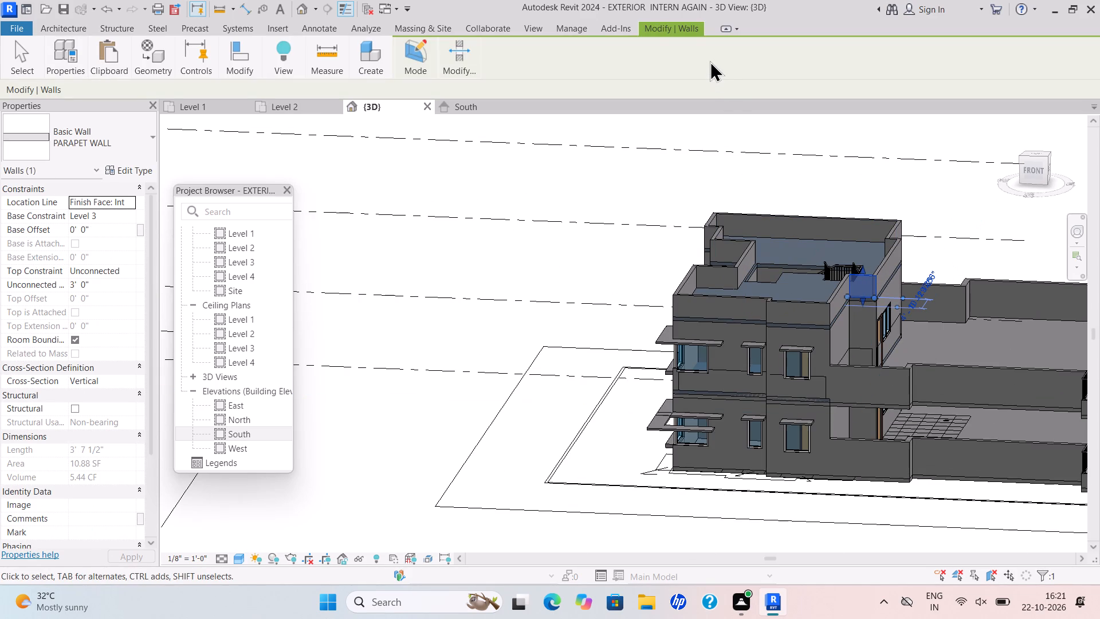
{"action": "key", "text": "Escape"}
{"action": "key", "text": "Escape"}
{"action": "key", "text": "Escape"}
{"action": "key", "text": "Escape"}
{"action": "key", "text": "Escape"}
{"action": "key", "text": "Escape"}
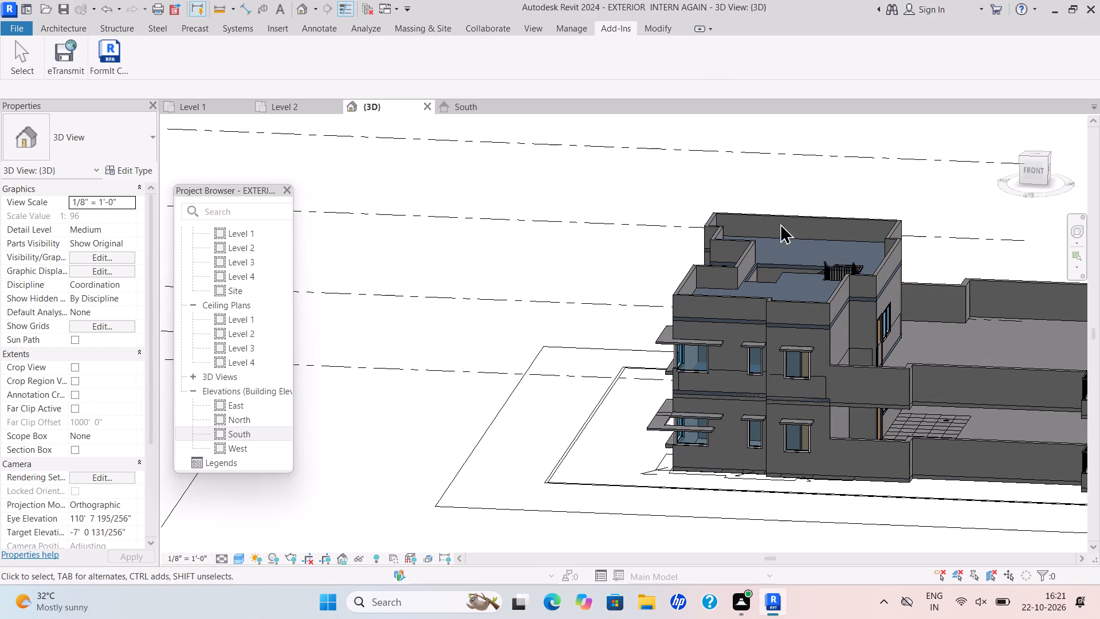
{"action": "left_click", "coordinate": [449, 104]}
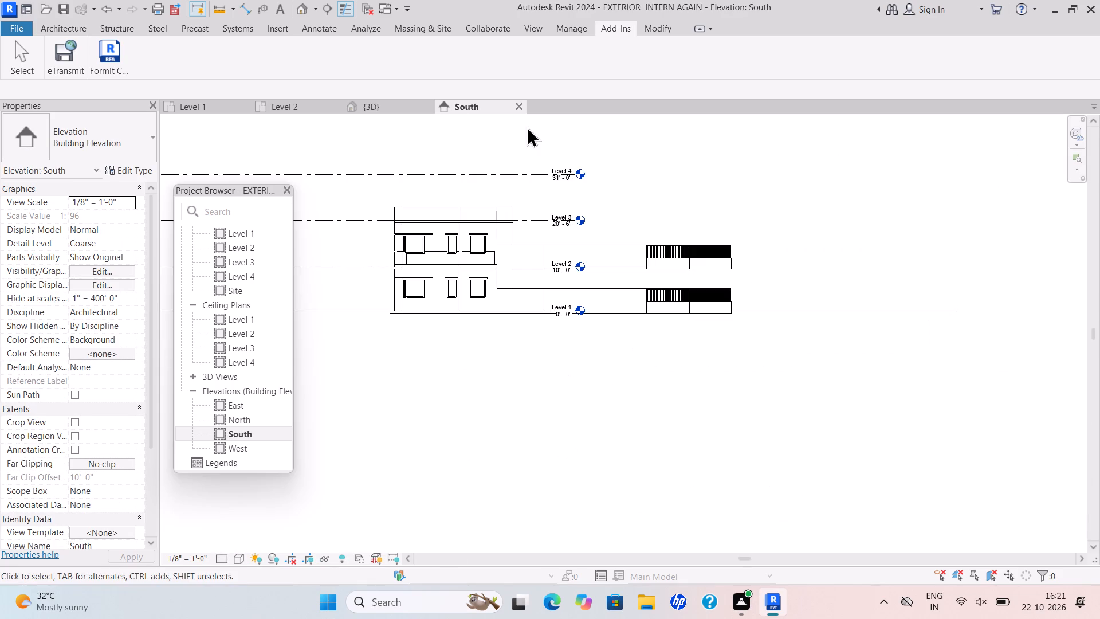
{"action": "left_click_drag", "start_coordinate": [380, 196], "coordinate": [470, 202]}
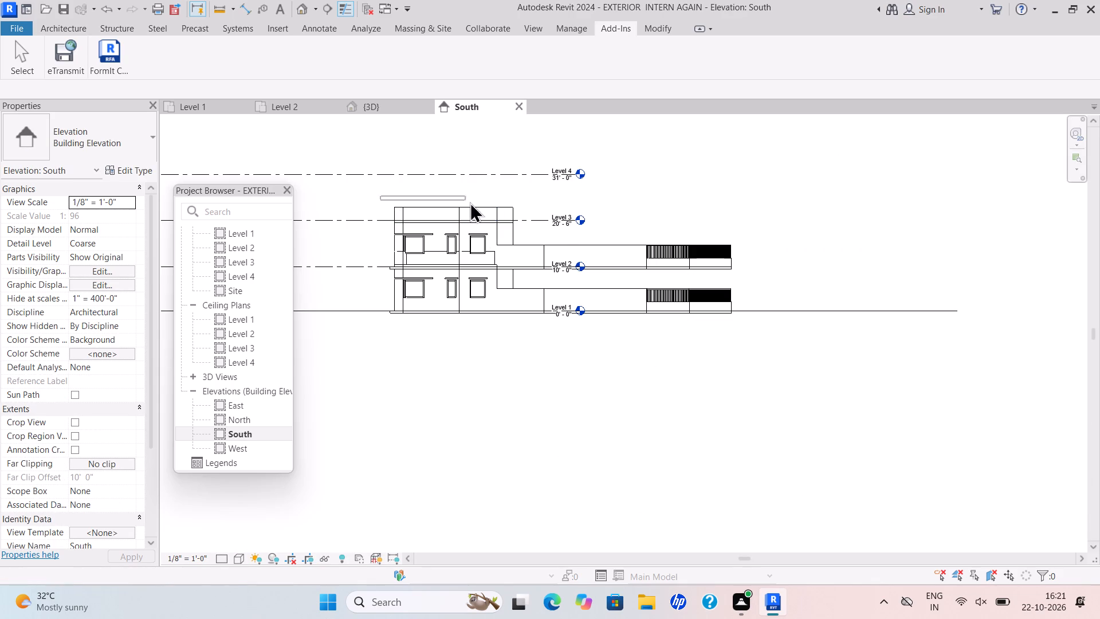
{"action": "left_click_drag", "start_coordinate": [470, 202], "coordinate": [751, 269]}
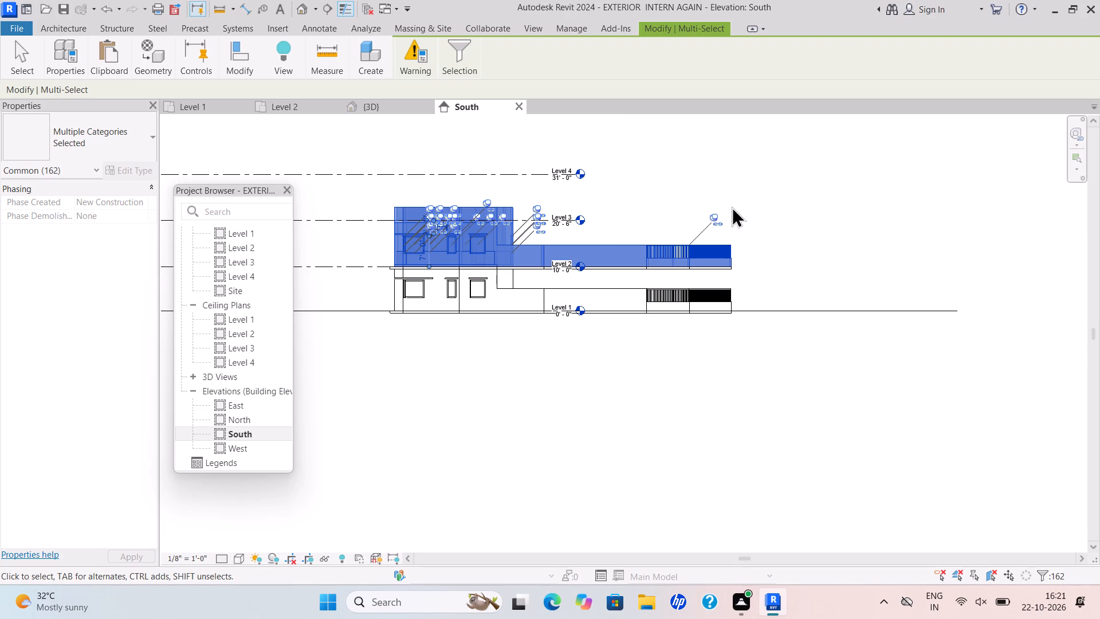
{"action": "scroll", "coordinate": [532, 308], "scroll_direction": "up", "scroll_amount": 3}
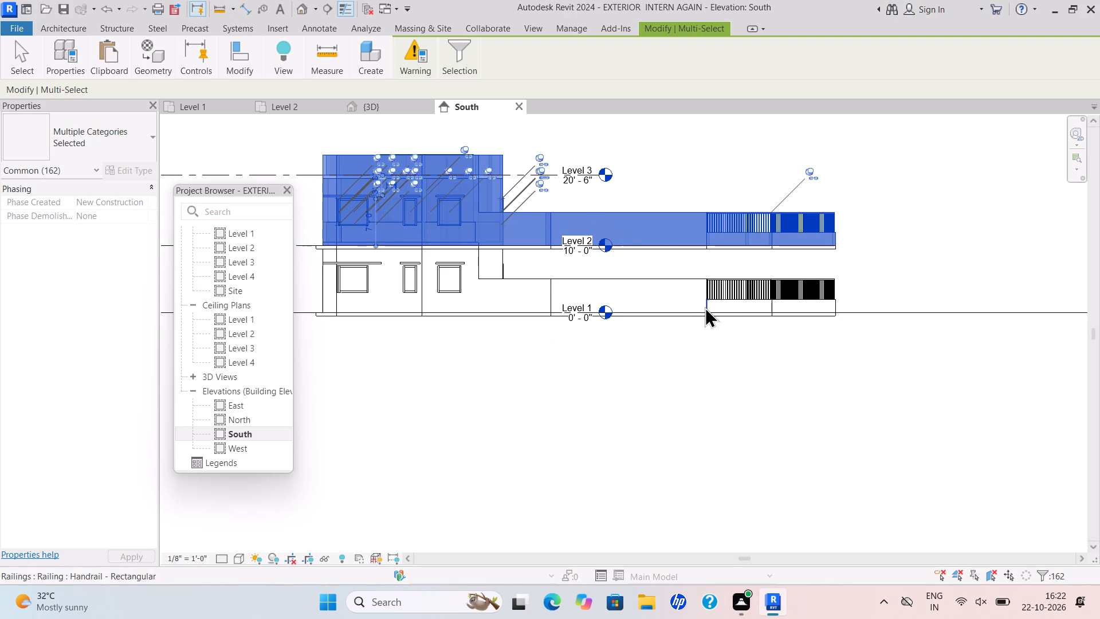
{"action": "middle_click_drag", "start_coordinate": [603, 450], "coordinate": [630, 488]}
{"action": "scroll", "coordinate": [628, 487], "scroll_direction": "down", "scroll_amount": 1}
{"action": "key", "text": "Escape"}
Select the easternmost block's whole upper storey and unpin its elements at the east railing and the taller part's east wall.
{"action": "left_click_drag", "start_coordinate": [366, 207], "coordinate": [843, 319]}
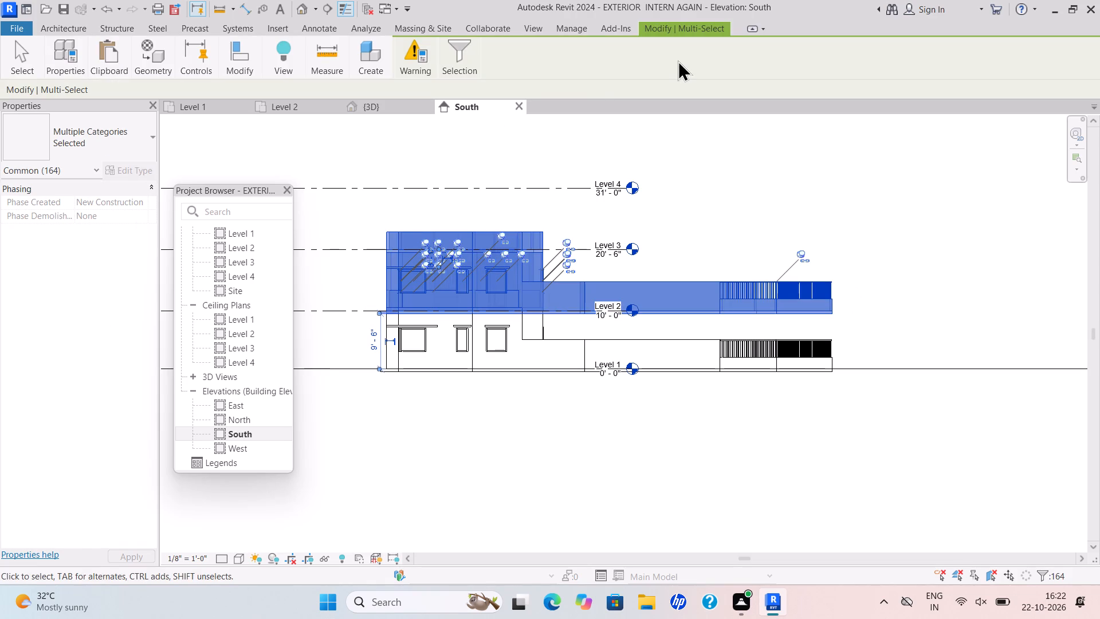
{"action": "left_click", "coordinate": [76, 28]}
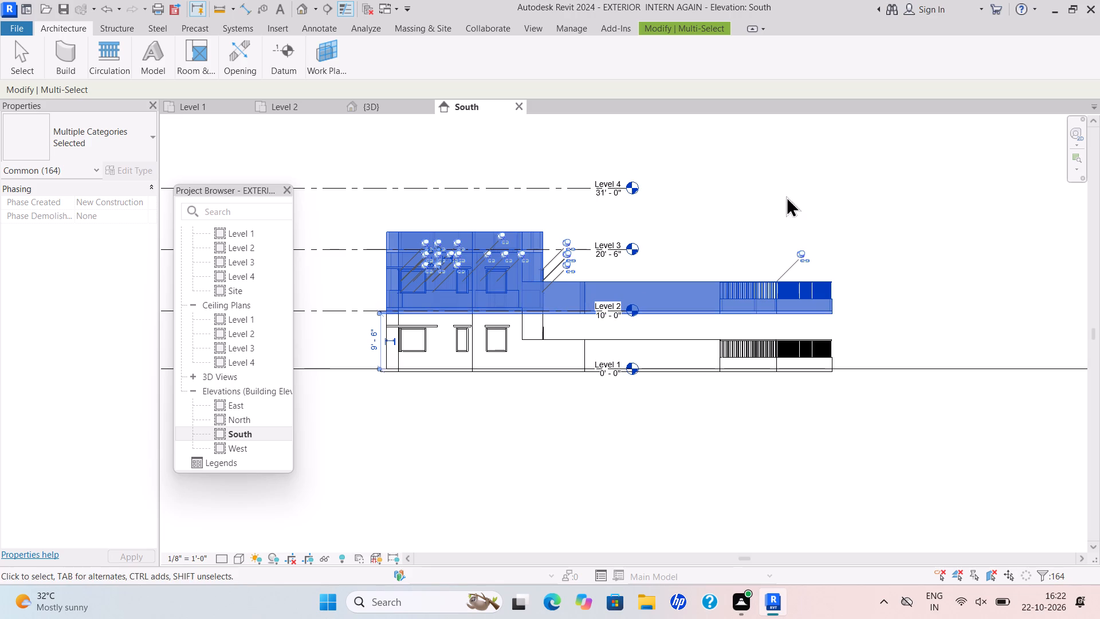
{"action": "left_click", "coordinate": [800, 249]}
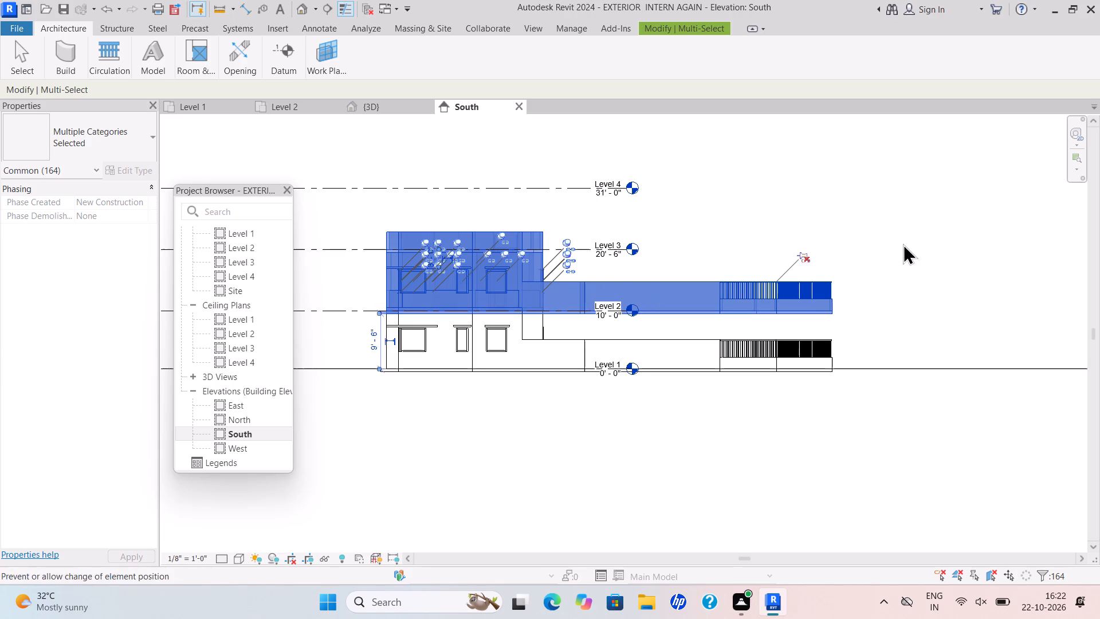
{"action": "scroll", "coordinate": [550, 268], "scroll_direction": "up", "scroll_amount": 9}
{"action": "left_click", "coordinate": [577, 252]}
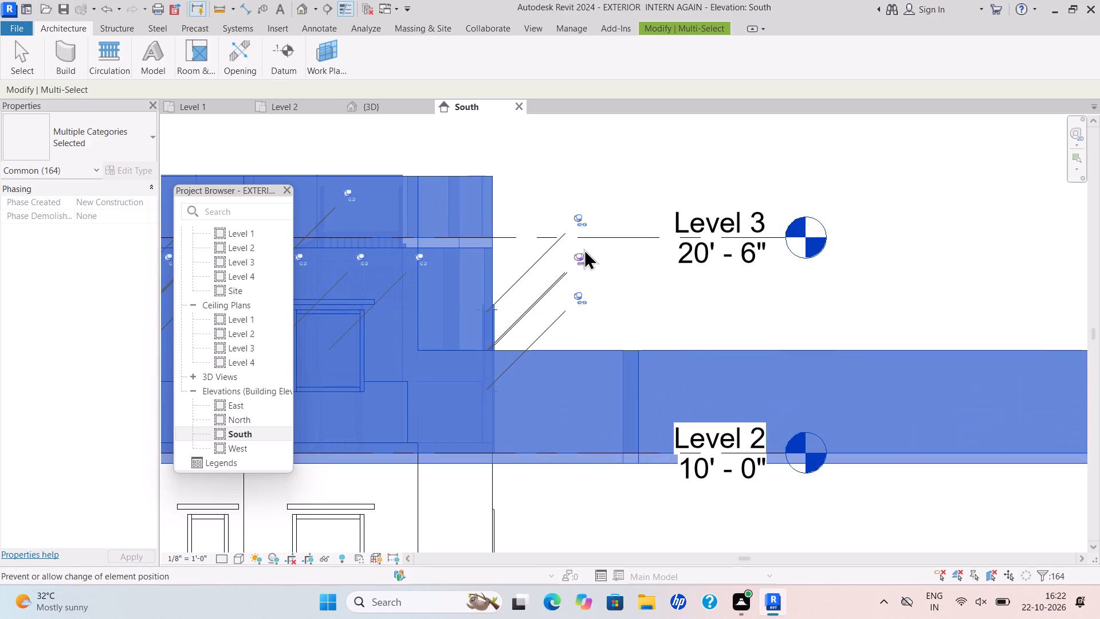
{"action": "left_click", "coordinate": [512, 281]}
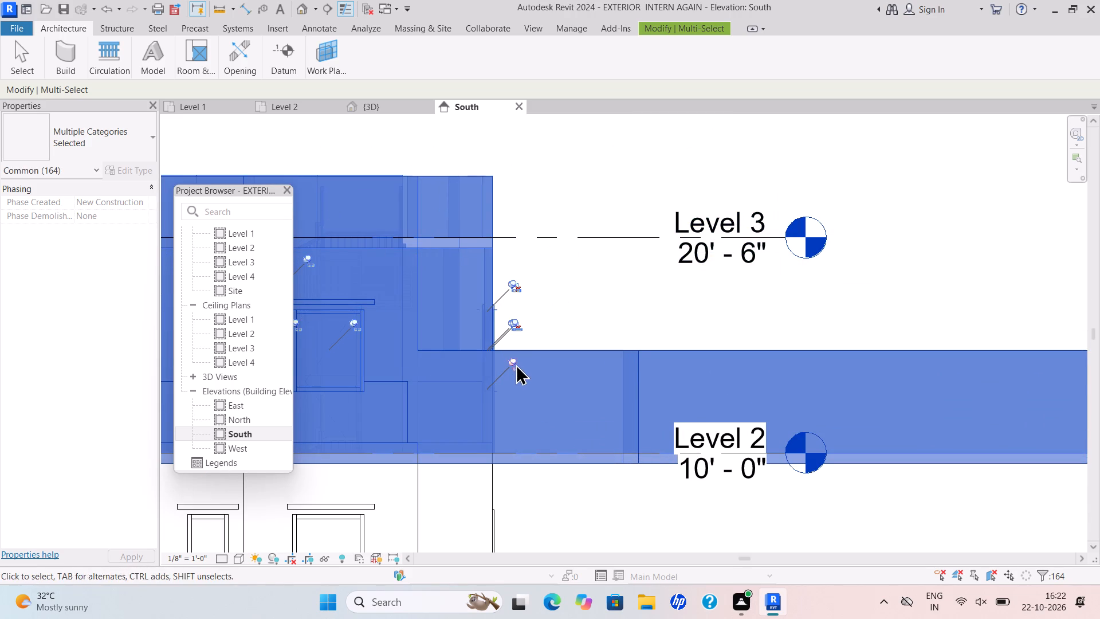
{"action": "left_click", "coordinate": [517, 359]}
Unpin the pinned elements around the middle and east windows of the selected upper storey.
{"action": "middle_click_drag", "start_coordinate": [536, 331], "coordinate": [718, 317]}
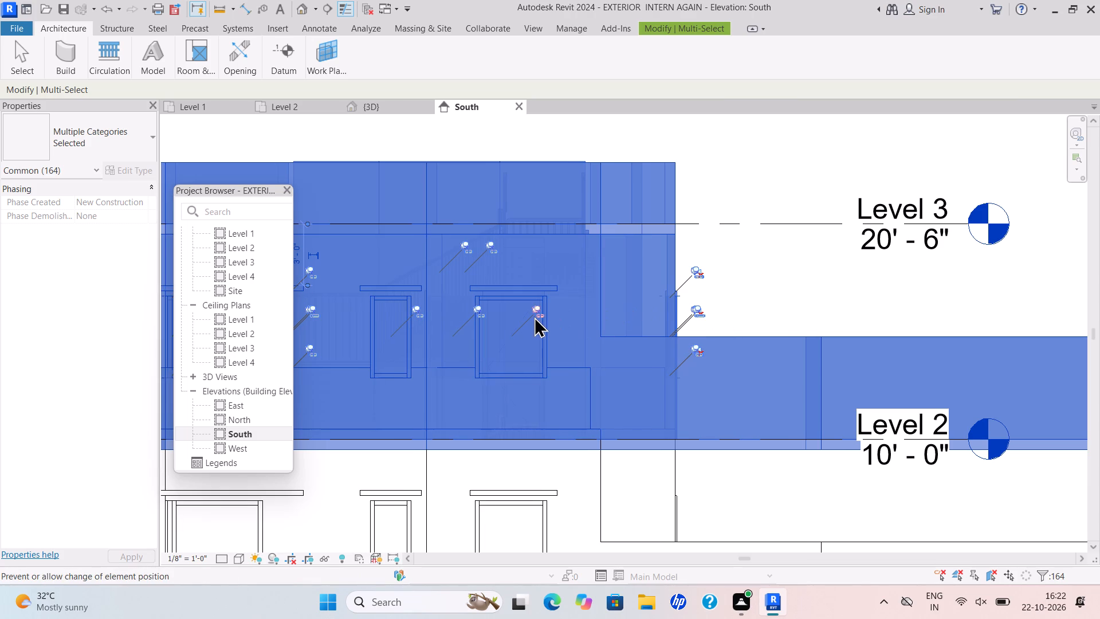
{"action": "left_click", "coordinate": [534, 316]}
{"action": "left_click", "coordinate": [476, 311]}
{"action": "left_click", "coordinate": [426, 314]}
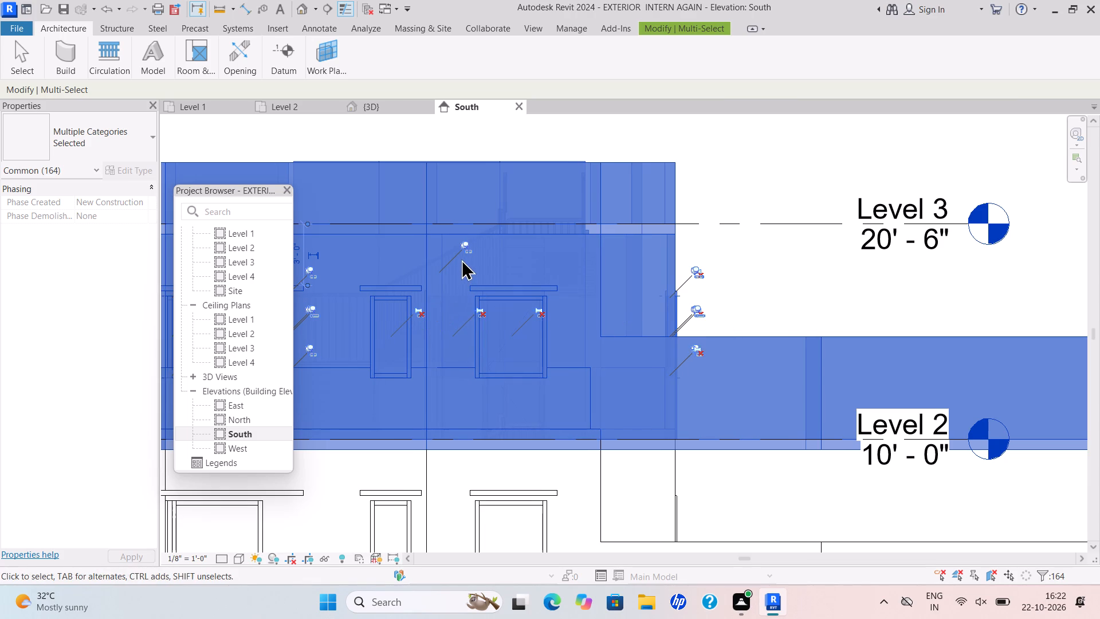
{"action": "left_click", "coordinate": [461, 259]}
Unpin the remaining pinned elements in and beside the west window of the selected upper storey, and clear the selection.
{"action": "scroll", "coordinate": [768, 221], "scroll_direction": "down", "scroll_amount": 3}
{"action": "middle_click_drag", "start_coordinate": [768, 221], "coordinate": [900, 254]}
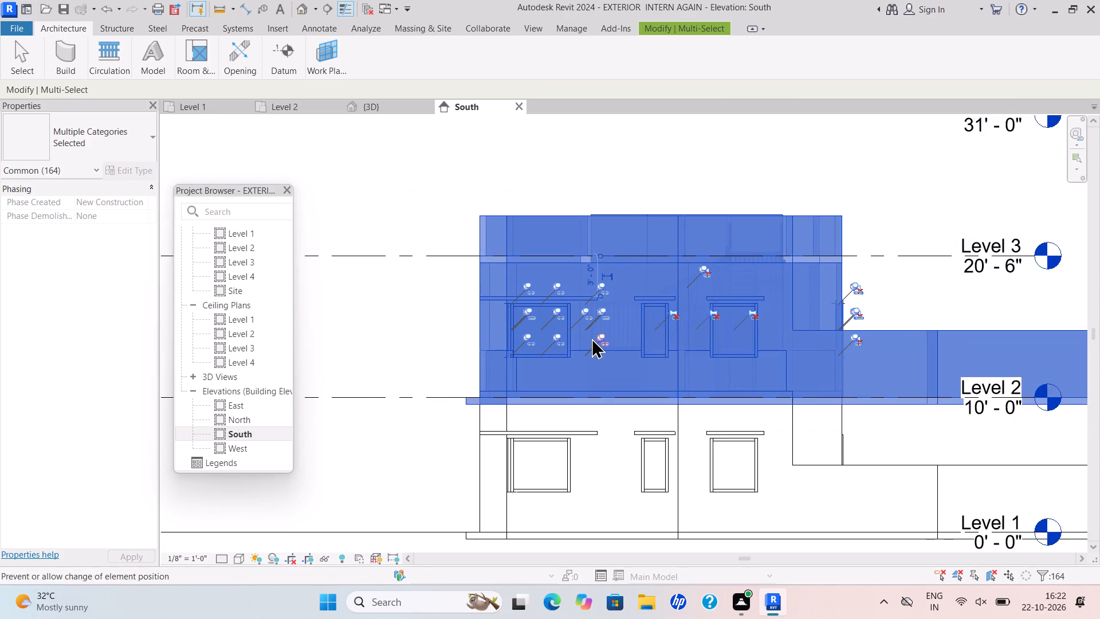
{"action": "scroll", "coordinate": [614, 339], "scroll_direction": "up", "scroll_amount": 4}
{"action": "left_click", "coordinate": [583, 295]}
{"action": "left_click", "coordinate": [589, 254]}
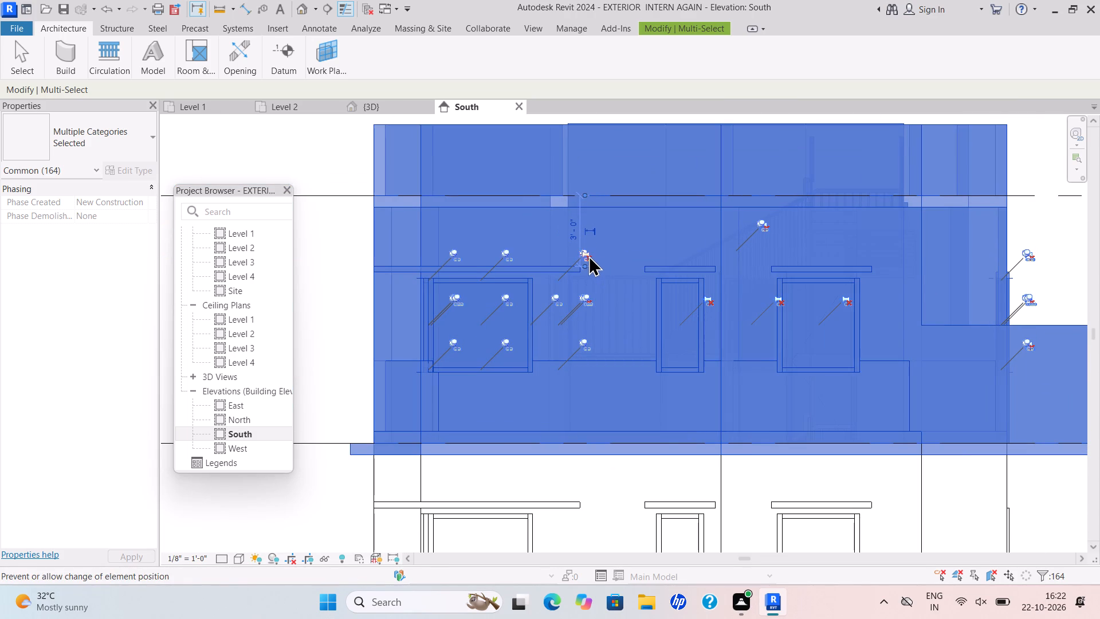
{"action": "left_click", "coordinate": [561, 298]}
{"action": "left_click", "coordinate": [586, 346]}
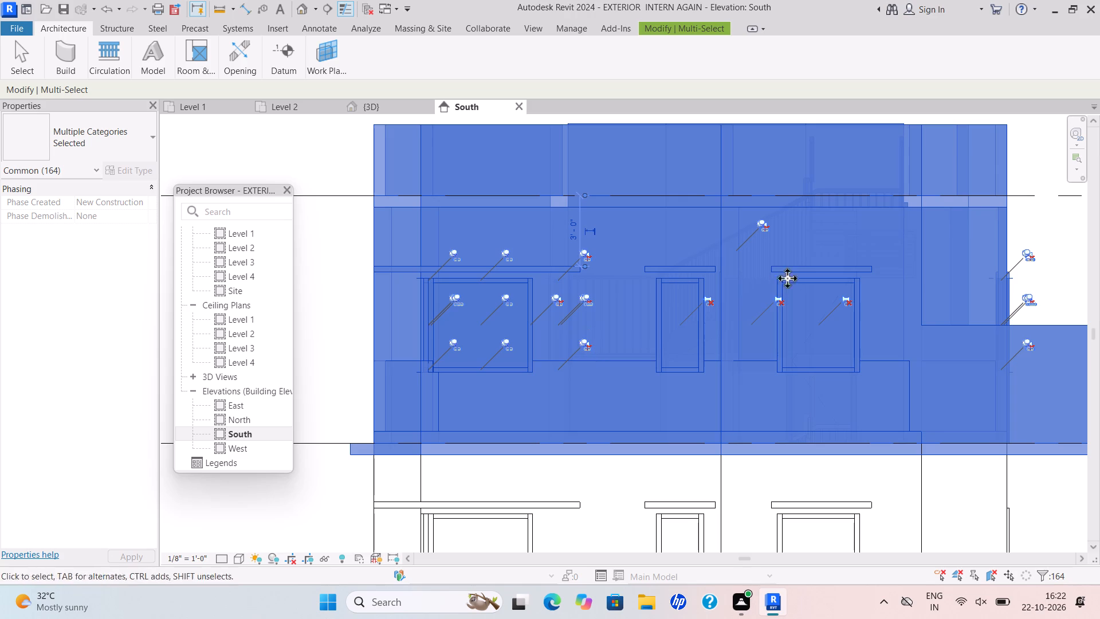
{"action": "left_click", "coordinate": [513, 343]}
{"action": "left_click", "coordinate": [510, 301]}
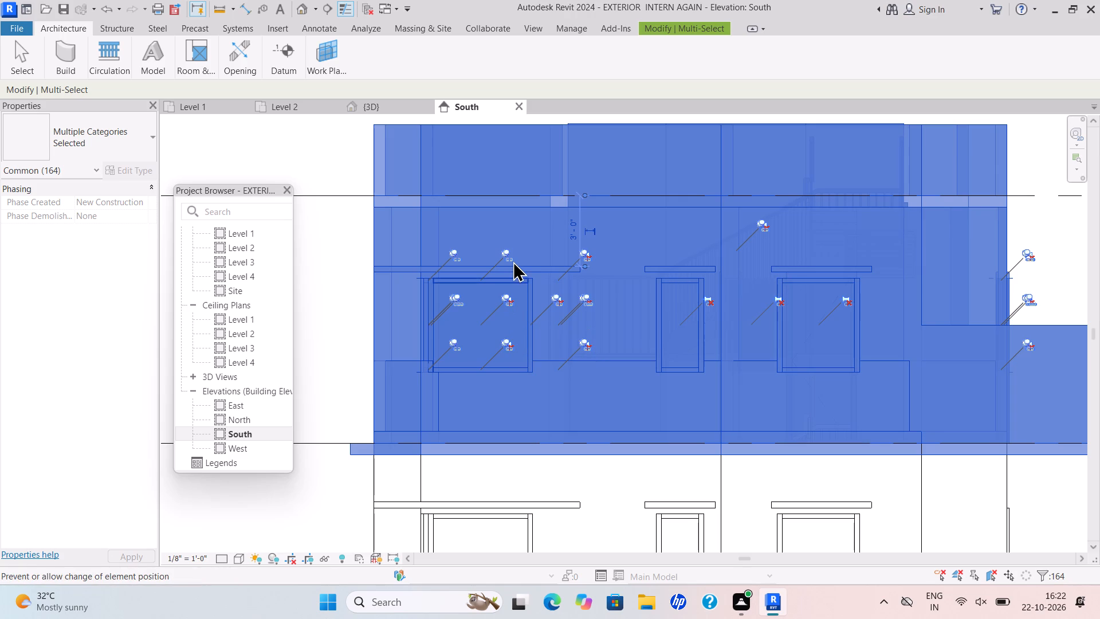
{"action": "left_click", "coordinate": [512, 255]}
{"action": "left_click", "coordinate": [457, 252]}
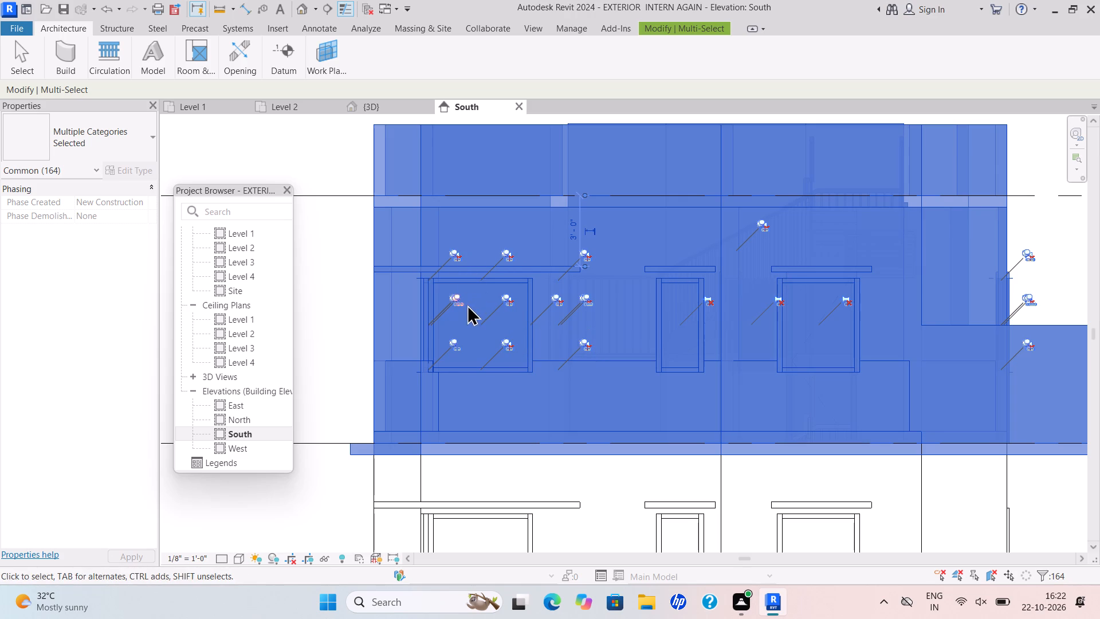
{"action": "left_click", "coordinate": [462, 303]}
{"action": "left_click", "coordinate": [455, 345]}
{"action": "key", "text": "Escape"}
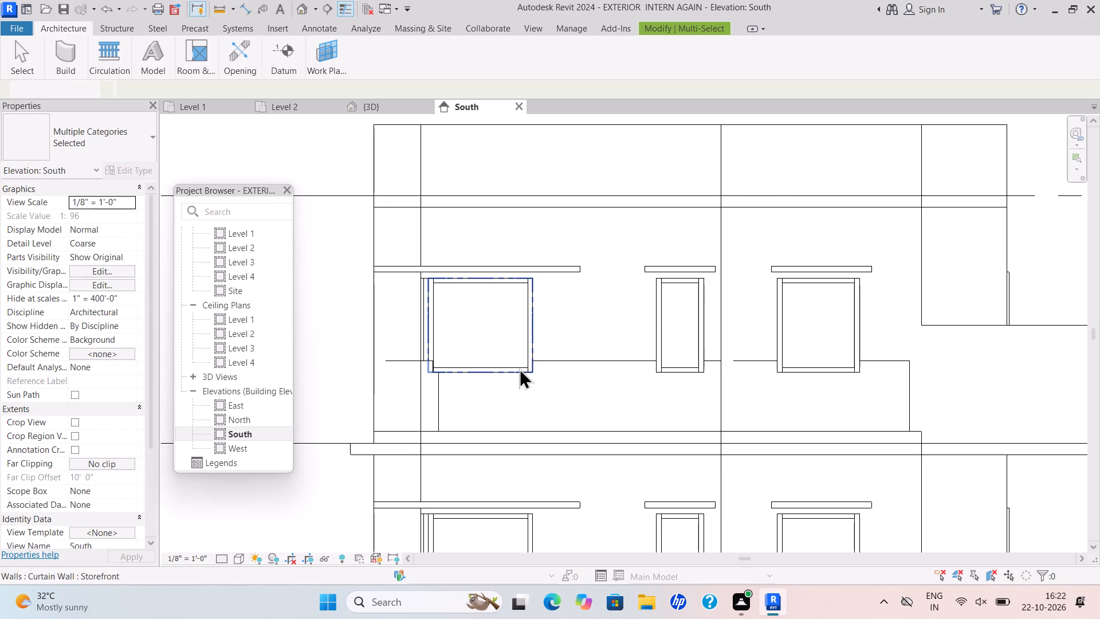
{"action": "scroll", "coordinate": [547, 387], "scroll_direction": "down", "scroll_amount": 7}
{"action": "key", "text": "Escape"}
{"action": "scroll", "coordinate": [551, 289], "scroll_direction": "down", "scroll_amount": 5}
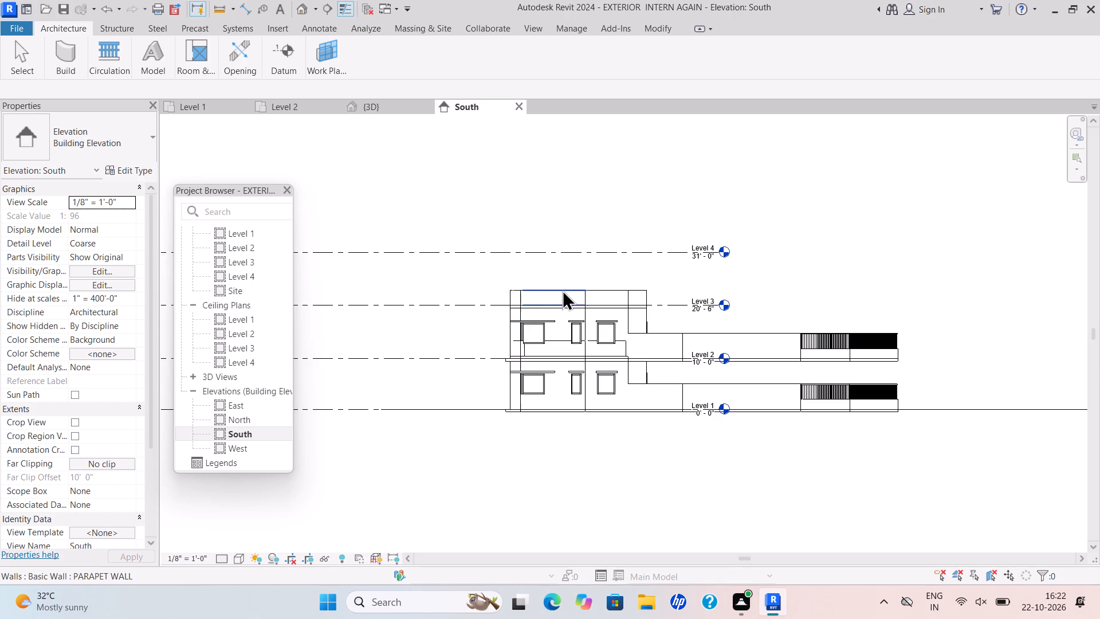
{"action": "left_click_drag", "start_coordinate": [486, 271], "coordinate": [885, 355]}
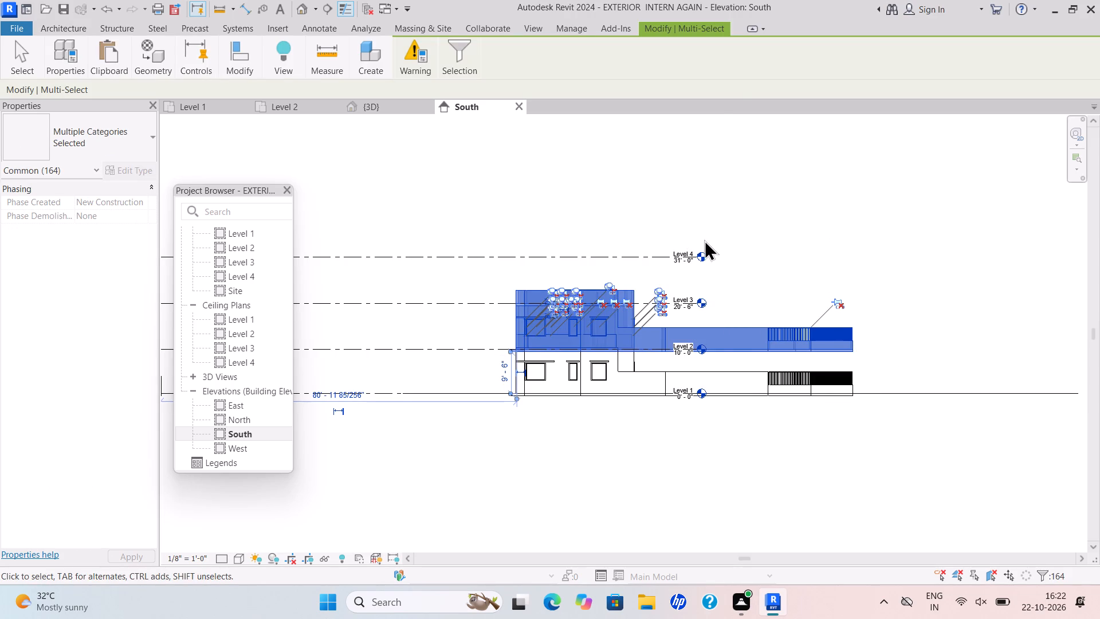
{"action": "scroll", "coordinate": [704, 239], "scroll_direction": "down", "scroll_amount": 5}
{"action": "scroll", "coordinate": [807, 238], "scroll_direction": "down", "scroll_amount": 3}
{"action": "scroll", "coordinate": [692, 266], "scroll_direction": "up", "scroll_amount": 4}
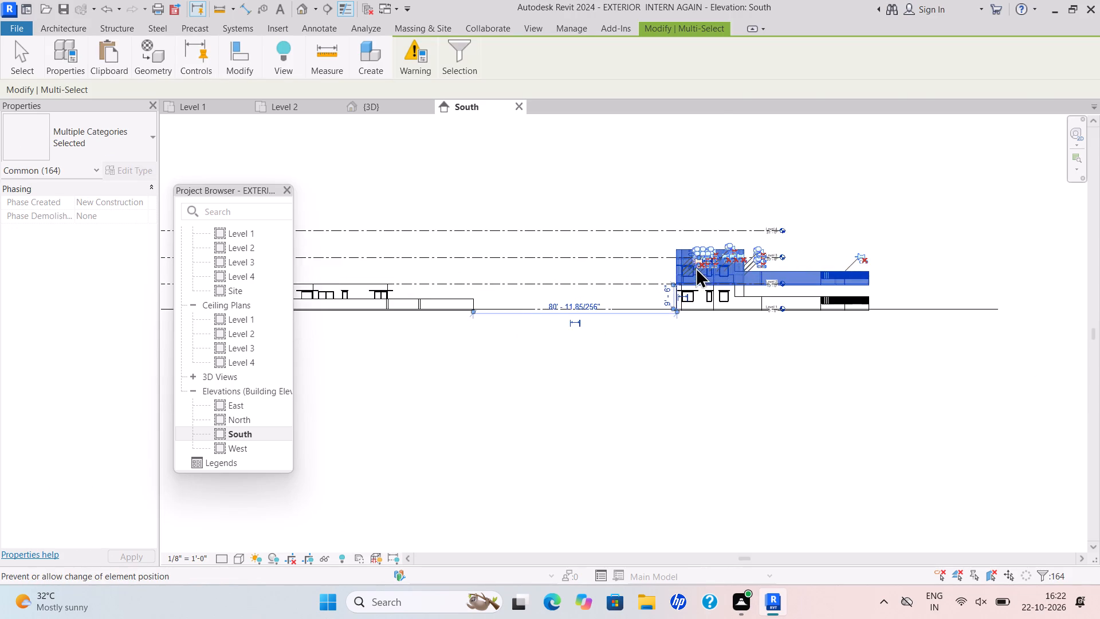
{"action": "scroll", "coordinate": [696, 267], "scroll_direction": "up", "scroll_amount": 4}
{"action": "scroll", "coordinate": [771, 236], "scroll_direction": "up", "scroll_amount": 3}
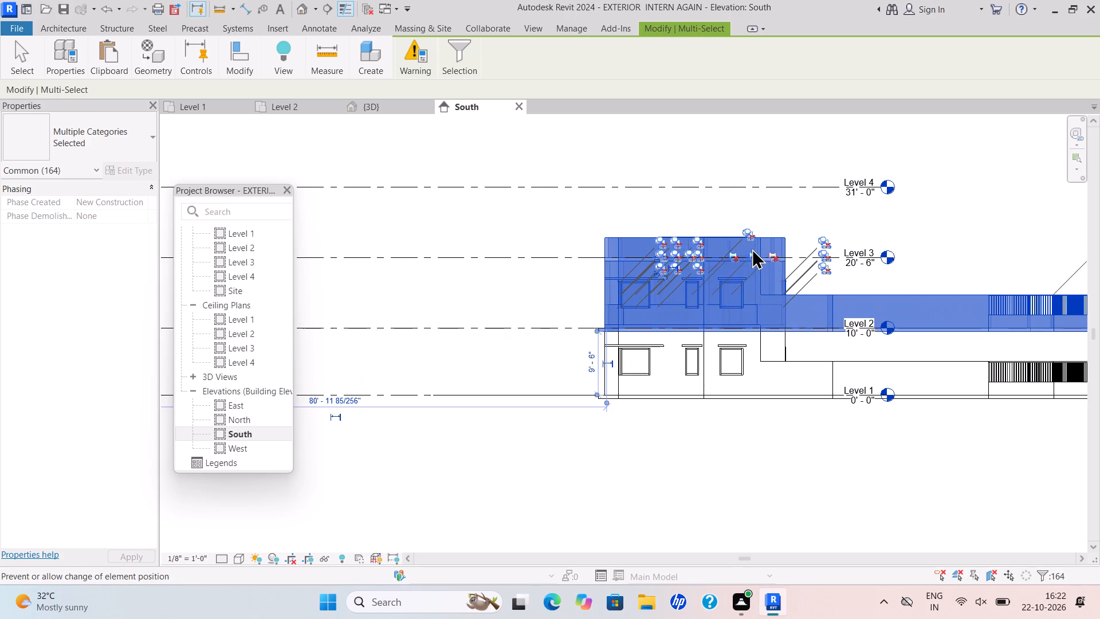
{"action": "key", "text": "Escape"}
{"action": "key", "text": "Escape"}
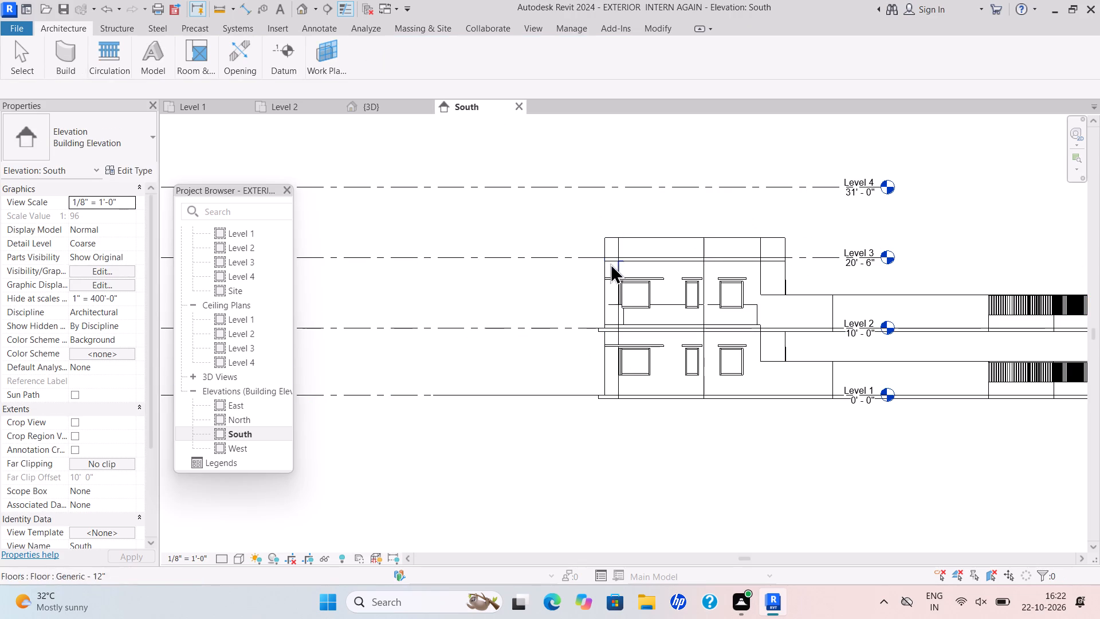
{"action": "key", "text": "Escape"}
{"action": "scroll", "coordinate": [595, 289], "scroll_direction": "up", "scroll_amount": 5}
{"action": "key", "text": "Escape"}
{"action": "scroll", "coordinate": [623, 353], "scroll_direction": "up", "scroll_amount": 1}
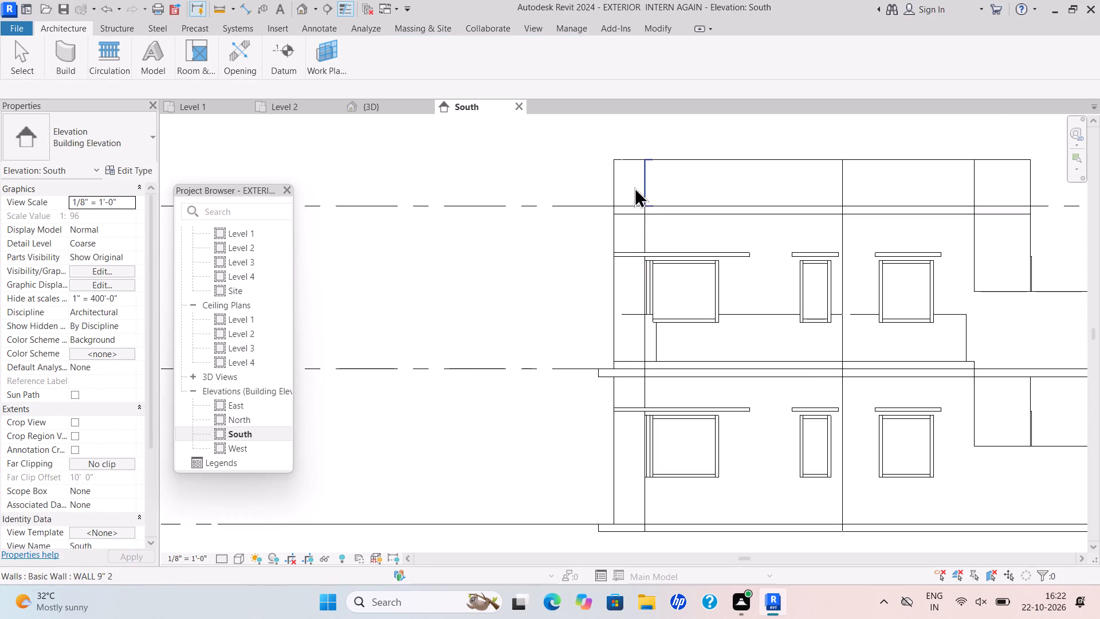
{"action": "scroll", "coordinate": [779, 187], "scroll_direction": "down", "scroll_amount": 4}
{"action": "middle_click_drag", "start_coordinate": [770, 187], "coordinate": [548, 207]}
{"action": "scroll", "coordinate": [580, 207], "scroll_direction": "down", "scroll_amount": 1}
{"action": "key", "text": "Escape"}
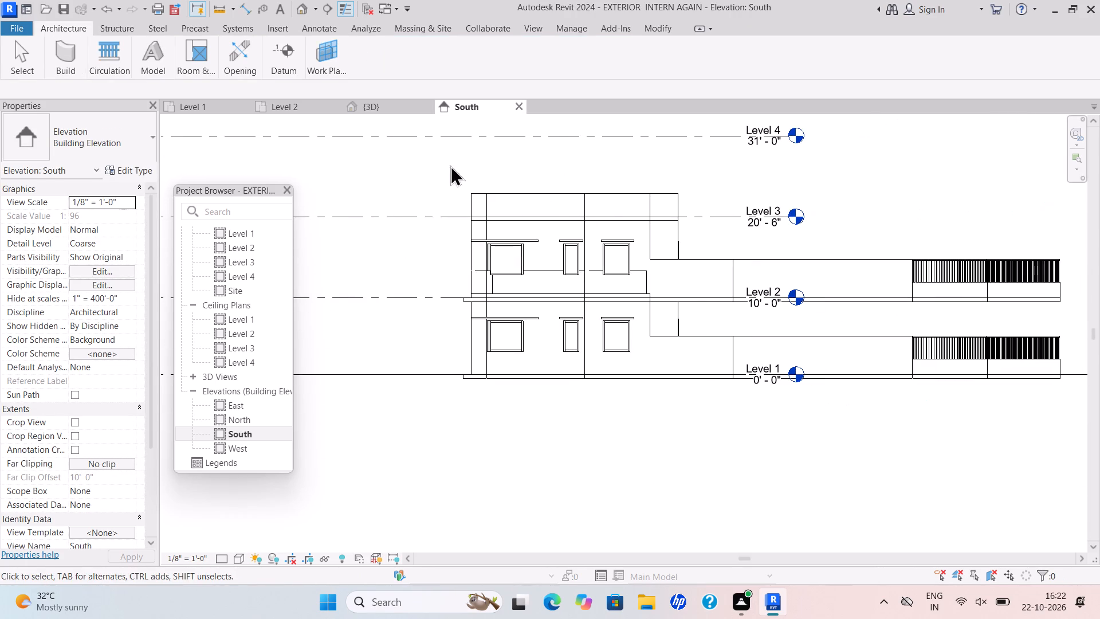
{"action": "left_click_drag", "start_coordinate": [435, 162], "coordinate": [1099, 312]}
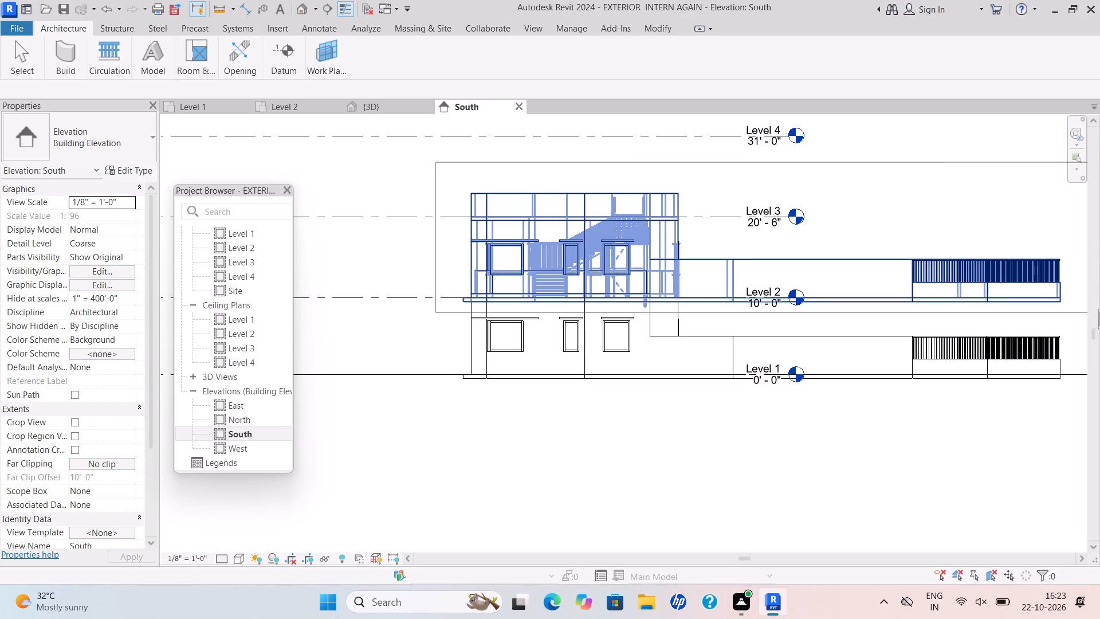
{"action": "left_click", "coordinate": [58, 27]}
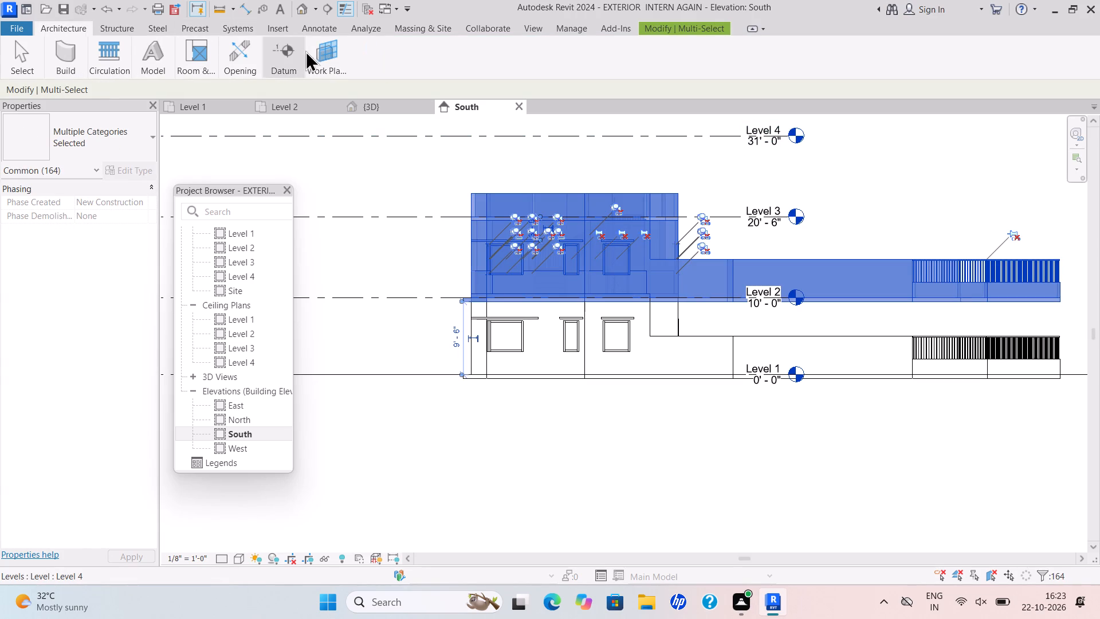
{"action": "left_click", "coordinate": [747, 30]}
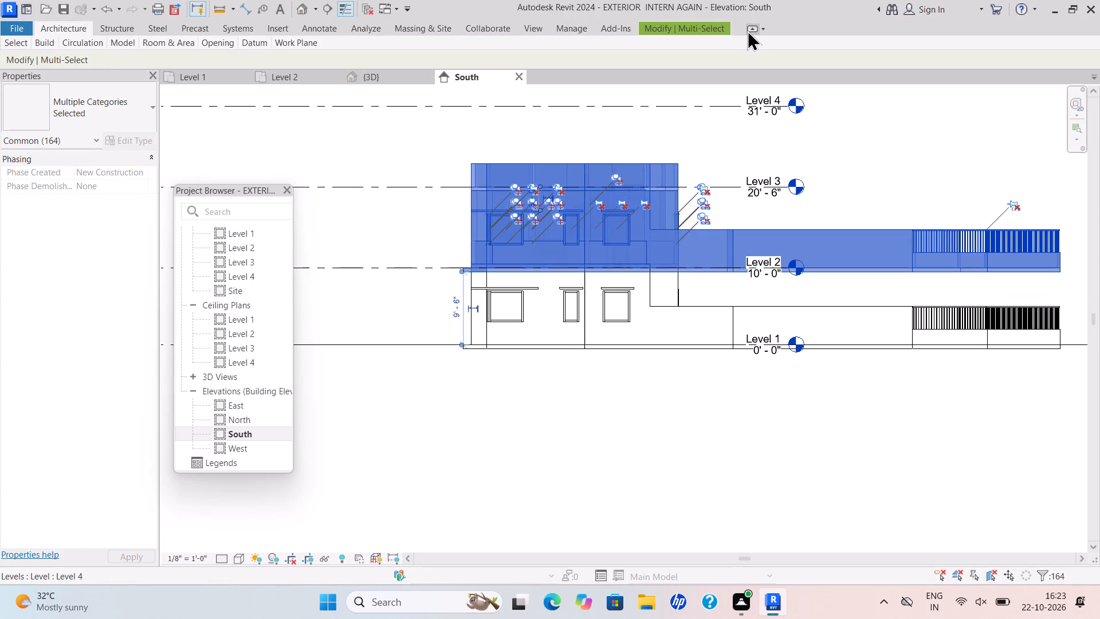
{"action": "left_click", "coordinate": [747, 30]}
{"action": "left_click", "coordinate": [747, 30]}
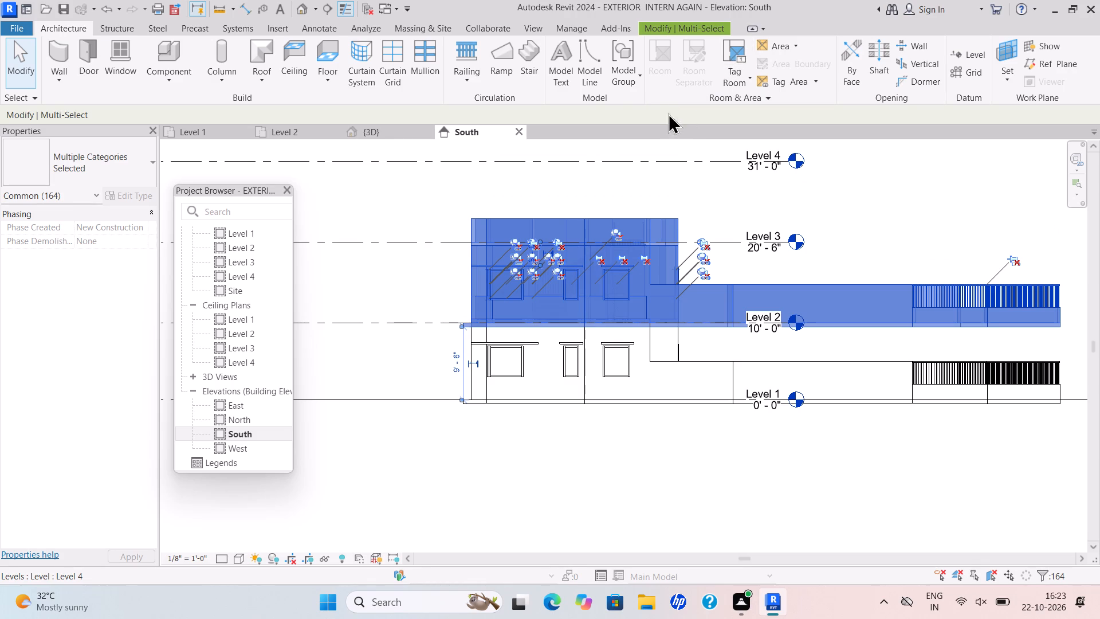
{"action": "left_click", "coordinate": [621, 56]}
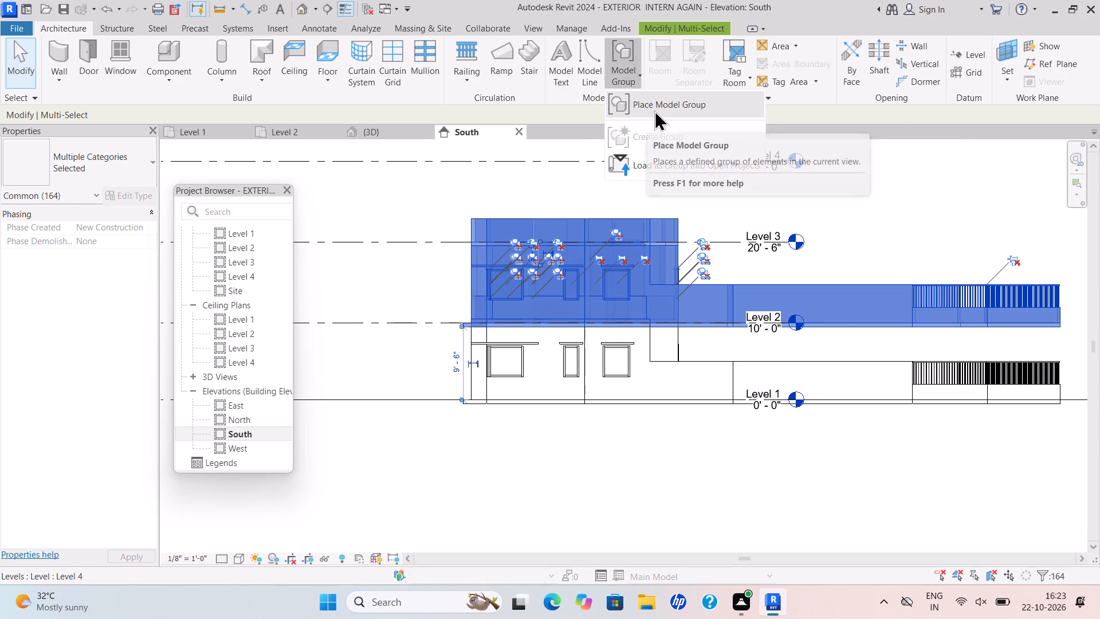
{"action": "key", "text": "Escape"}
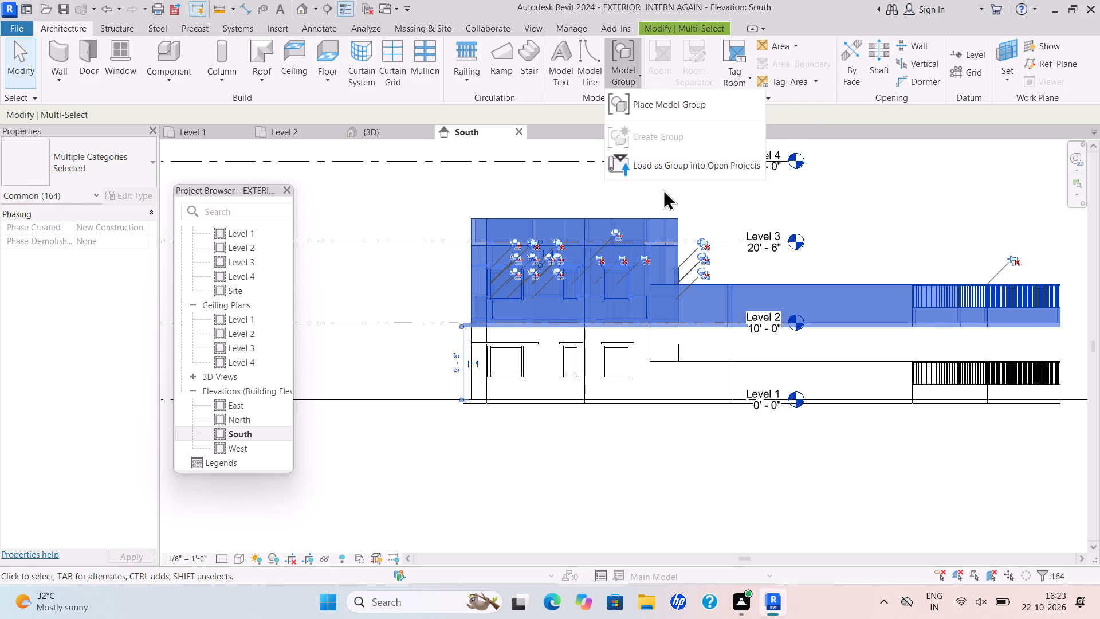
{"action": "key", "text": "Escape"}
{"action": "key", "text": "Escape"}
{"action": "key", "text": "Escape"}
Select the easternmost block's whole upper storey and examine its position relative to the neighbouring block to the west in the South elevation.
{"action": "left_click_drag", "start_coordinate": [451, 197], "coordinate": [488, 209]}
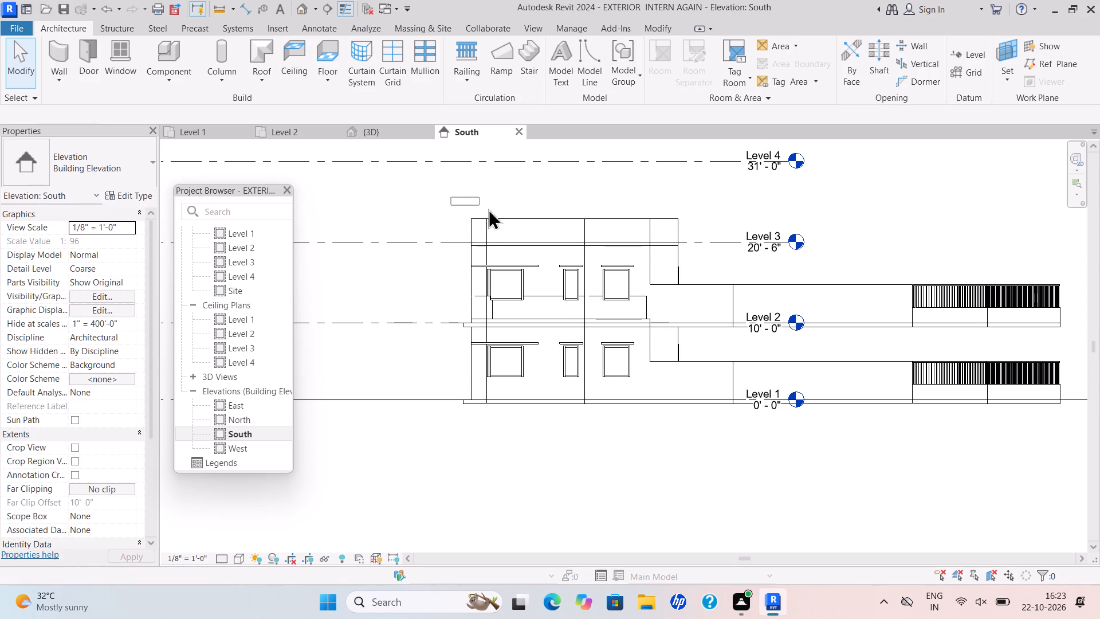
{"action": "left_click_drag", "start_coordinate": [488, 209], "coordinate": [1078, 336]}
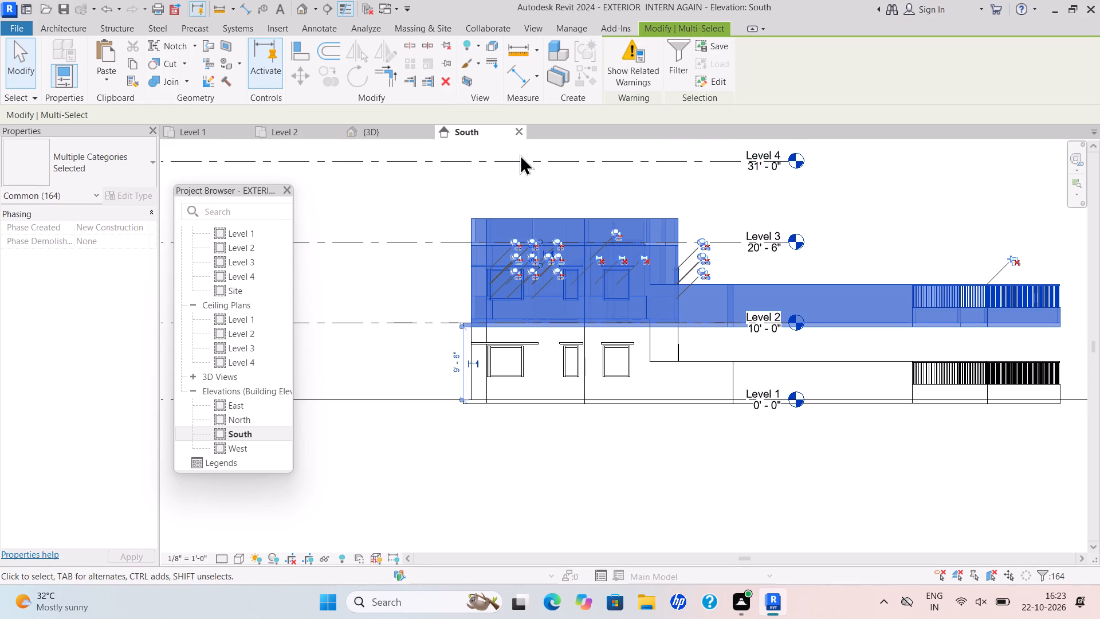
{"action": "scroll", "coordinate": [926, 225], "scroll_direction": "down", "scroll_amount": 3}
{"action": "middle_click_drag", "start_coordinate": [927, 223], "coordinate": [914, 245]}
{"action": "scroll", "coordinate": [914, 245], "scroll_direction": "down", "scroll_amount": 3}
{"action": "scroll", "coordinate": [736, 311], "scroll_direction": "down", "scroll_amount": 4}
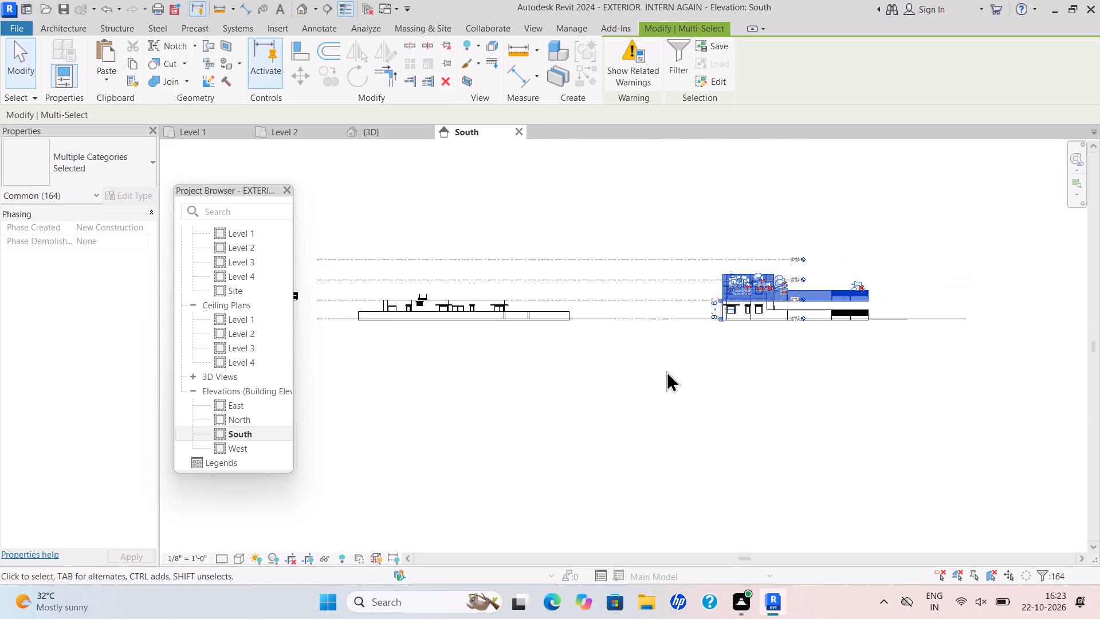
{"action": "middle_click_drag", "start_coordinate": [653, 387], "coordinate": [645, 399]}
{"action": "scroll", "coordinate": [412, 347], "scroll_direction": "up", "scroll_amount": 4}
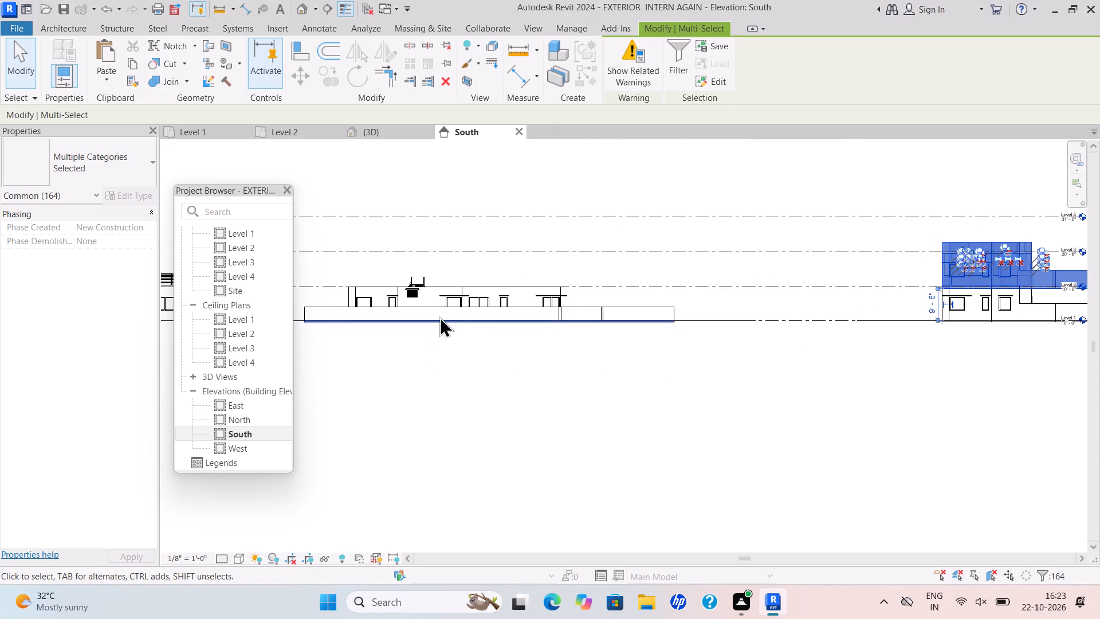
{"action": "scroll", "coordinate": [635, 287], "scroll_direction": "up", "scroll_amount": 1}
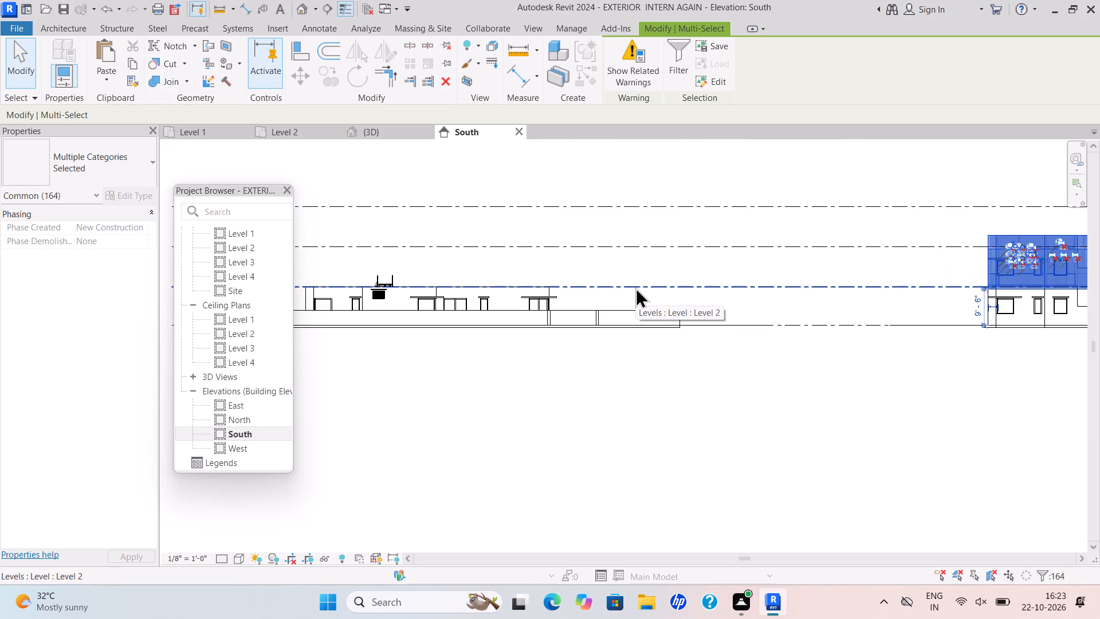
{"action": "scroll", "coordinate": [748, 257], "scroll_direction": "down", "scroll_amount": 2}
{"action": "middle_click_drag", "start_coordinate": [748, 255], "coordinate": [652, 295]}
{"action": "scroll", "coordinate": [685, 287], "scroll_direction": "down", "scroll_amount": 1}
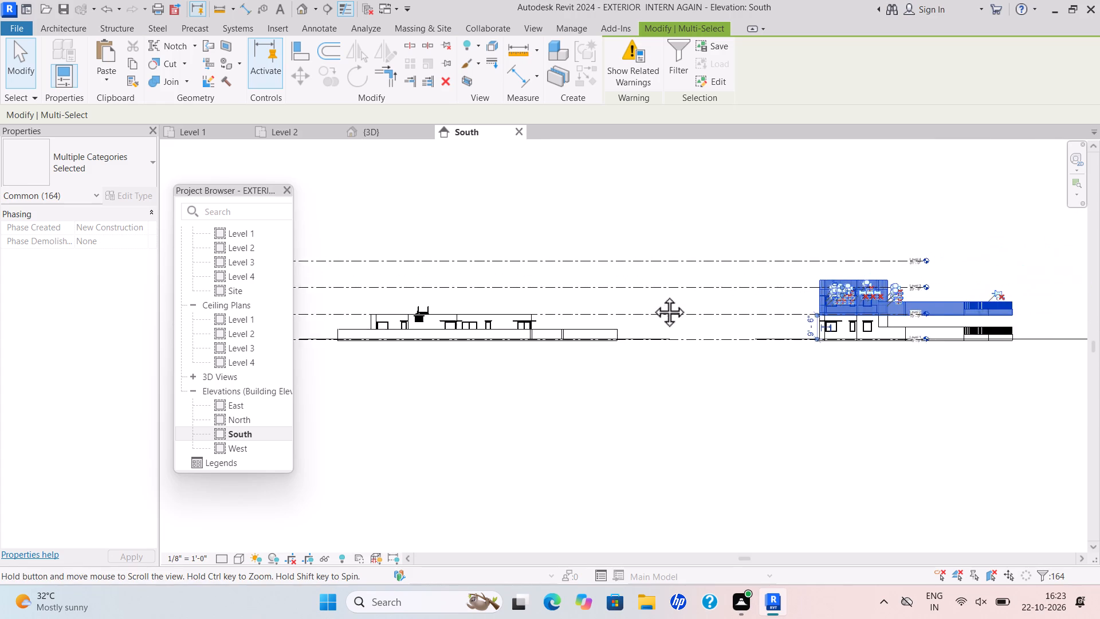
{"action": "scroll", "coordinate": [652, 295], "scroll_direction": "down", "scroll_amount": 1}
{"action": "middle_click_drag", "start_coordinate": [652, 295], "coordinate": [647, 296]}
{"action": "middle_click", "coordinate": [645, 296]}
{"action": "scroll", "coordinate": [840, 305], "scroll_direction": "up", "scroll_amount": 5}
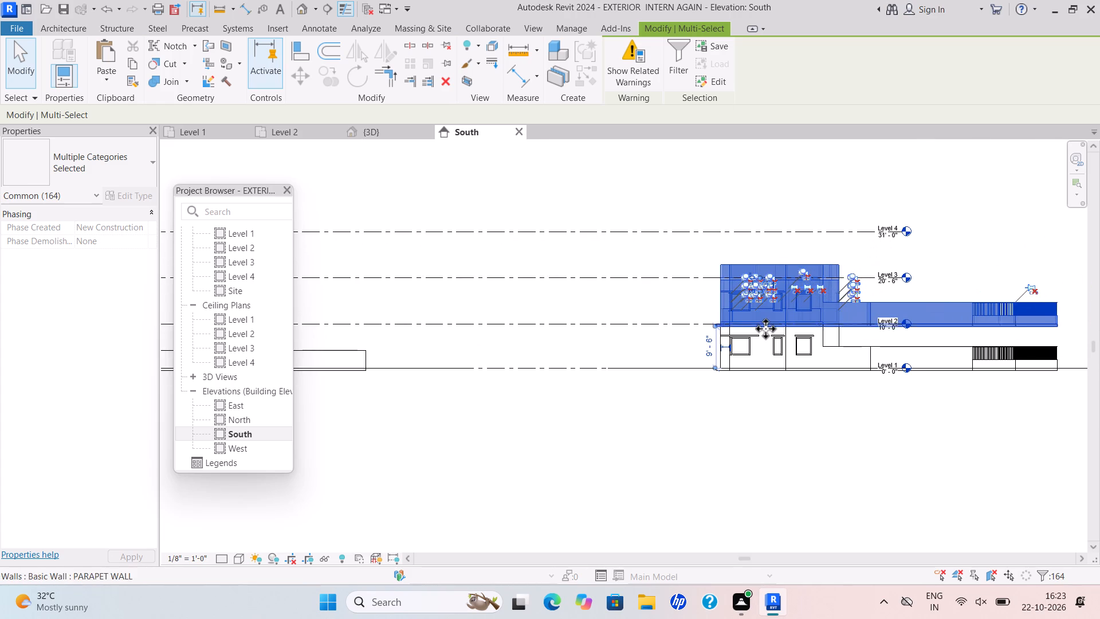
{"action": "scroll", "coordinate": [764, 330], "scroll_direction": "up", "scroll_amount": 4}
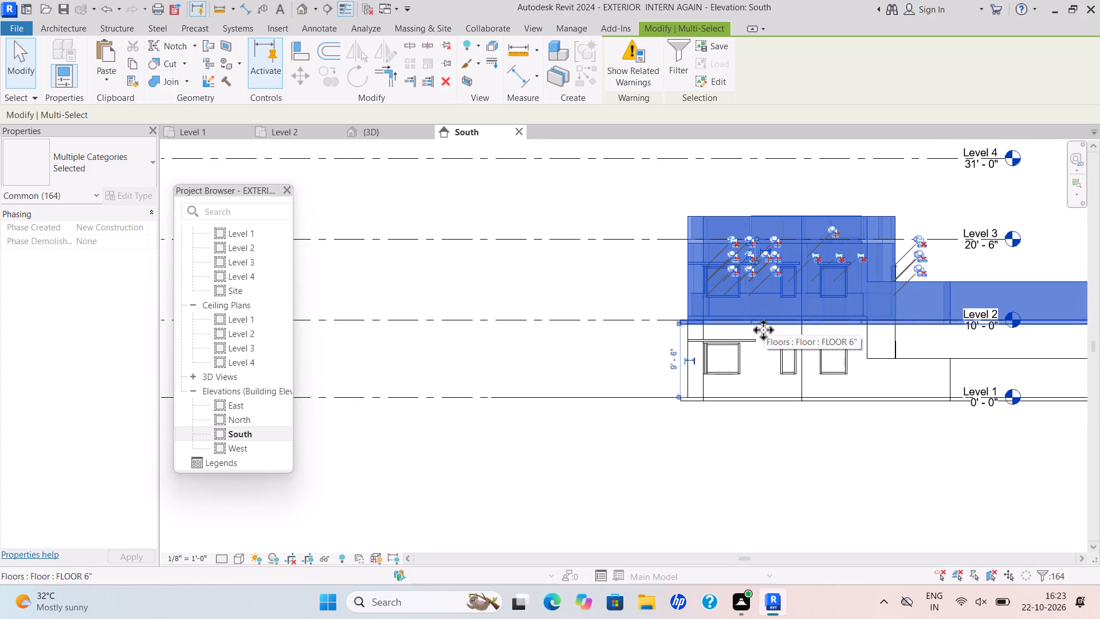
{"action": "scroll", "coordinate": [763, 330], "scroll_direction": "down", "scroll_amount": 1}
{"action": "scroll", "coordinate": [813, 327], "scroll_direction": "down", "scroll_amount": 2}
{"action": "middle_click_drag", "start_coordinate": [808, 325], "coordinate": [619, 356]}
{"action": "scroll", "coordinate": [619, 356], "scroll_direction": "down", "scroll_amount": 2}
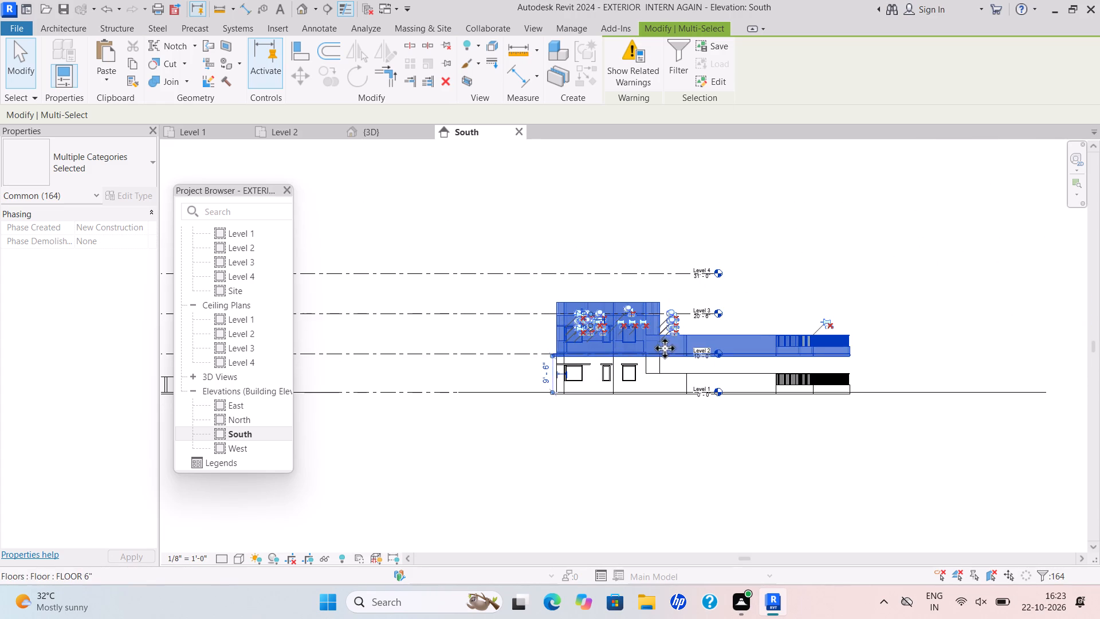
{"action": "scroll", "coordinate": [729, 348], "scroll_direction": "up", "scroll_amount": 4}
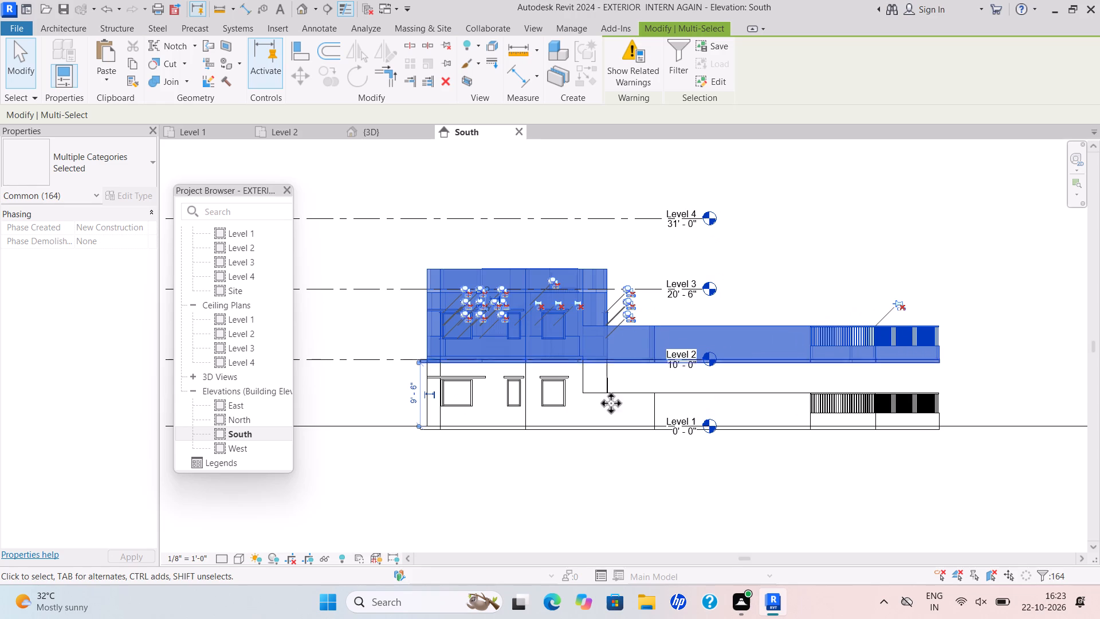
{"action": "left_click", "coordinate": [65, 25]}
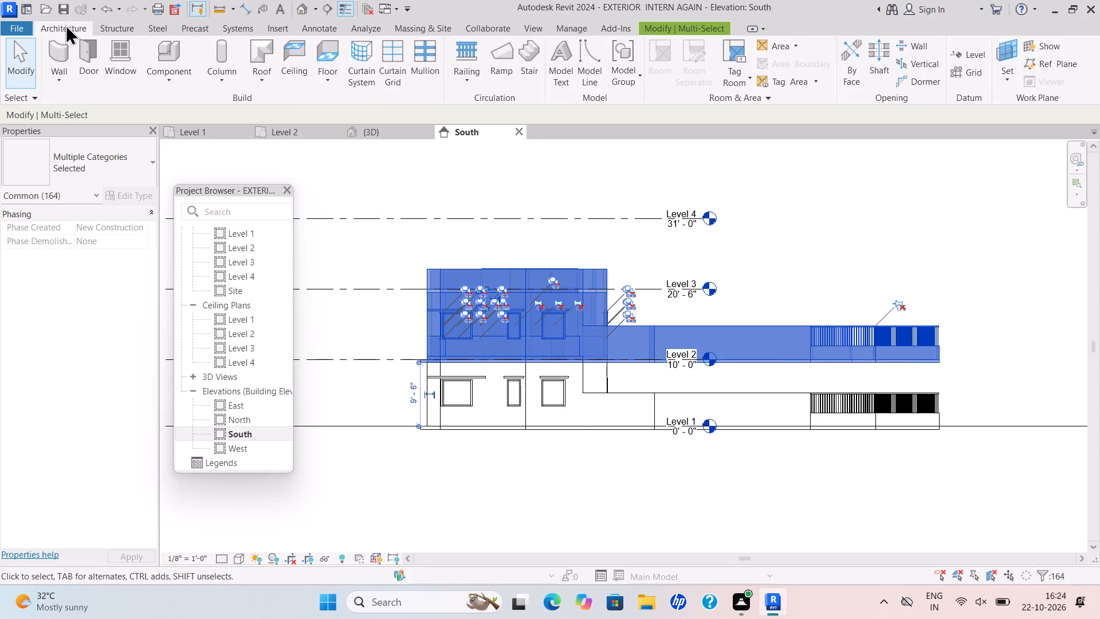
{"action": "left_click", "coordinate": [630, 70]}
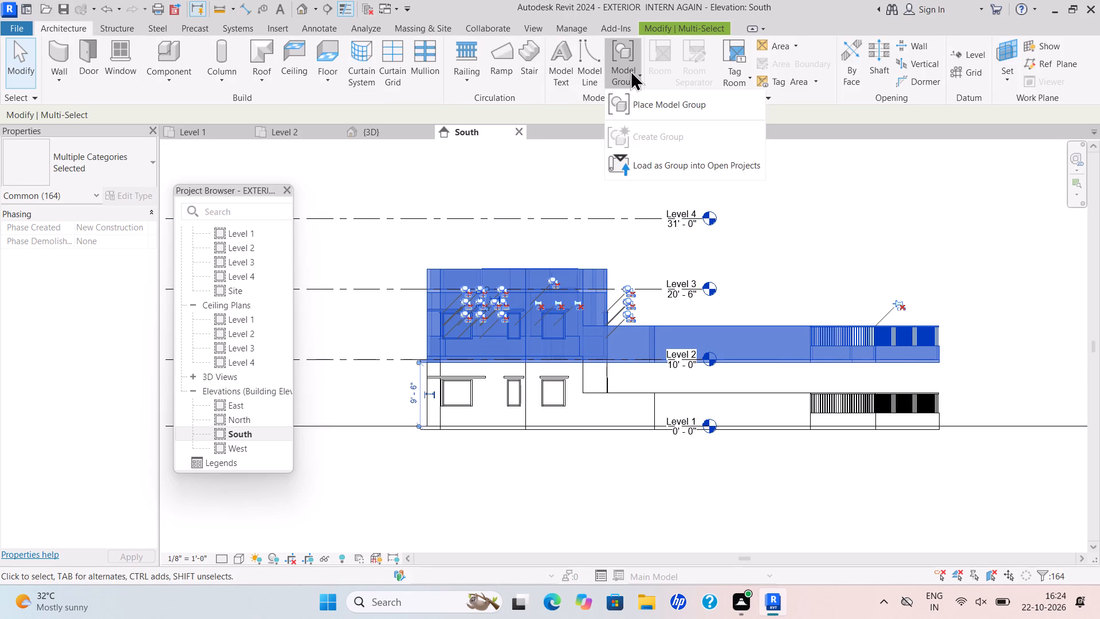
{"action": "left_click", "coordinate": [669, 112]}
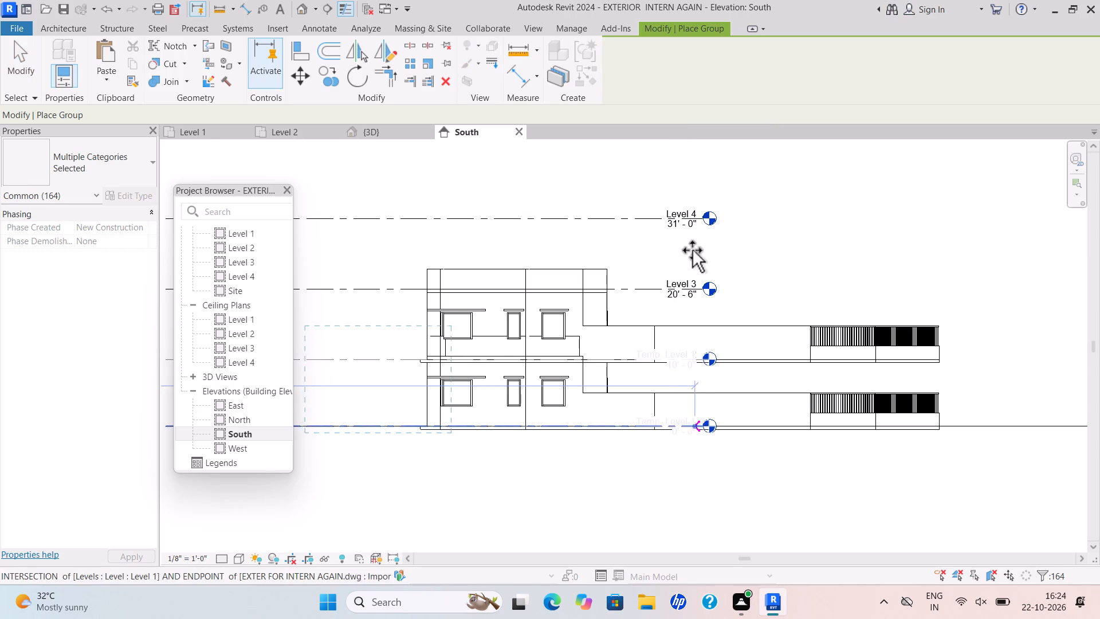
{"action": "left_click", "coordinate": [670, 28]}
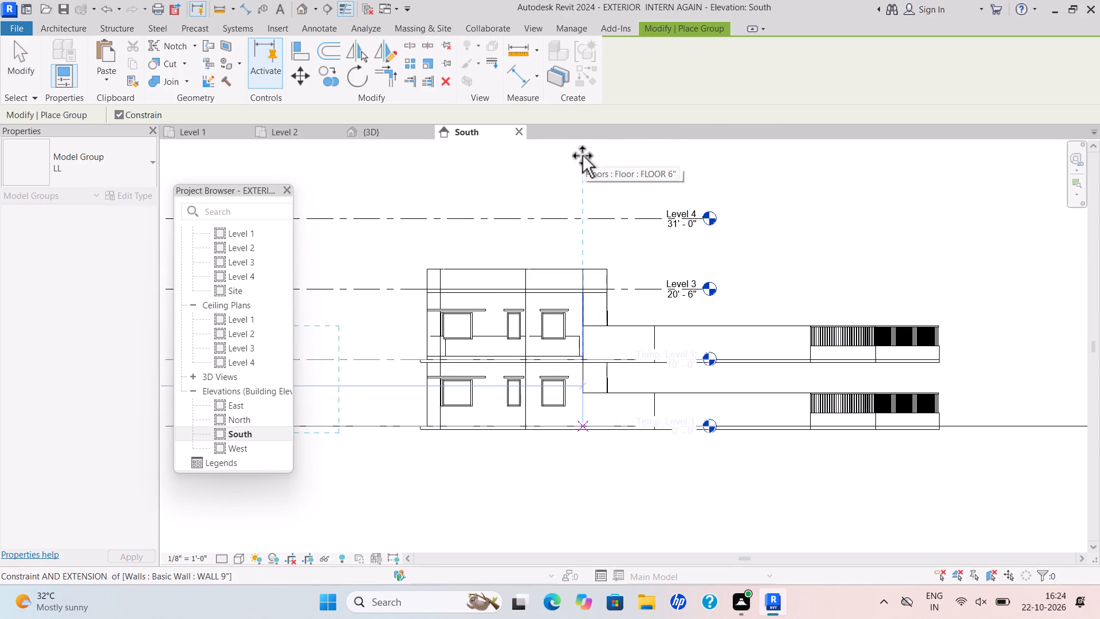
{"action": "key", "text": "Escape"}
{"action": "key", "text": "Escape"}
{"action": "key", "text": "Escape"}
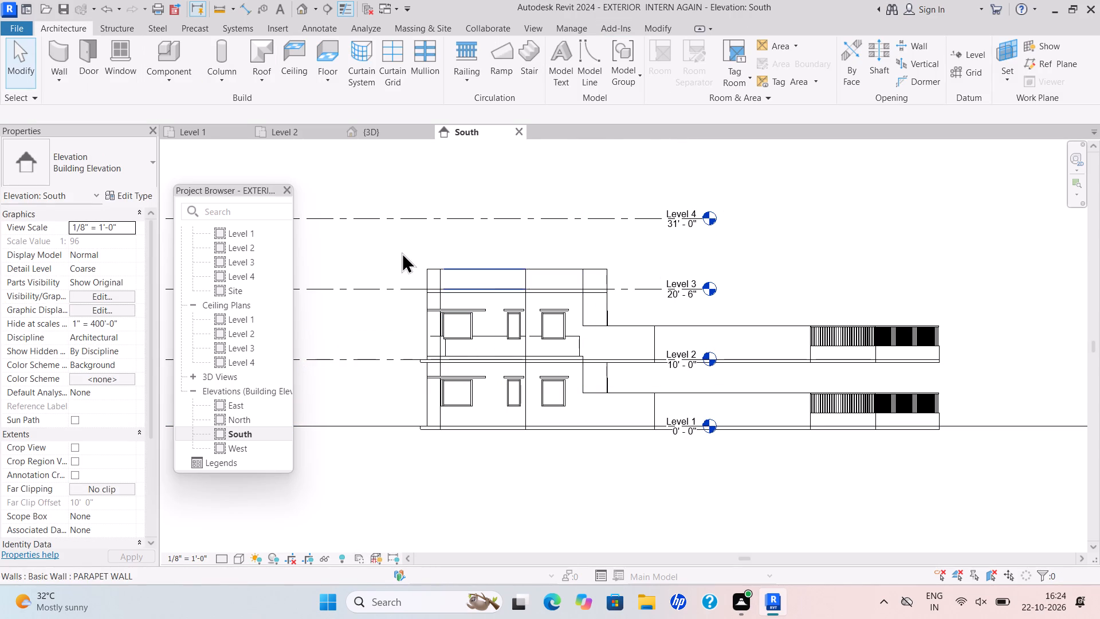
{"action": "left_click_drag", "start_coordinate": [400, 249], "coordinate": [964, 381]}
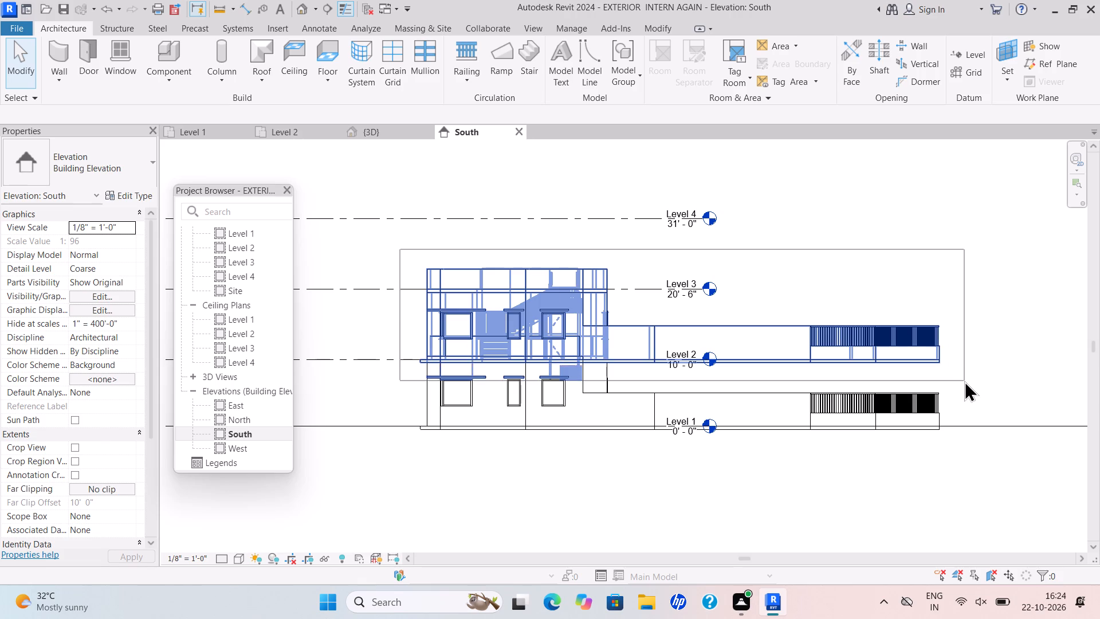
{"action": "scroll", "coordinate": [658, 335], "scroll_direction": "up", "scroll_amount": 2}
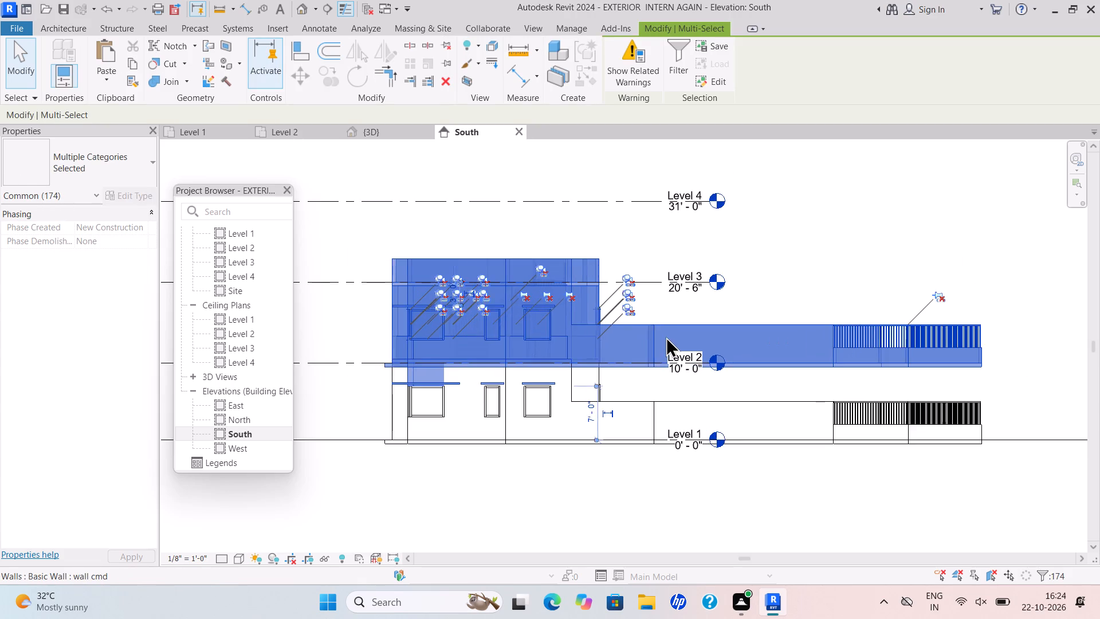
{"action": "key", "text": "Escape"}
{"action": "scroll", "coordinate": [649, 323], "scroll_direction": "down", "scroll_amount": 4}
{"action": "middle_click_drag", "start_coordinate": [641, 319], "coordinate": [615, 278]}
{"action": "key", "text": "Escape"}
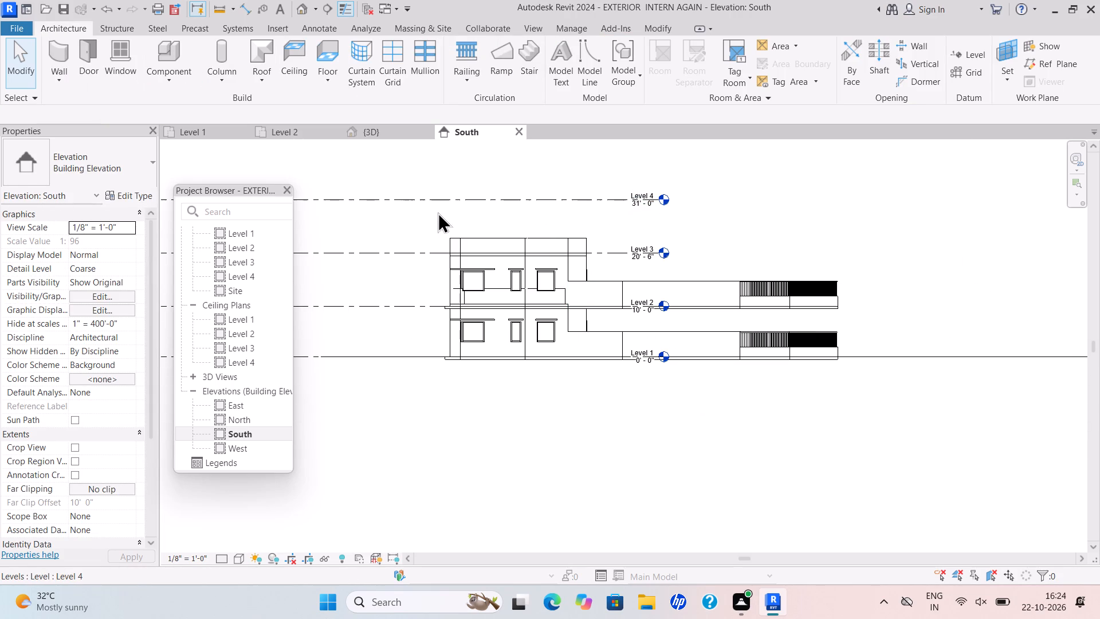
Reselect the easternmost block's whole upper storey and compare its placement and levels with the single-storey block to the west.
{"action": "left_click_drag", "start_coordinate": [412, 218], "coordinate": [862, 301]}
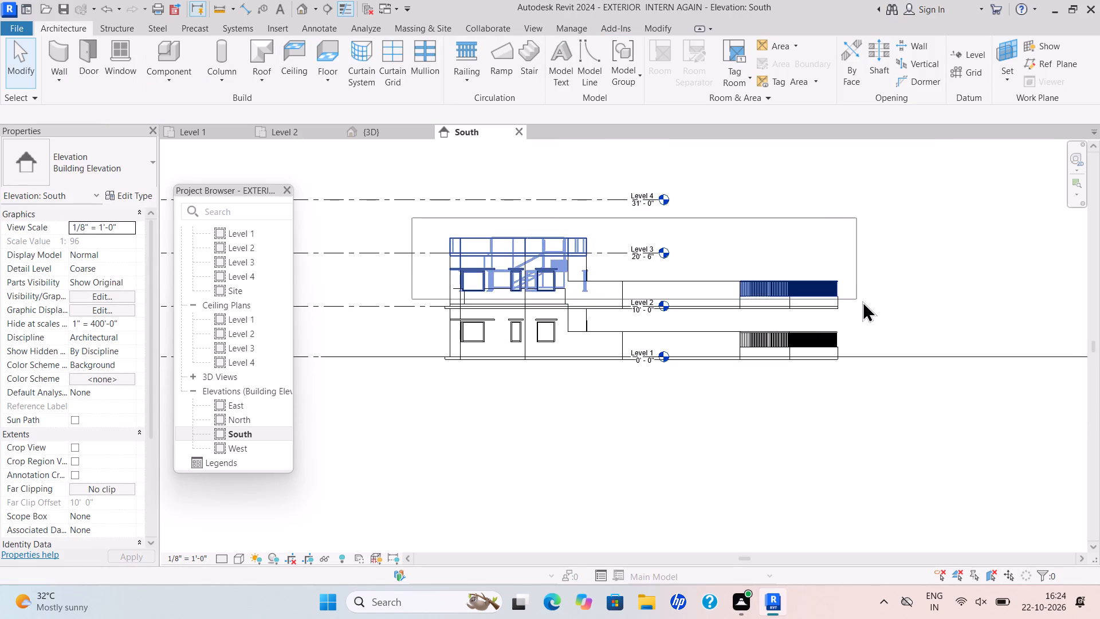
{"action": "left_click_drag", "start_coordinate": [862, 301], "coordinate": [885, 316]}
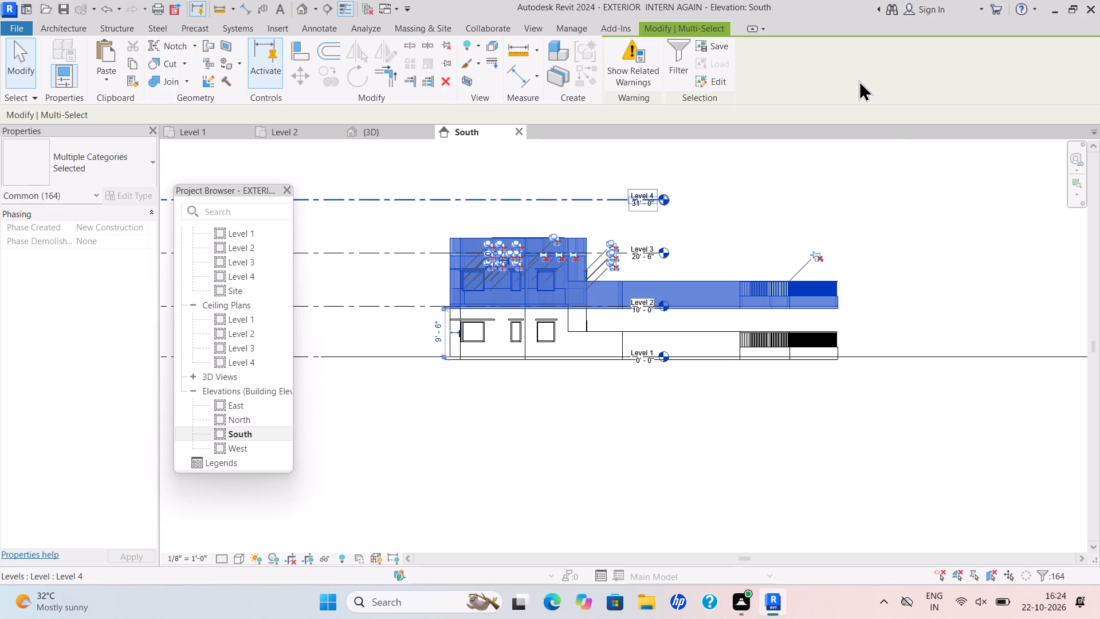
{"action": "scroll", "coordinate": [791, 213], "scroll_direction": "up", "scroll_amount": 4}
{"action": "scroll", "coordinate": [661, 238], "scroll_direction": "down", "scroll_amount": 2}
{"action": "middle_click_drag", "start_coordinate": [648, 234], "coordinate": [651, 219]}
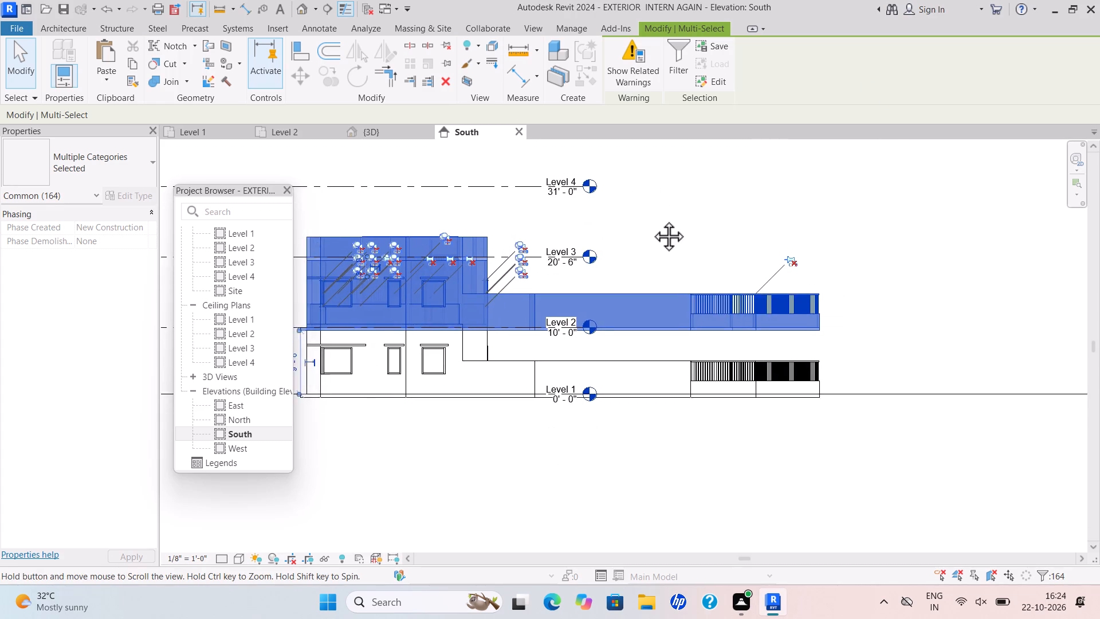
{"action": "middle_click_drag", "start_coordinate": [651, 219], "coordinate": [653, 218]}
{"action": "scroll", "coordinate": [653, 218], "scroll_direction": "down", "scroll_amount": 1}
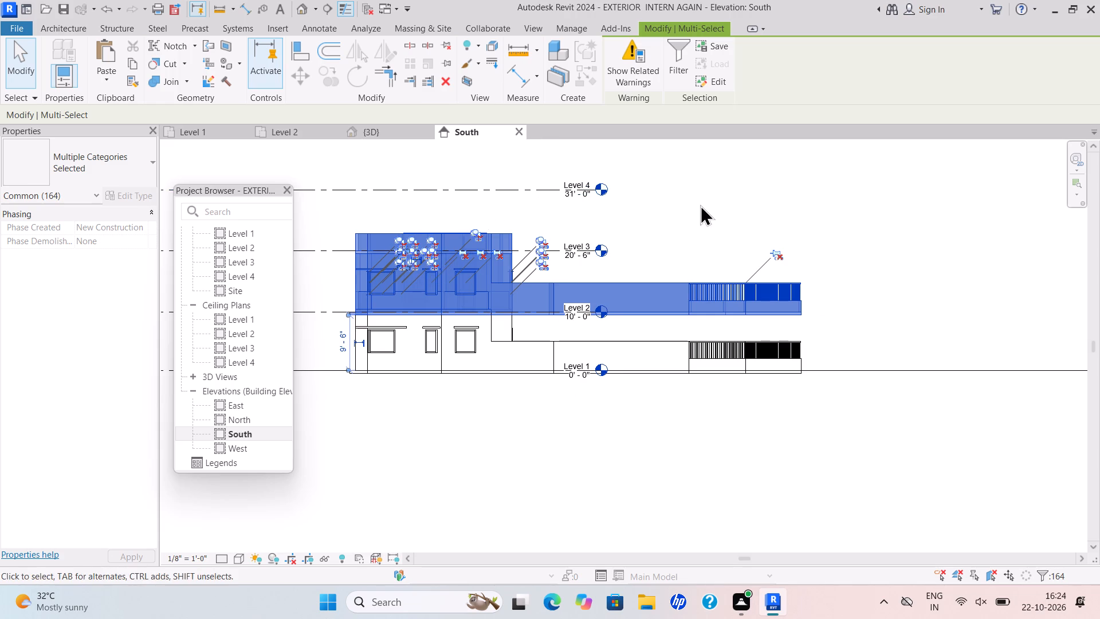
{"action": "scroll", "coordinate": [701, 205], "scroll_direction": "down", "scroll_amount": 5}
{"action": "middle_click_drag", "start_coordinate": [694, 207], "coordinate": [774, 205]}
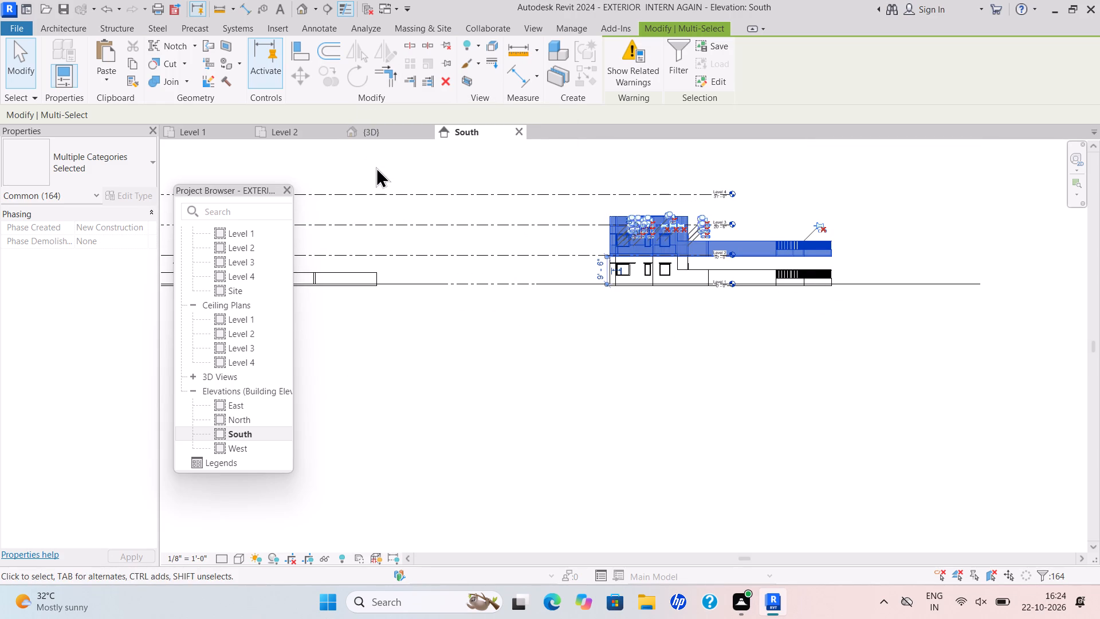
{"action": "scroll", "coordinate": [654, 248], "scroll_direction": "down", "scroll_amount": 5}
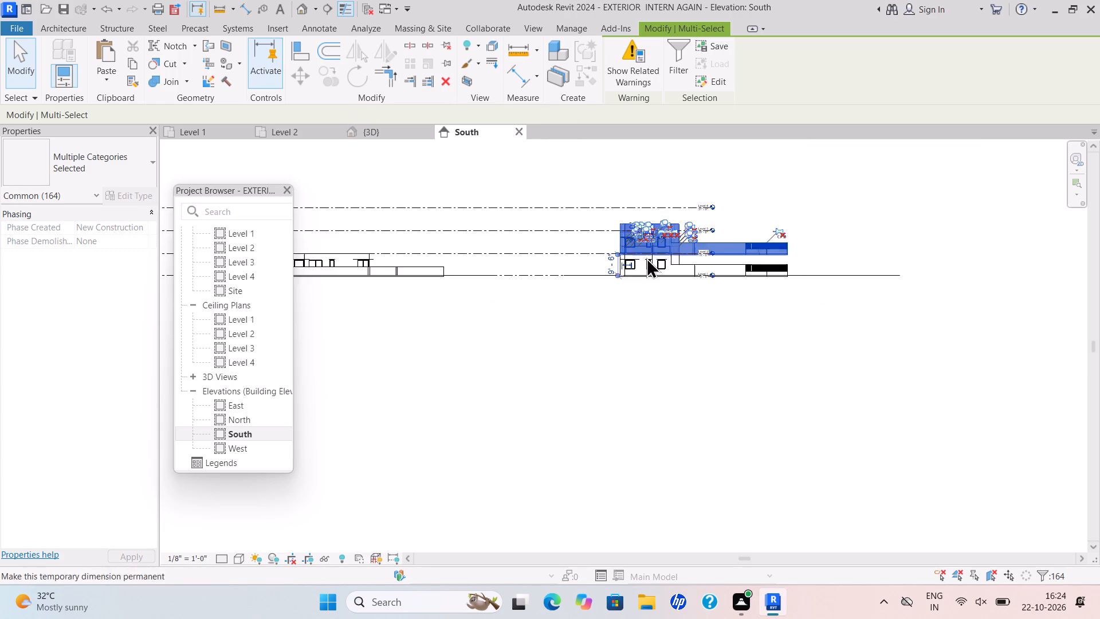
{"action": "scroll", "coordinate": [578, 308], "scroll_direction": "down", "scroll_amount": 3}
{"action": "middle_click_drag", "start_coordinate": [578, 308], "coordinate": [603, 328]}
{"action": "scroll", "coordinate": [641, 287], "scroll_direction": "up", "scroll_amount": 3}
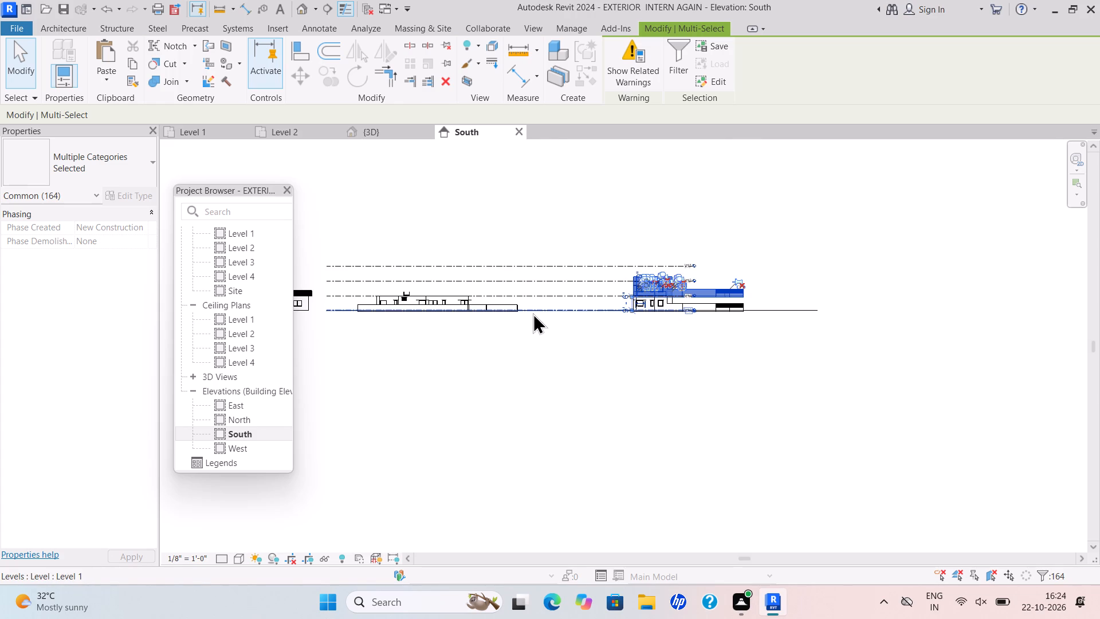
{"action": "scroll", "coordinate": [548, 290], "scroll_direction": "up", "scroll_amount": 4}
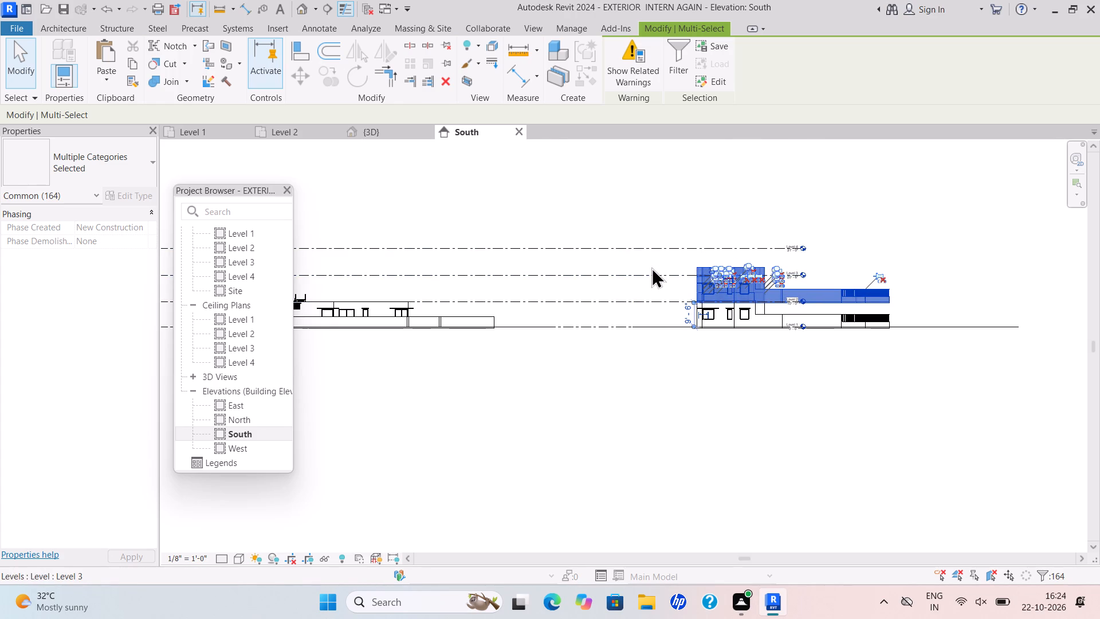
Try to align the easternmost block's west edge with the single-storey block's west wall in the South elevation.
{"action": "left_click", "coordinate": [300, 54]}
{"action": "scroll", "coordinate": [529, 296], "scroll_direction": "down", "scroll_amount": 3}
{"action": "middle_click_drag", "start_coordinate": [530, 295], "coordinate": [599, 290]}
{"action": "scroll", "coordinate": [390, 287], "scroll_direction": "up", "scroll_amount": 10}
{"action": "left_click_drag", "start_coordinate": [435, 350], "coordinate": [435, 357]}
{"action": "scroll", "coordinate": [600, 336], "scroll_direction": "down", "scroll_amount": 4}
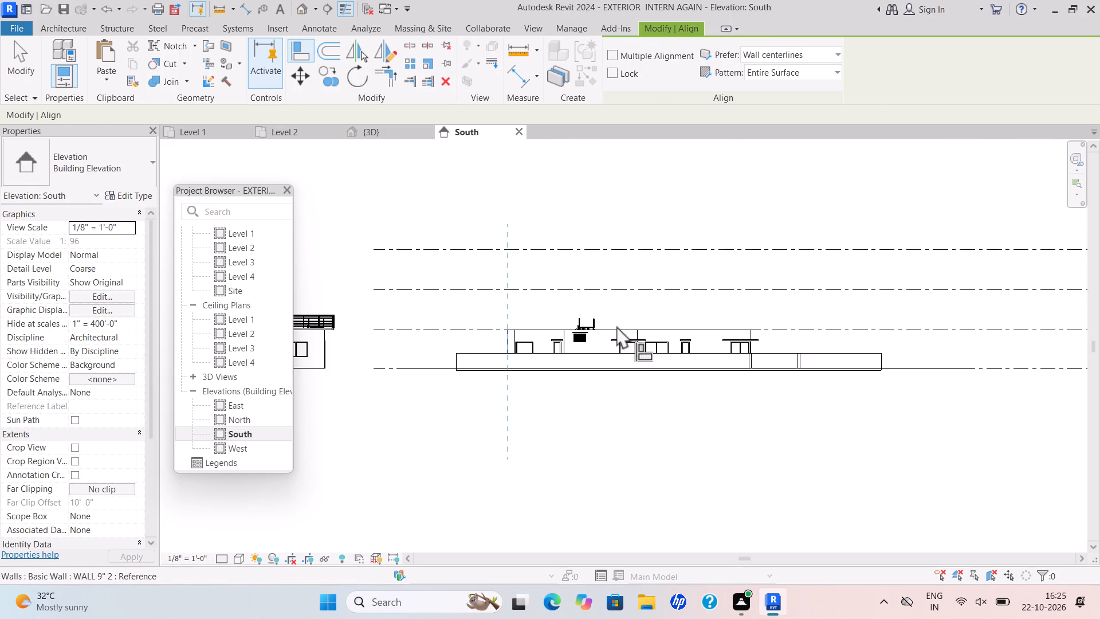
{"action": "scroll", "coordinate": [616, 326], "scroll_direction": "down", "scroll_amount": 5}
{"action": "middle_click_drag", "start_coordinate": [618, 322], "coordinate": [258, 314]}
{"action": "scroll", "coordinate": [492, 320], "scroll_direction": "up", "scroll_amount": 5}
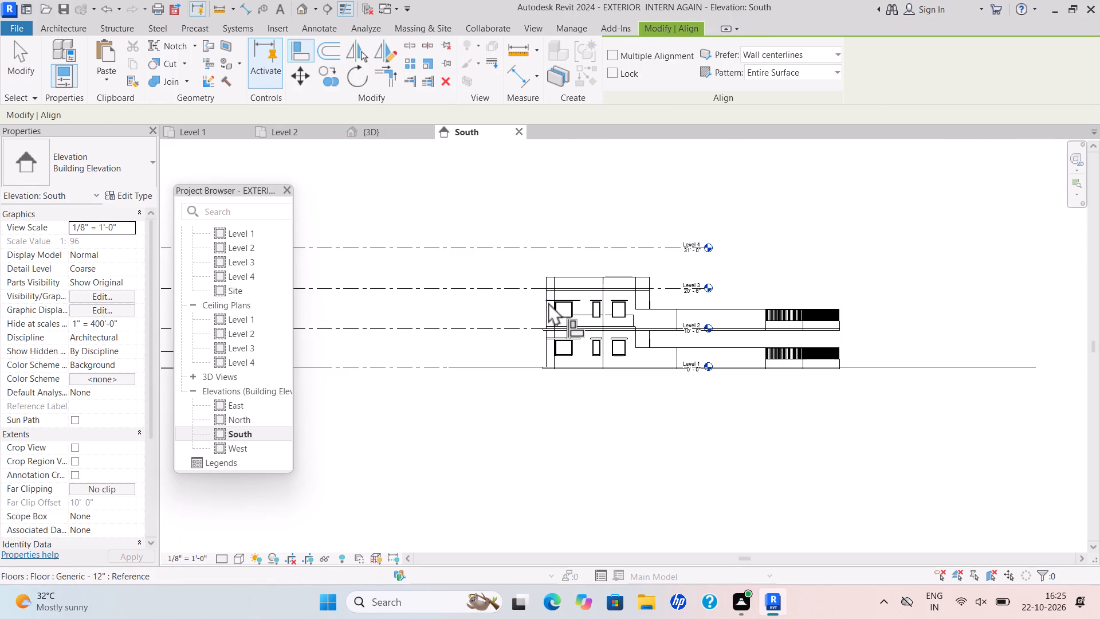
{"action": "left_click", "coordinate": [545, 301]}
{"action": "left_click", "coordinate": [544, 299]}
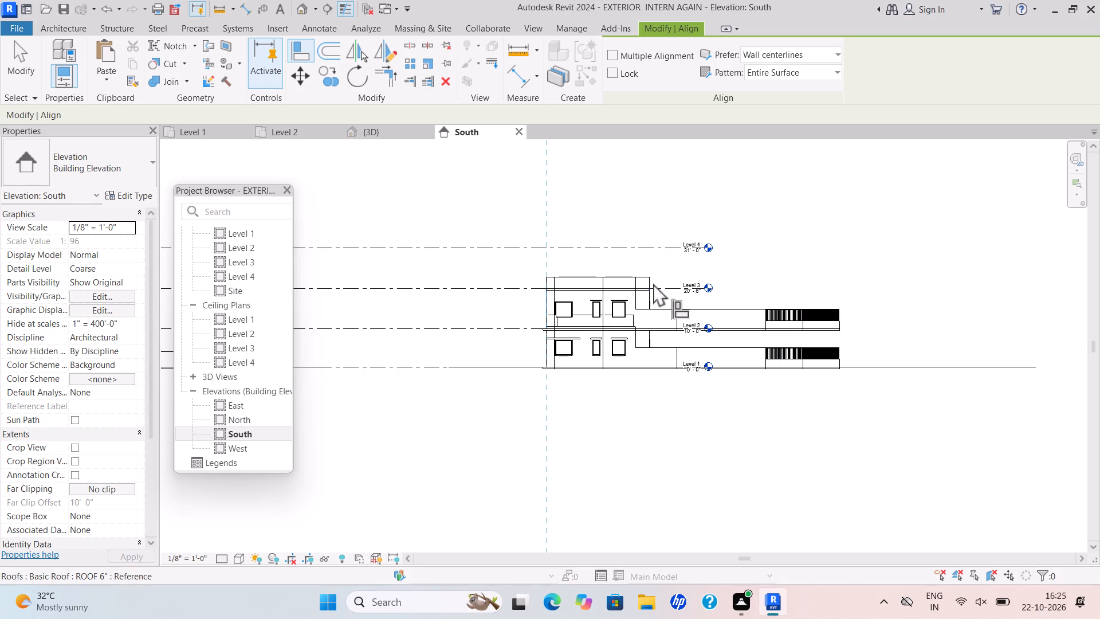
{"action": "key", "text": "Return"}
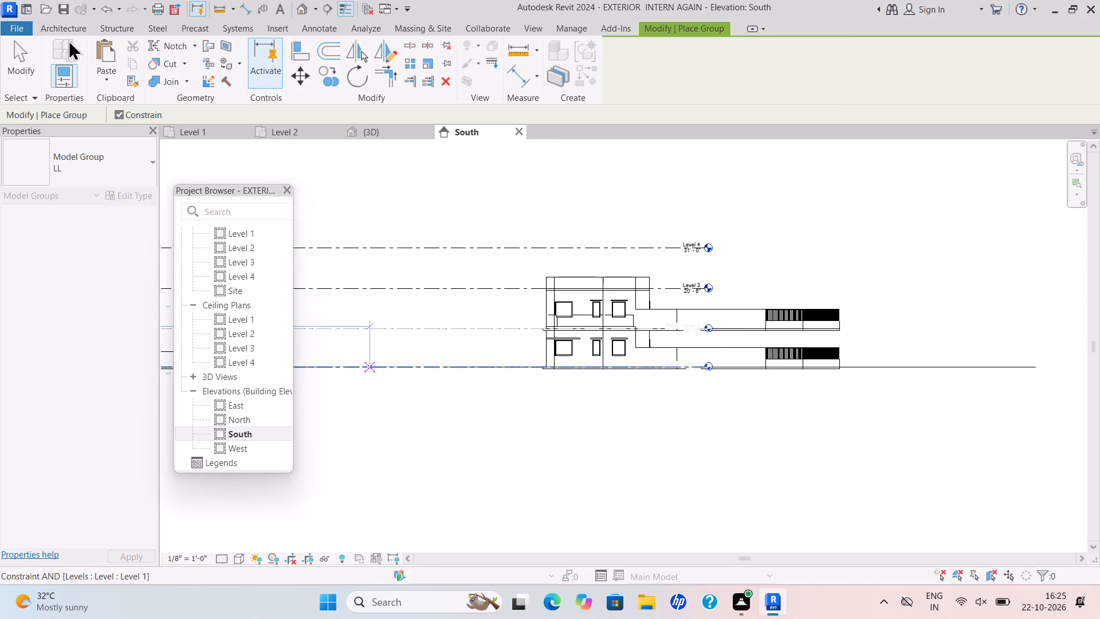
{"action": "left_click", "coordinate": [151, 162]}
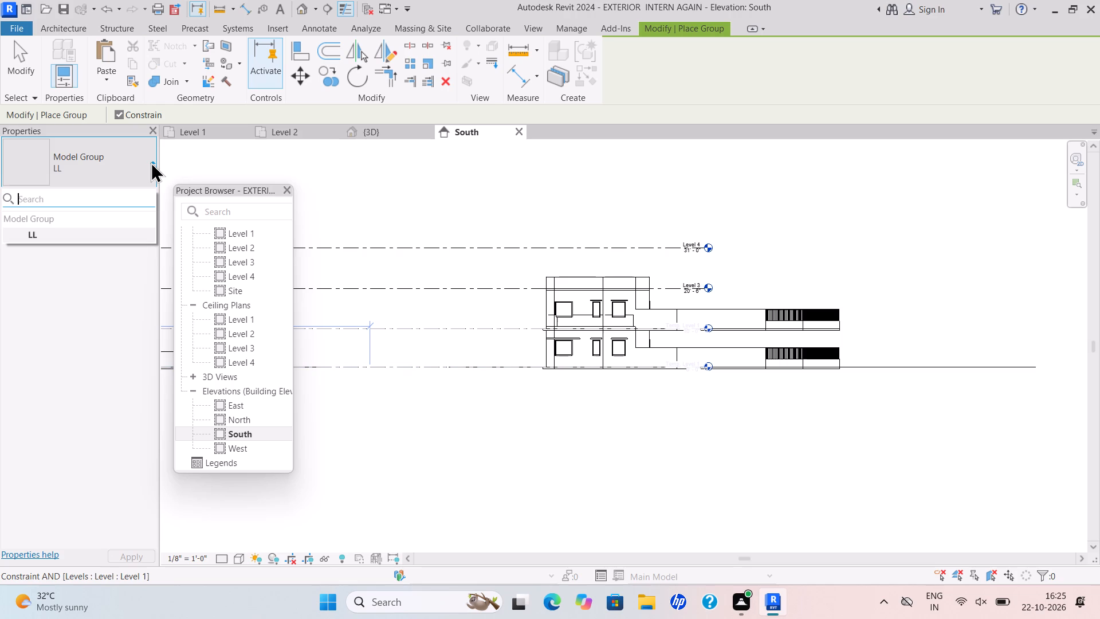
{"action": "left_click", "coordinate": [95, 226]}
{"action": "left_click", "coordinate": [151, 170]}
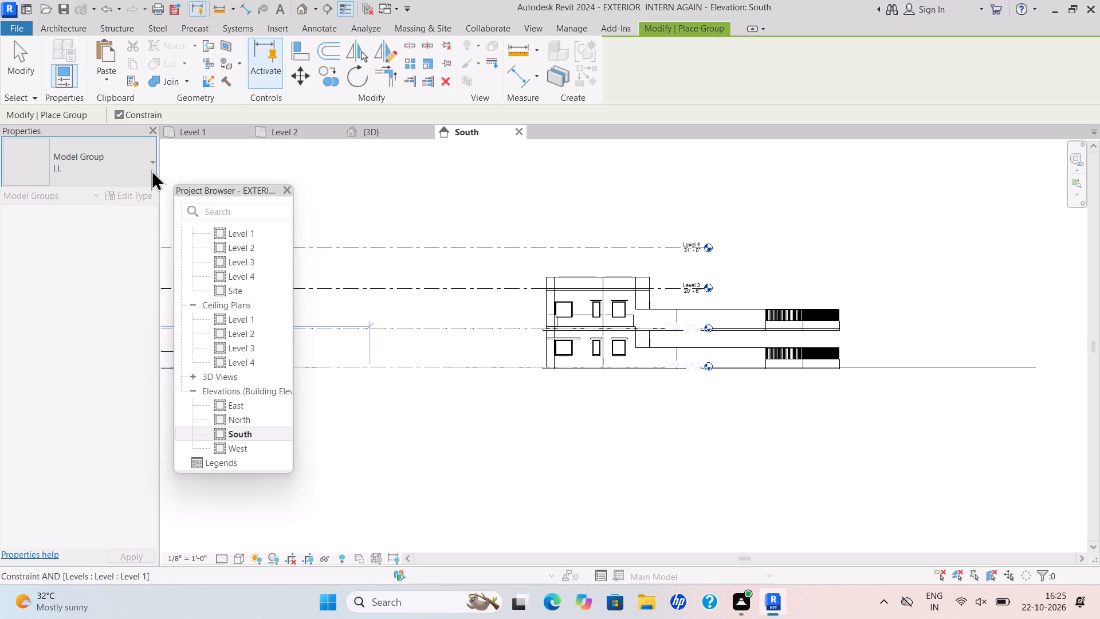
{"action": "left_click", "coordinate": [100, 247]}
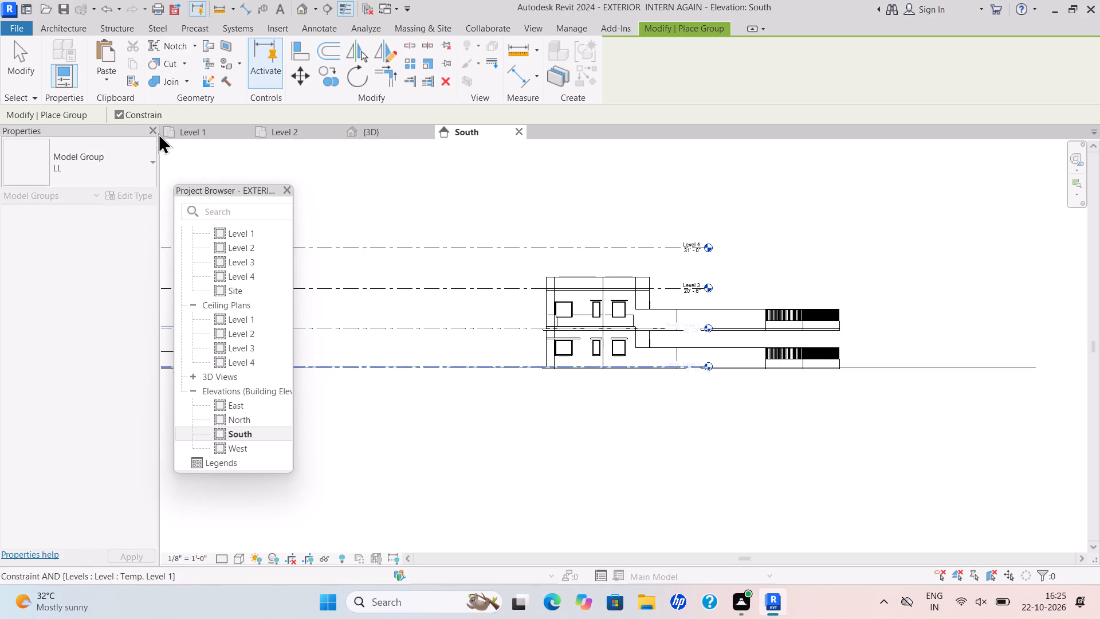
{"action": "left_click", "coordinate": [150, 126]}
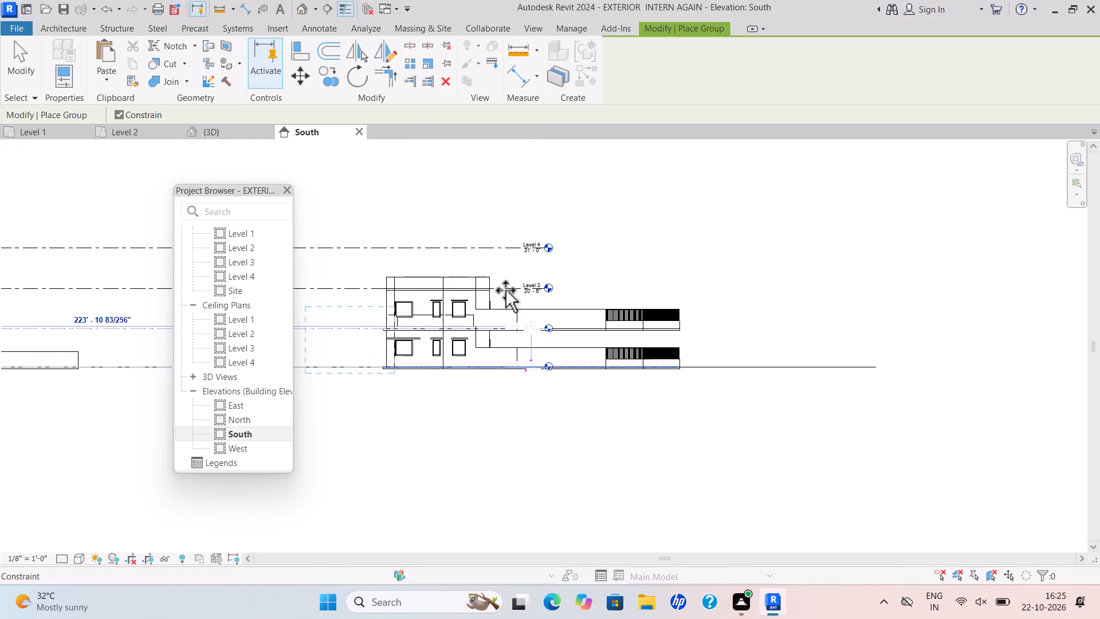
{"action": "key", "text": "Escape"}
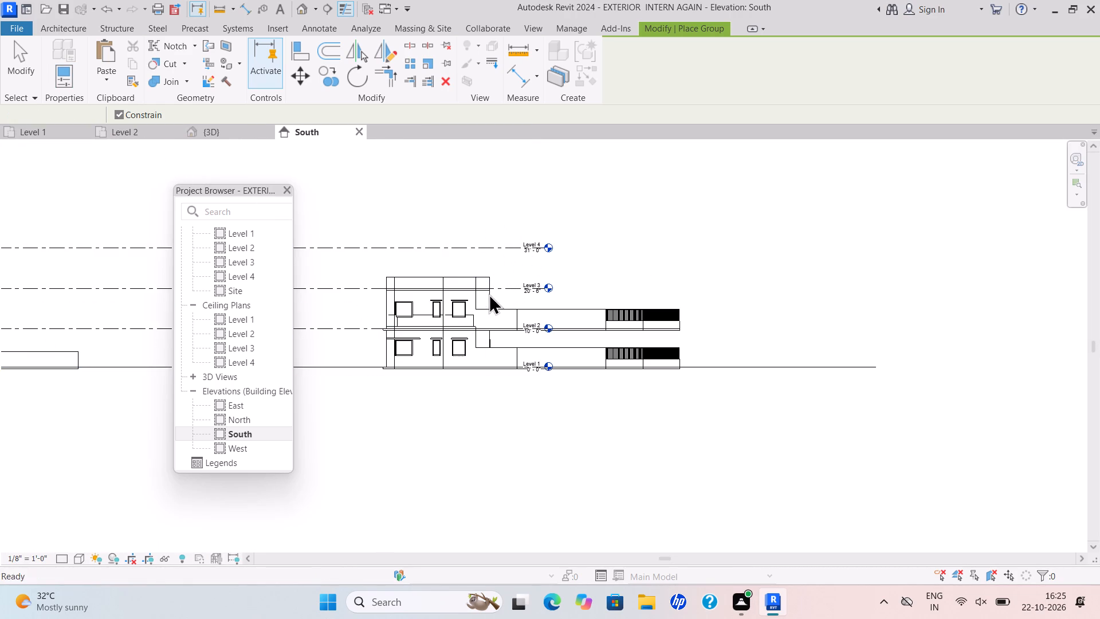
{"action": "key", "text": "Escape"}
Reselect the easternmost block's whole upper storey in the South elevation.
{"action": "left_click_drag", "start_coordinate": [371, 260], "coordinate": [705, 320]}
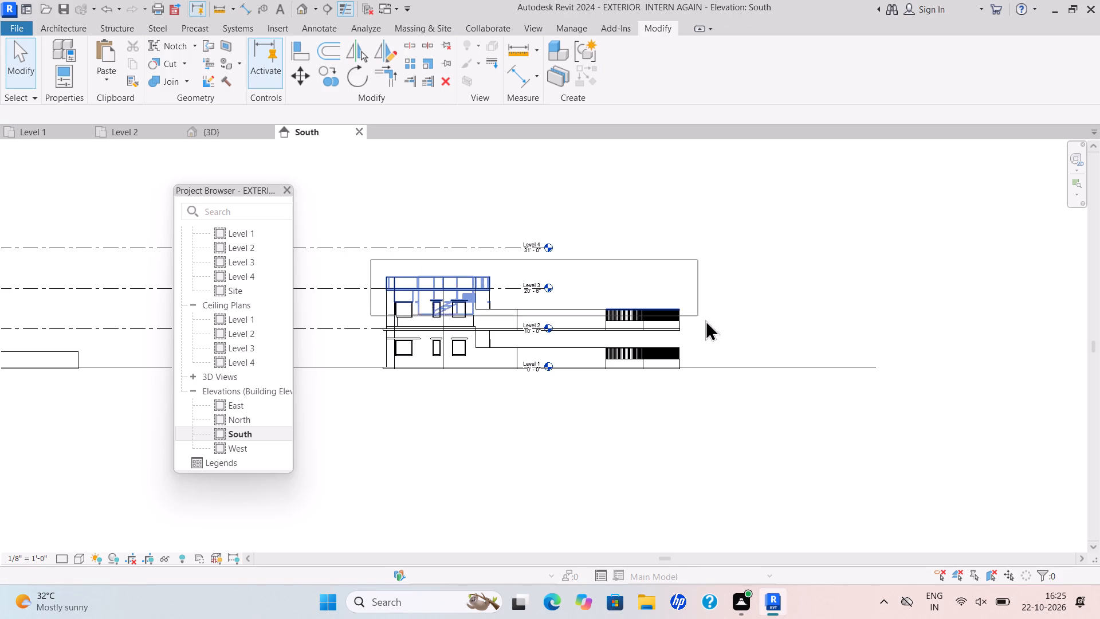
{"action": "left_click_drag", "start_coordinate": [705, 320], "coordinate": [720, 338]}
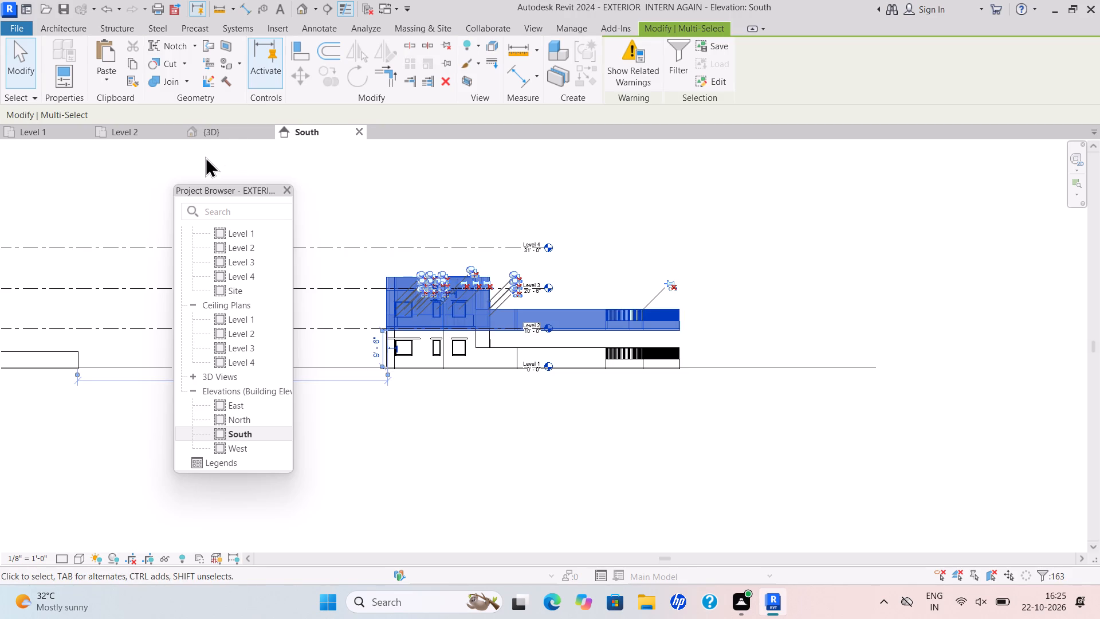
Open the Level 1 floor plan and show the properties of the selected upper storey.
{"action": "left_click", "coordinate": [211, 226]}
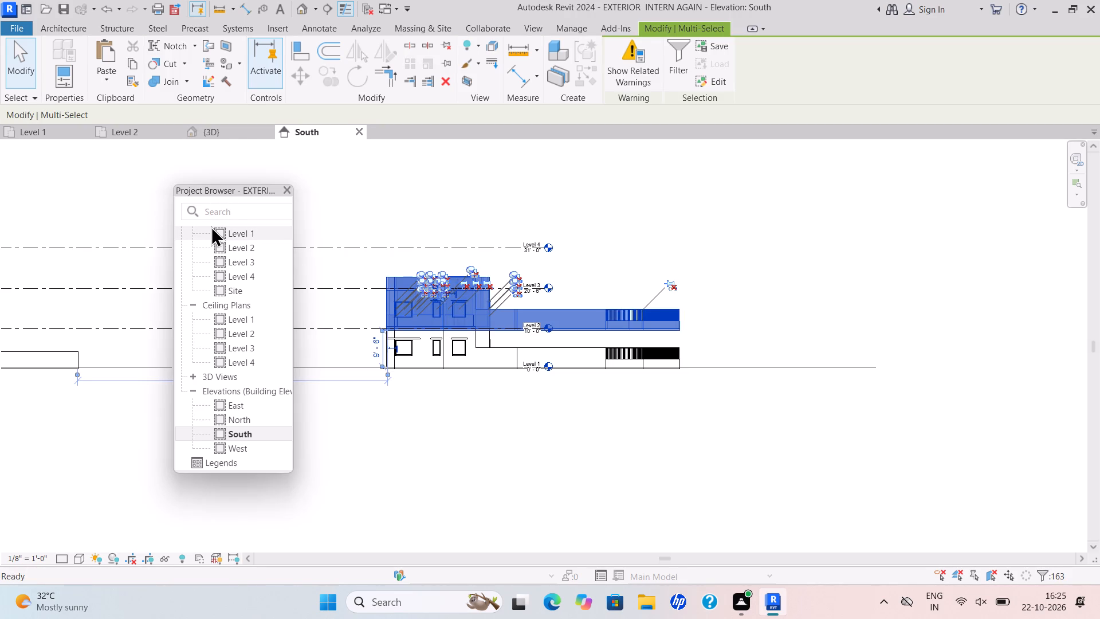
{"action": "type", "text": "PP"}
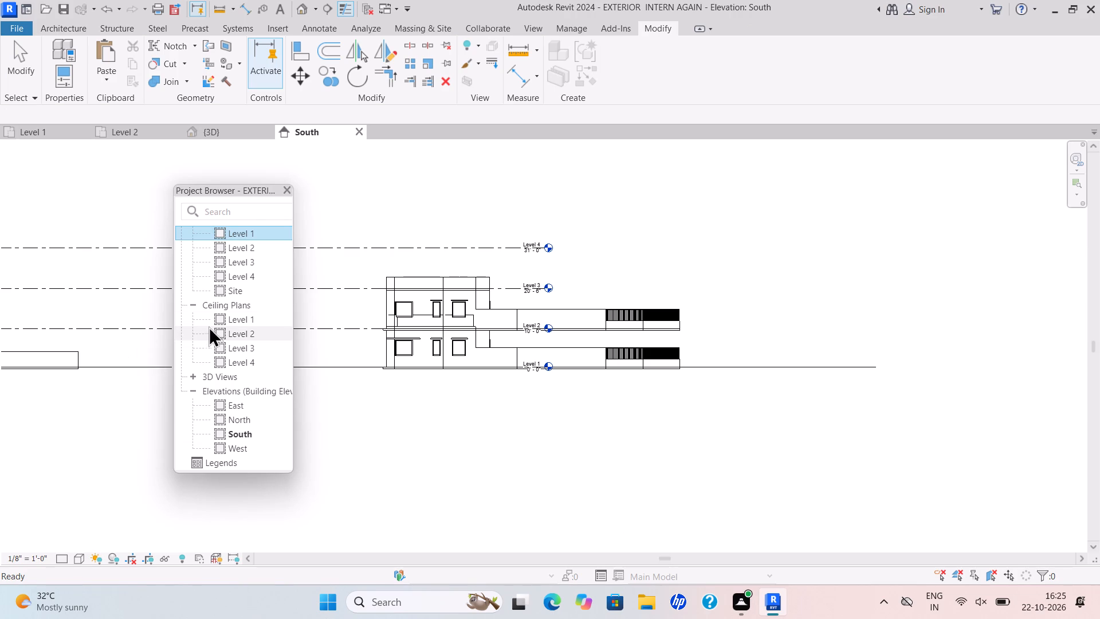
{"action": "type", "text": "PP"}
{"action": "key", "text": "Return"}
{"action": "scroll", "coordinate": [422, 293], "scroll_direction": "down", "scroll_amount": 5}
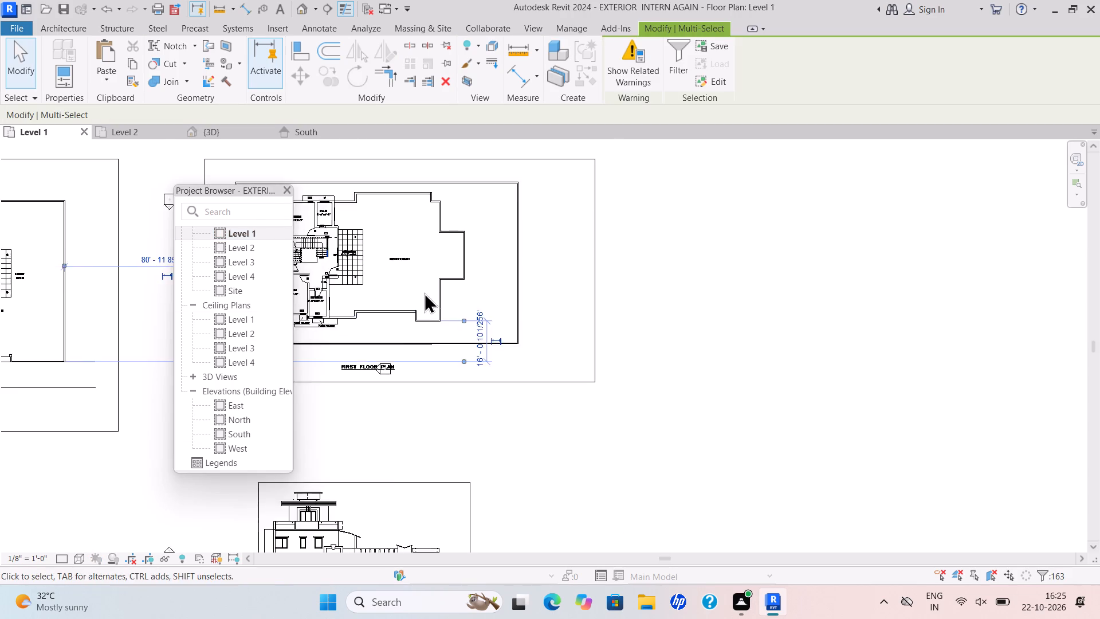
{"action": "scroll", "coordinate": [453, 295], "scroll_direction": "down", "scroll_amount": 3}
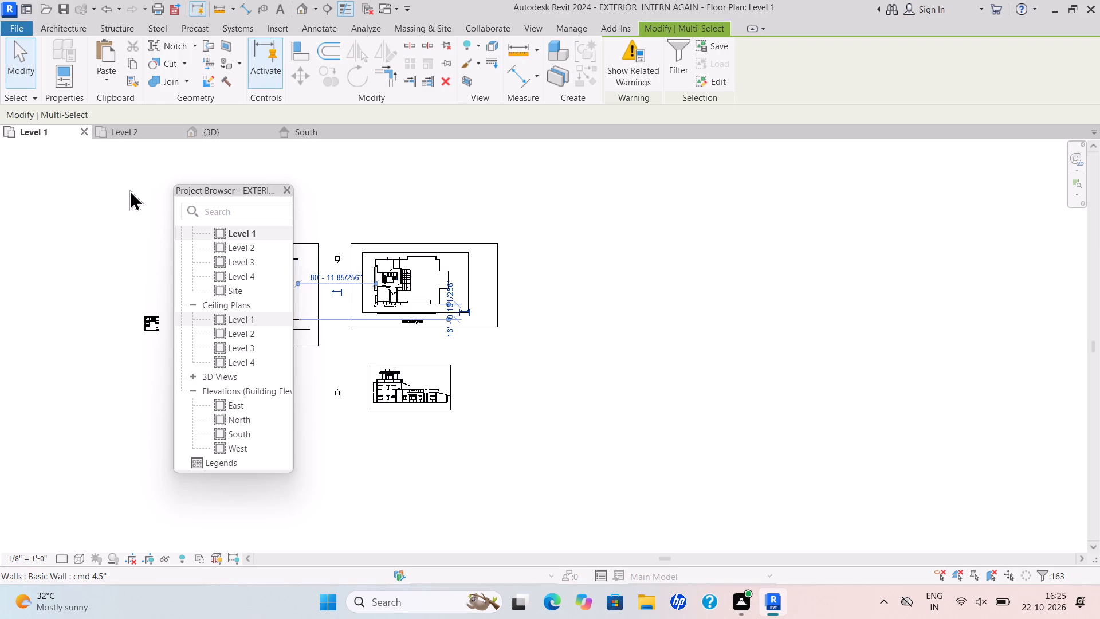
{"action": "type", "text": "PP"}
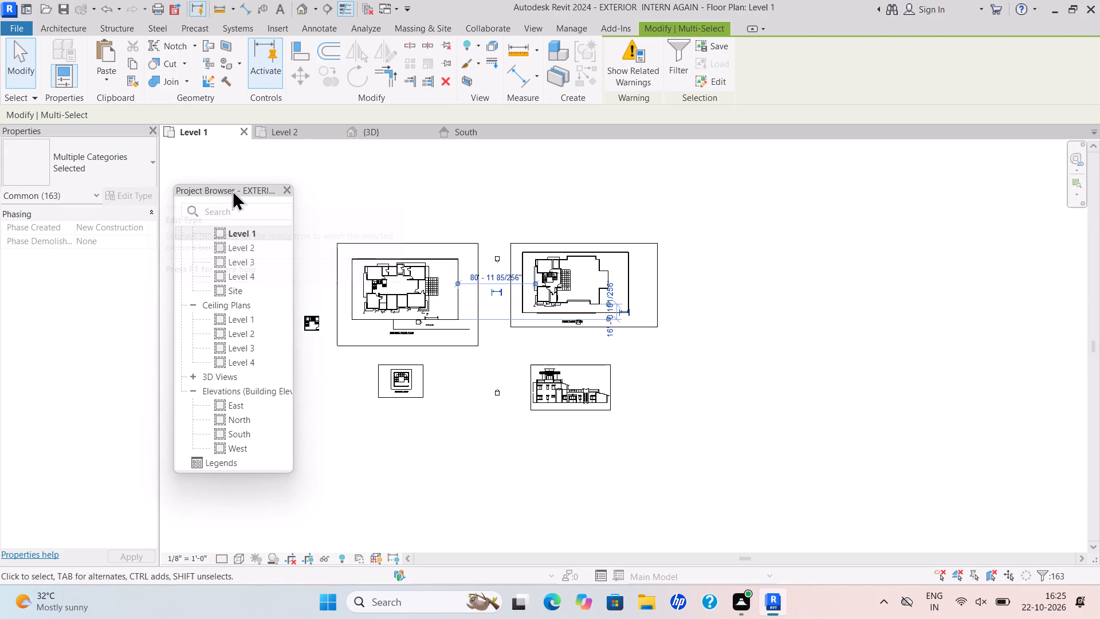
Examine the selected upper storey in the 3D view from several sides, including where it meets the storey below and its position relative to the neighbouring block.
{"action": "left_click", "coordinate": [367, 127]}
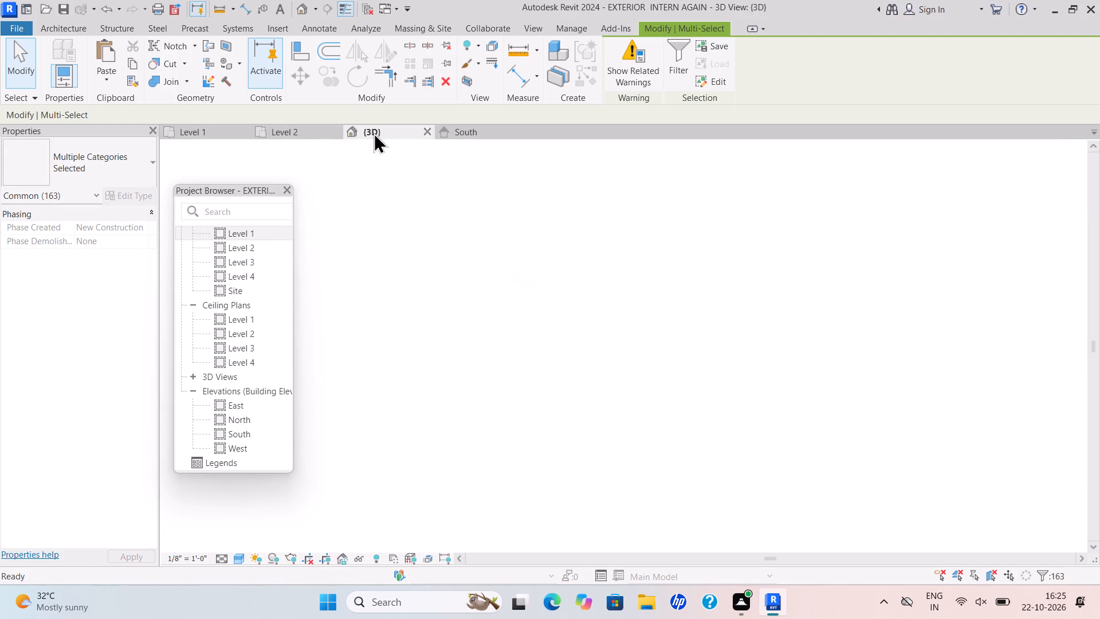
{"action": "scroll", "coordinate": [565, 251], "scroll_direction": "down", "scroll_amount": 2}
{"action": "scroll", "coordinate": [740, 295], "scroll_direction": "down", "scroll_amount": 2}
{"action": "middle_click_drag", "start_coordinate": [737, 295], "coordinate": [571, 311]}
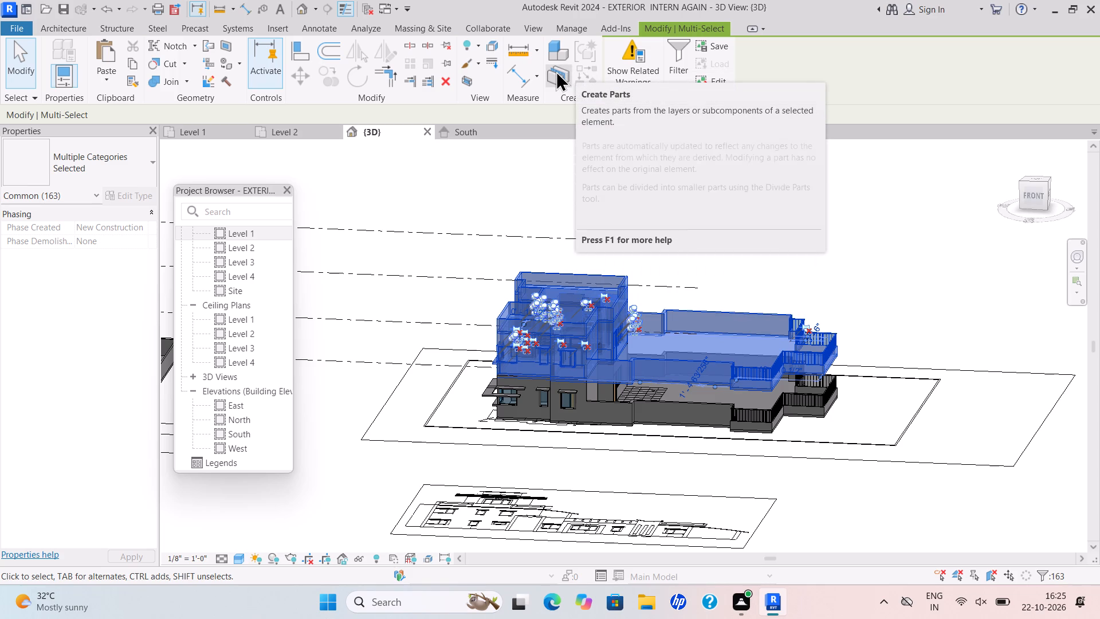
{"action": "scroll", "coordinate": [615, 342], "scroll_direction": "up", "scroll_amount": 6}
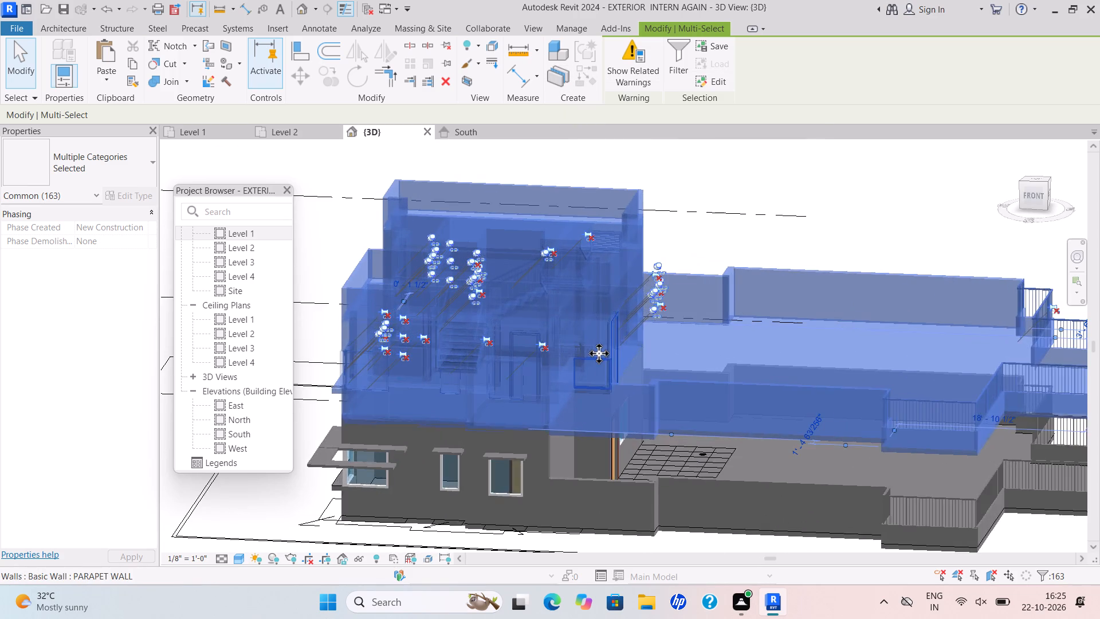
{"action": "scroll", "coordinate": [598, 353], "scroll_direction": "up", "scroll_amount": 1}
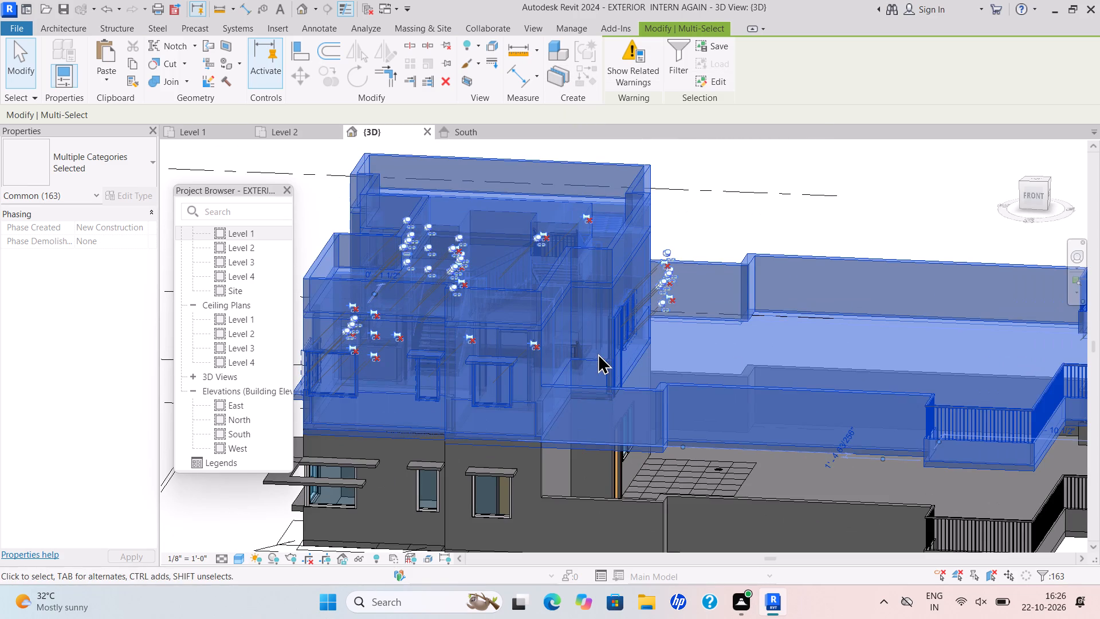
{"action": "scroll", "coordinate": [598, 353], "scroll_direction": "down", "scroll_amount": 3}
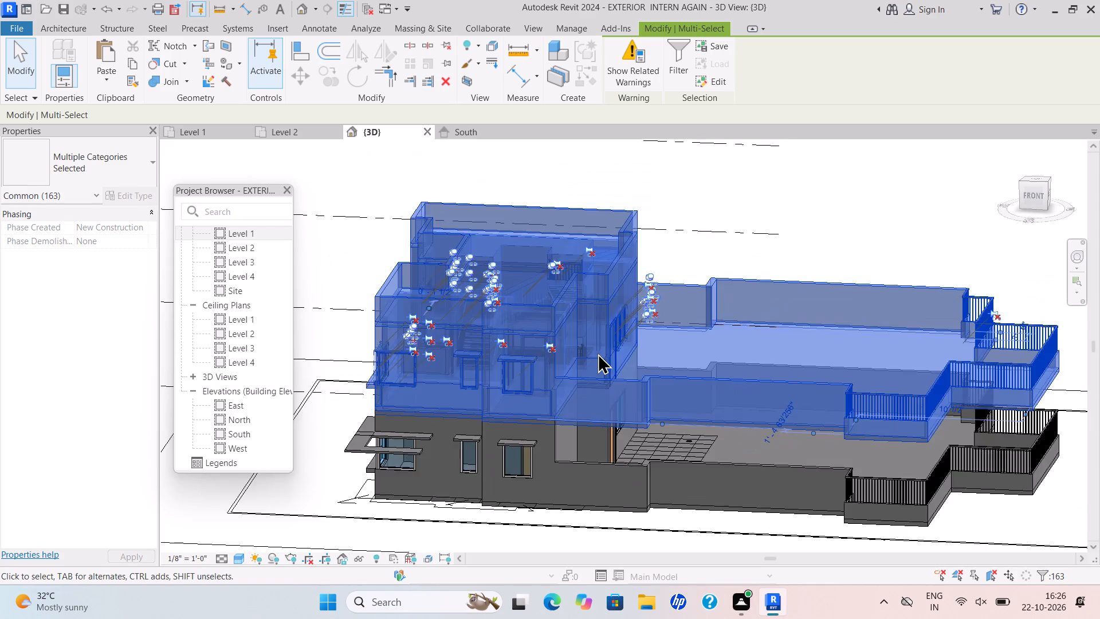
{"action": "scroll", "coordinate": [598, 353], "scroll_direction": "down", "scroll_amount": 1}
{"action": "scroll", "coordinate": [725, 385], "scroll_direction": "up", "scroll_amount": 3}
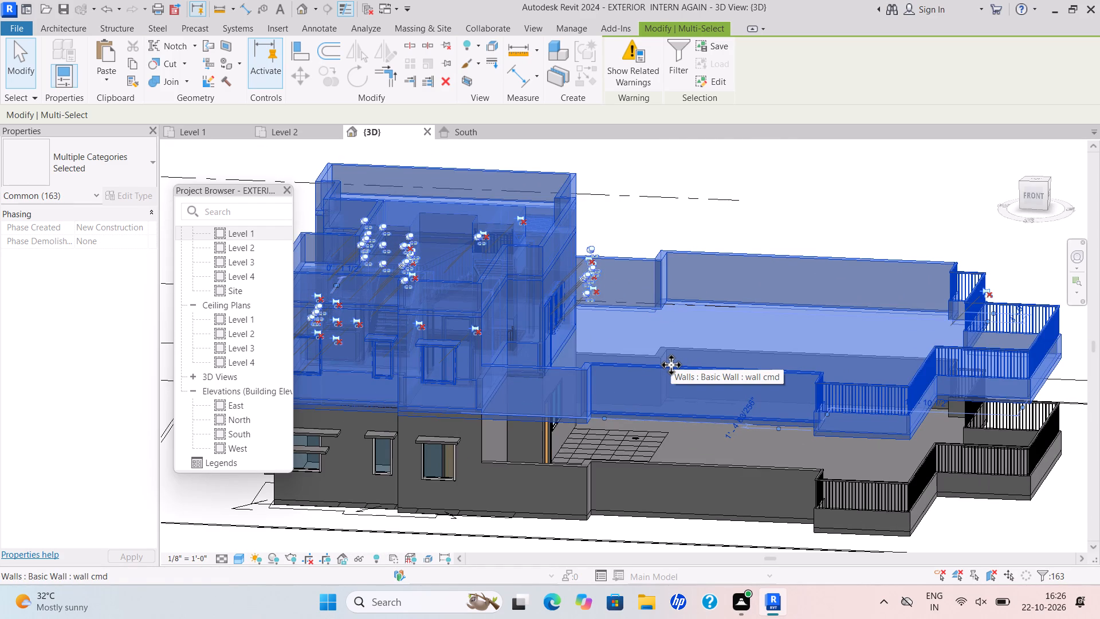
{"action": "scroll", "coordinate": [403, 422], "scroll_direction": "up", "scroll_amount": 6}
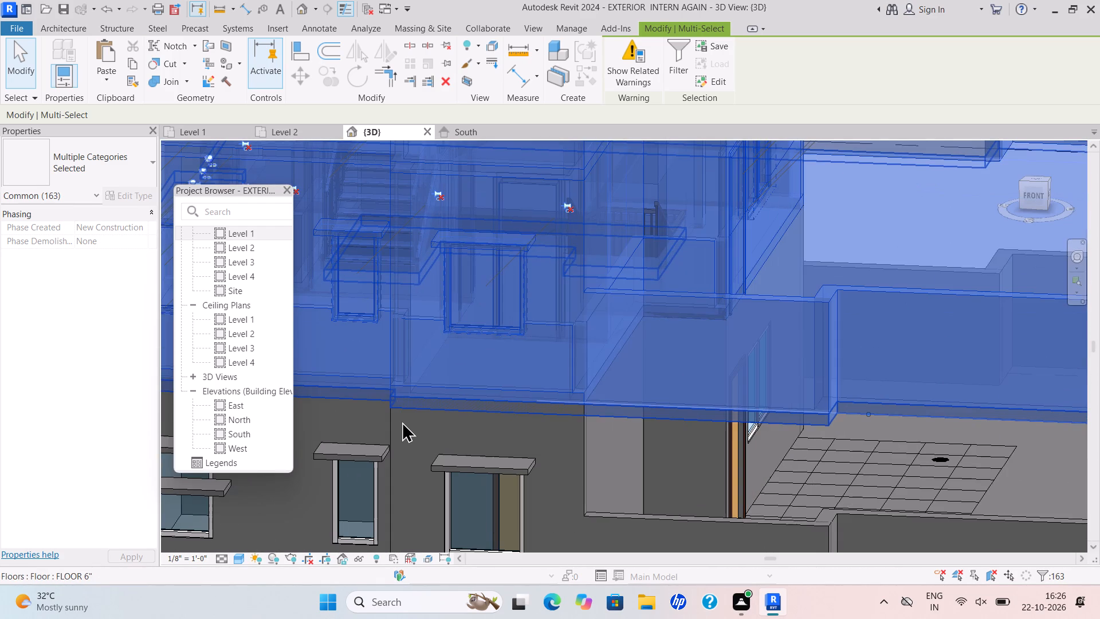
{"action": "scroll", "coordinate": [402, 421], "scroll_direction": "up", "scroll_amount": 2}
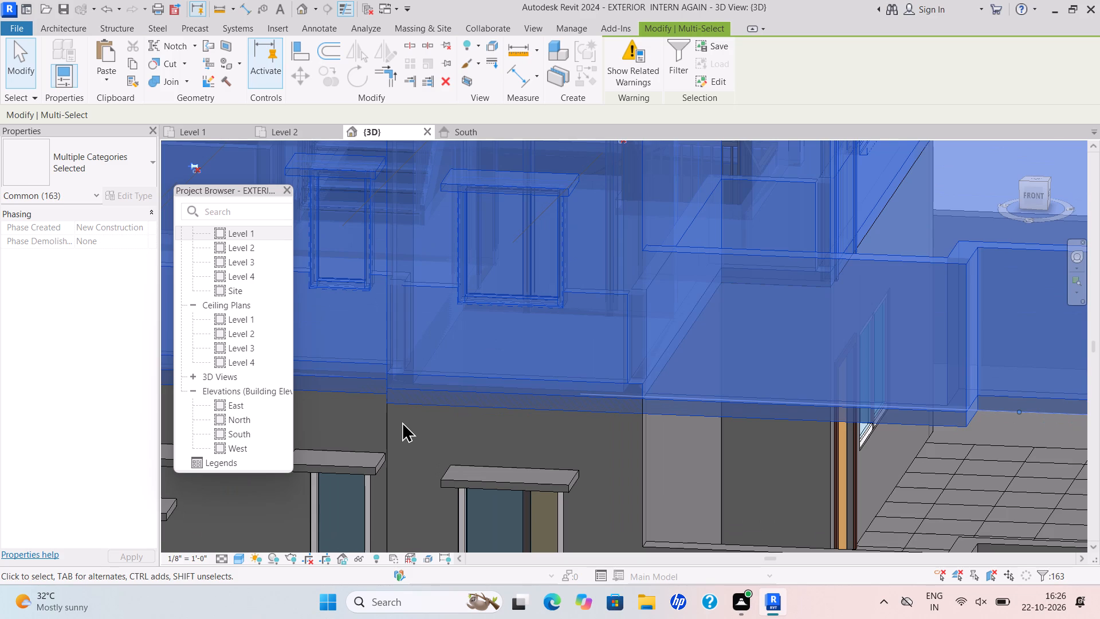
{"action": "scroll", "coordinate": [587, 345], "scroll_direction": "down", "scroll_amount": 8}
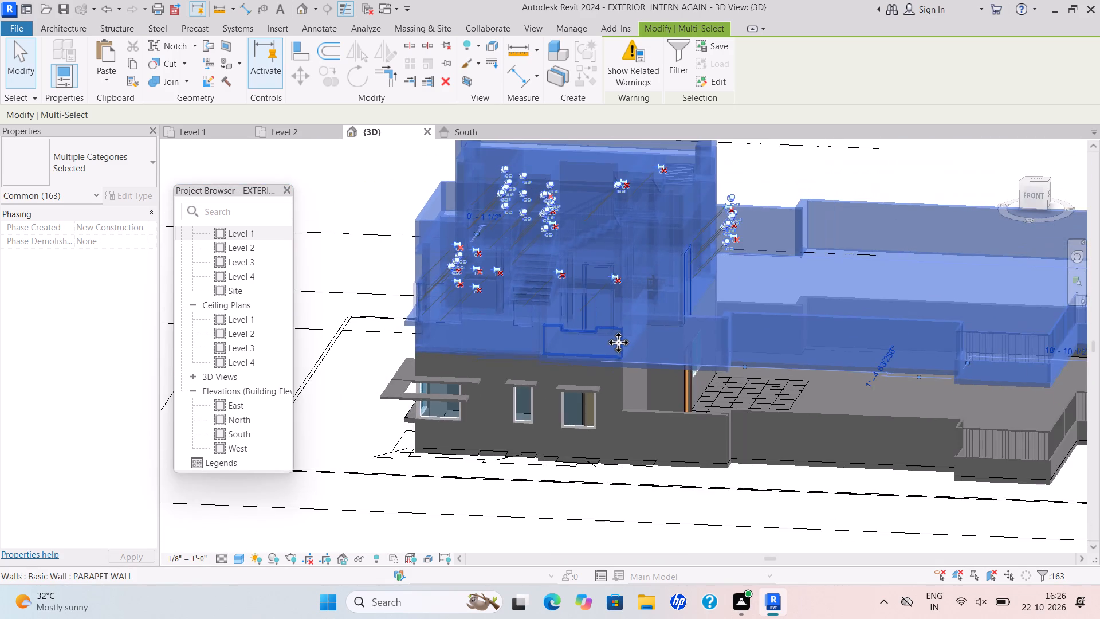
{"action": "scroll", "coordinate": [618, 342], "scroll_direction": "down", "scroll_amount": 1}
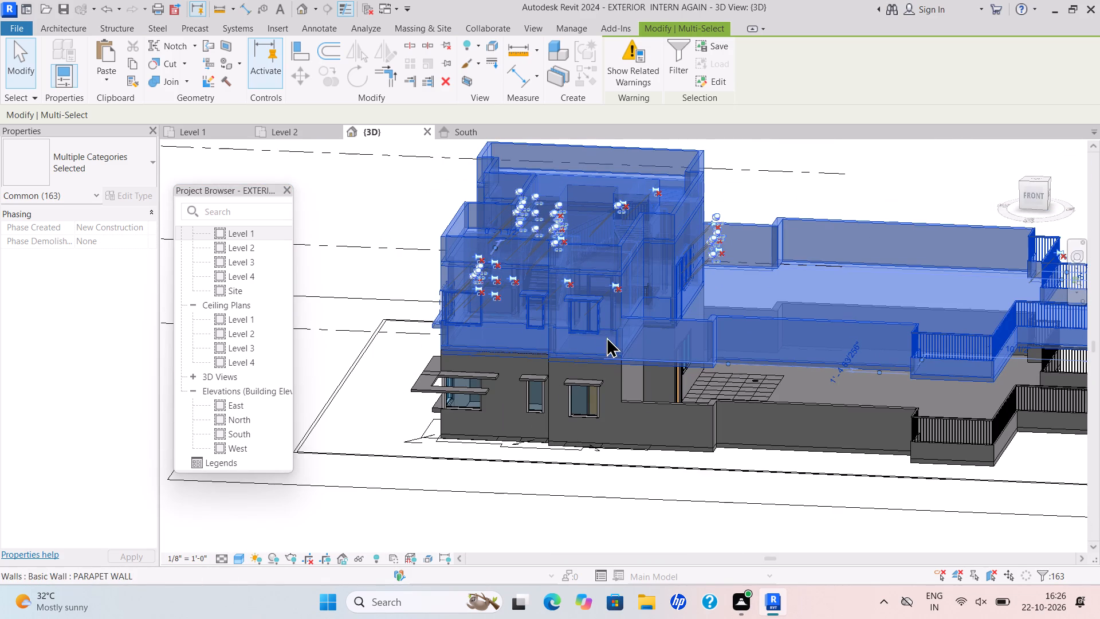
{"action": "middle_click_drag", "start_coordinate": [607, 336], "coordinate": [617, 220], "text": "shift"}
{"action": "middle_click_drag", "start_coordinate": [611, 248], "coordinate": [753, 347]}
{"action": "scroll", "coordinate": [741, 353], "scroll_direction": "up", "scroll_amount": 5}
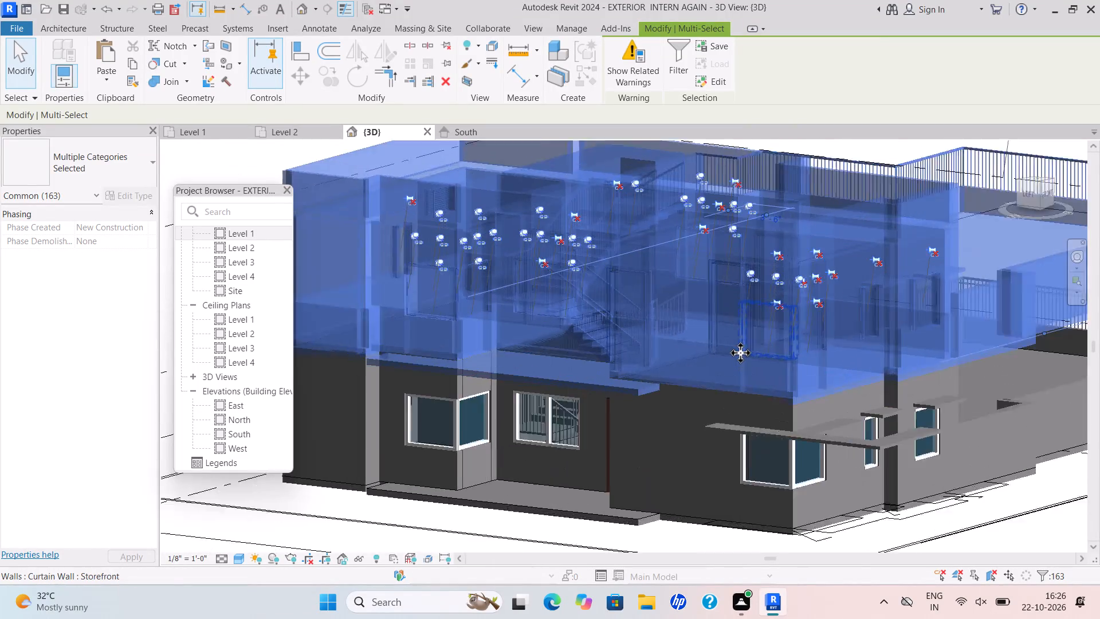
{"action": "middle_click_drag", "start_coordinate": [739, 352], "coordinate": [647, 416], "text": "shift"}
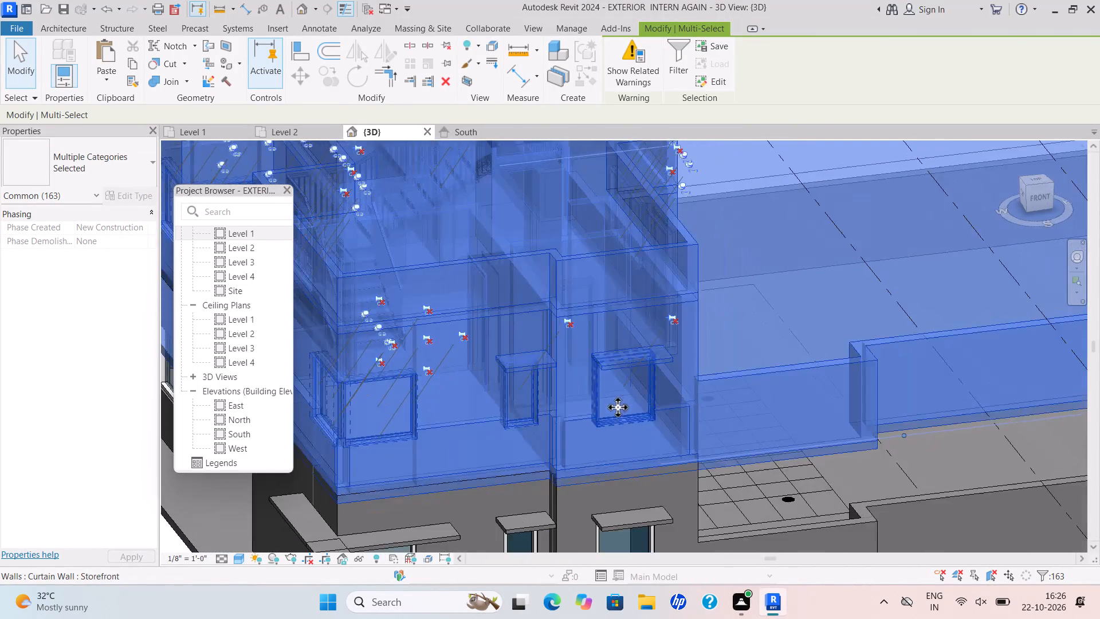
{"action": "scroll", "coordinate": [618, 401], "scroll_direction": "down", "scroll_amount": 6}
{"action": "middle_click_drag", "start_coordinate": [615, 393], "coordinate": [553, 408]}
{"action": "scroll", "coordinate": [576, 391], "scroll_direction": "down", "scroll_amount": 10}
{"action": "middle_click_drag", "start_coordinate": [576, 388], "coordinate": [585, 390]}
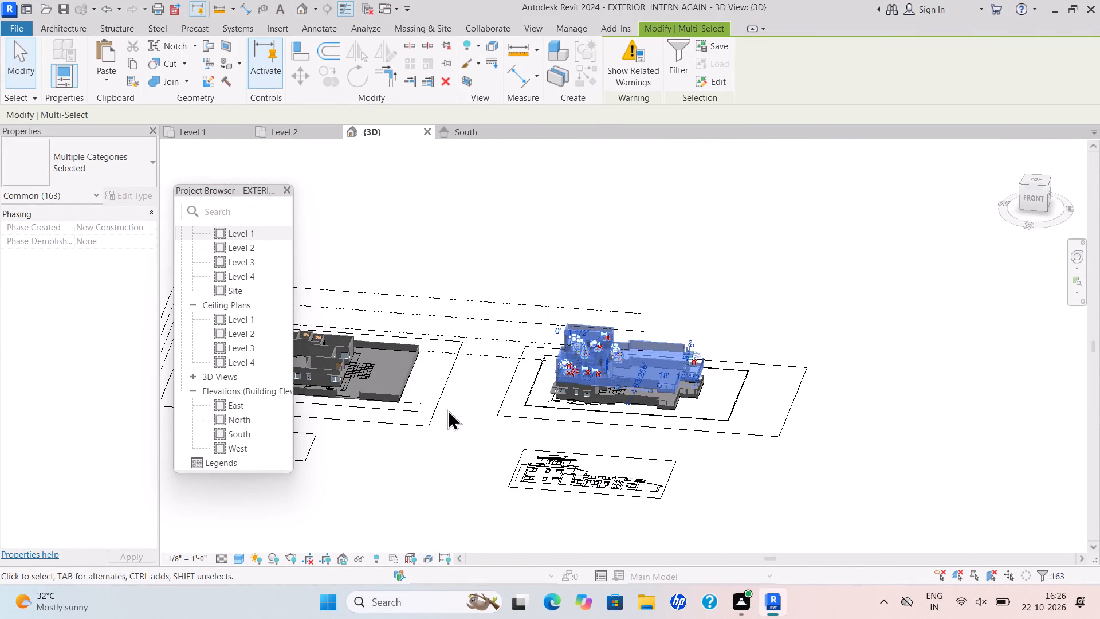
{"action": "middle_click_drag", "start_coordinate": [400, 408], "coordinate": [425, 416]}
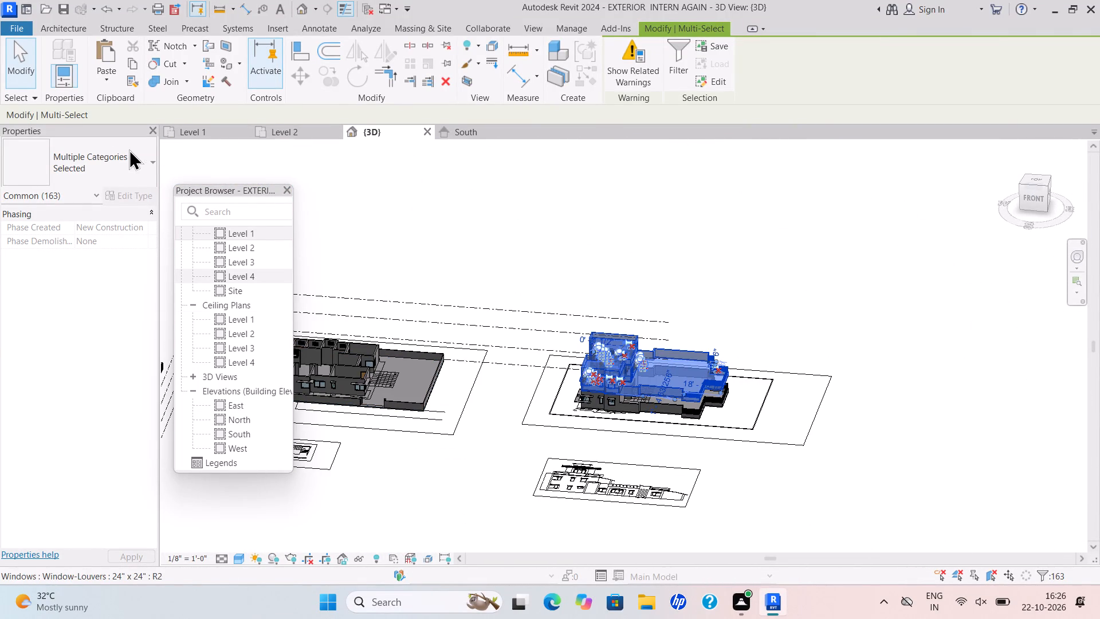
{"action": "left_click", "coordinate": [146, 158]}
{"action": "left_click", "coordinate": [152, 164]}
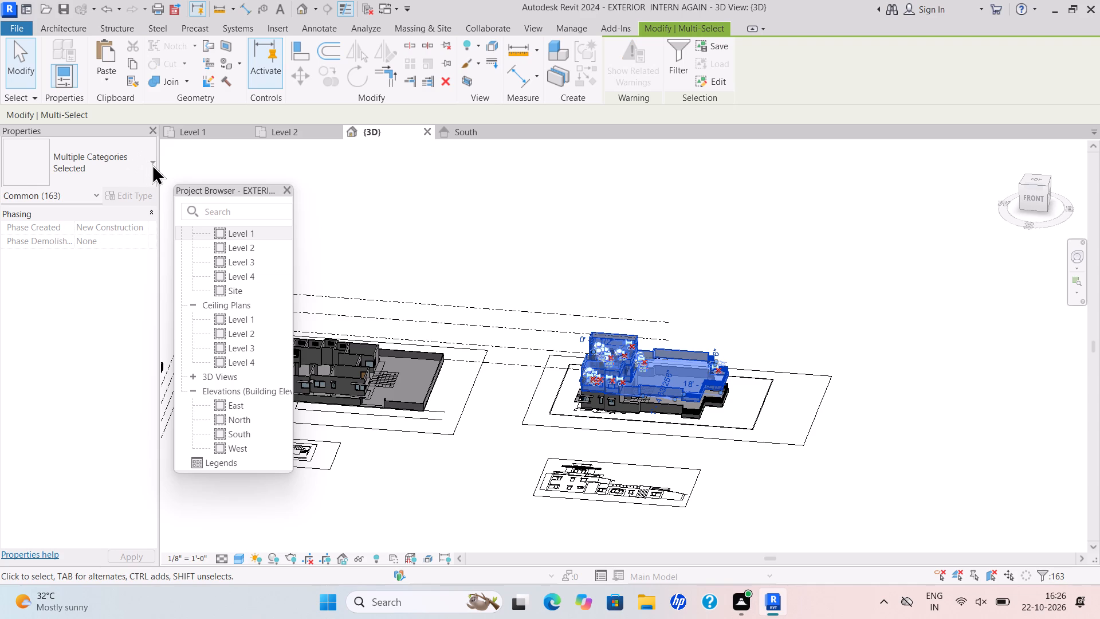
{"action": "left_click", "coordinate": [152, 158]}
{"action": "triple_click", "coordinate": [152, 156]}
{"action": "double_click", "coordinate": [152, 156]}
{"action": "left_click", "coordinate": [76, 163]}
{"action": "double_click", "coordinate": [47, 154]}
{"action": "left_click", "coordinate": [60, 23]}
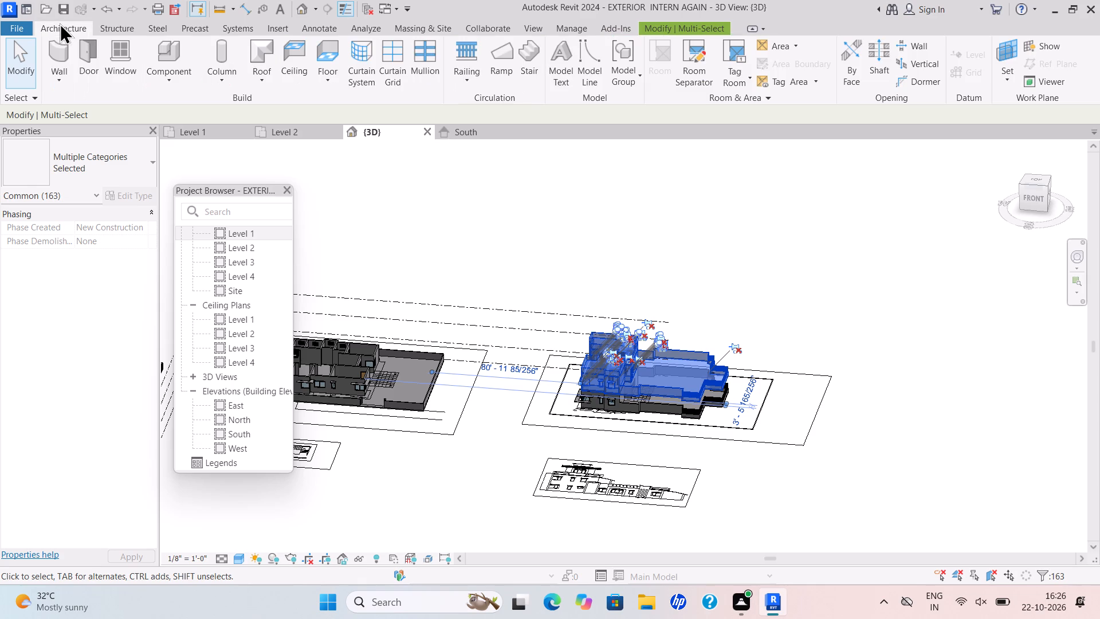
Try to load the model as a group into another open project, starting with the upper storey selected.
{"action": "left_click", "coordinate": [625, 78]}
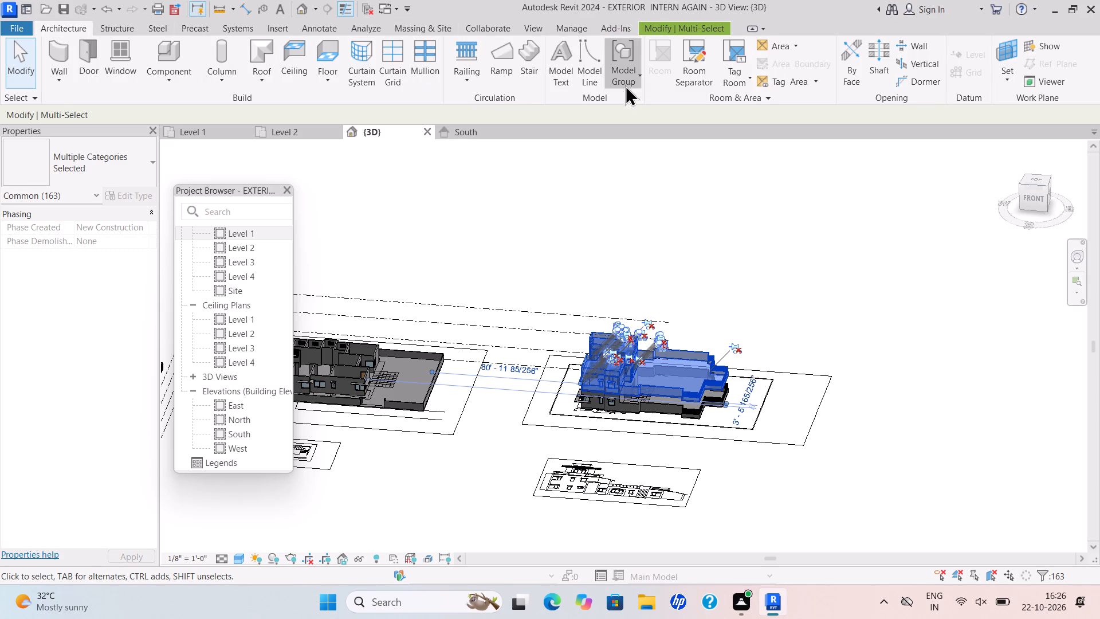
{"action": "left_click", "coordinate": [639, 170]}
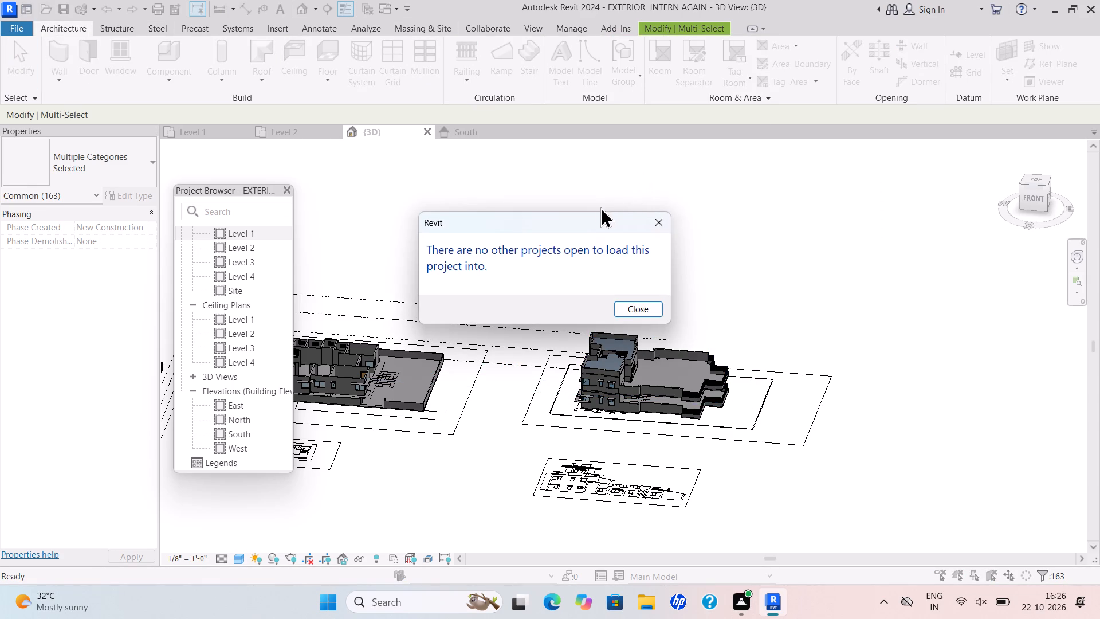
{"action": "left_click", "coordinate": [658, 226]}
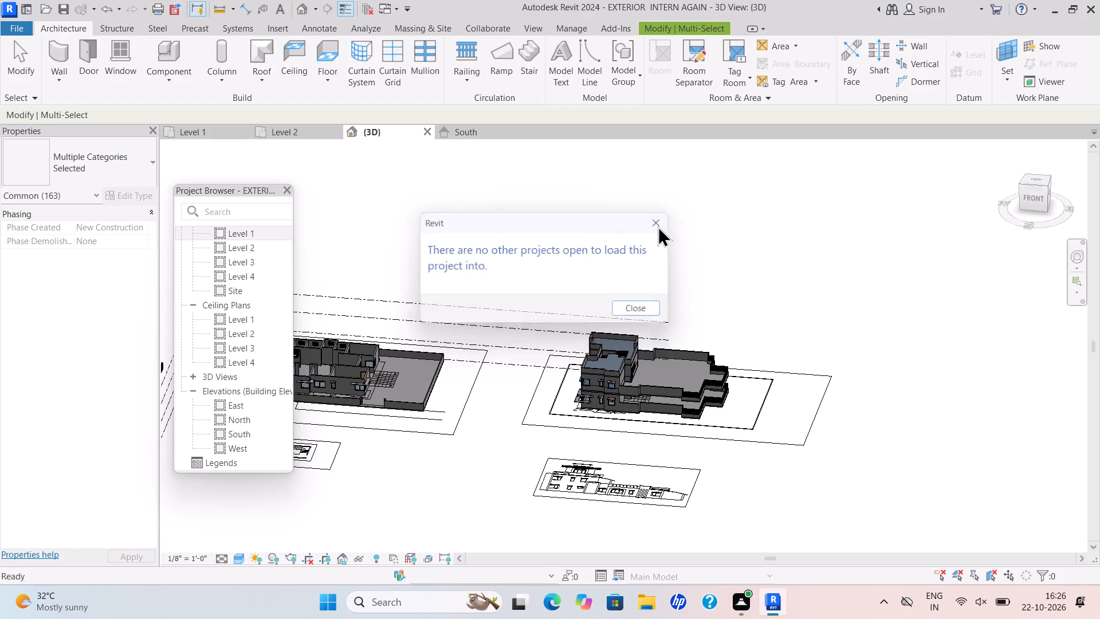
Reselect the easternmost block's whole upper storey in the South elevation.
{"action": "scroll", "coordinate": [618, 363], "scroll_direction": "up", "scroll_amount": 6}
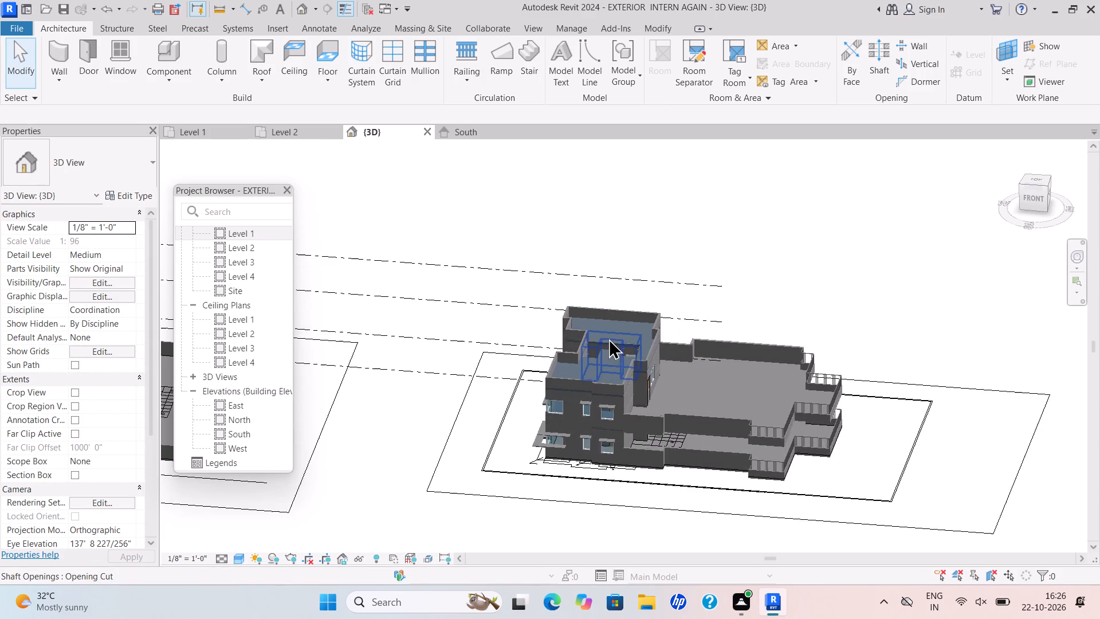
{"action": "left_click", "coordinate": [465, 127]}
{"action": "scroll", "coordinate": [540, 291], "scroll_direction": "down", "scroll_amount": 6}
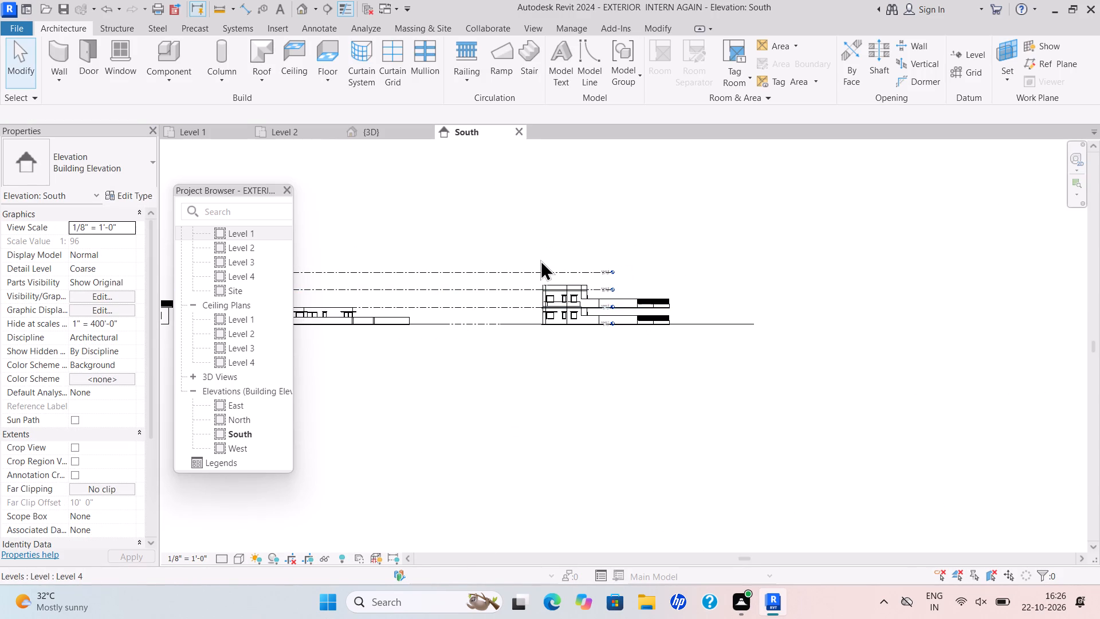
{"action": "scroll", "coordinate": [540, 260], "scroll_direction": "up", "scroll_amount": 5}
{"action": "left_click_drag", "start_coordinate": [538, 295], "coordinate": [812, 366]}
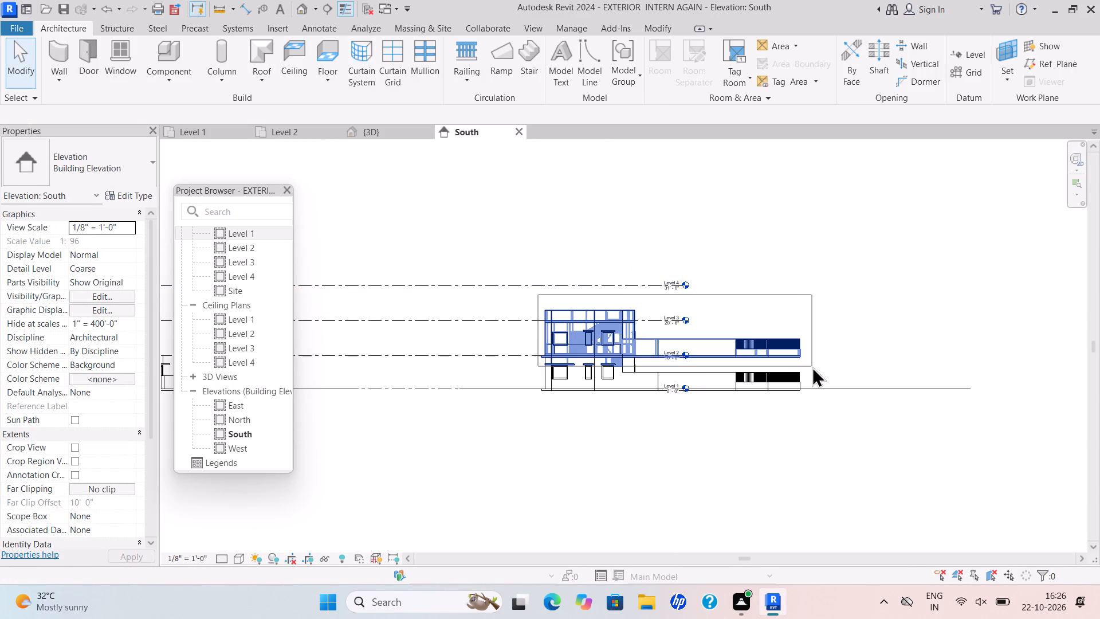
{"action": "left_click_drag", "start_coordinate": [812, 366], "coordinate": [815, 363]}
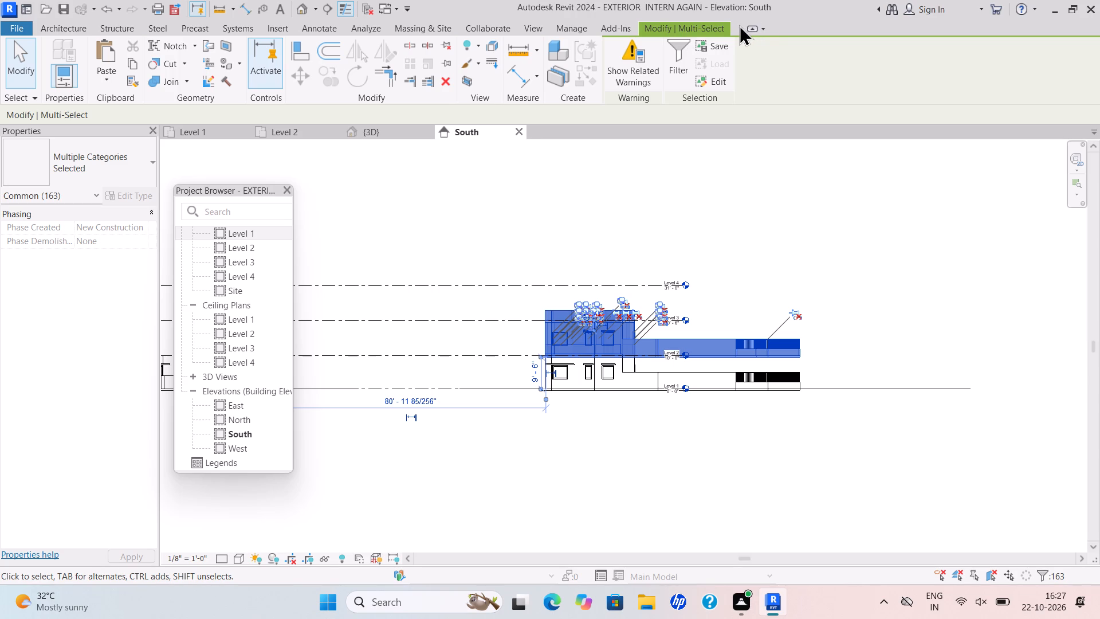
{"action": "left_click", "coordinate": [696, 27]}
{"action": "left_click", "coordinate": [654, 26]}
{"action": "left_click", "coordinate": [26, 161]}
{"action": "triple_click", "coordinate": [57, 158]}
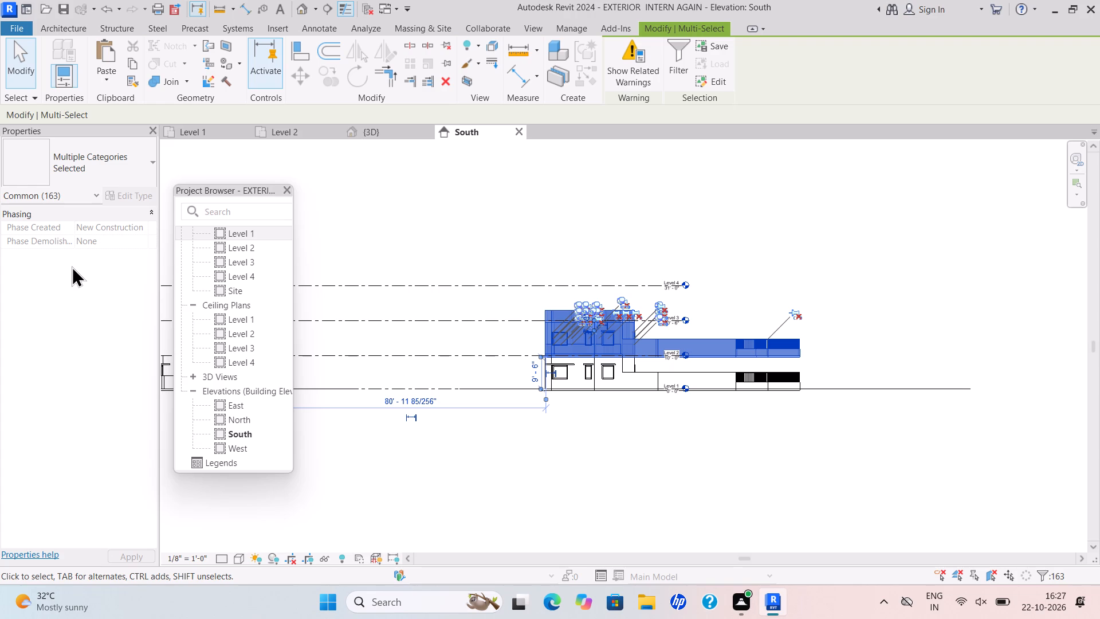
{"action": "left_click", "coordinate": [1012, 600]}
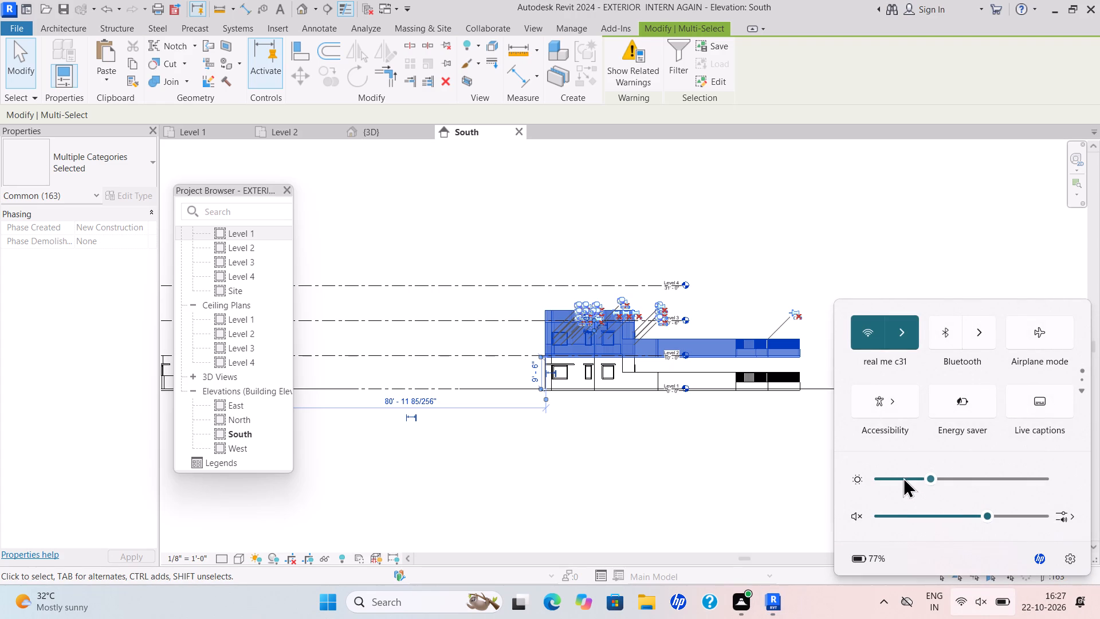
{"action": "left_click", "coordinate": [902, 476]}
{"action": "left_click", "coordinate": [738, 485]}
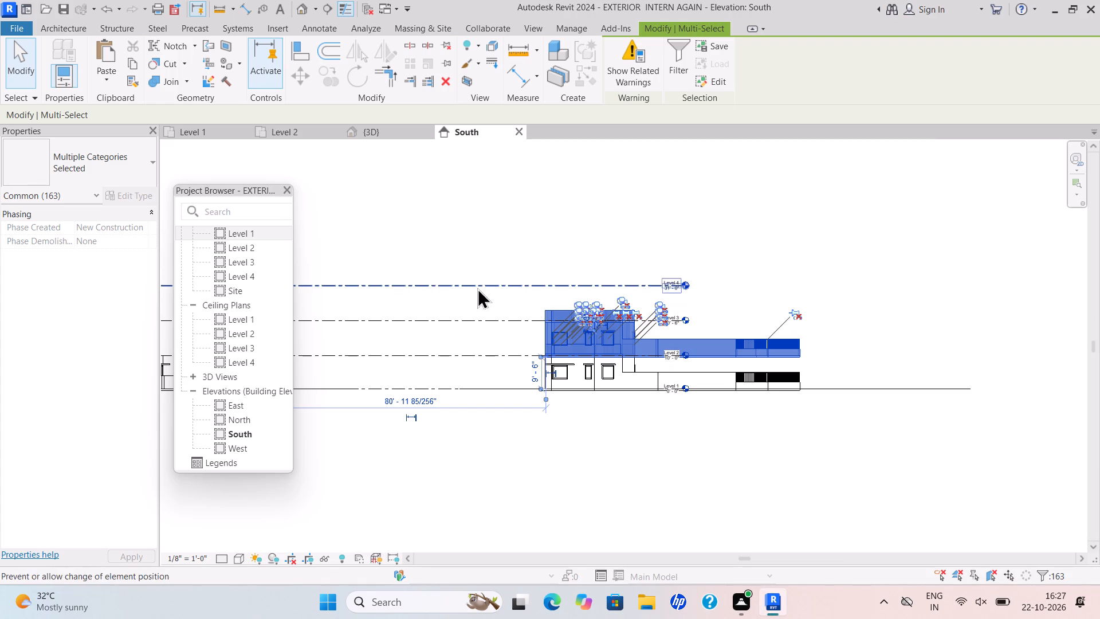
Show the warnings related to the selected upper storey and examine the list and the highlighted walls at the block's west corner.
{"action": "left_click", "coordinate": [624, 65]}
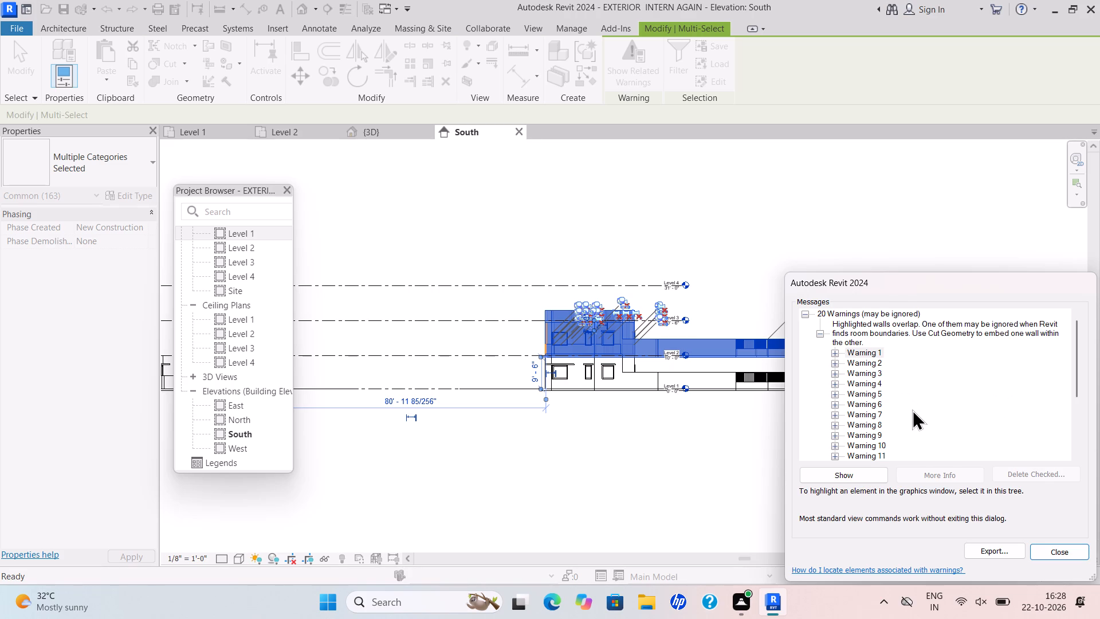
{"action": "scroll", "coordinate": [912, 410], "scroll_direction": "down", "scroll_amount": 7}
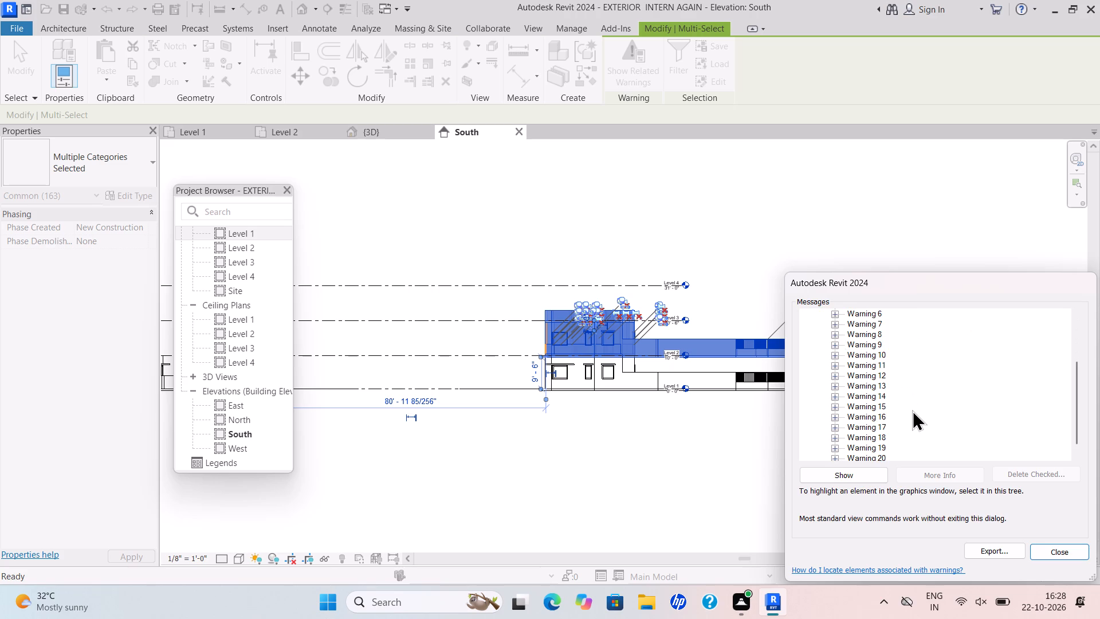
{"action": "scroll", "coordinate": [912, 410], "scroll_direction": "down", "scroll_amount": 13}
{"action": "scroll", "coordinate": [912, 410], "scroll_direction": "up", "scroll_amount": 7}
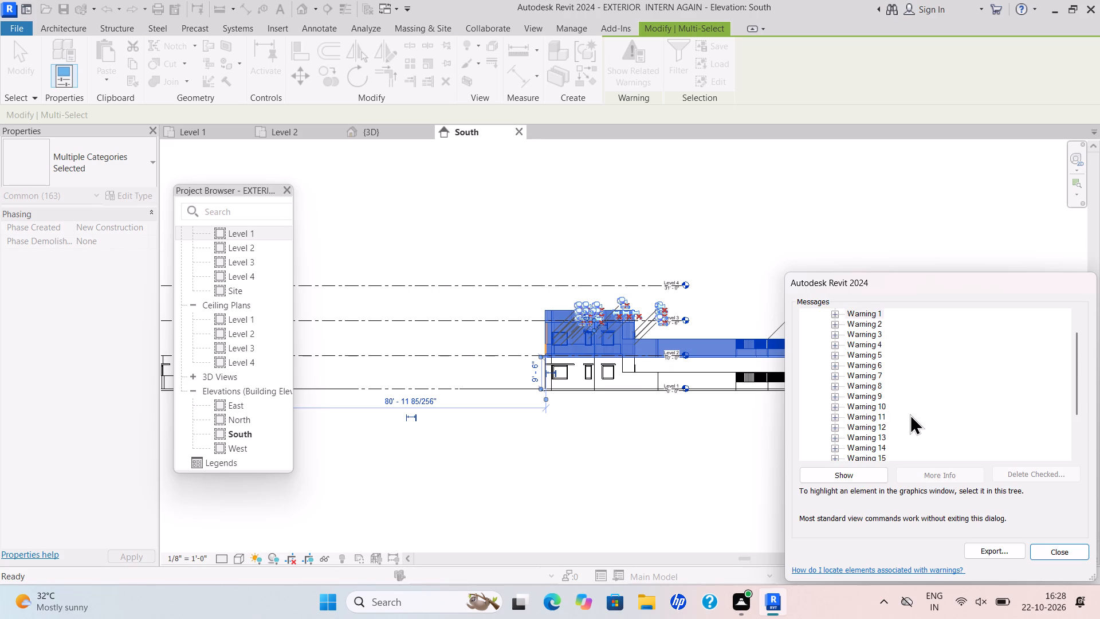
{"action": "scroll", "coordinate": [910, 414], "scroll_direction": "up", "scroll_amount": 7}
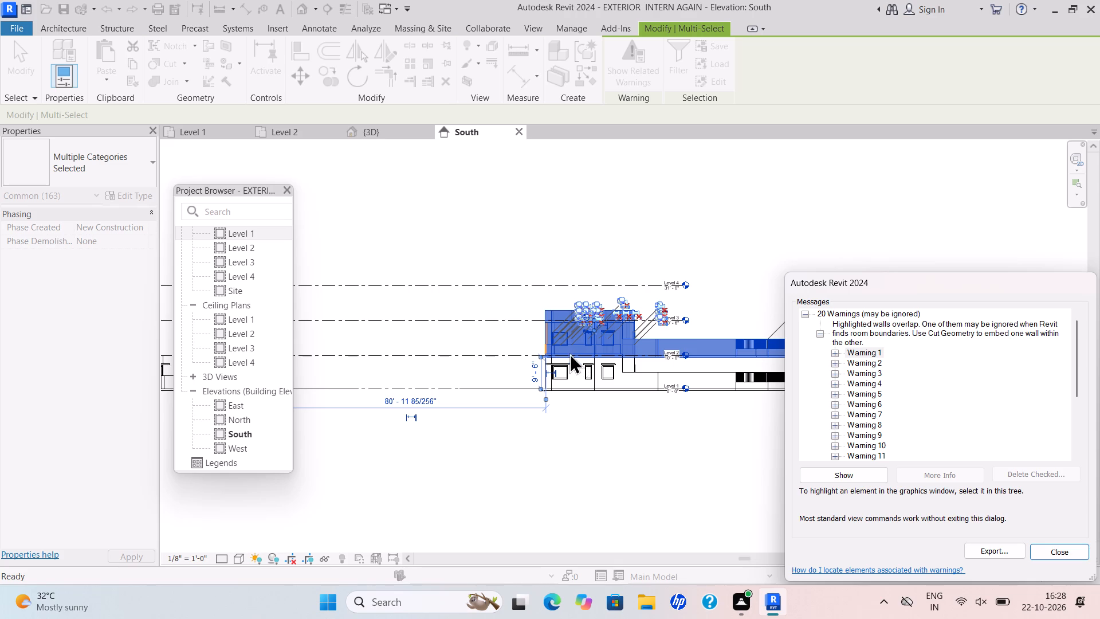
{"action": "scroll", "coordinate": [561, 344], "scroll_direction": "up", "scroll_amount": 13}
{"action": "scroll", "coordinate": [504, 388], "scroll_direction": "up", "scroll_amount": 6}
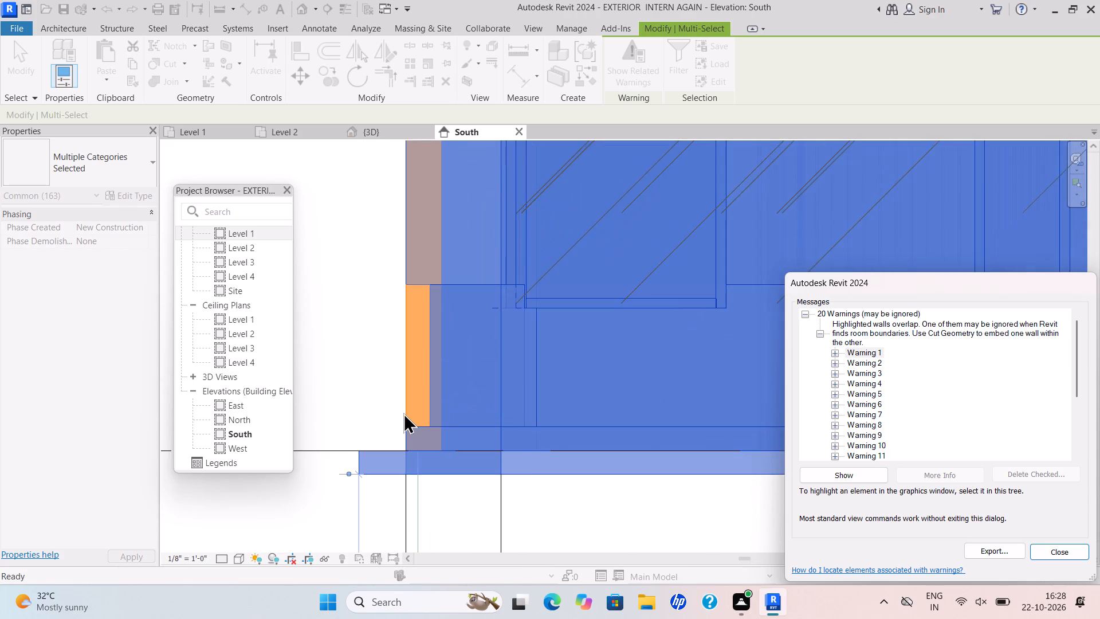
{"action": "scroll", "coordinate": [402, 412], "scroll_direction": "up", "scroll_amount": 6}
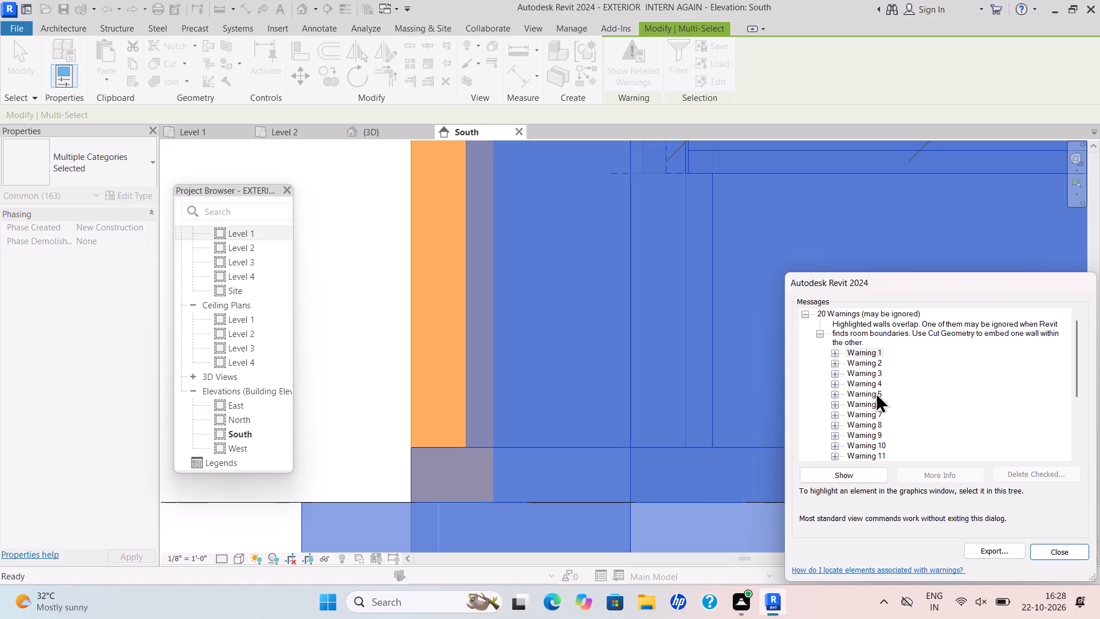
{"action": "scroll", "coordinate": [878, 389], "scroll_direction": "up", "scroll_amount": 7}
{"action": "left_click", "coordinate": [1054, 554]}
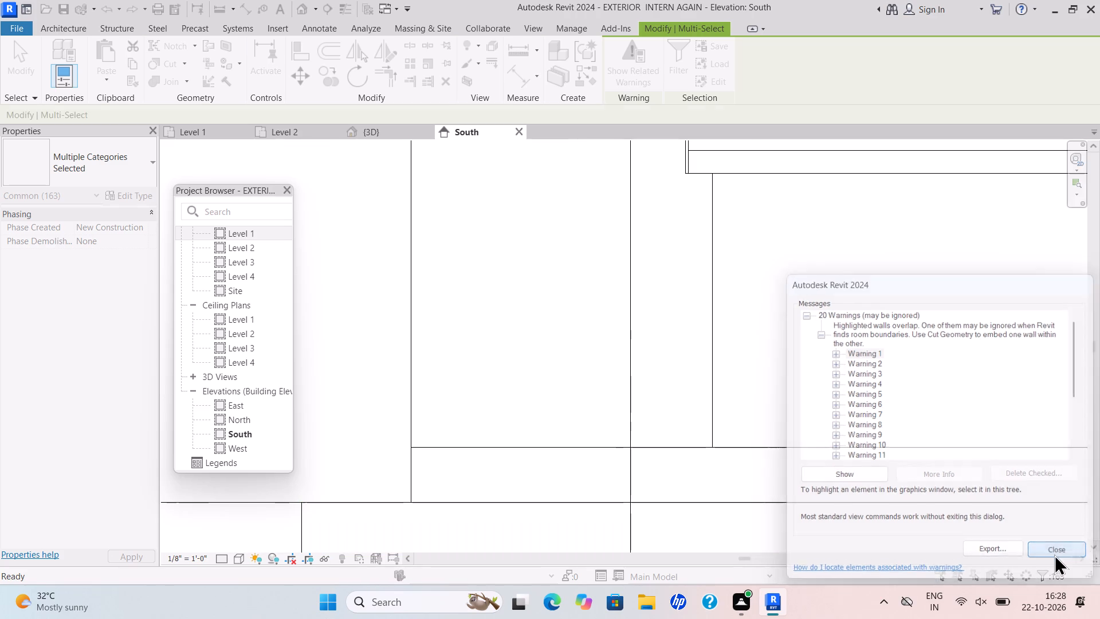
Select the easternmost block's upper-storey elements above the Level 2 slab in the South elevation, covering its taller western part.
{"action": "scroll", "coordinate": [651, 369], "scroll_direction": "down", "scroll_amount": 4}
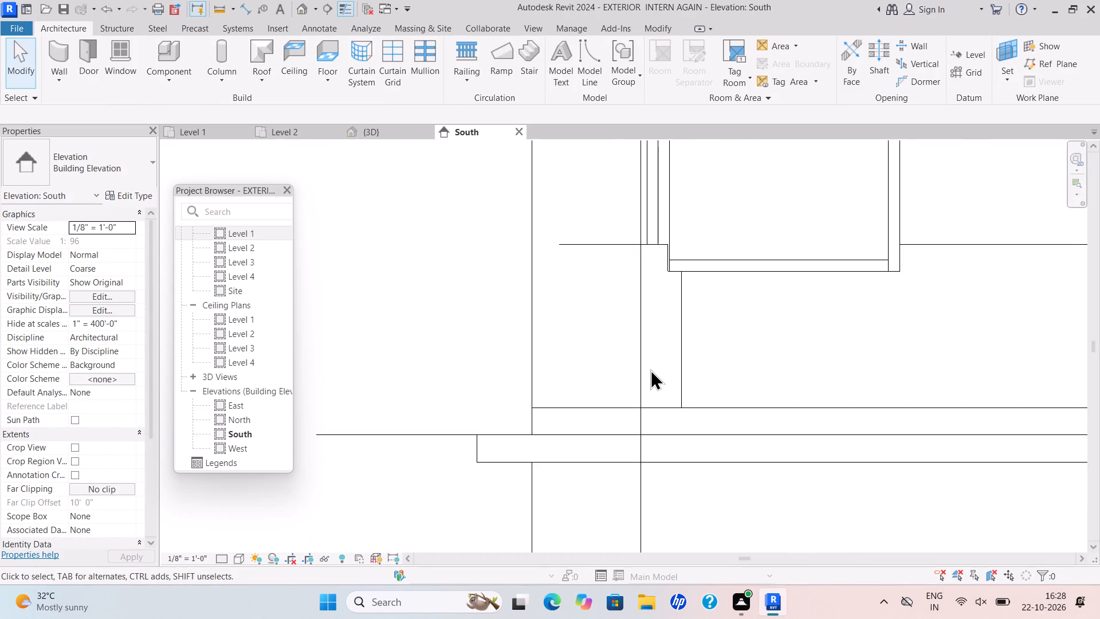
{"action": "scroll", "coordinate": [650, 369], "scroll_direction": "down", "scroll_amount": 13}
{"action": "middle_click_drag", "start_coordinate": [654, 371], "coordinate": [582, 425]}
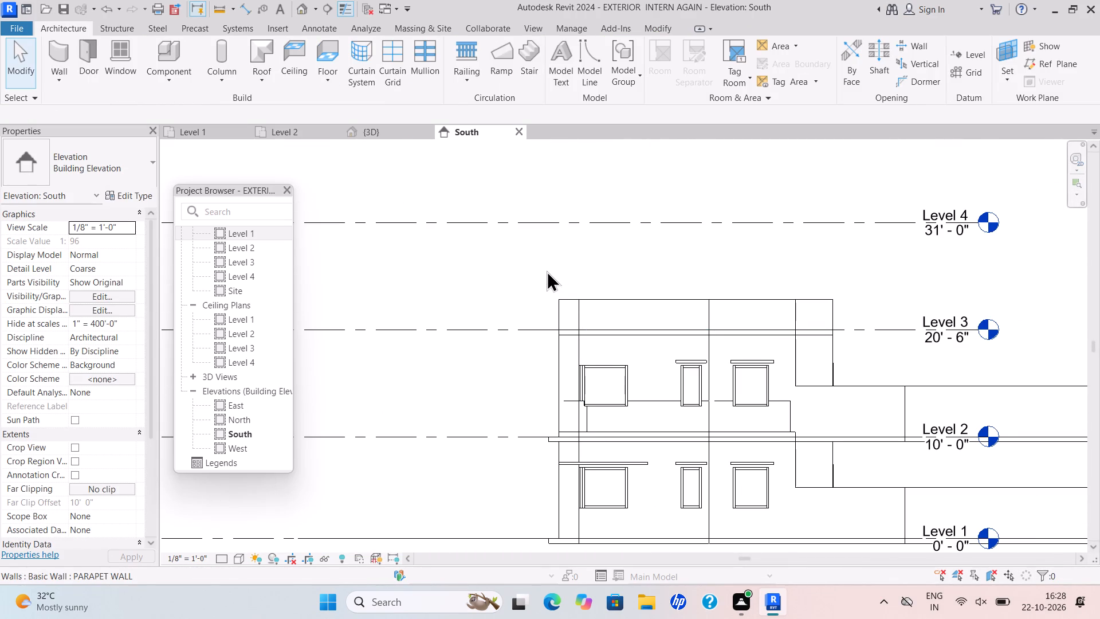
{"action": "left_click_drag", "start_coordinate": [504, 271], "coordinate": [1028, 457]}
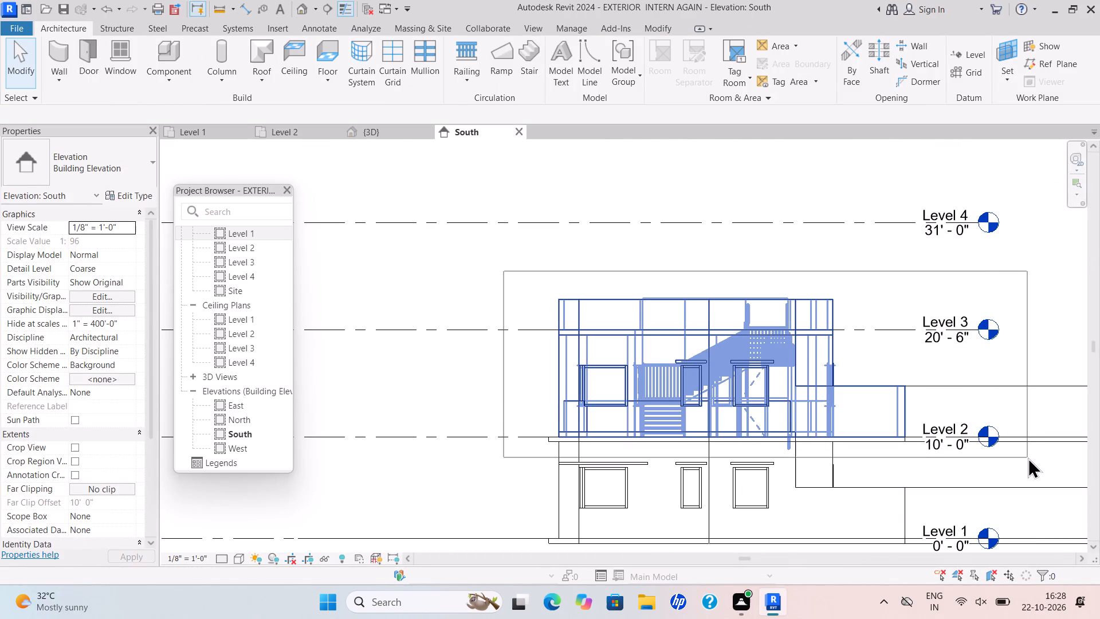
{"action": "left_click_drag", "start_coordinate": [1028, 457], "coordinate": [975, 452]}
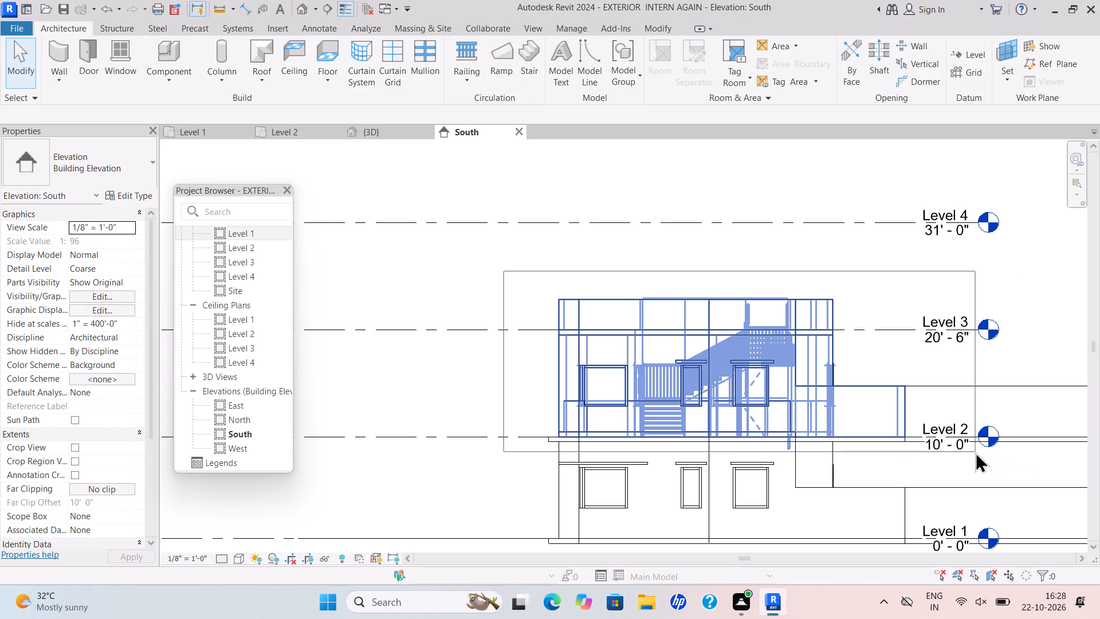
{"action": "left_click_drag", "start_coordinate": [975, 452], "coordinate": [973, 449]}
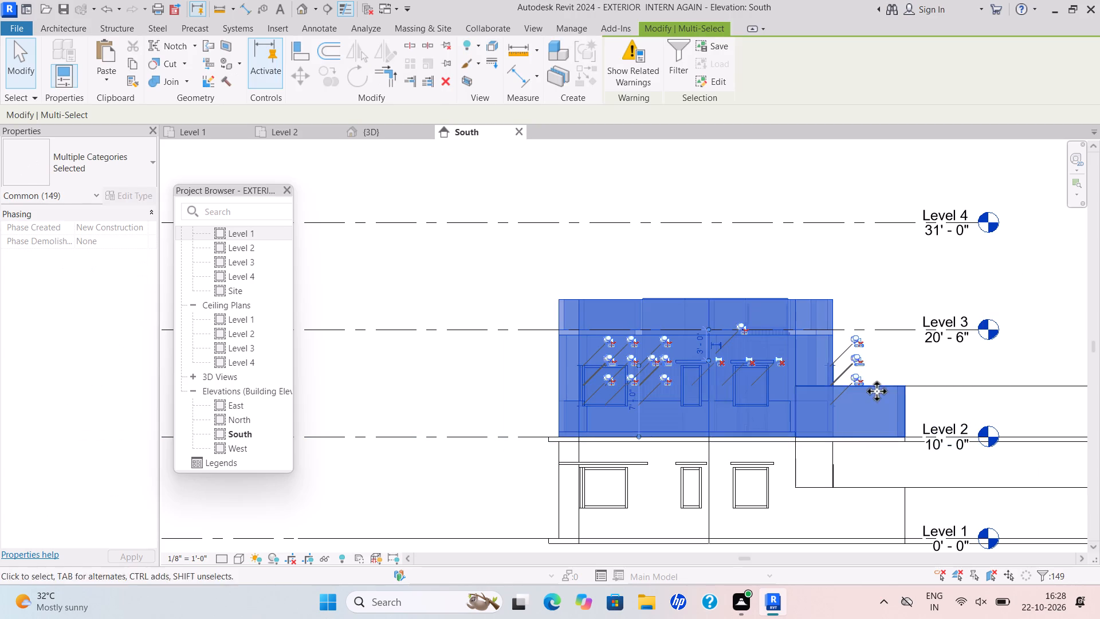
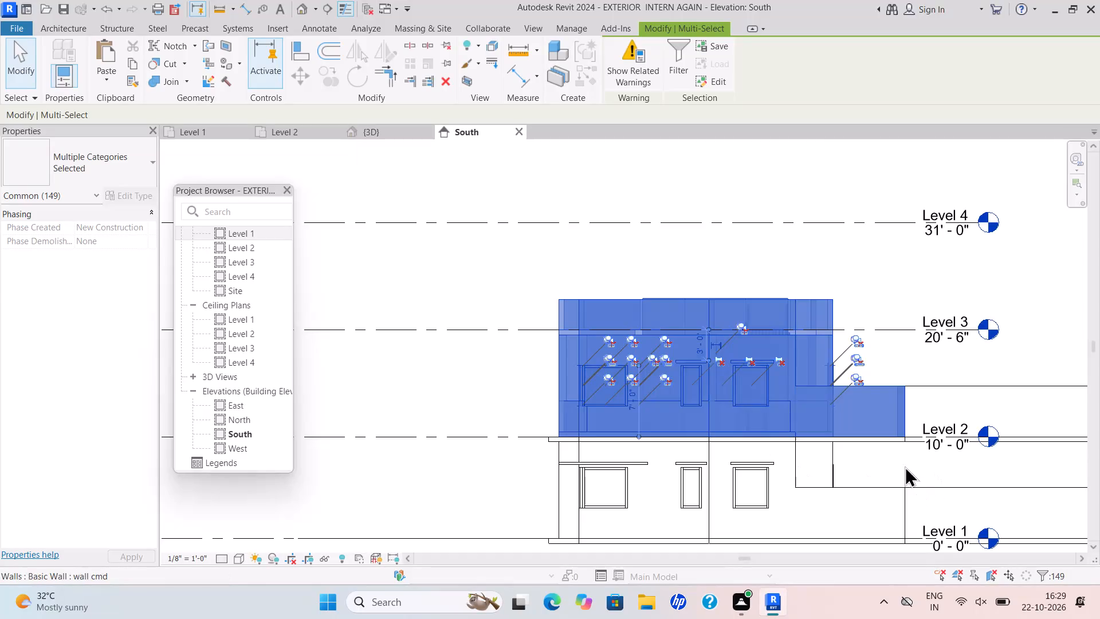
Undo the recent edits back to before the upper storey was stacked on the easternmost block.
{"action": "scroll", "coordinate": [981, 355], "scroll_direction": "up", "scroll_amount": 6}
{"action": "scroll", "coordinate": [931, 416], "scroll_direction": "down", "scroll_amount": 5}
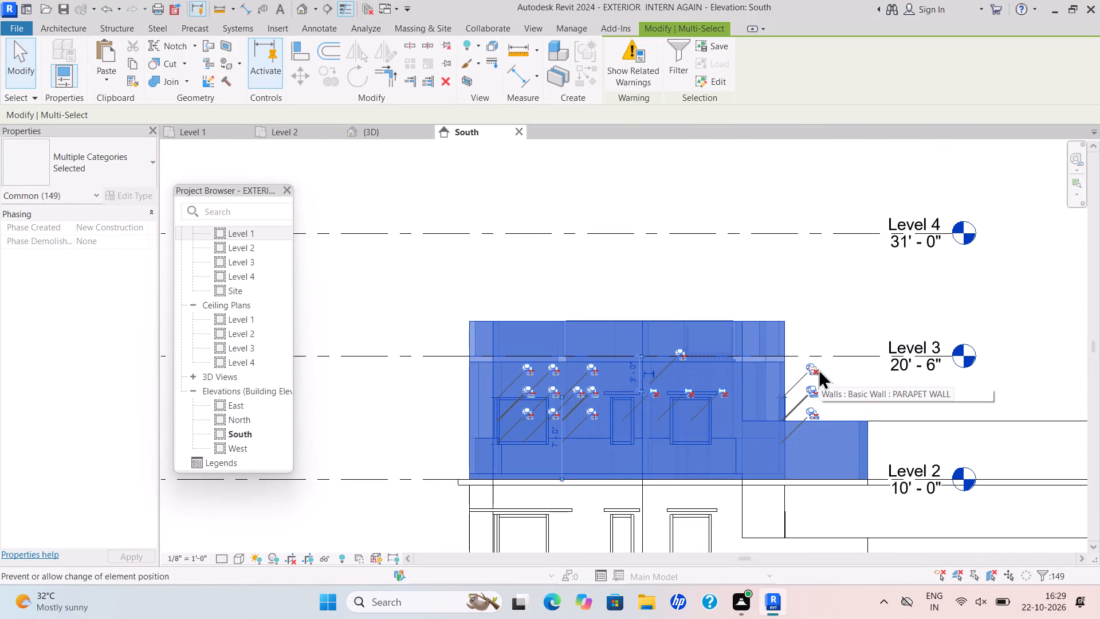
{"action": "left_click", "coordinate": [392, 138]}
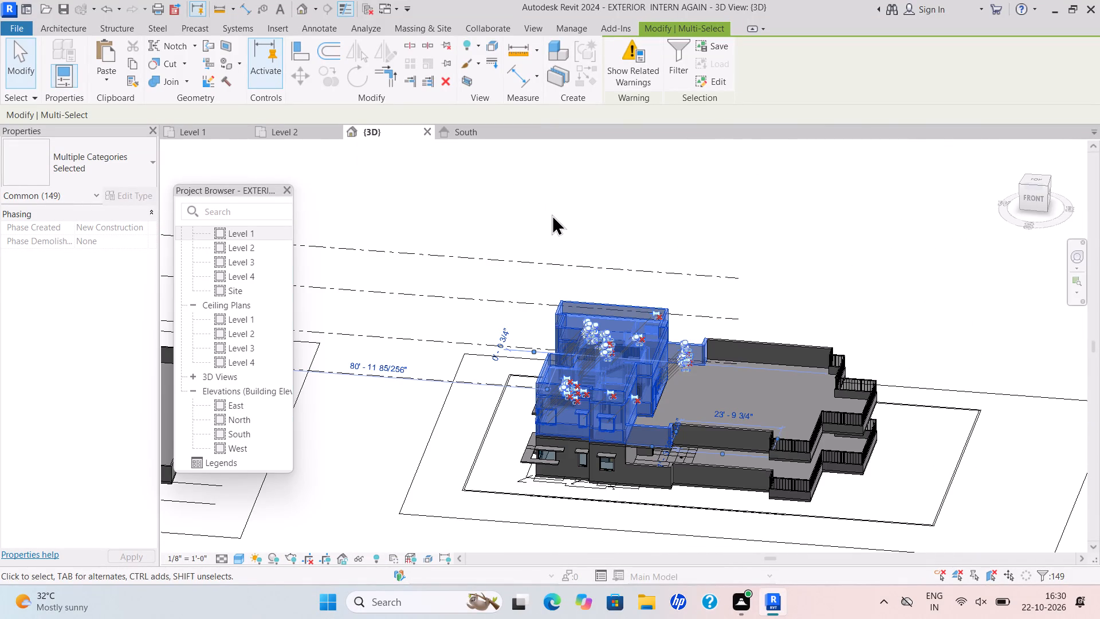
{"action": "key", "text": "ctrl+z"}
{"action": "key", "text": "z"}
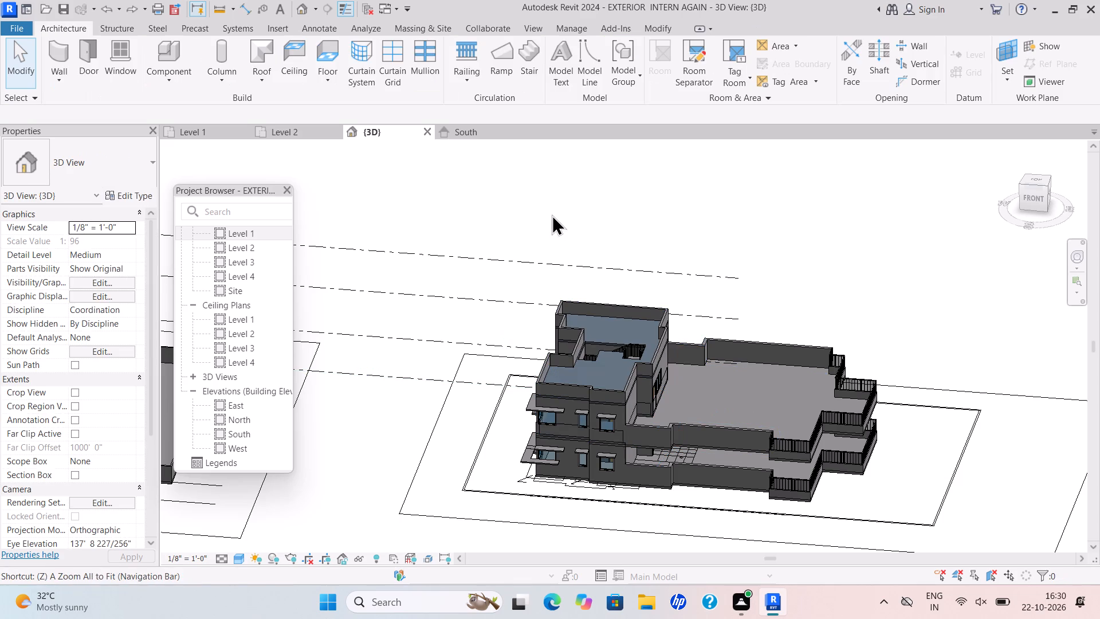
{"action": "key", "text": "z"}
{"action": "key", "text": "z"}
{"action": "key", "text": "z"}
{"action": "key", "text": "z"}
{"action": "key", "text": "z"}
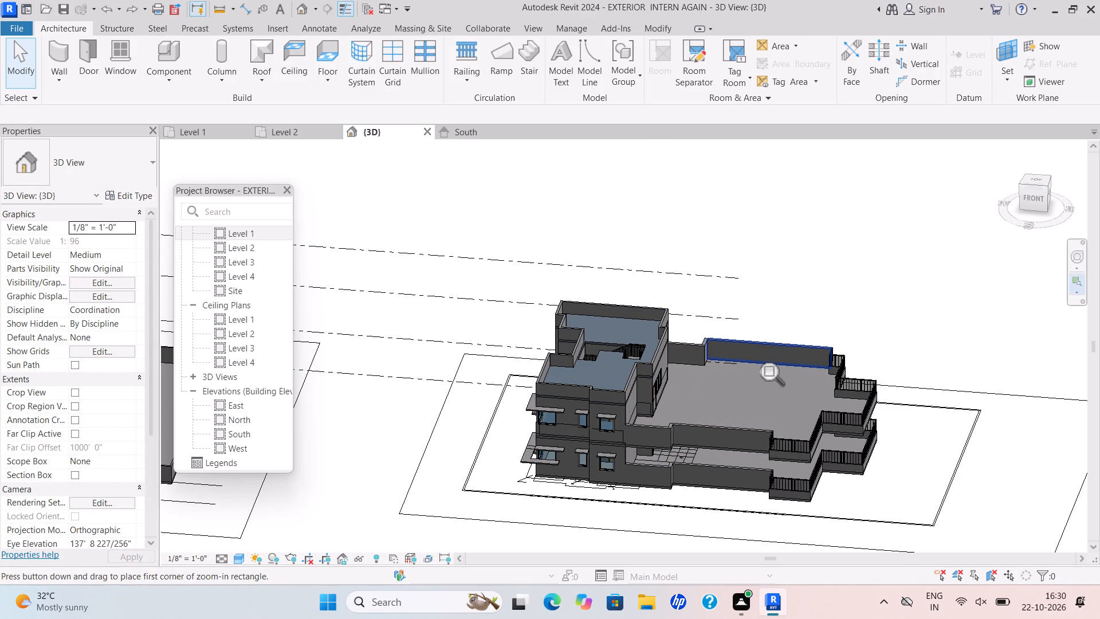
{"action": "key", "text": "z"}
{"action": "key", "text": "ctrl+z"}
{"action": "key", "text": "ctrl+z"}
{"action": "key", "text": "ctrl+z"}
{"action": "key", "text": "ctrl+z"}
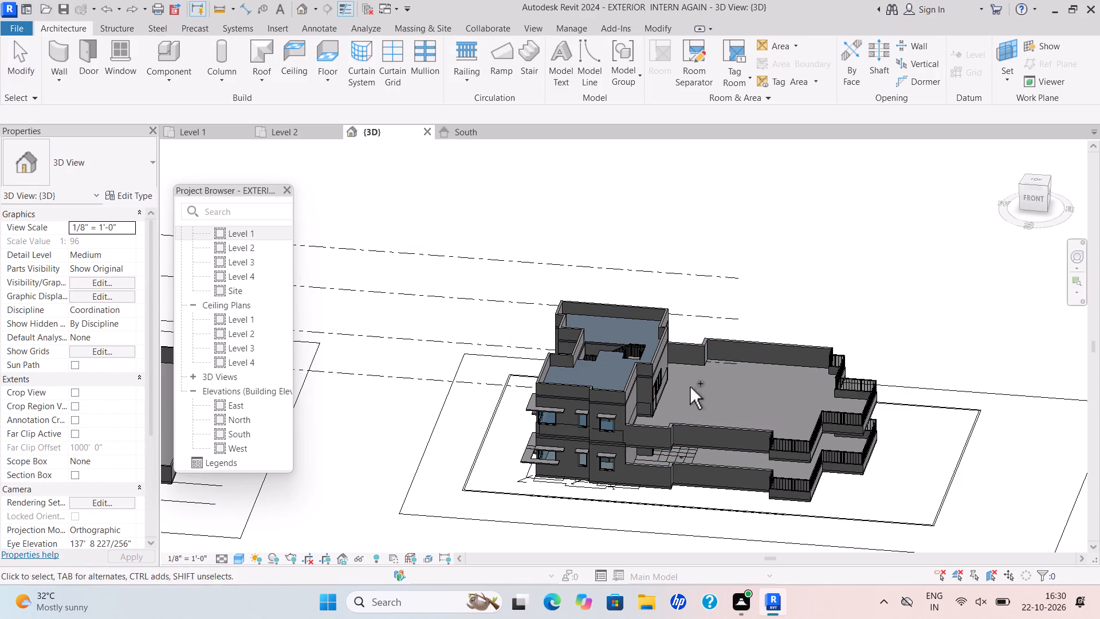
{"action": "key", "text": "ctrl+z"}
{"action": "key", "text": "ctrl+z"}
{"action": "key", "text": "ctrl+z"}
{"action": "key", "text": "ctrl+z"}
{"action": "key", "text": "ctrl+z"}
{"action": "key", "text": "ctrl+z"}
{"action": "scroll", "coordinate": [719, 400], "scroll_direction": "down", "scroll_amount": 3, "text": "ctrl"}
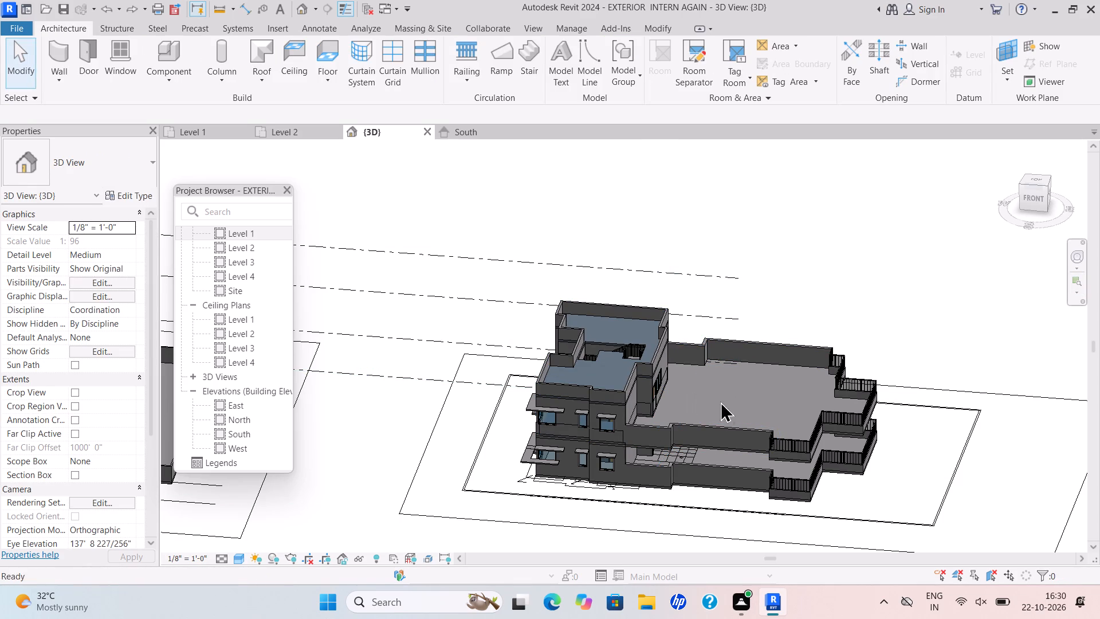
{"action": "key", "text": "ctrl+z"}
{"action": "key", "text": "ctrl+z"}
{"action": "key", "text": "ctrl+z"}
{"action": "key", "text": "ctrl+z"}
{"action": "key", "text": "ctrl+z"}
{"action": "key", "text": "ctrl+z"}
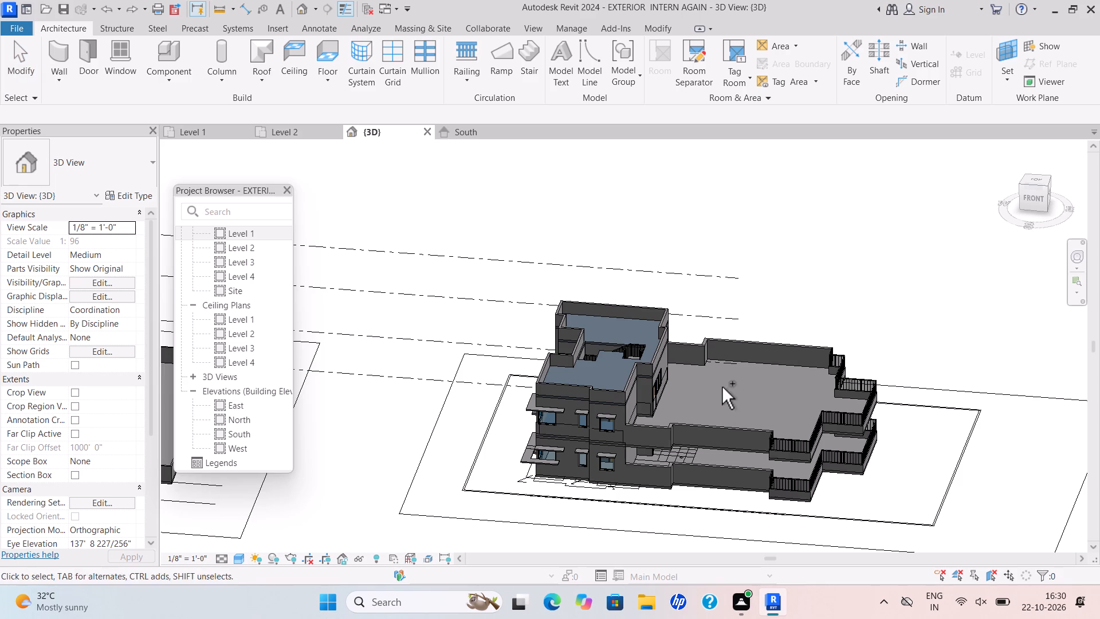
{"action": "key", "text": "ctrl+z"}
{"action": "key", "text": "ctrl+z"}
{"action": "key", "text": "ctrl+z"}
{"action": "key", "text": "ctrl+z"}
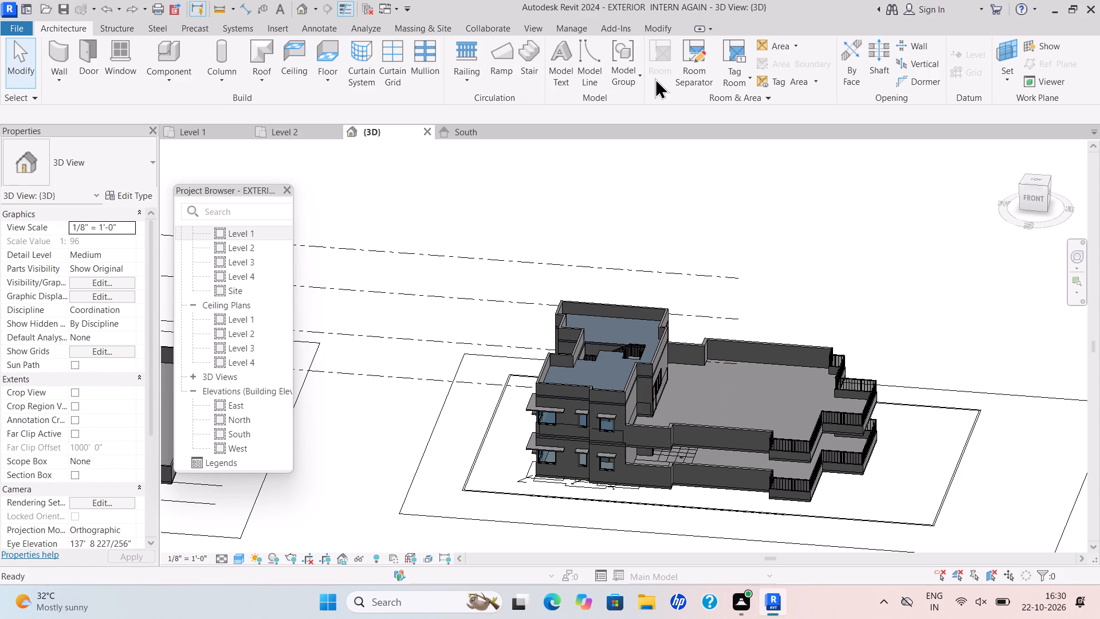
{"action": "left_click", "coordinate": [635, 73], "text": "ctrl"}
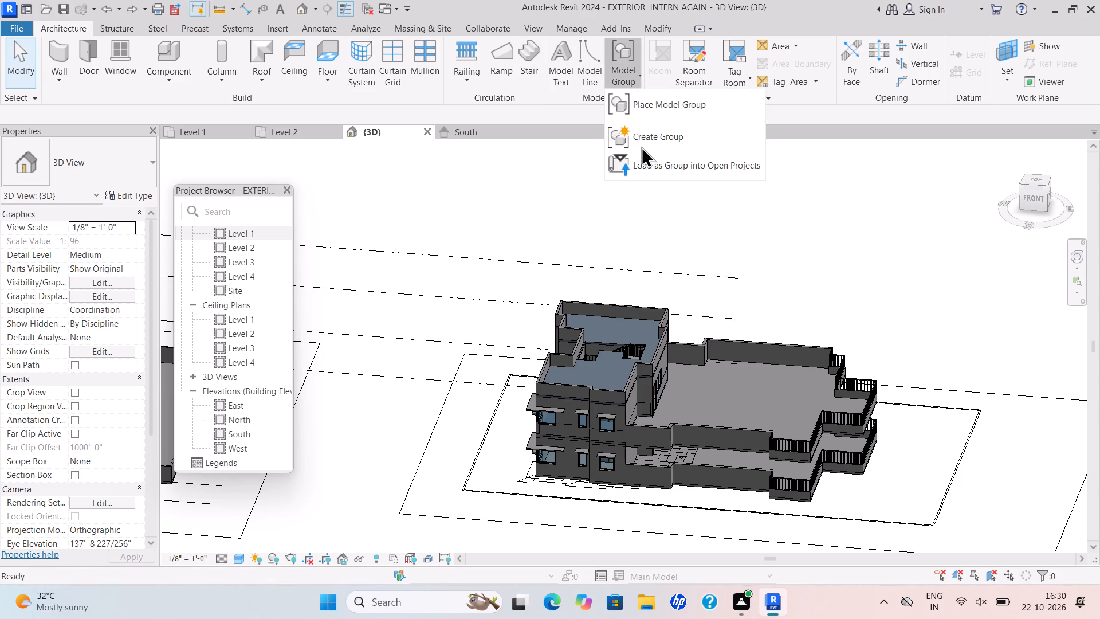
{"action": "key", "text": "ctrl+z"}
{"action": "key", "text": "ctrl+z"}
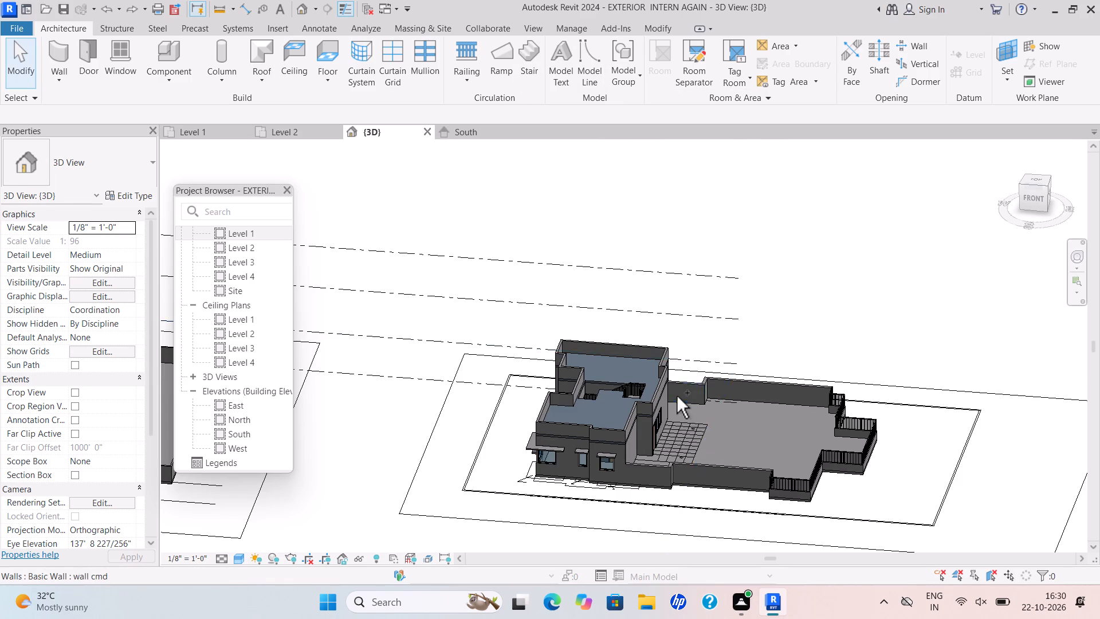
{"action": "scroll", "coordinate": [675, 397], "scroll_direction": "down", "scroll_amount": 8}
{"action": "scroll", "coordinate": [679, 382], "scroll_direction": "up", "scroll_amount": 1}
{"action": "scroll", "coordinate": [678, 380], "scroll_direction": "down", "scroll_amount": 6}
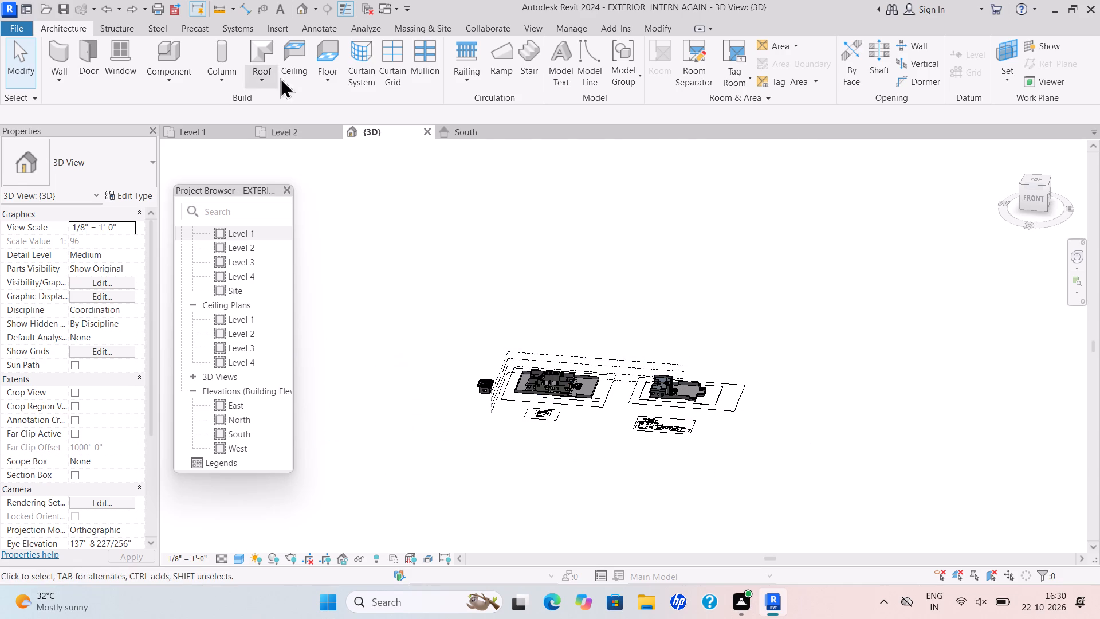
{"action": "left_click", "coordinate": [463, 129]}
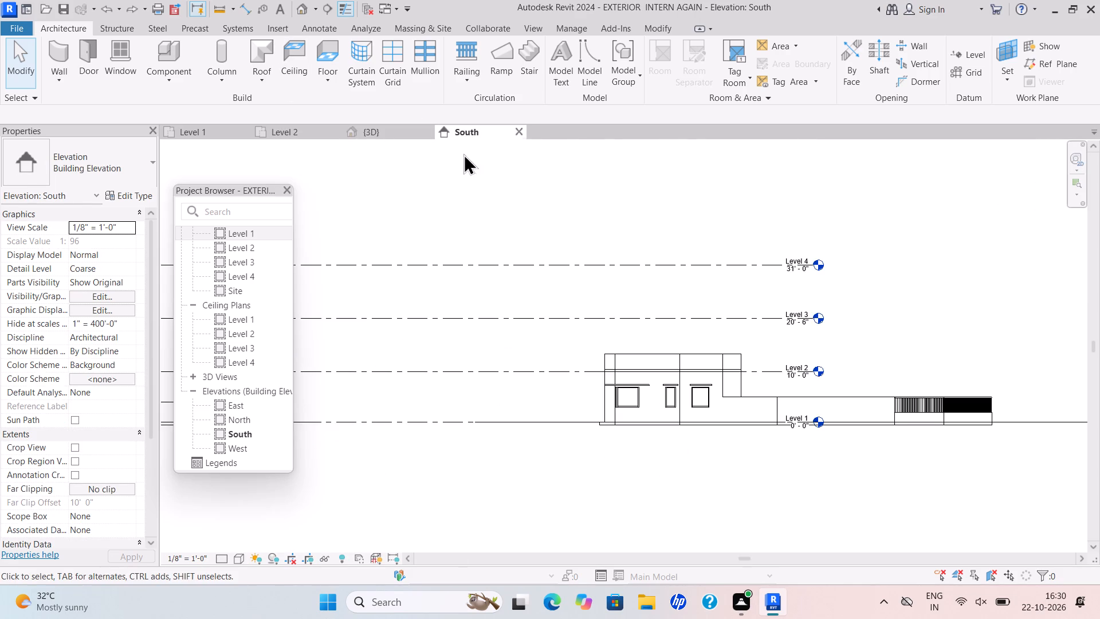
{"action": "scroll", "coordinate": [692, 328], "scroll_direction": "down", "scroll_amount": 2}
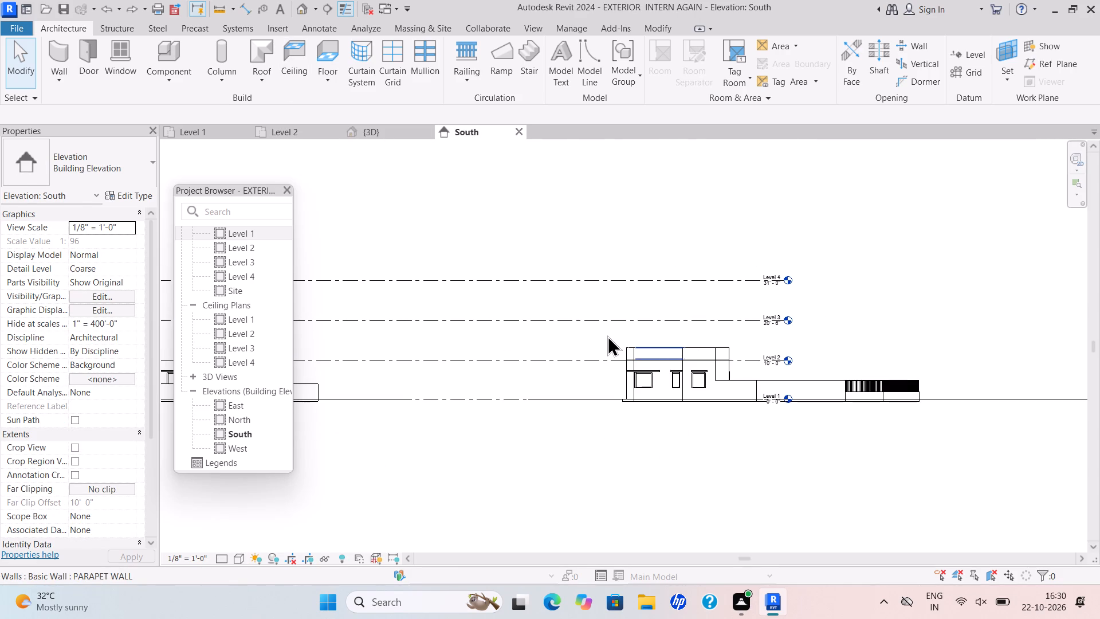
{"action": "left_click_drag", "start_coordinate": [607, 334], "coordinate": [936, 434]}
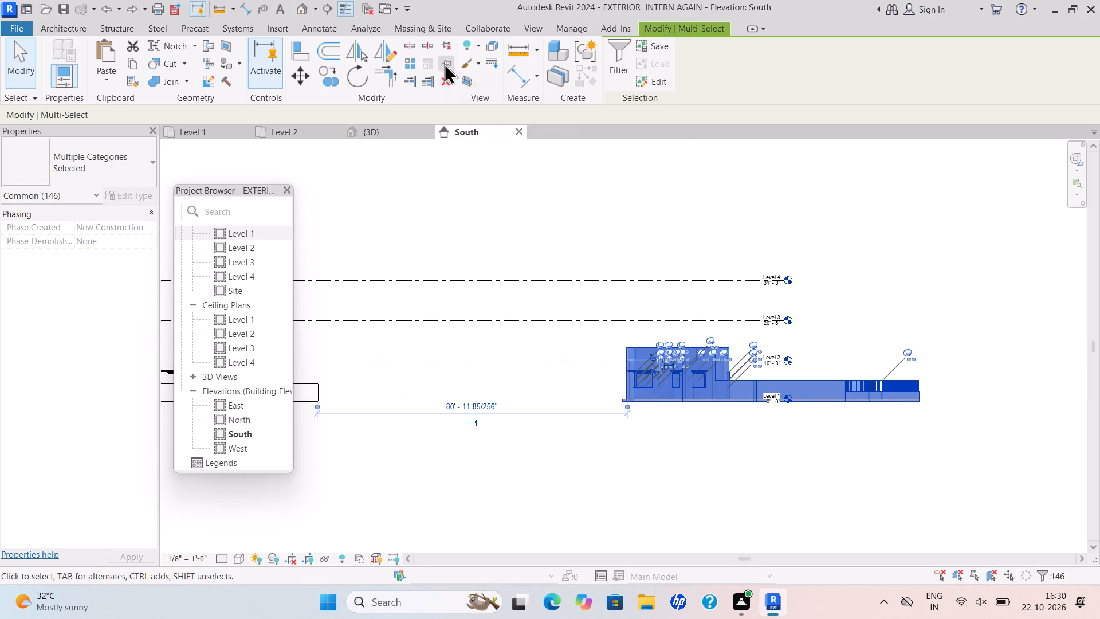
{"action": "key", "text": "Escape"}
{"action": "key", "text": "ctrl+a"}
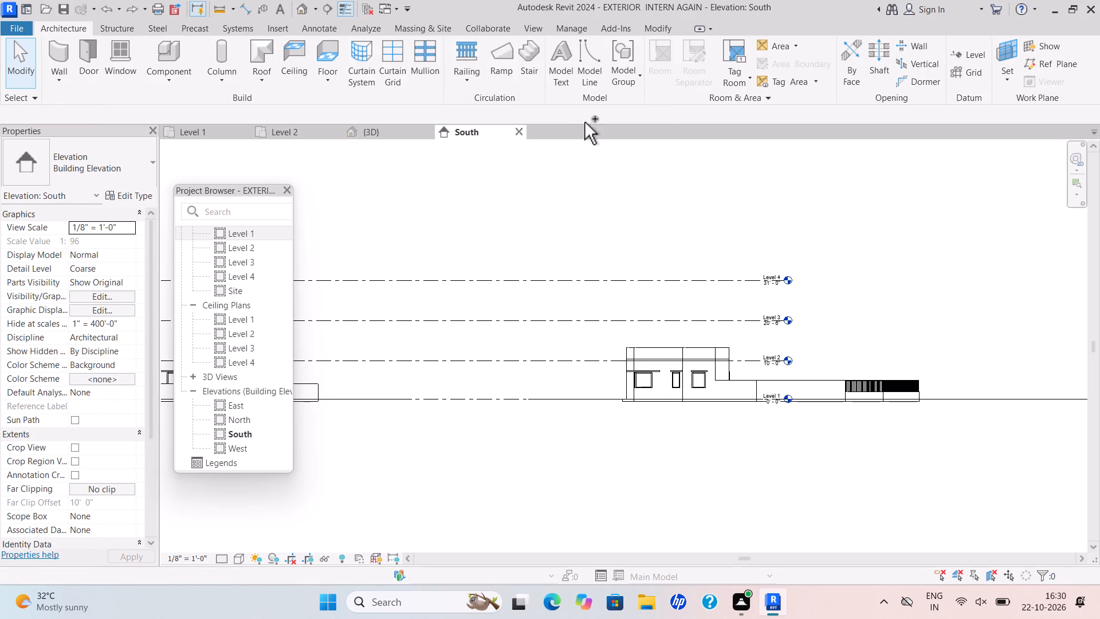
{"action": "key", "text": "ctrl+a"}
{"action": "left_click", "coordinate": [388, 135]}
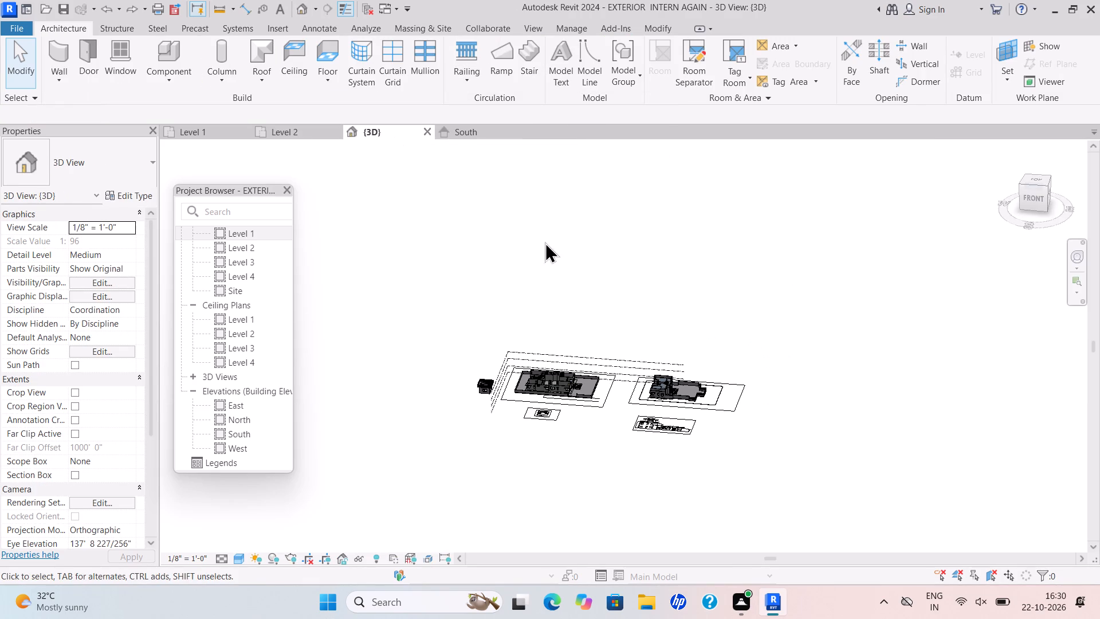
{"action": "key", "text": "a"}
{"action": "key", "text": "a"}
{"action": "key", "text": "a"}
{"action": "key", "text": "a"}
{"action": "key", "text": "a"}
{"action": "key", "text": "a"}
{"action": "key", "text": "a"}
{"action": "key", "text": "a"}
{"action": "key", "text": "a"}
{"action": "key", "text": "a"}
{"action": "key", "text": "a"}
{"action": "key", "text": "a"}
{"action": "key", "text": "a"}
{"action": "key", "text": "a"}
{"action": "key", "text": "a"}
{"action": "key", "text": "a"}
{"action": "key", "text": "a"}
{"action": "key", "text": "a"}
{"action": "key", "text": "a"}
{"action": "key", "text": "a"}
Undo further edits back to before Level 4 was added.
{"action": "key", "text": "ctrl+z"}
{"action": "key", "text": "ctrl+z"}
{"action": "scroll", "coordinate": [577, 412], "scroll_direction": "up", "scroll_amount": 5}
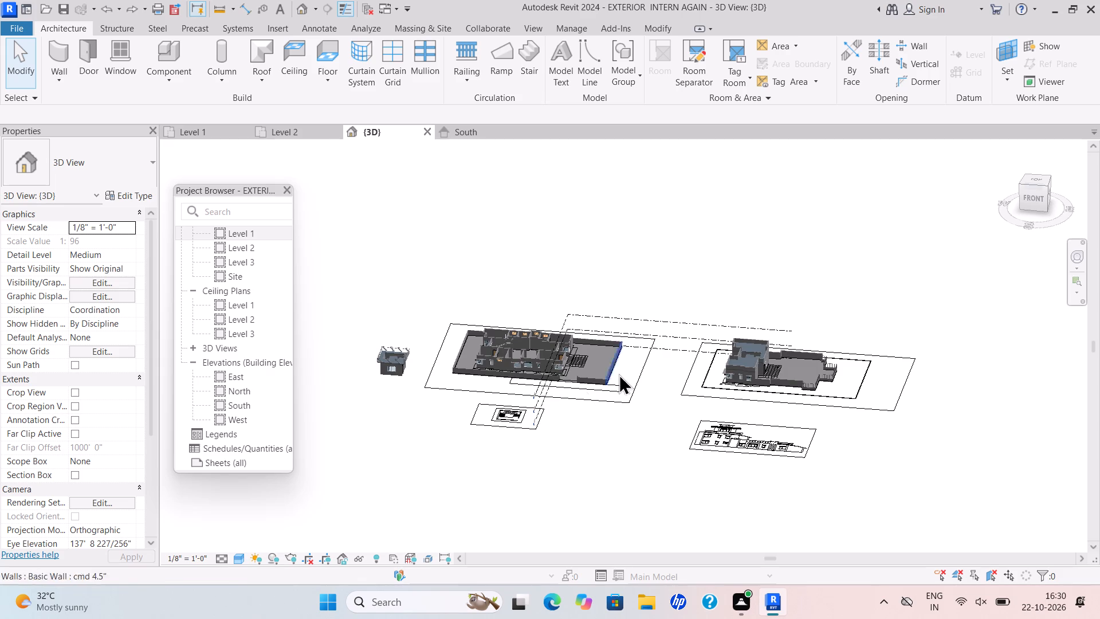
{"action": "key", "text": "z"}
Ungroup the LL model group, the small block at the western end of the model.
{"action": "left_click", "coordinate": [389, 354]}
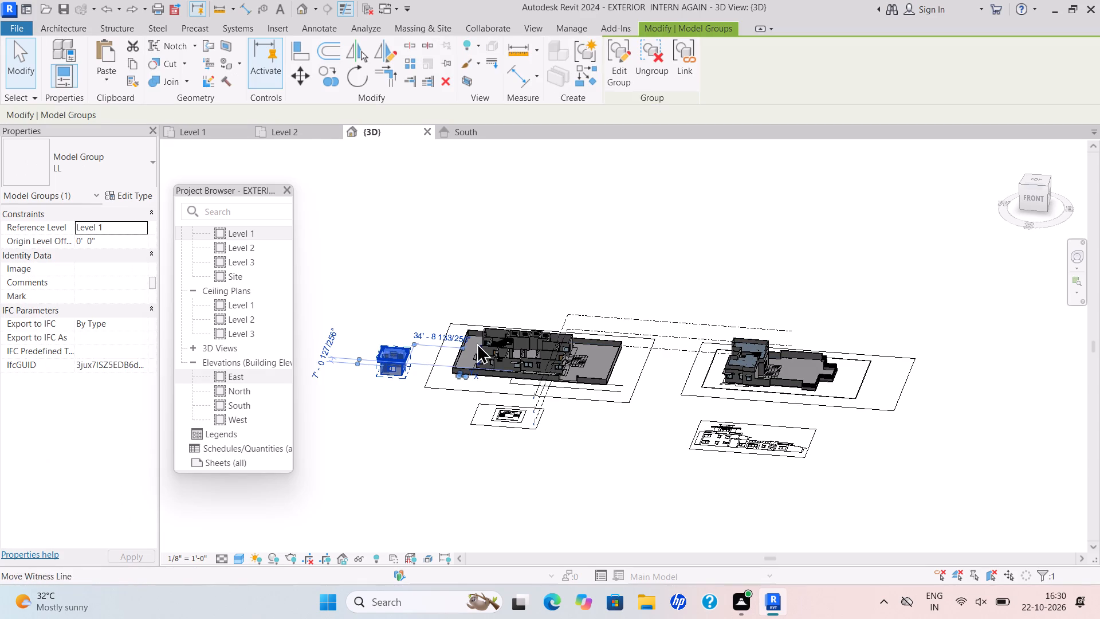
{"action": "left_click", "coordinate": [638, 51]}
{"action": "key", "text": "Escape"}
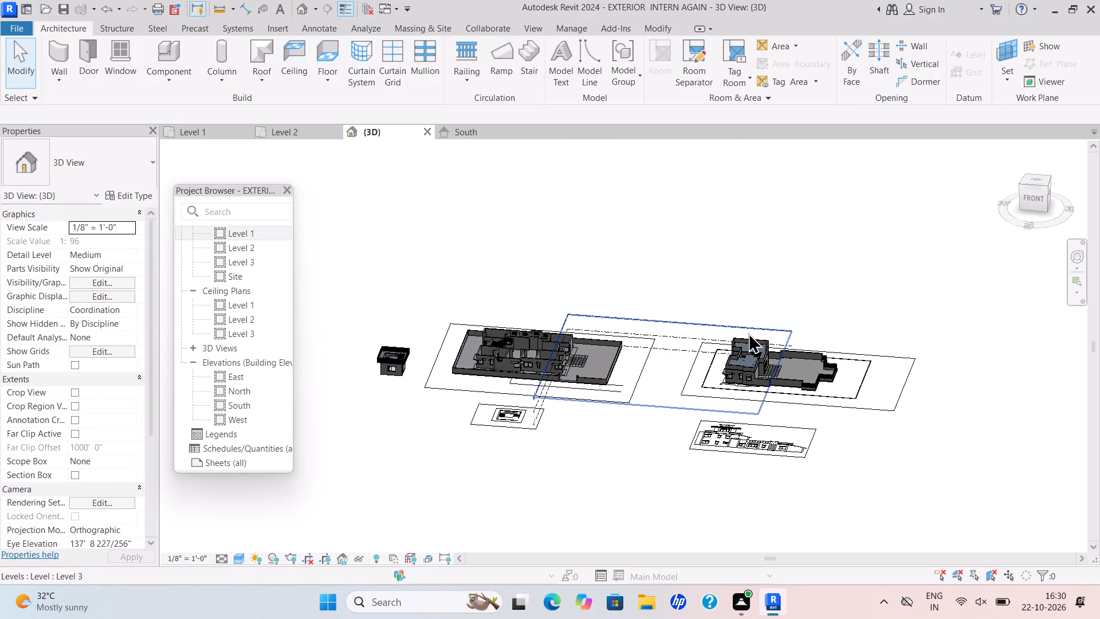
{"action": "key", "text": "Escape"}
{"action": "left_click", "coordinate": [463, 122]}
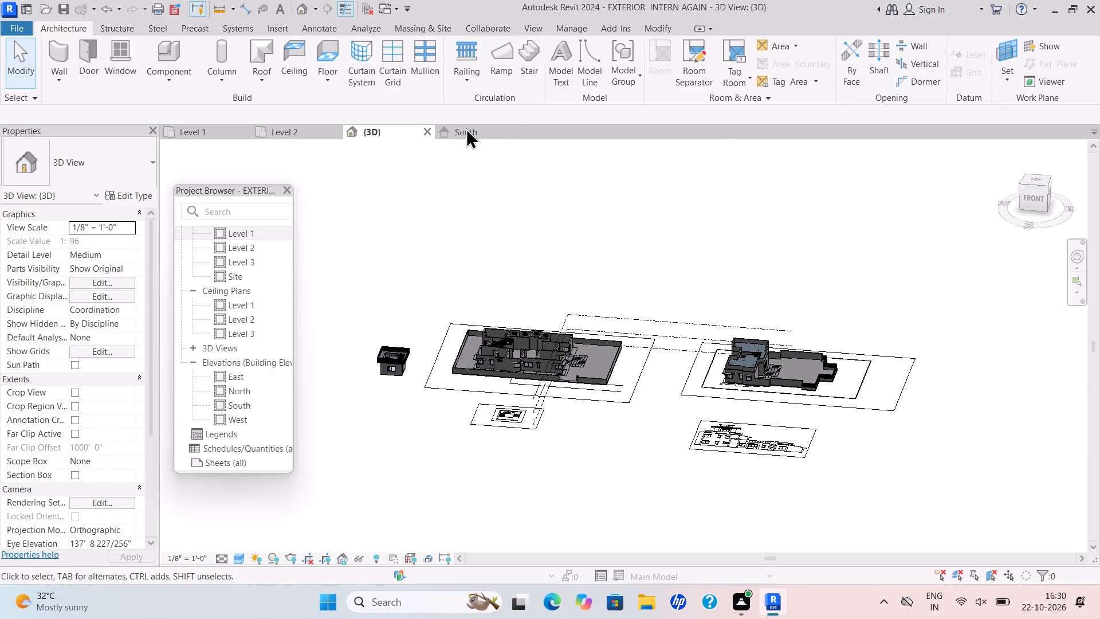
{"action": "key", "text": "Escape"}
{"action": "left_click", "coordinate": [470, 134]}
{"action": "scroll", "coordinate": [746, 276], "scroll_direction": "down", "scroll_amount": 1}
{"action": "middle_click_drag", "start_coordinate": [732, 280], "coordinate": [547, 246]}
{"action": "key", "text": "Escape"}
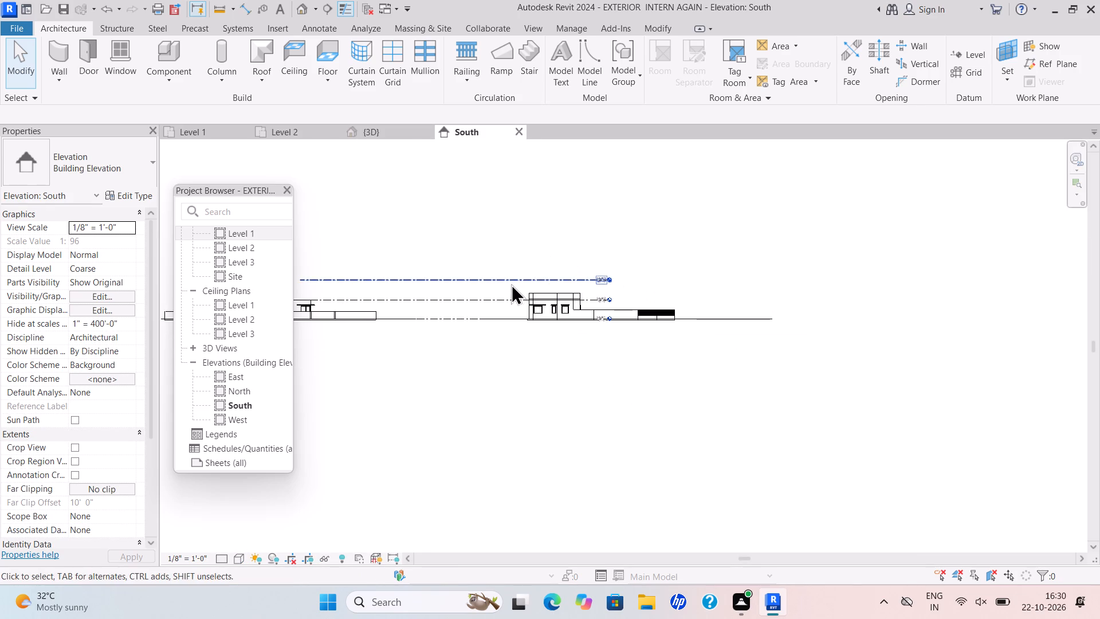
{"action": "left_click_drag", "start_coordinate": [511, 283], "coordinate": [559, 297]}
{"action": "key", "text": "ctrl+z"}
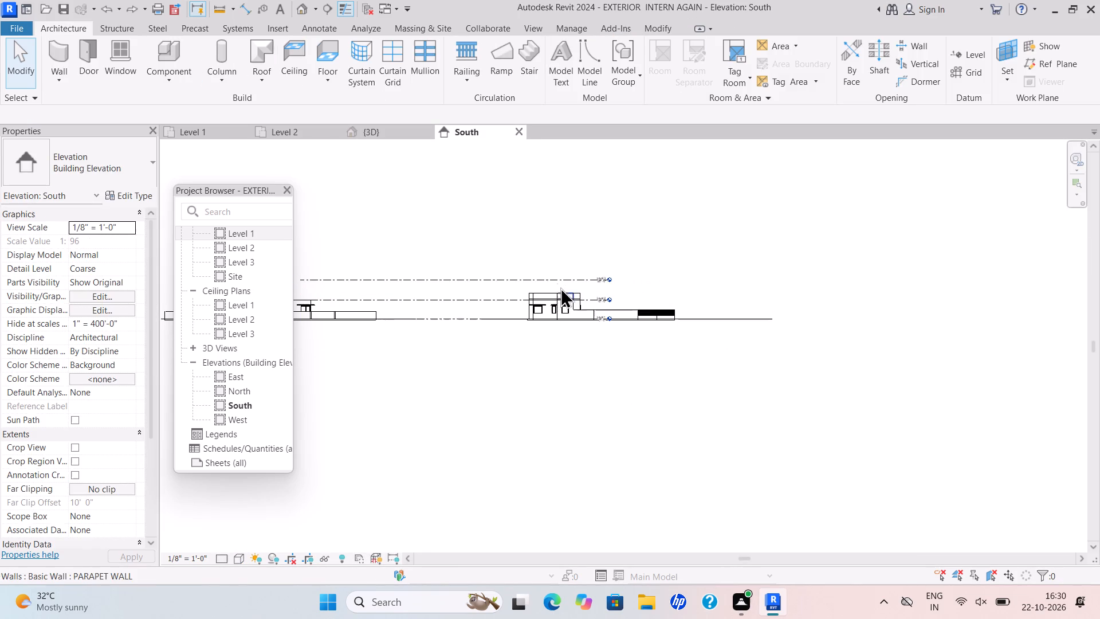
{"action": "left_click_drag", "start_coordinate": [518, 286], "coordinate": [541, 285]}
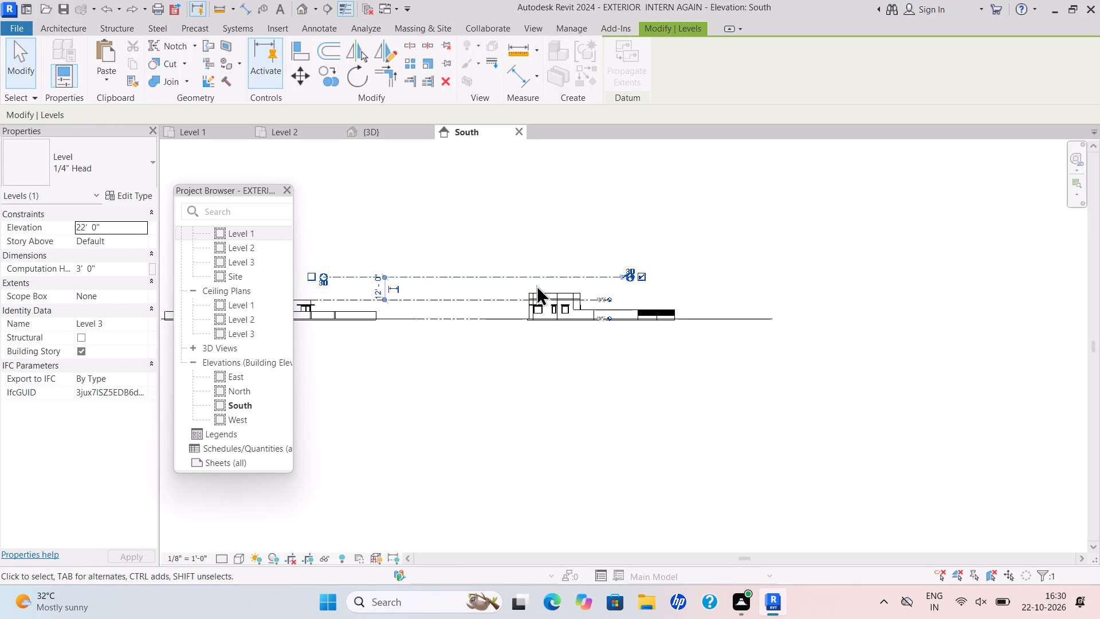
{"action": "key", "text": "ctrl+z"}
Create a model group named SS from the whole easternmost single-storey block in the South elevation, including its railings.
{"action": "scroll", "coordinate": [538, 296], "scroll_direction": "up", "scroll_amount": 14}
{"action": "scroll", "coordinate": [621, 327], "scroll_direction": "down", "scroll_amount": 3}
{"action": "middle_click_drag", "start_coordinate": [620, 326], "coordinate": [472, 210]}
{"action": "left_click_drag", "start_coordinate": [395, 183], "coordinate": [588, 222]}
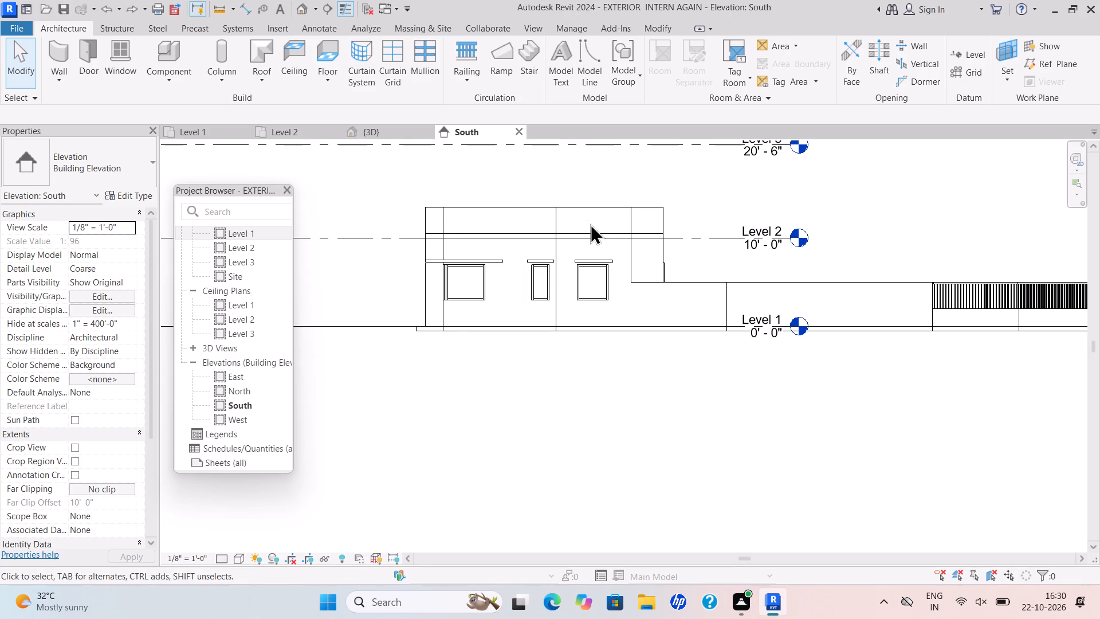
{"action": "scroll", "coordinate": [731, 201], "scroll_direction": "down", "scroll_amount": 4}
{"action": "middle_click_drag", "start_coordinate": [728, 198], "coordinate": [508, 207]}
{"action": "scroll", "coordinate": [543, 206], "scroll_direction": "down", "scroll_amount": 2}
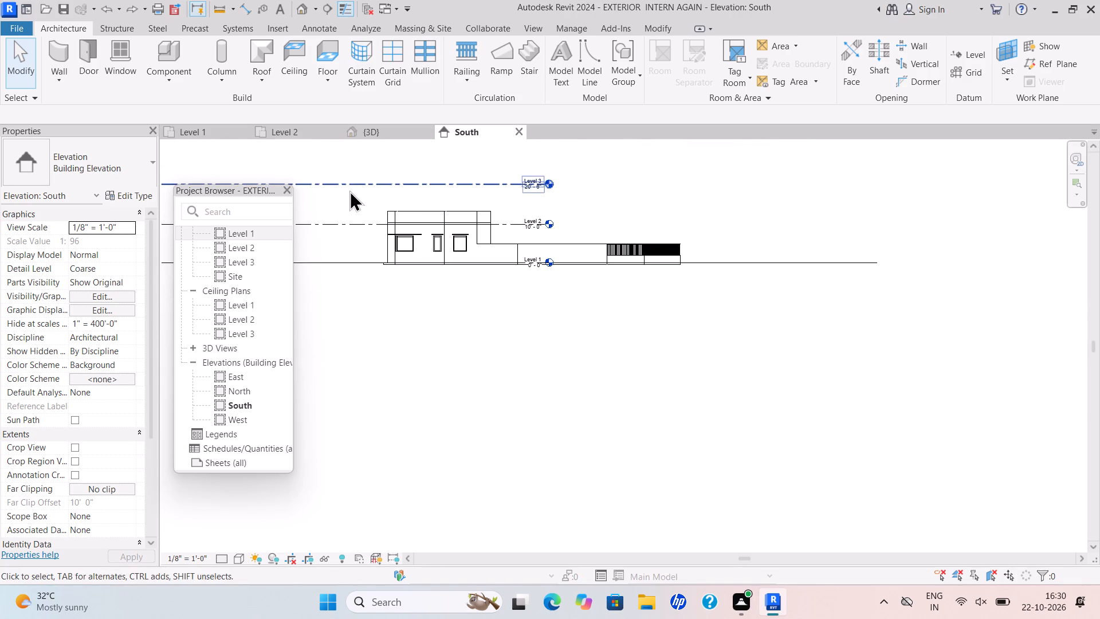
{"action": "left_click_drag", "start_coordinate": [360, 198], "coordinate": [710, 312]}
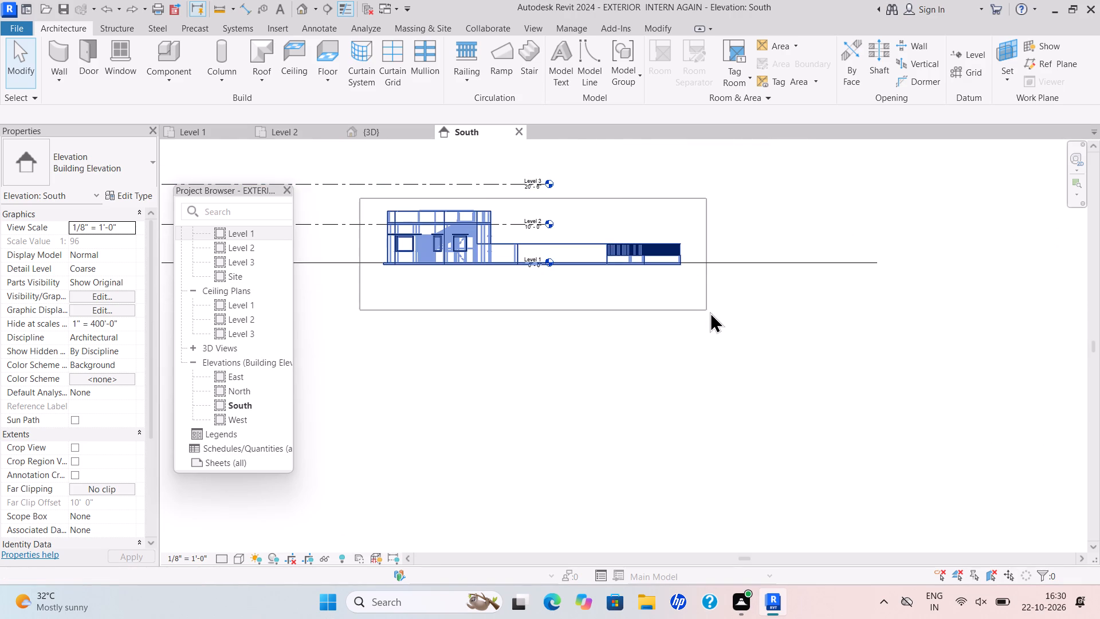
{"action": "left_click_drag", "start_coordinate": [710, 312], "coordinate": [712, 312]}
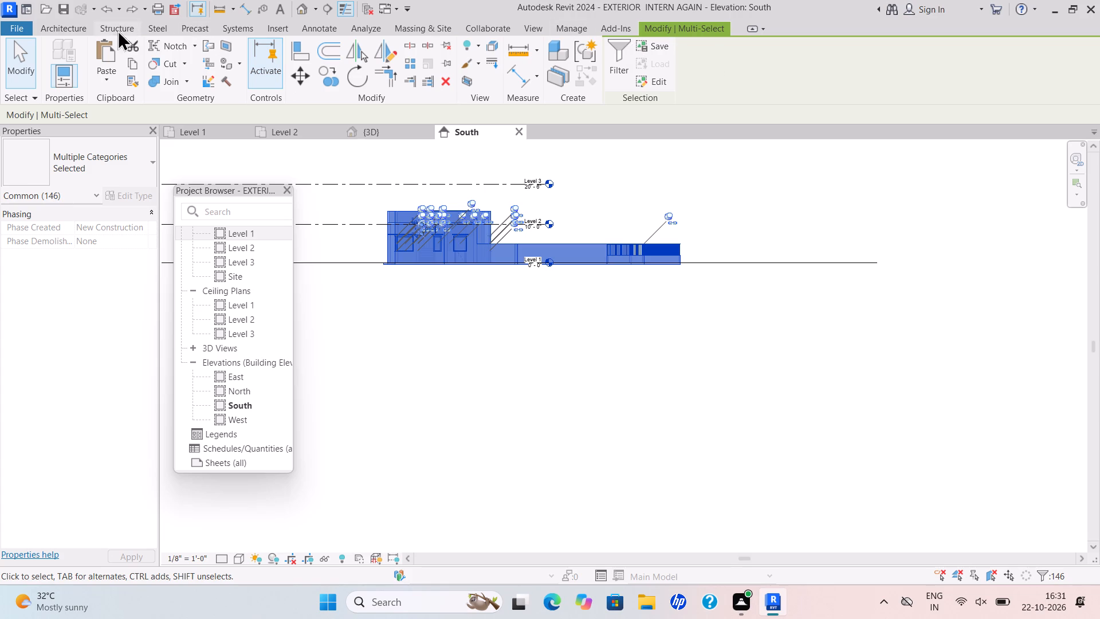
{"action": "left_click", "coordinate": [55, 32]}
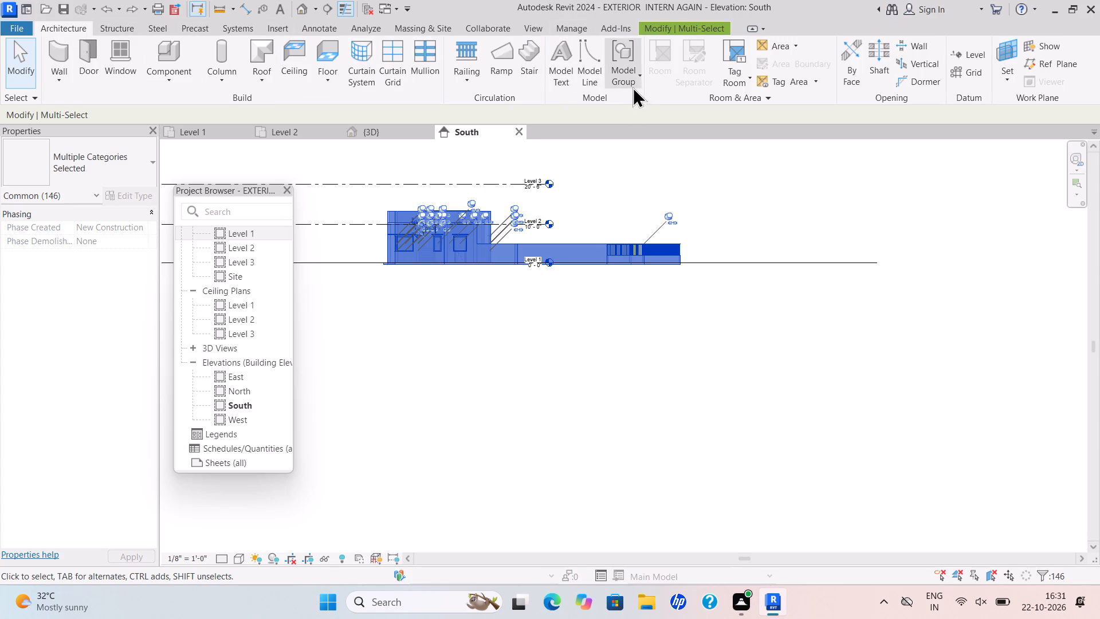
{"action": "left_click", "coordinate": [638, 74]}
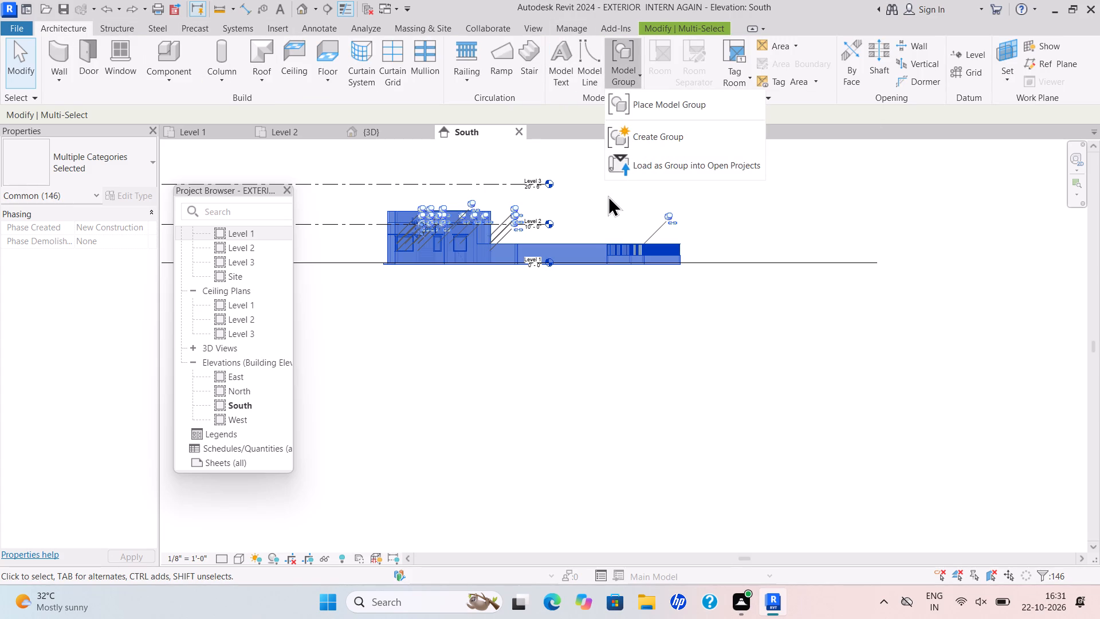
{"action": "left_click", "coordinate": [641, 127]}
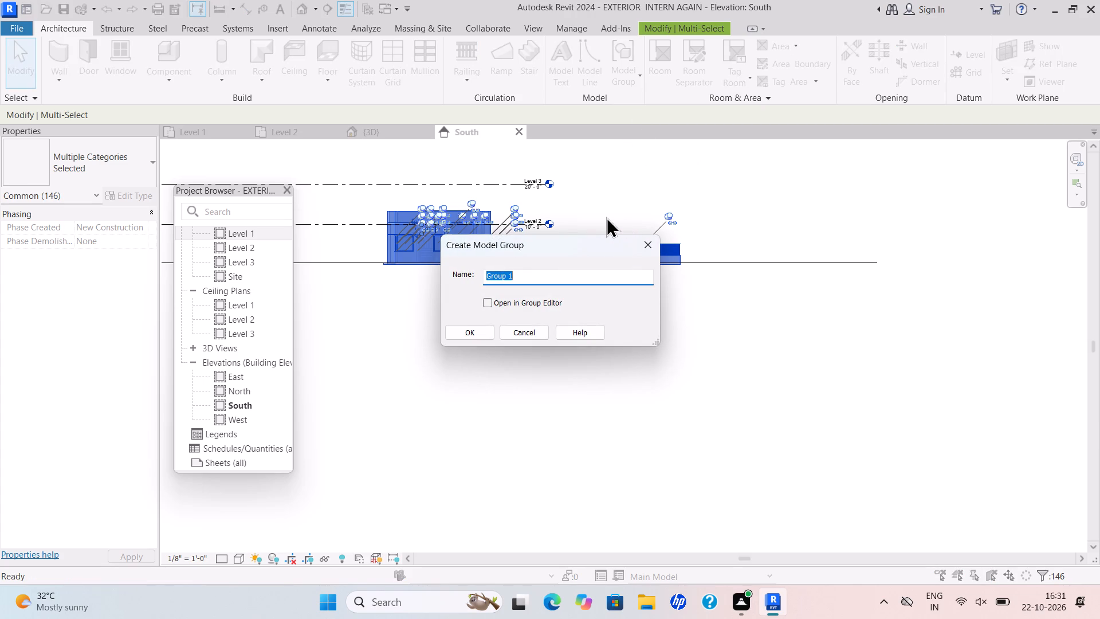
{"action": "key", "text": "BackSpace"}
{"action": "type", "text": "SS"}
{"action": "left_click", "coordinate": [478, 330]}
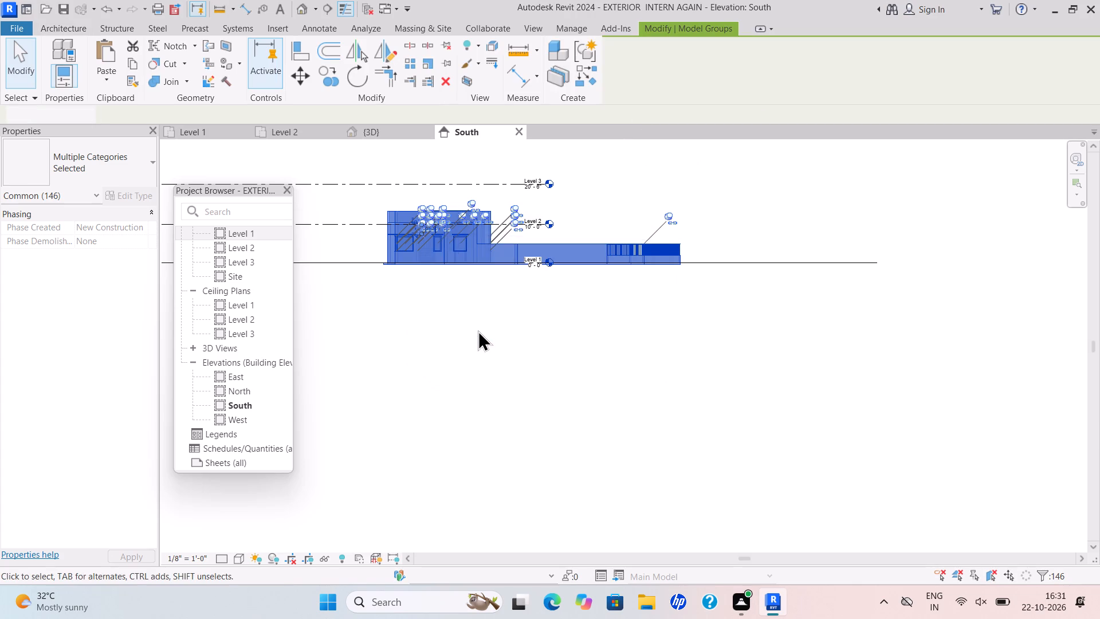
Copy the SS model group to the clipboard.
{"action": "scroll", "coordinate": [734, 217], "scroll_direction": "down", "scroll_amount": 2}
{"action": "middle_click_drag", "start_coordinate": [728, 236], "coordinate": [728, 252]}
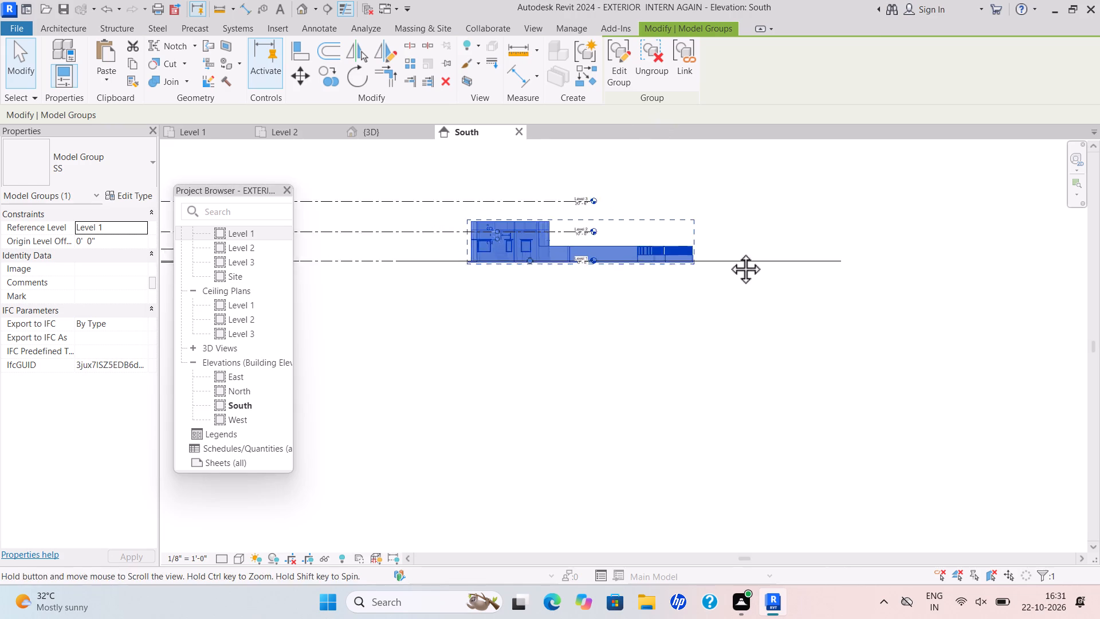
{"action": "scroll", "coordinate": [728, 252], "scroll_direction": "down", "scroll_amount": 1}
{"action": "middle_click_drag", "start_coordinate": [728, 252], "coordinate": [729, 259]}
{"action": "middle_click_drag", "start_coordinate": [747, 240], "coordinate": [742, 247]}
{"action": "scroll", "coordinate": [747, 240], "scroll_direction": "down", "scroll_amount": 1}
{"action": "left_click", "coordinate": [133, 60]}
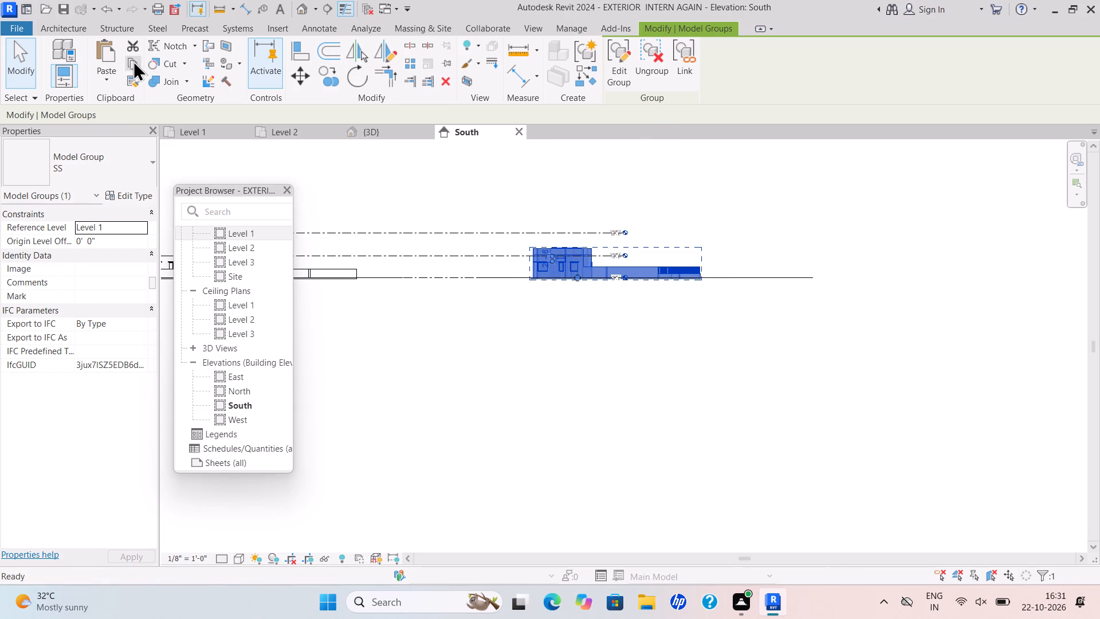
Paste the copied SS group aligned to Level 2.
{"action": "left_click", "coordinate": [121, 75]}
{"action": "left_click", "coordinate": [130, 126]}
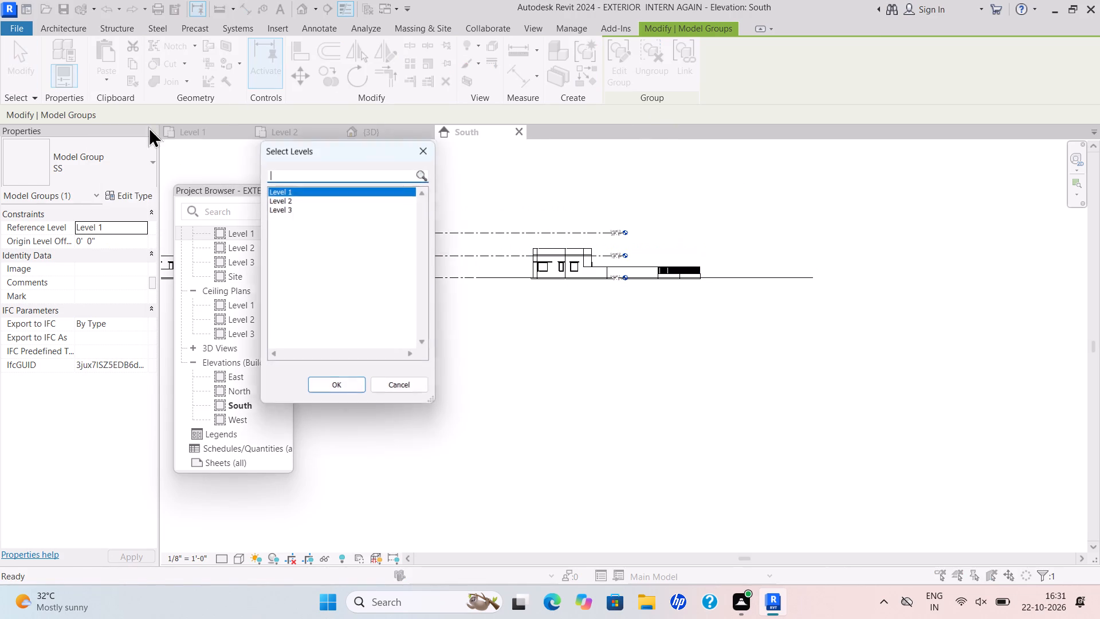
{"action": "left_click", "coordinate": [346, 194]}
{"action": "left_click", "coordinate": [292, 196]}
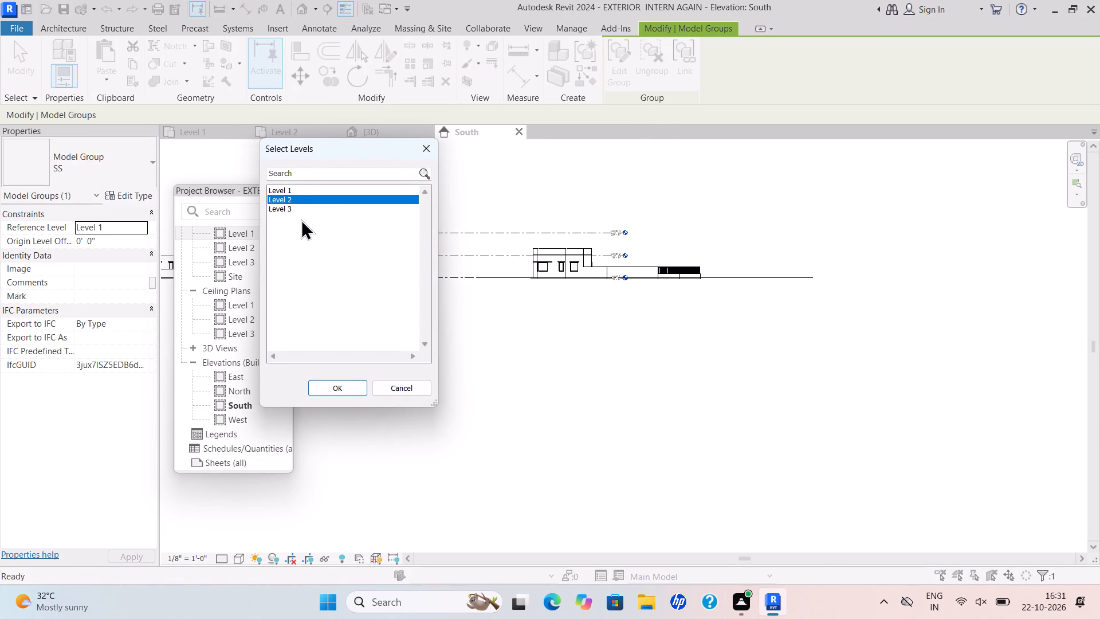
{"action": "left_click", "coordinate": [343, 384]}
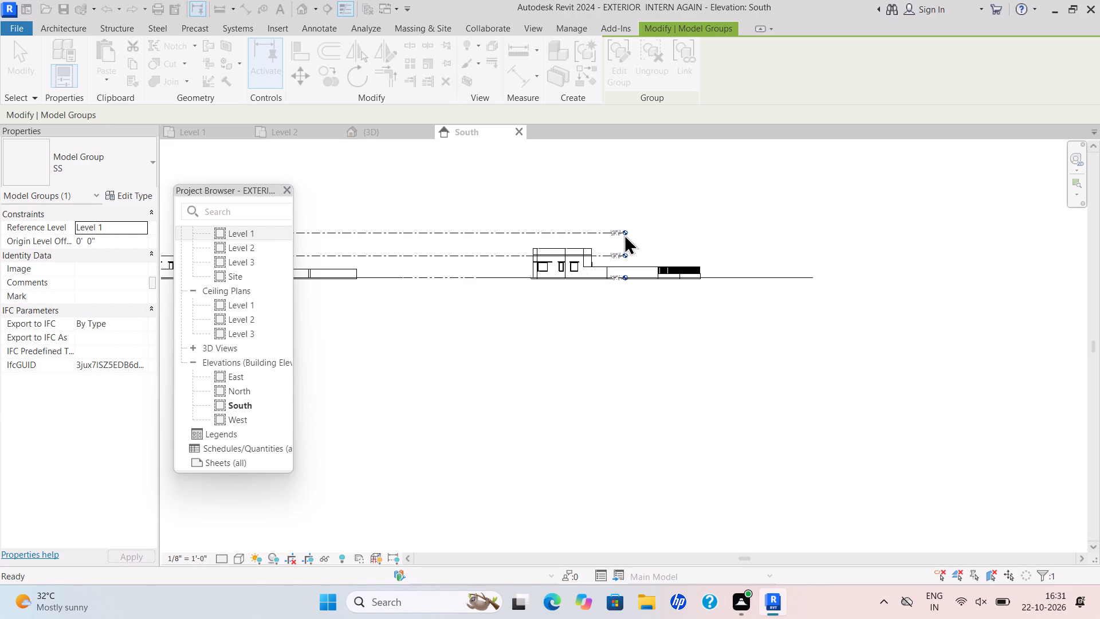
In the South elevation, align the western edge of the Level 2 SS copy with the main ground-floor block's western wall edge.
{"action": "scroll", "coordinate": [628, 226], "scroll_direction": "up", "scroll_amount": 3}
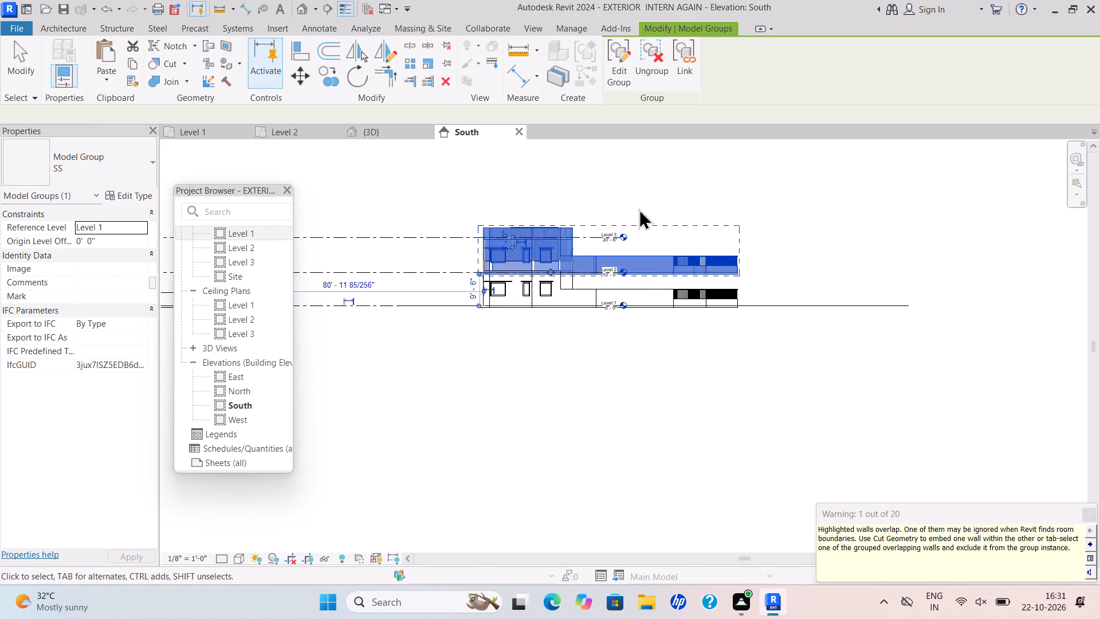
{"action": "scroll", "coordinate": [639, 208], "scroll_direction": "down", "scroll_amount": 7}
{"action": "scroll", "coordinate": [646, 202], "scroll_direction": "up", "scroll_amount": 1}
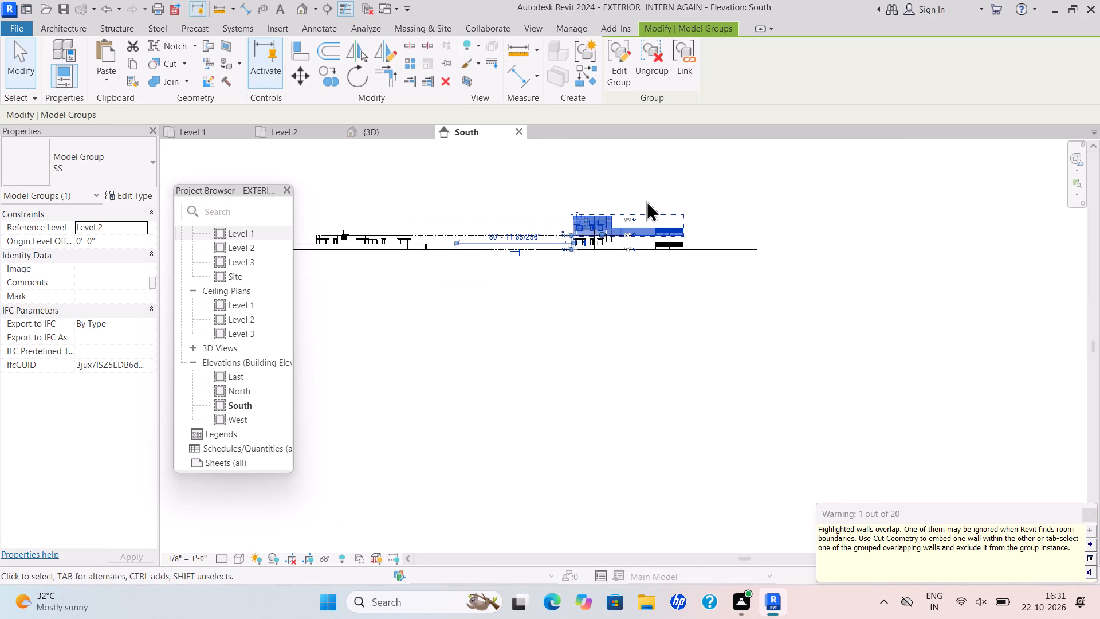
{"action": "scroll", "coordinate": [646, 201], "scroll_direction": "up", "scroll_amount": 5}
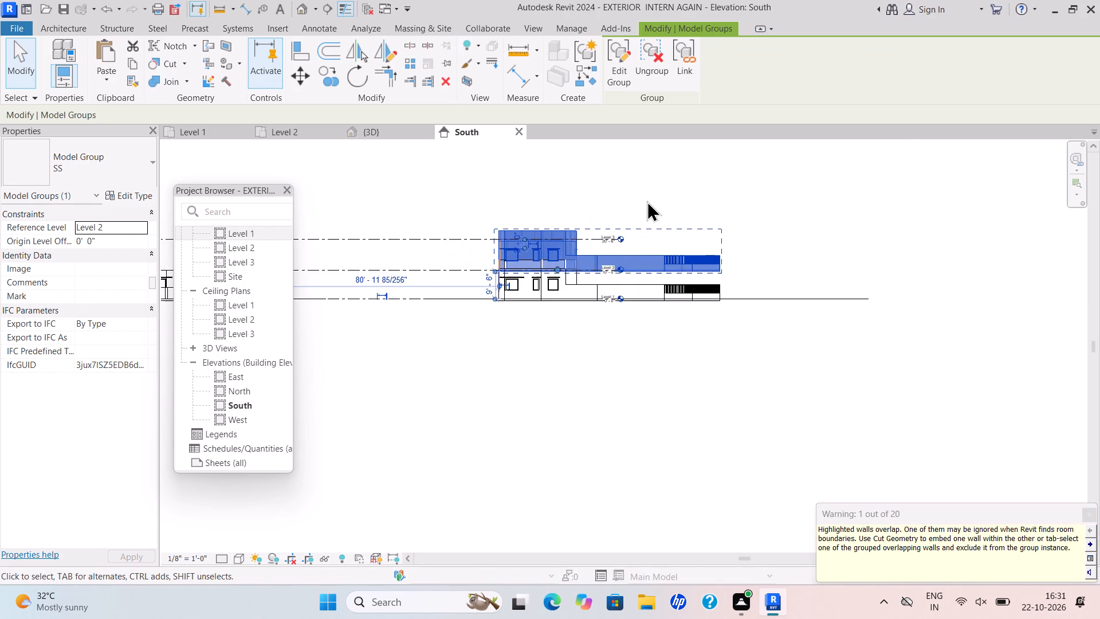
{"action": "scroll", "coordinate": [647, 201], "scroll_direction": "up", "scroll_amount": 1}
{"action": "scroll", "coordinate": [648, 199], "scroll_direction": "down", "scroll_amount": 3}
{"action": "scroll", "coordinate": [657, 224], "scroll_direction": "up", "scroll_amount": 2}
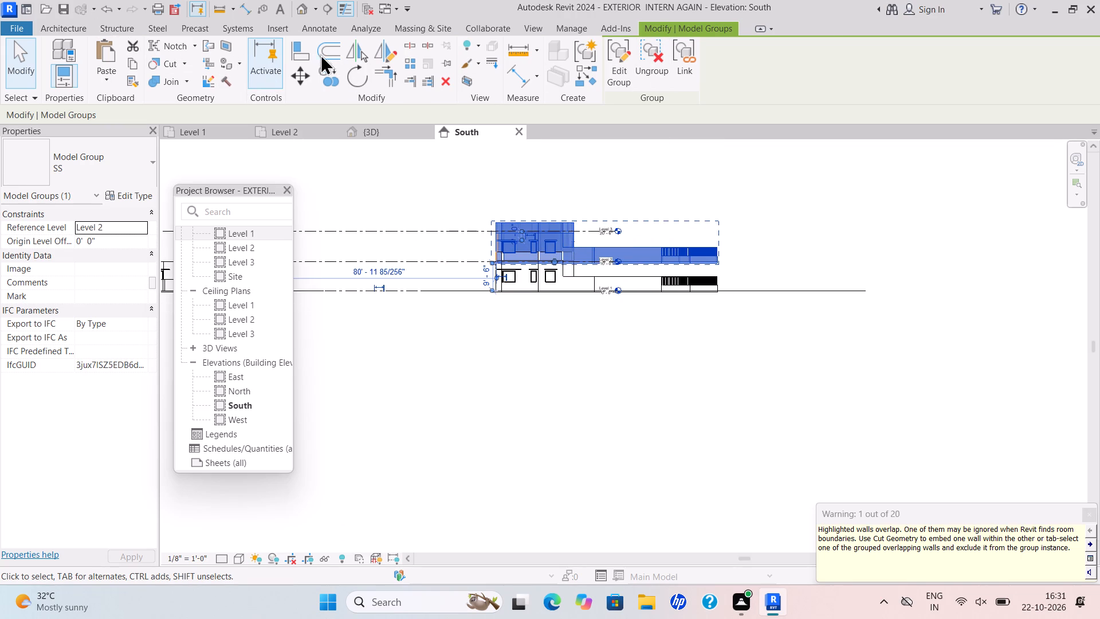
{"action": "left_click", "coordinate": [302, 49]}
{"action": "middle_click_drag", "start_coordinate": [811, 200], "coordinate": [1022, 167]}
{"action": "scroll", "coordinate": [980, 178], "scroll_direction": "down", "scroll_amount": 1}
{"action": "middle_click_drag", "start_coordinate": [389, 225], "coordinate": [462, 239]}
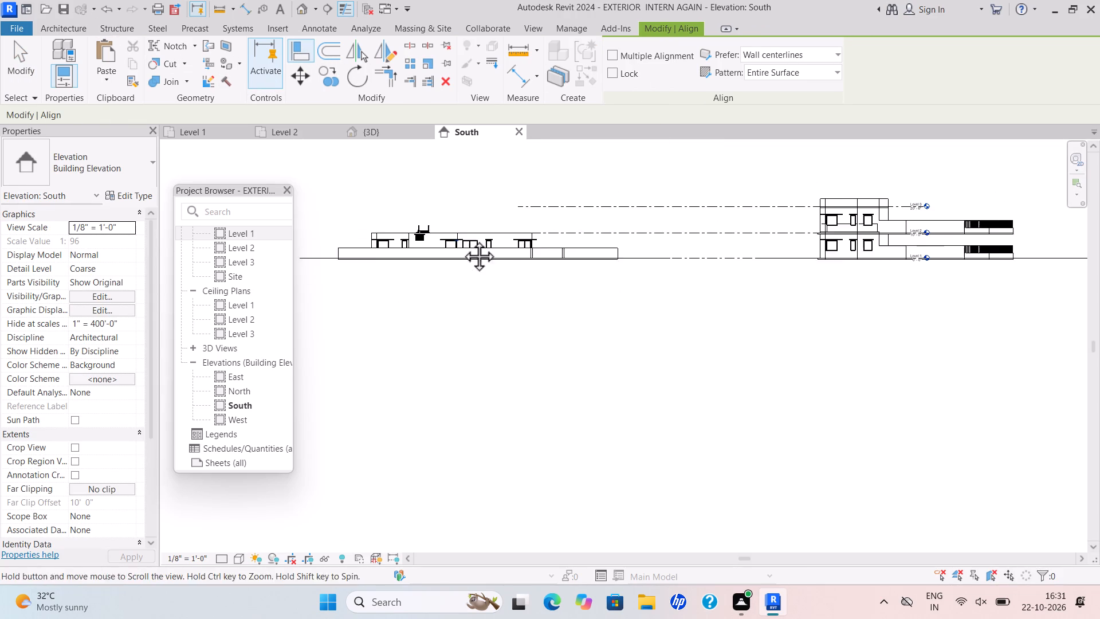
{"action": "middle_click_drag", "start_coordinate": [462, 239], "coordinate": [463, 239]}
{"action": "scroll", "coordinate": [384, 238], "scroll_direction": "up", "scroll_amount": 9}
{"action": "left_click", "coordinate": [349, 265]}
{"action": "scroll", "coordinate": [573, 225], "scroll_direction": "down", "scroll_amount": 1}
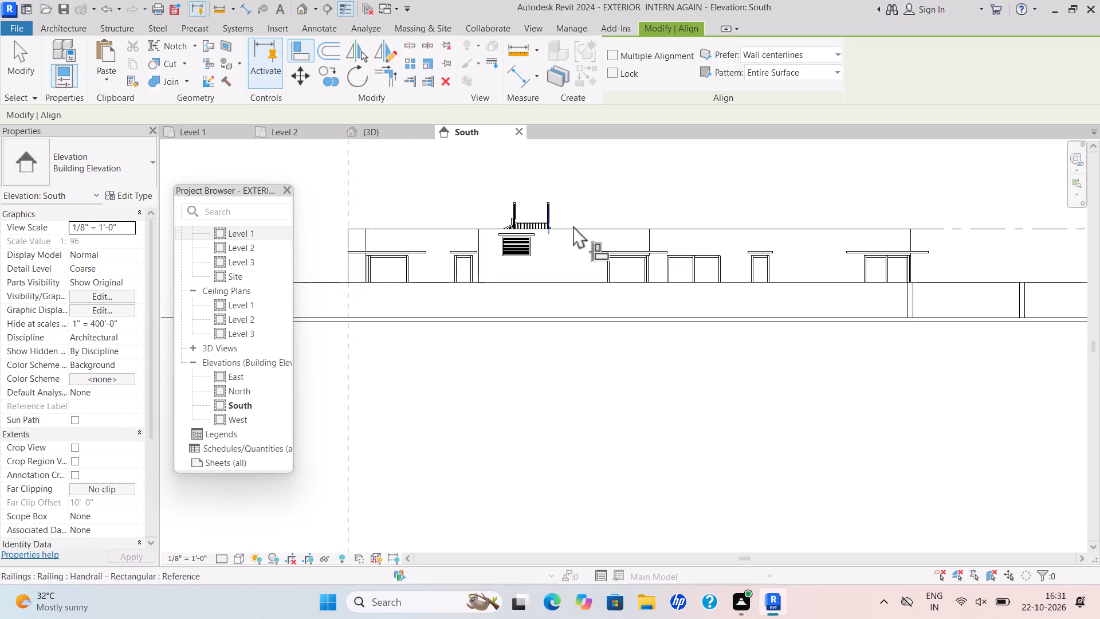
{"action": "scroll", "coordinate": [573, 225], "scroll_direction": "down", "scroll_amount": 7}
{"action": "middle_click_drag", "start_coordinate": [604, 217], "coordinate": [450, 257]}
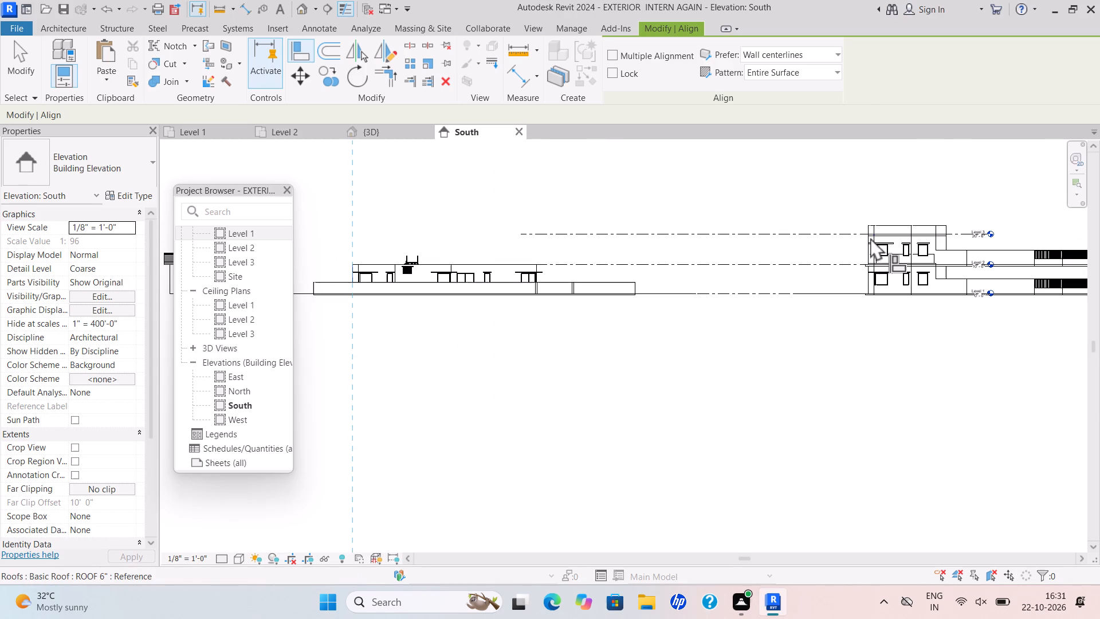
{"action": "scroll", "coordinate": [870, 237], "scroll_direction": "up", "scroll_amount": 5}
{"action": "left_click", "coordinate": [866, 240]}
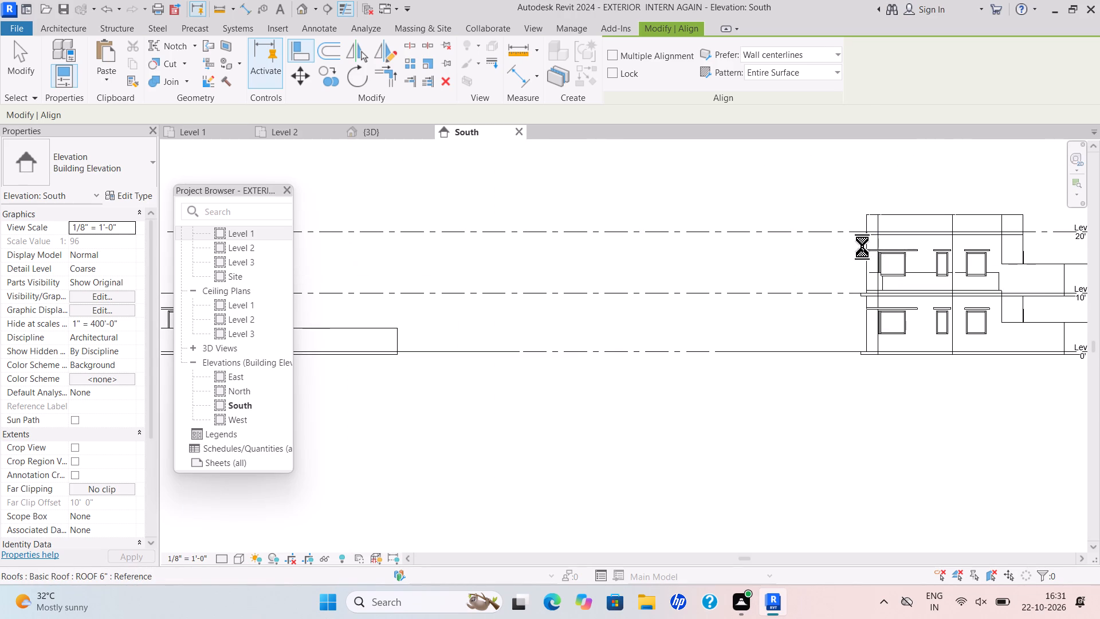
{"action": "scroll", "coordinate": [858, 242], "scroll_direction": "down", "scroll_amount": 6}
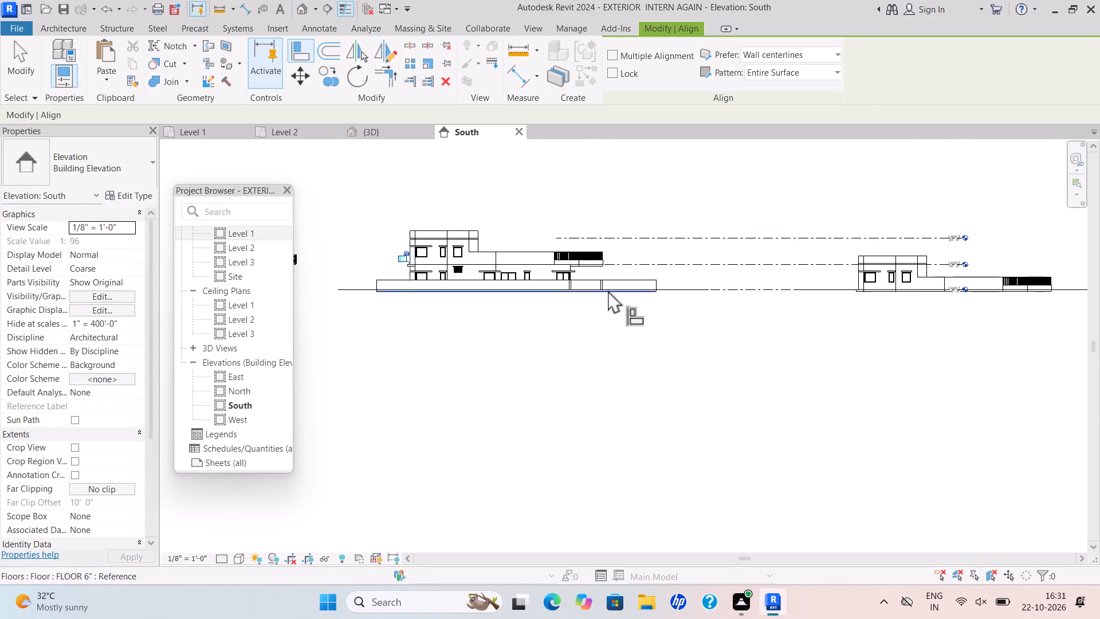
{"action": "key", "text": "Escape"}
{"action": "scroll", "coordinate": [529, 199], "scroll_direction": "up", "scroll_amount": 1}
{"action": "scroll", "coordinate": [608, 247], "scroll_direction": "up", "scroll_amount": 4}
{"action": "key", "text": "Escape"}
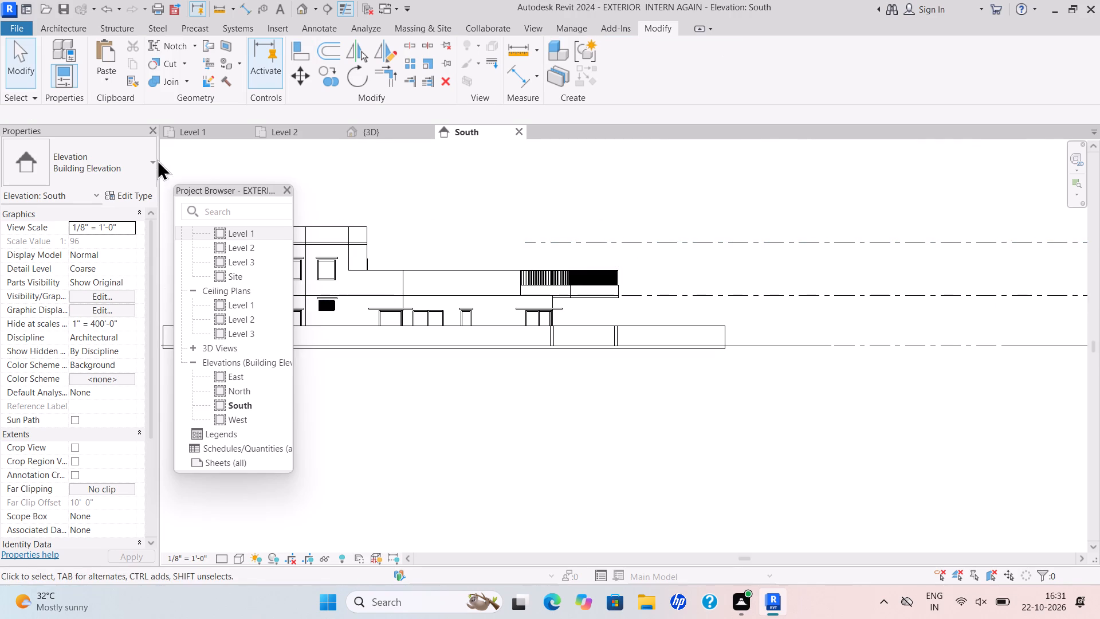
Examine in the 3D view how the upper SS group sits over the main ground-floor block.
{"action": "left_click", "coordinate": [366, 128]}
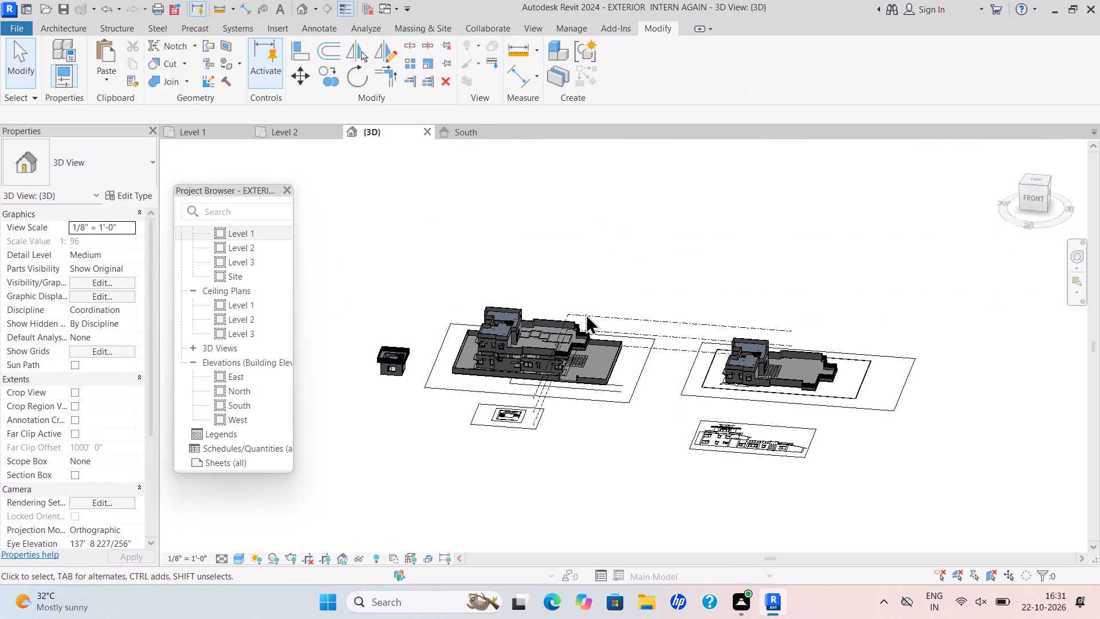
{"action": "scroll", "coordinate": [592, 324], "scroll_direction": "up", "scroll_amount": 7}
{"action": "scroll", "coordinate": [553, 393], "scroll_direction": "up", "scroll_amount": 1}
{"action": "scroll", "coordinate": [551, 394], "scroll_direction": "down", "scroll_amount": 1}
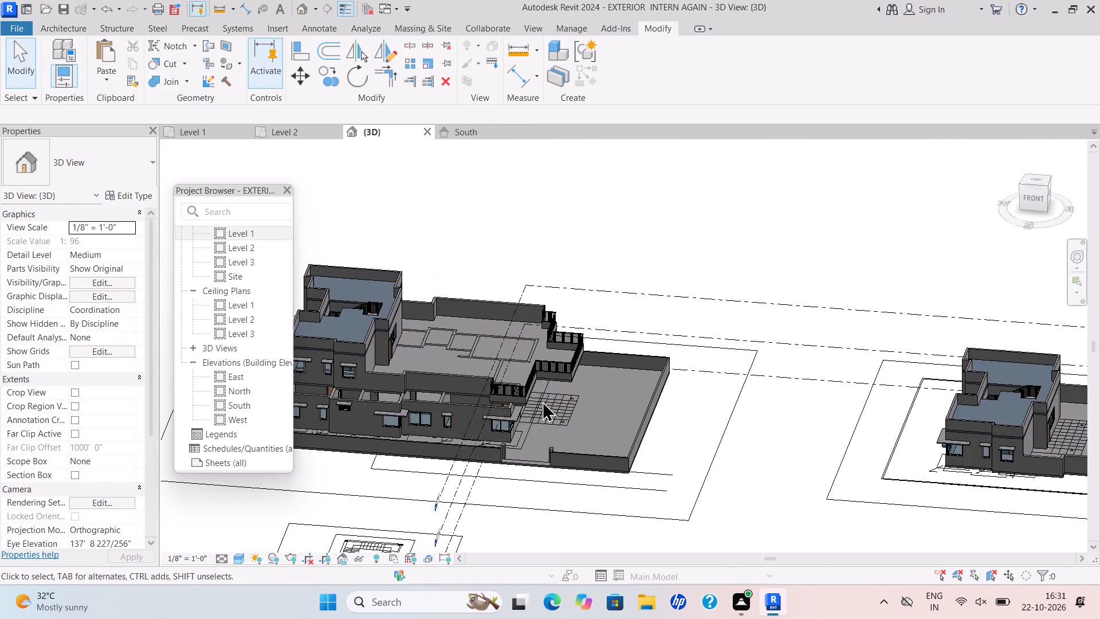
{"action": "scroll", "coordinate": [540, 397], "scroll_direction": "down", "scroll_amount": 1, "text": "shift"}
{"action": "middle_click_drag", "start_coordinate": [538, 396], "coordinate": [434, 358], "text": "shift"}
{"action": "scroll", "coordinate": [628, 233], "scroll_direction": "up", "scroll_amount": 5}
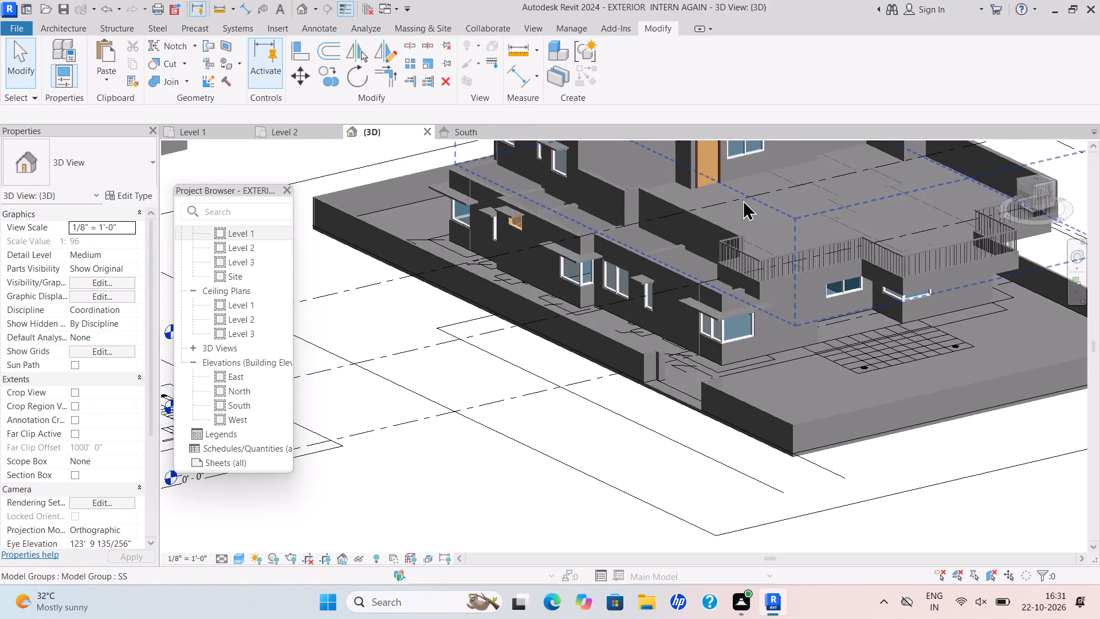
{"action": "middle_click_drag", "start_coordinate": [705, 240], "coordinate": [800, 256], "text": "shift"}
{"action": "scroll", "coordinate": [799, 296], "scroll_direction": "down", "scroll_amount": 3}
{"action": "scroll", "coordinate": [763, 358], "scroll_direction": "down", "scroll_amount": 1}
{"action": "middle_click_drag", "start_coordinate": [755, 363], "coordinate": [785, 348], "text": "shift"}
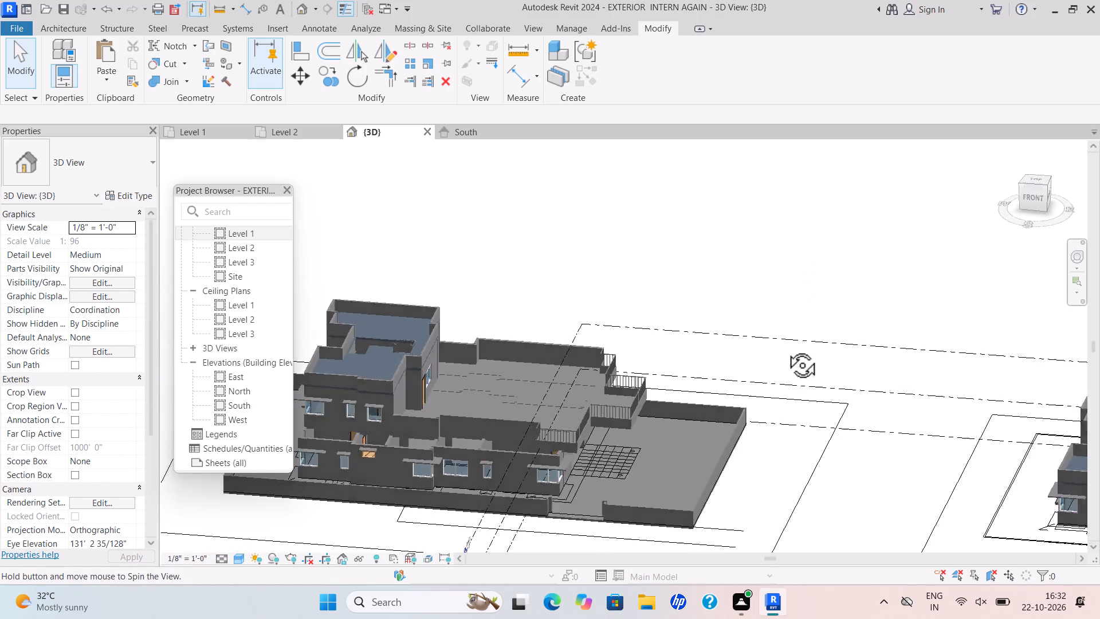
{"action": "middle_click_drag", "start_coordinate": [785, 348], "coordinate": [814, 257], "text": "shift"}
{"action": "scroll", "coordinate": [814, 257], "scroll_direction": "down", "scroll_amount": 3, "text": "shift"}
{"action": "middle_click_drag", "start_coordinate": [771, 348], "coordinate": [834, 85]}
{"action": "middle_click_drag", "start_coordinate": [571, 362], "coordinate": [682, 466], "text": "shift"}
{"action": "middle_click_drag", "start_coordinate": [788, 364], "coordinate": [459, 275]}
{"action": "scroll", "coordinate": [467, 277], "scroll_direction": "up", "scroll_amount": 7}
{"action": "middle_click_drag", "start_coordinate": [459, 275], "coordinate": [458, 275]}
Try to nudge the upper SS group into place over the ground-floor walls in the 3D view.
{"action": "left_click", "coordinate": [569, 308]}
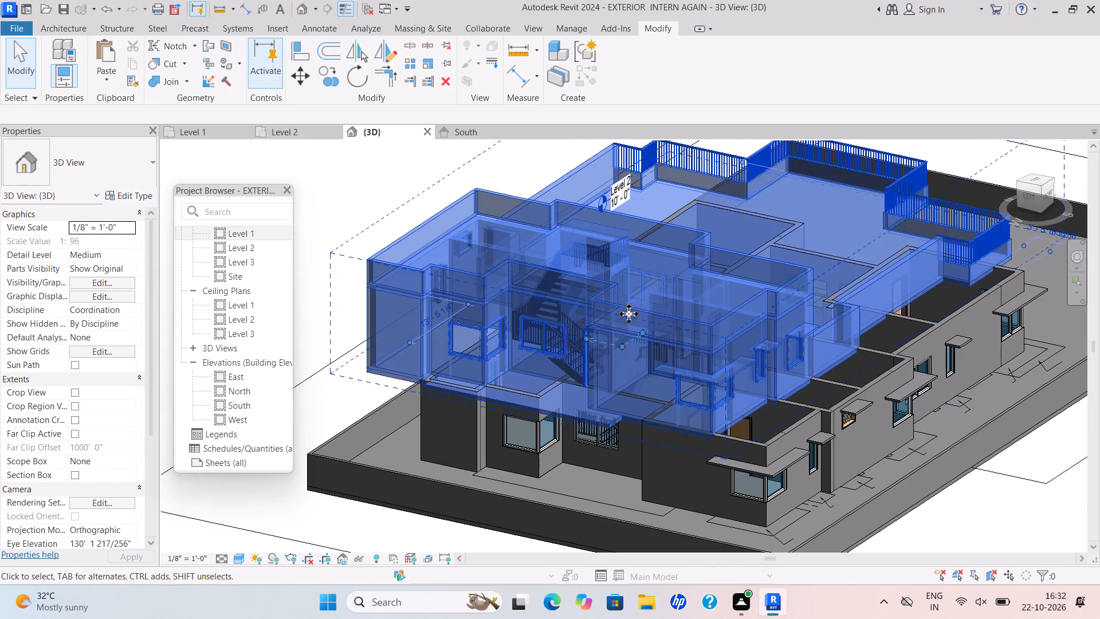
{"action": "scroll", "coordinate": [713, 314], "scroll_direction": "up", "scroll_amount": 5}
{"action": "key", "text": "Right"}
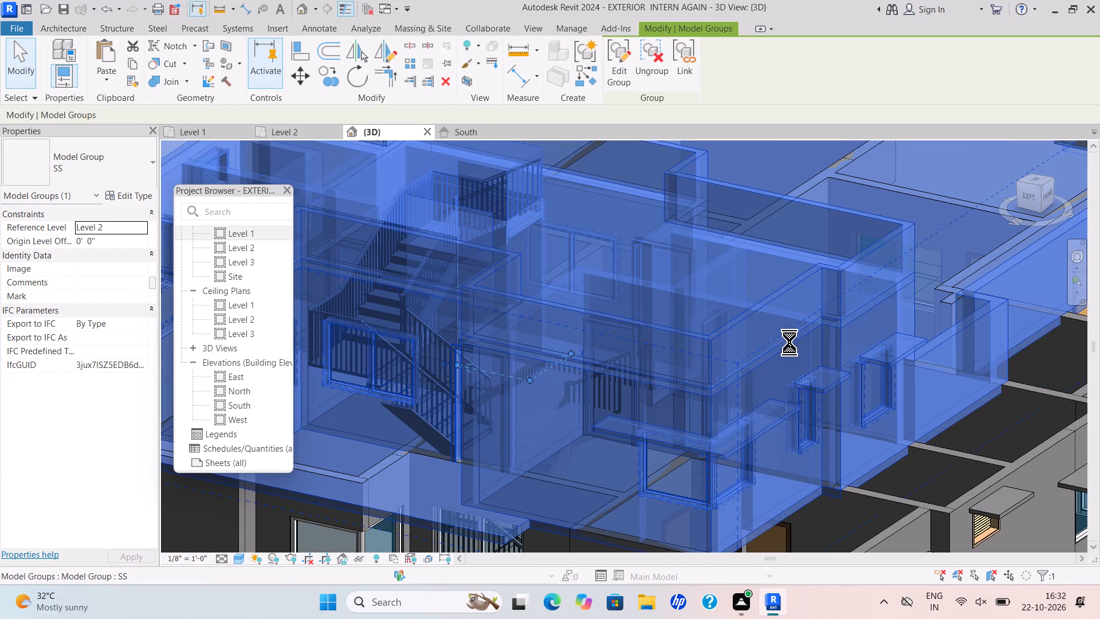
{"action": "scroll", "coordinate": [785, 338], "scroll_direction": "down", "scroll_amount": 1}
{"action": "middle_click_drag", "start_coordinate": [767, 329], "coordinate": [481, 138]}
{"action": "scroll", "coordinate": [757, 269], "scroll_direction": "down", "scroll_amount": 6}
{"action": "middle_click_drag", "start_coordinate": [741, 267], "coordinate": [587, 200]}
{"action": "scroll", "coordinate": [713, 254], "scroll_direction": "down", "scroll_amount": 2}
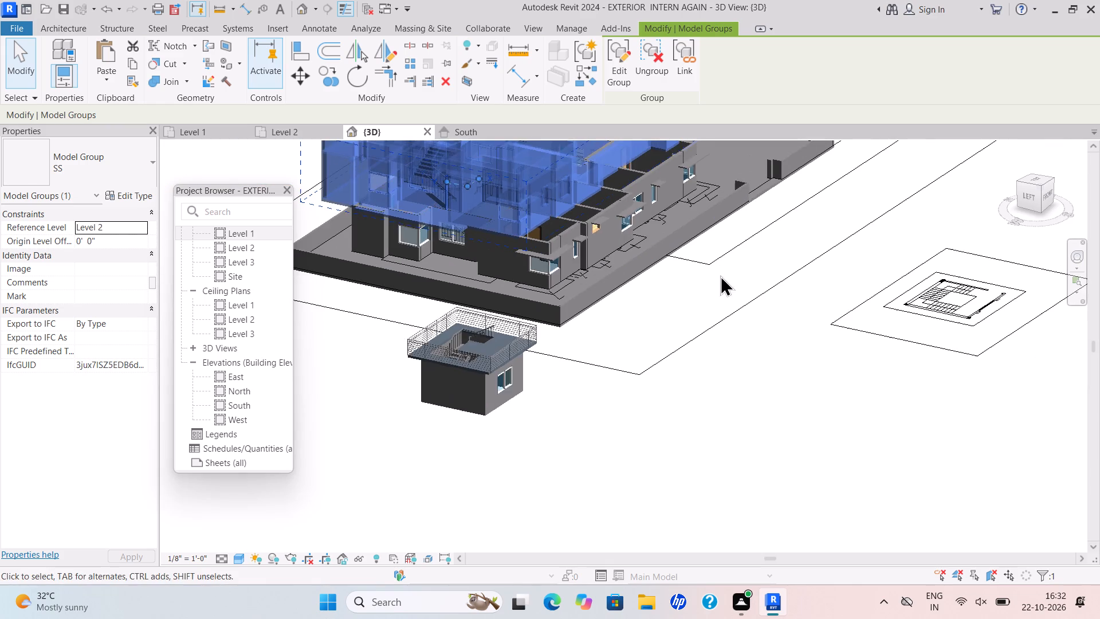
{"action": "key", "text": "Right"}
{"action": "scroll", "coordinate": [548, 268], "scroll_direction": "up", "scroll_amount": 3}
{"action": "key", "text": "Right"}
{"action": "key", "text": "Right"}
{"action": "scroll", "coordinate": [612, 259], "scroll_direction": "up", "scroll_amount": 2}
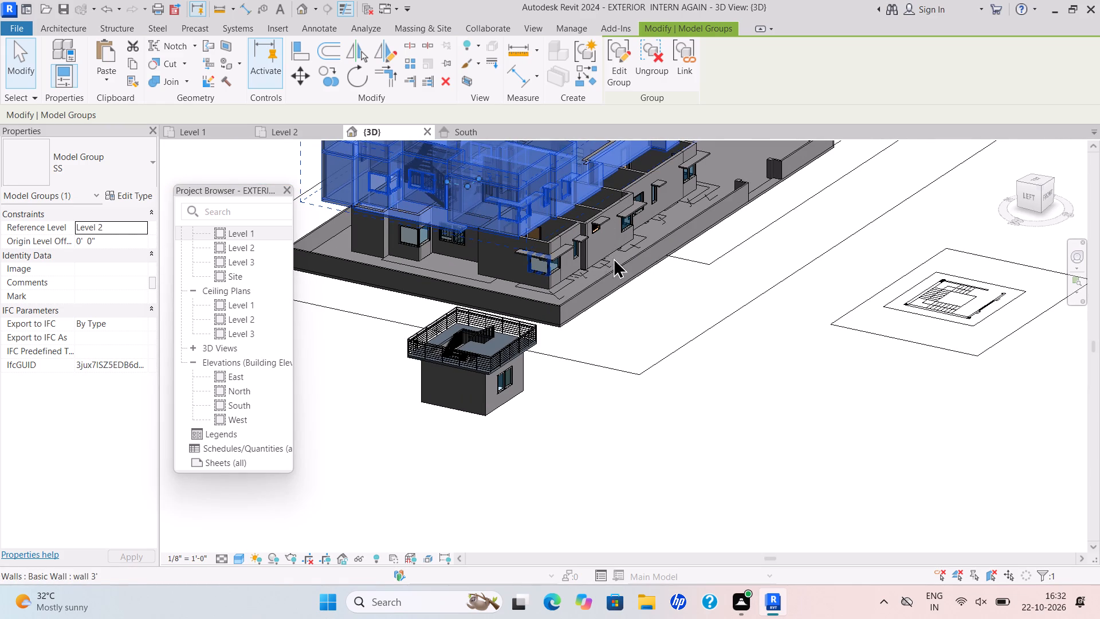
{"action": "scroll", "coordinate": [613, 257], "scroll_direction": "up", "scroll_amount": 2}
{"action": "key", "text": "Right"}
{"action": "scroll", "coordinate": [507, 249], "scroll_direction": "up", "scroll_amount": 14}
{"action": "key", "text": "Right"}
{"action": "key", "text": "Right"}
{"action": "key", "text": "Right"}
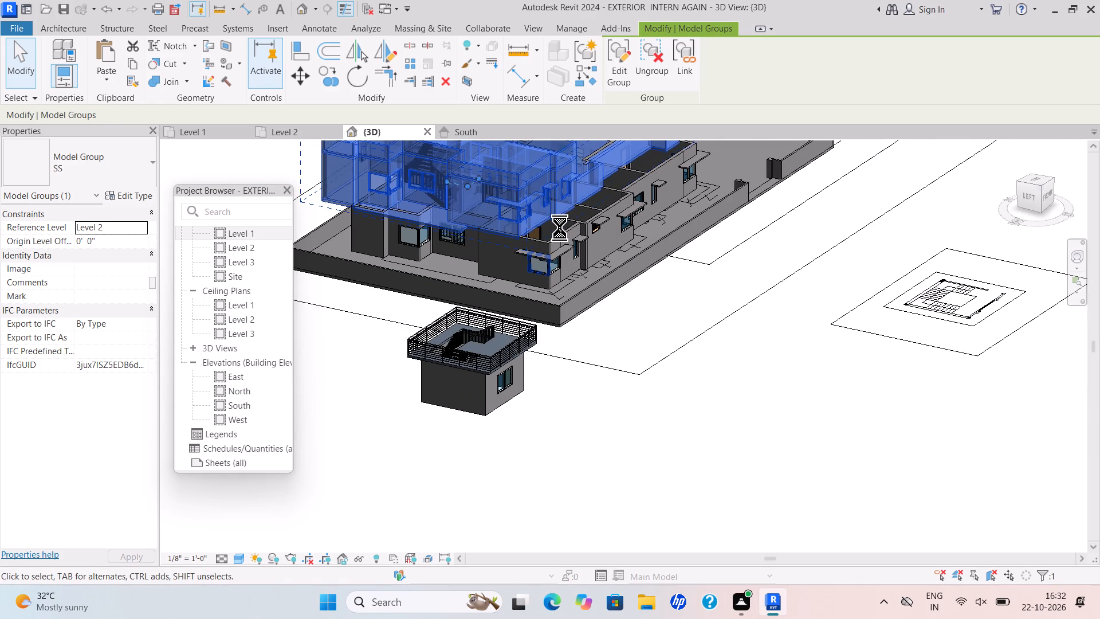
{"action": "key", "text": "Down"}
{"action": "key", "text": "Down"}
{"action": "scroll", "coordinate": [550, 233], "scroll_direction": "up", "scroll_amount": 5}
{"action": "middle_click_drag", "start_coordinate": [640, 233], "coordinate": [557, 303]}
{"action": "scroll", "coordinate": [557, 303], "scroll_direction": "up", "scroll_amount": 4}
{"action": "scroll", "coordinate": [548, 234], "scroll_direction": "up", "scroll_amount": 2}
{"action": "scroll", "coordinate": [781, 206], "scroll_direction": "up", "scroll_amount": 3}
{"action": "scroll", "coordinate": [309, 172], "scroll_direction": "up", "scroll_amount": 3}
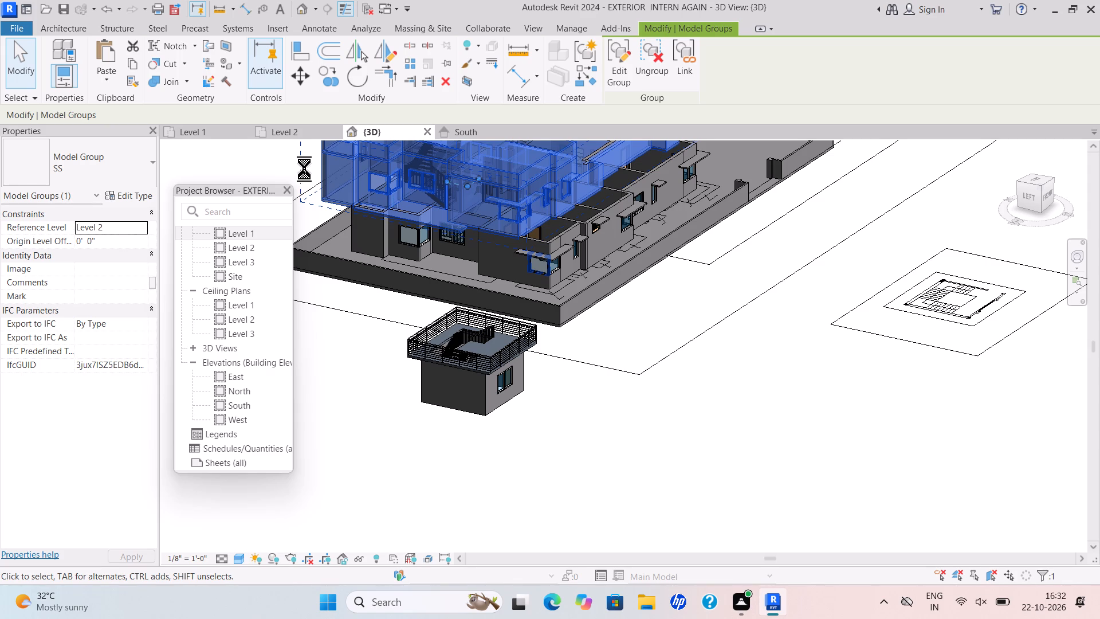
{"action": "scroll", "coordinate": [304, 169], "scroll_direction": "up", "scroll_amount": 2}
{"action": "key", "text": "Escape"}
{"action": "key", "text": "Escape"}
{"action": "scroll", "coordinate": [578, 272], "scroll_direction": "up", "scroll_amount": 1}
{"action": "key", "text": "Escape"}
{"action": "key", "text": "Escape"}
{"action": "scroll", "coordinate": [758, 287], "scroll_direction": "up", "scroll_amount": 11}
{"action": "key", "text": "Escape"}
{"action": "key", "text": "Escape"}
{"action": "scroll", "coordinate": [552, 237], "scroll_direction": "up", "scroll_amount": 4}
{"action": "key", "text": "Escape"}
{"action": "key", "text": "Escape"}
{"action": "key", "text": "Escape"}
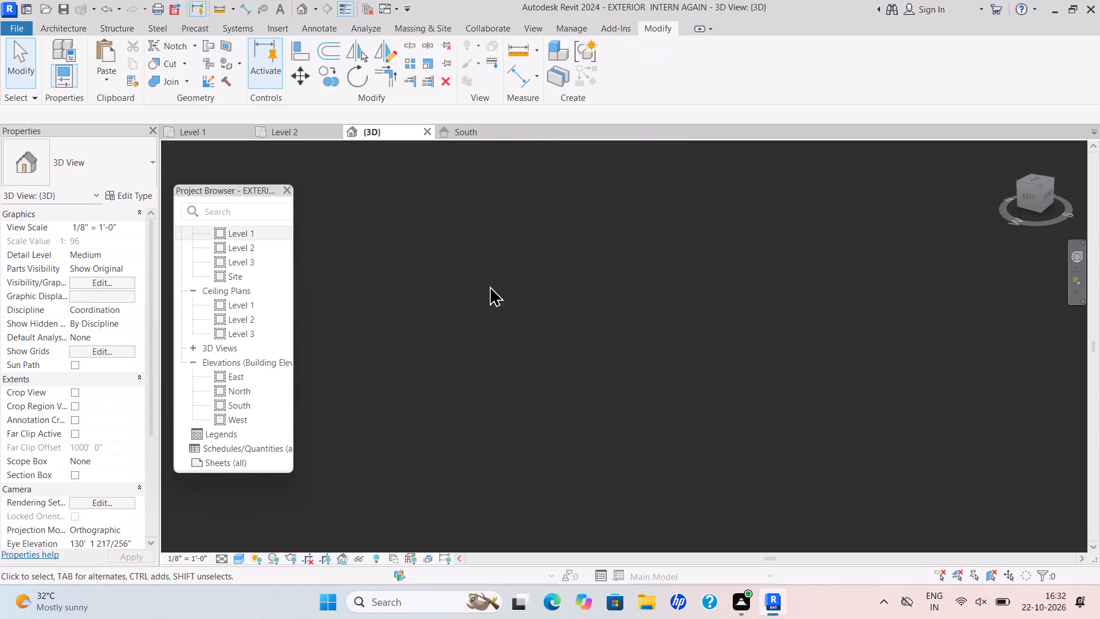
Select the upper SS group in the 3D view and nudge it two increments to the right.
{"action": "scroll", "coordinate": [588, 320], "scroll_direction": "down", "scroll_amount": 3}
{"action": "scroll", "coordinate": [588, 320], "scroll_direction": "down", "scroll_amount": 20}
{"action": "scroll", "coordinate": [588, 320], "scroll_direction": "down", "scroll_amount": 20}
{"action": "scroll", "coordinate": [588, 320], "scroll_direction": "down", "scroll_amount": 8}
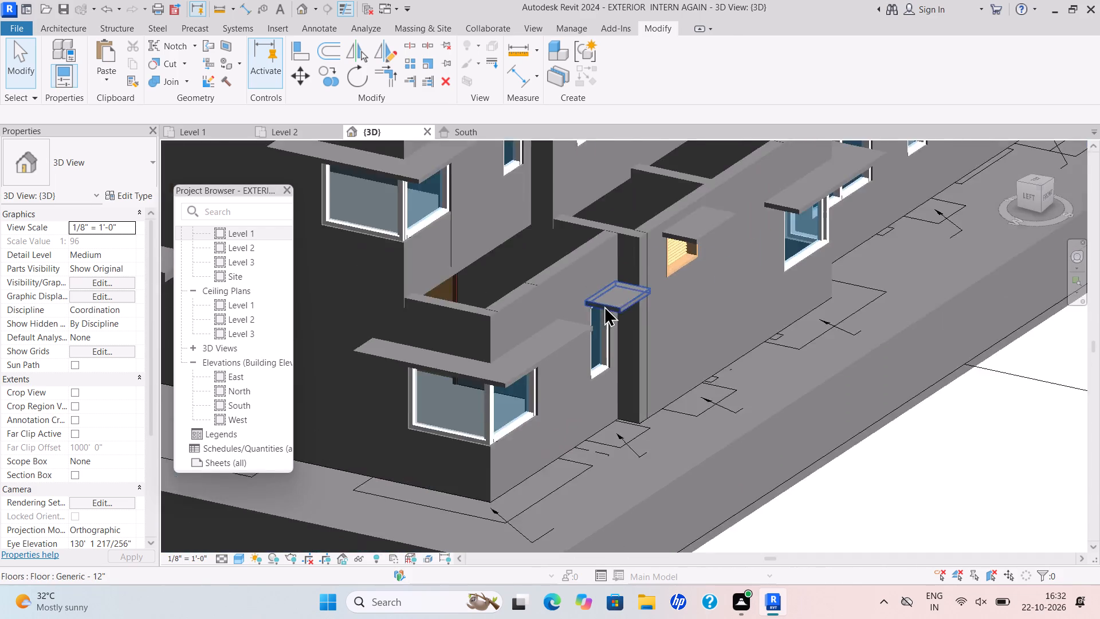
{"action": "scroll", "coordinate": [604, 305], "scroll_direction": "down", "scroll_amount": 3}
{"action": "scroll", "coordinate": [555, 265], "scroll_direction": "up", "scroll_amount": 2}
{"action": "left_click", "coordinate": [540, 220]}
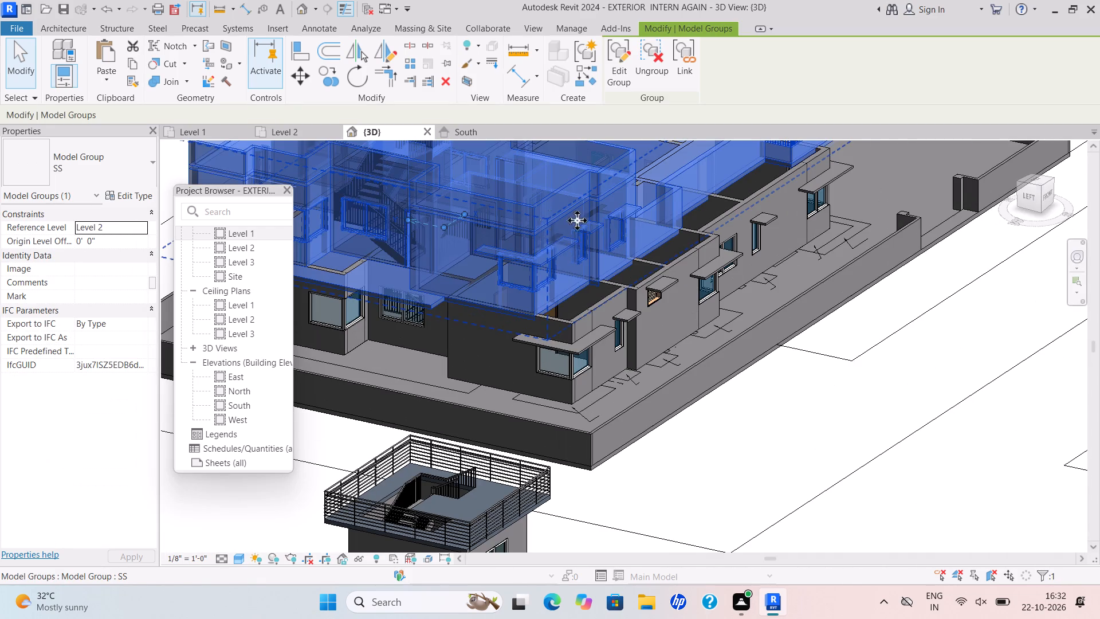
{"action": "scroll", "coordinate": [619, 220], "scroll_direction": "up", "scroll_amount": 2}
{"action": "key", "text": "Right"}
{"action": "key", "text": "Right"}
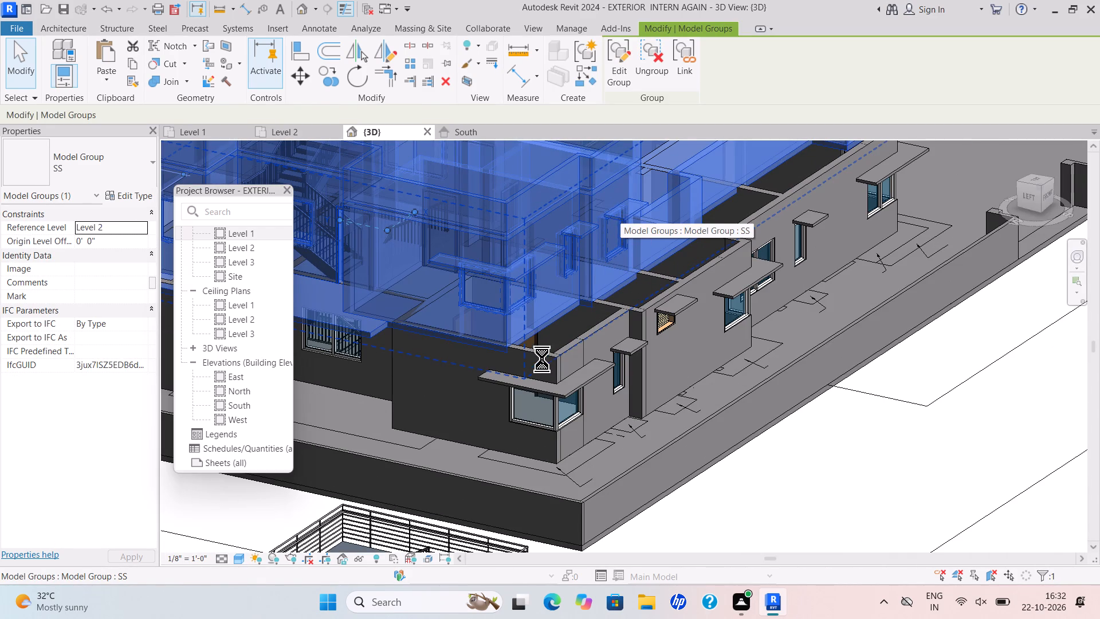
Move the upper SS group from its bottom corner to the outer top corner of the ground-floor wall.
{"action": "left_click", "coordinate": [304, 78]}
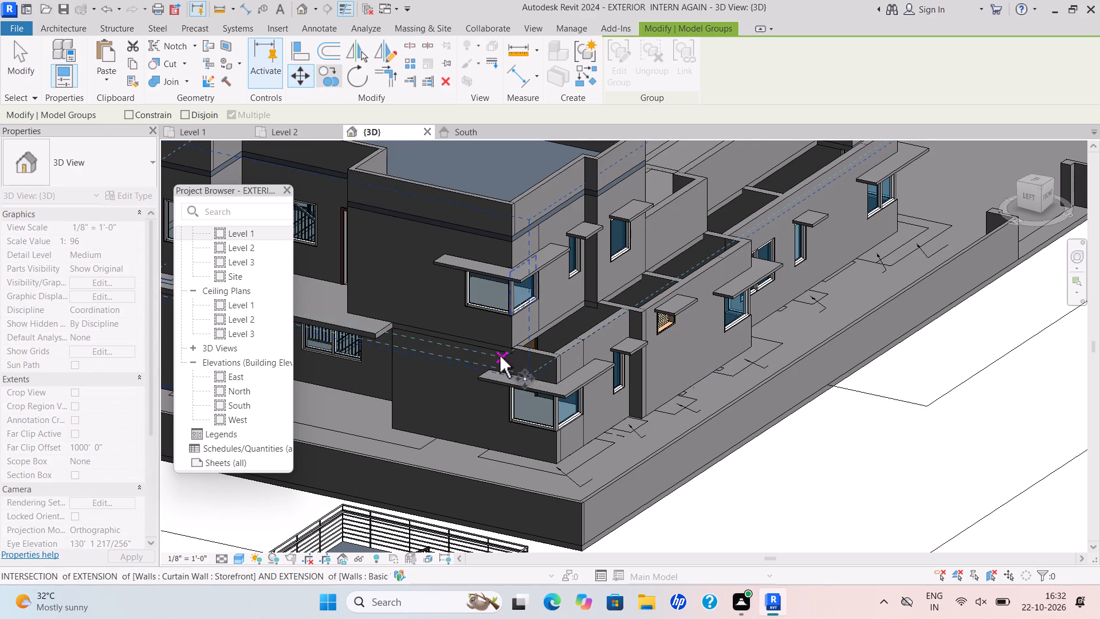
{"action": "scroll", "coordinate": [504, 354], "scroll_direction": "up", "scroll_amount": 11}
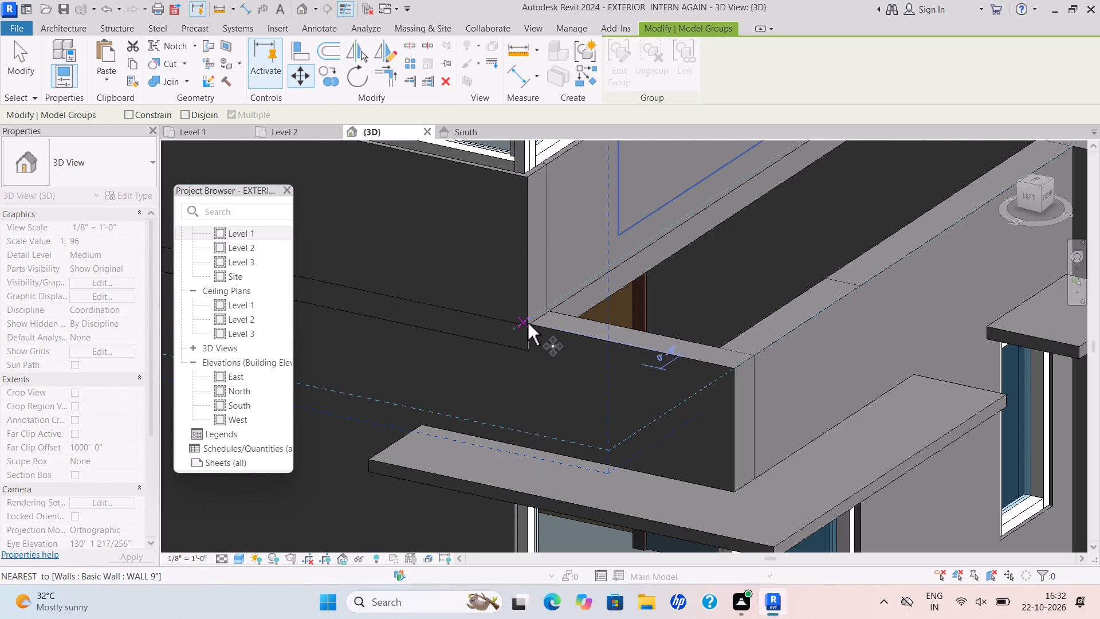
{"action": "left_click", "coordinate": [525, 324]}
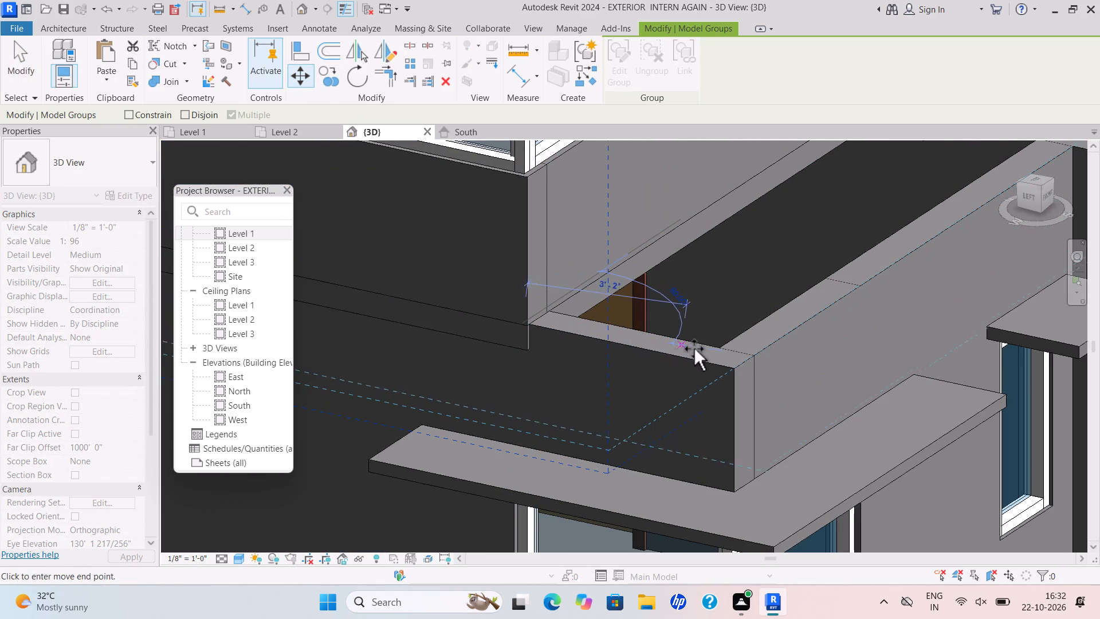
{"action": "scroll", "coordinate": [733, 370], "scroll_direction": "up", "scroll_amount": 11}
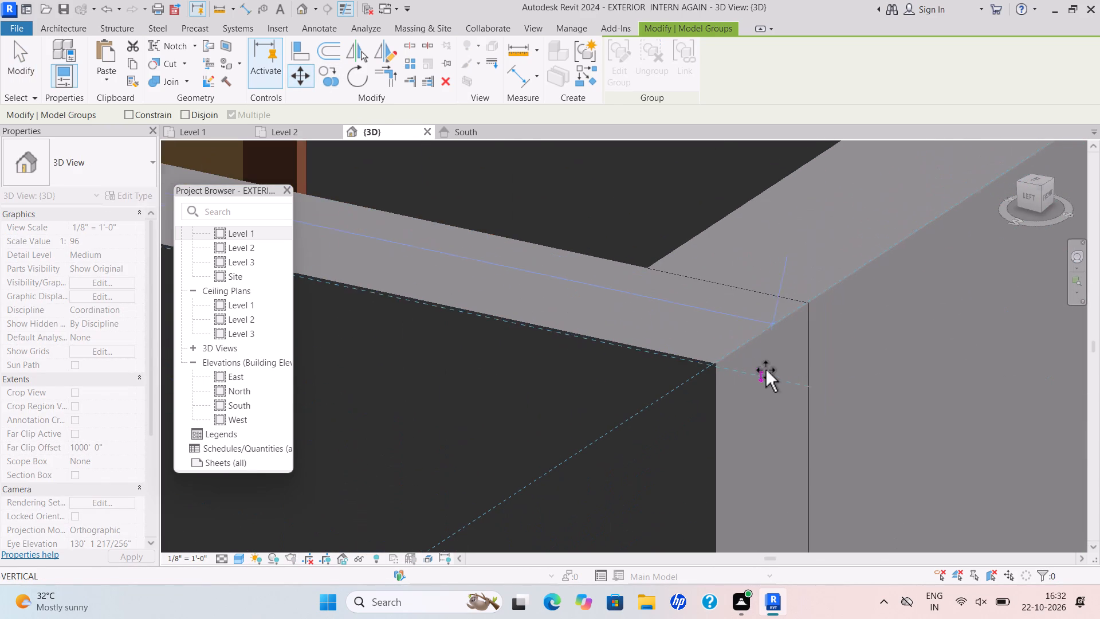
{"action": "left_click", "coordinate": [717, 365]}
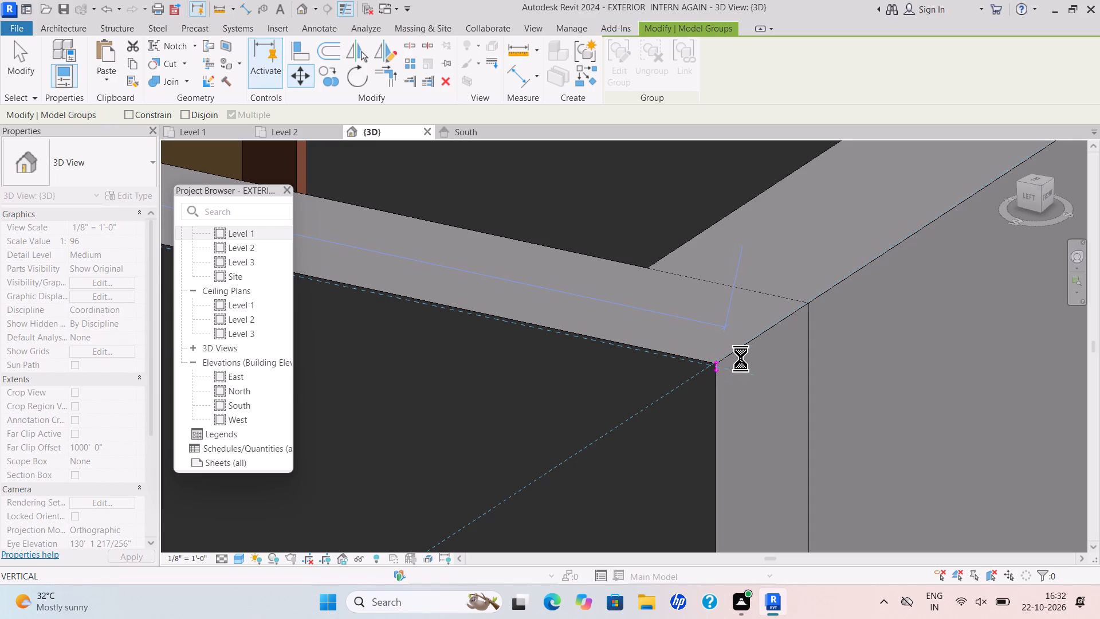
{"action": "scroll", "coordinate": [737, 359], "scroll_direction": "down", "scroll_amount": 16}
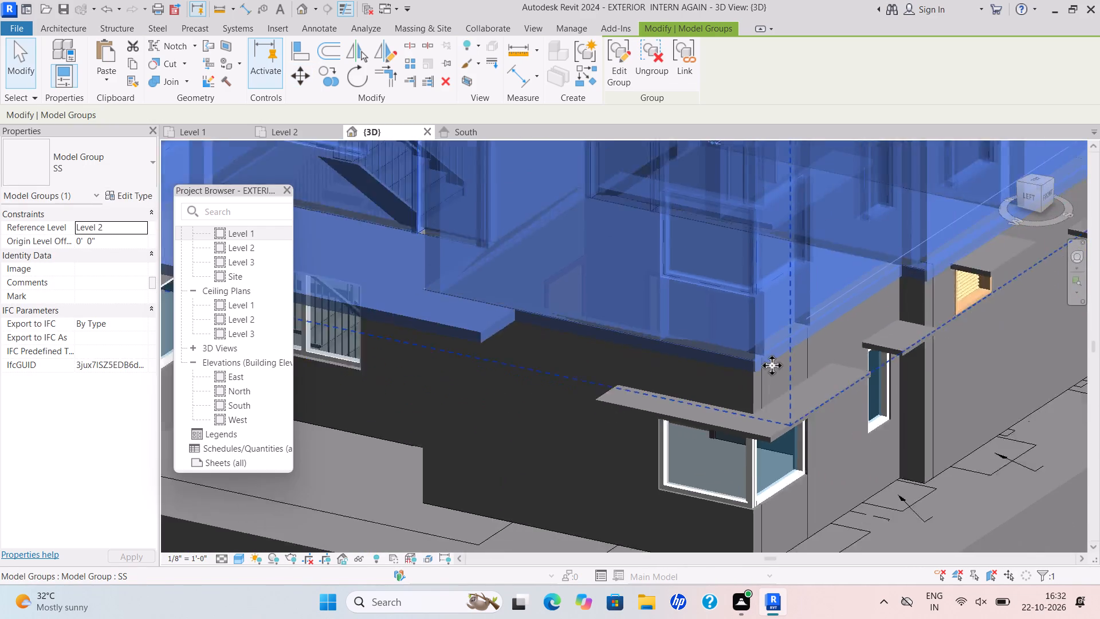
{"action": "scroll", "coordinate": [772, 365], "scroll_direction": "down", "scroll_amount": 7}
{"action": "key", "text": "Escape"}
{"action": "scroll", "coordinate": [808, 362], "scroll_direction": "up", "scroll_amount": 11}
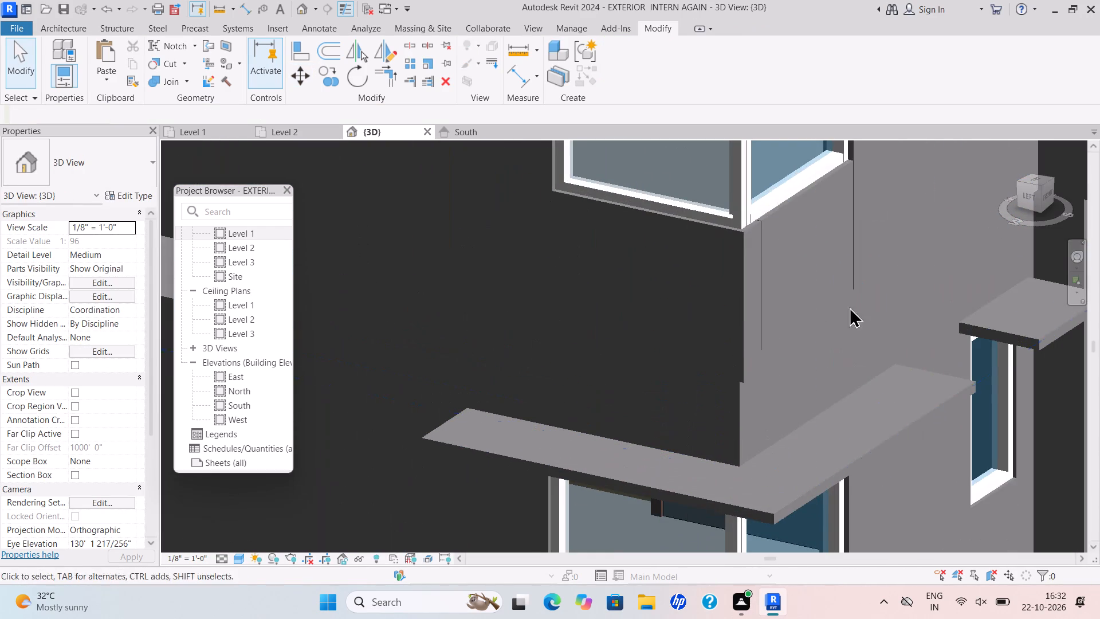
{"action": "scroll", "coordinate": [704, 409], "scroll_direction": "up", "scroll_amount": 5}
{"action": "key", "text": "Escape"}
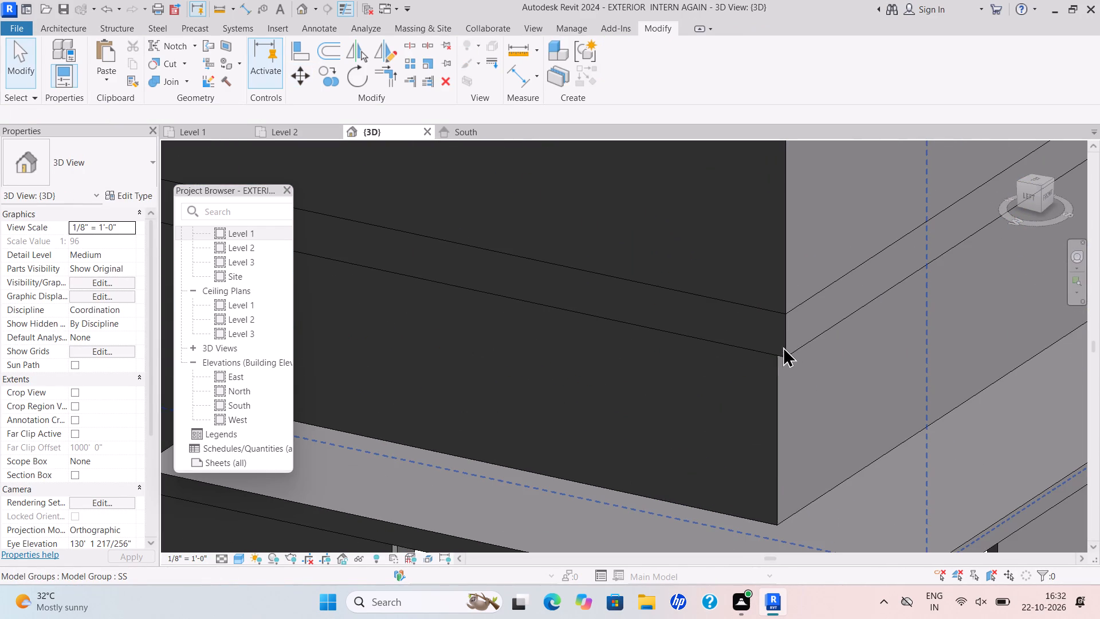
{"action": "key", "text": "Escape"}
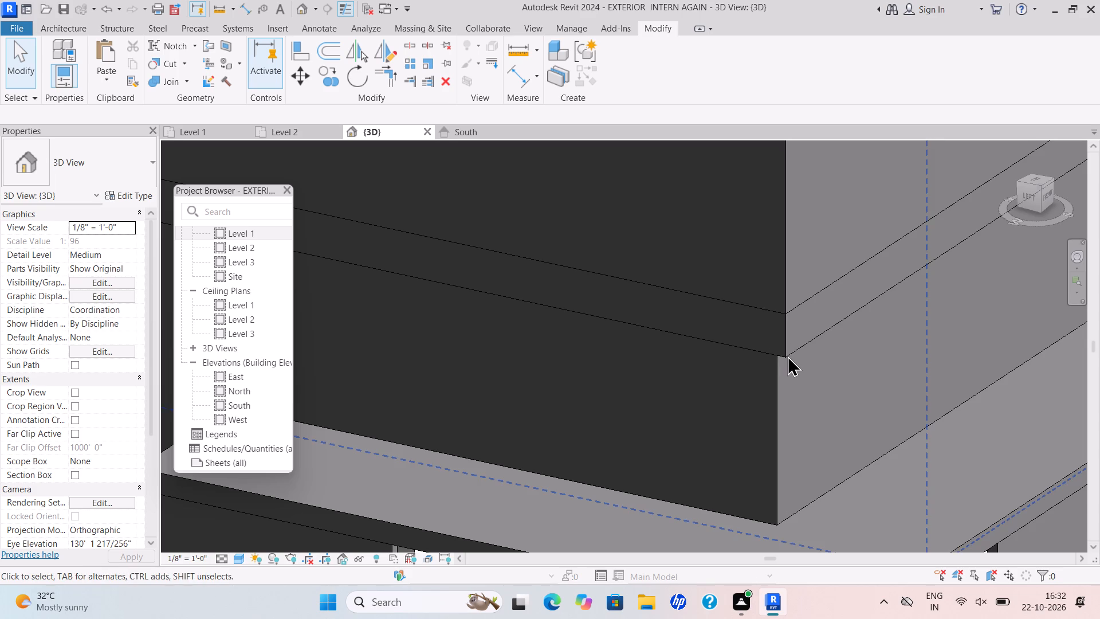
Nudge the upper SS group seven increments to the left to reduce its overhang at the ground-floor wall corner.
{"action": "left_click", "coordinate": [787, 355]}
{"action": "key", "text": "Left"}
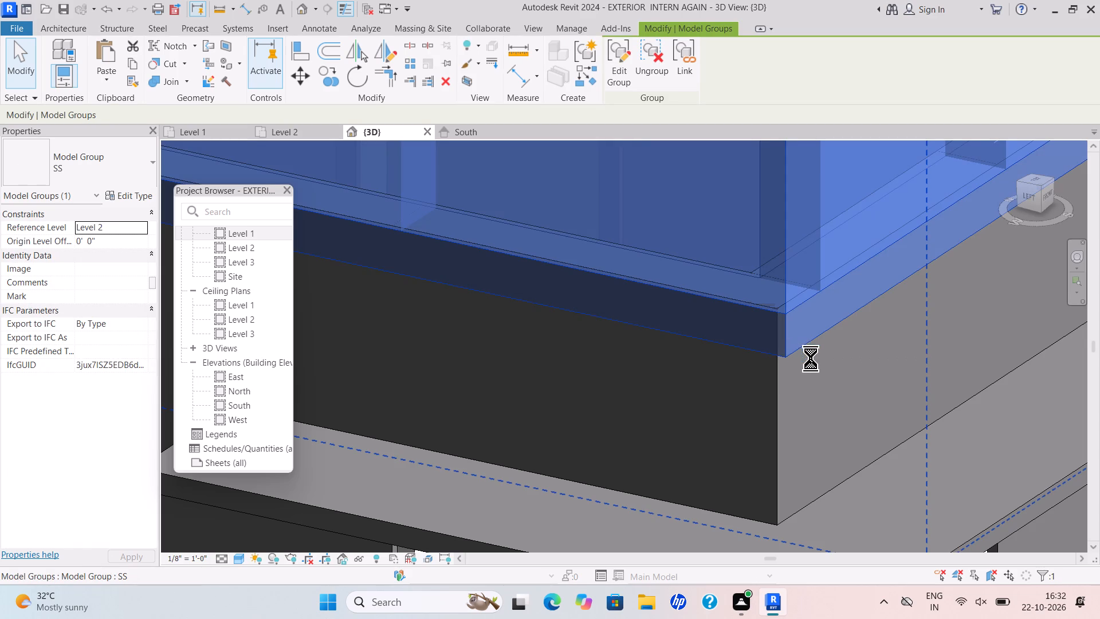
{"action": "key", "text": "Left"}
{"action": "scroll", "coordinate": [788, 365], "scroll_direction": "up", "scroll_amount": 6}
{"action": "key", "text": "Left"}
{"action": "key", "text": "Left"}
{"action": "scroll", "coordinate": [824, 343], "scroll_direction": "up", "scroll_amount": 5}
{"action": "key", "text": "Left"}
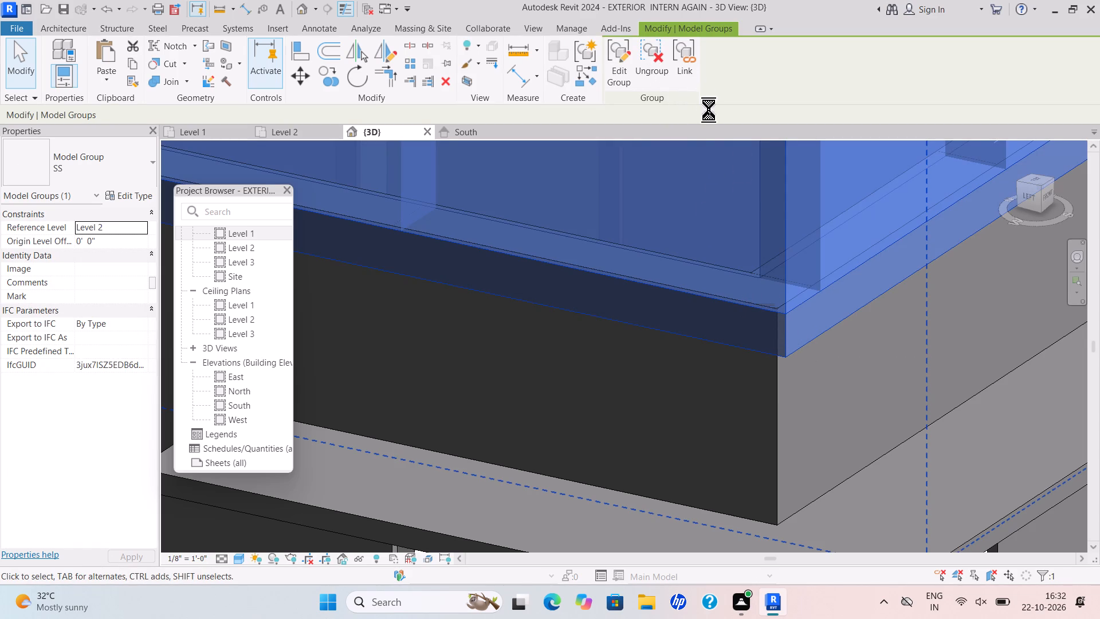
{"action": "key", "text": "Left"}
{"action": "key", "text": "Left"}
{"action": "scroll", "coordinate": [790, 369], "scroll_direction": "up", "scroll_amount": 2}
{"action": "scroll", "coordinate": [834, 314], "scroll_direction": "down", "scroll_amount": 4}
{"action": "middle_click_drag", "start_coordinate": [815, 334], "coordinate": [774, 378]}
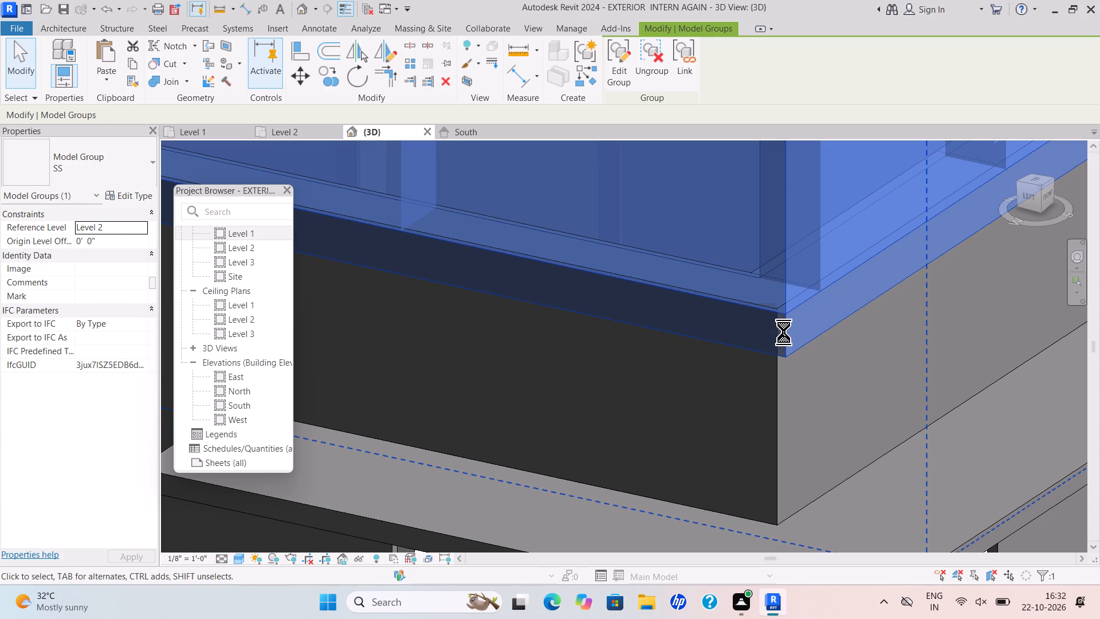
{"action": "scroll", "coordinate": [560, 344], "scroll_direction": "down", "scroll_amount": 5}
{"action": "middle_click_drag", "start_coordinate": [560, 350], "coordinate": [547, 375]}
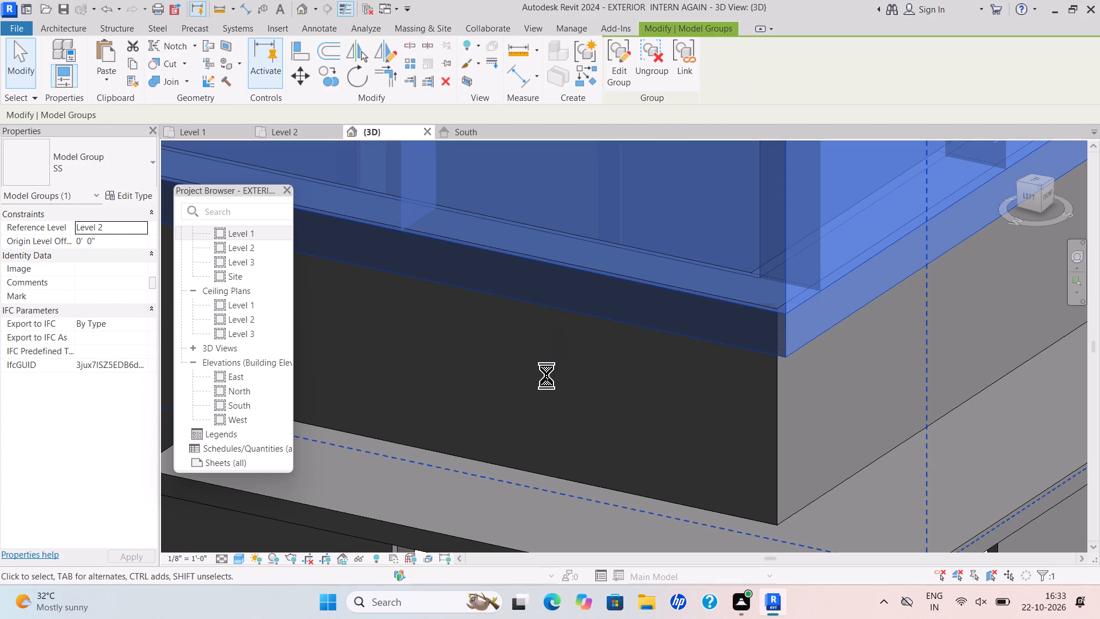
{"action": "scroll", "coordinate": [547, 375], "scroll_direction": "down", "scroll_amount": 2}
{"action": "middle_click_drag", "start_coordinate": [547, 375], "coordinate": [538, 374]}
{"action": "scroll", "coordinate": [571, 345], "scroll_direction": "down", "scroll_amount": 5}
{"action": "key", "text": "Escape"}
{"action": "key", "text": "Escape"}
Move the upper SS group from its bottom corner to the vertical corner edge of the ground-floor wall below.
{"action": "scroll", "coordinate": [654, 338], "scroll_direction": "down", "scroll_amount": 2}
{"action": "middle_click_drag", "start_coordinate": [647, 343], "coordinate": [639, 356]}
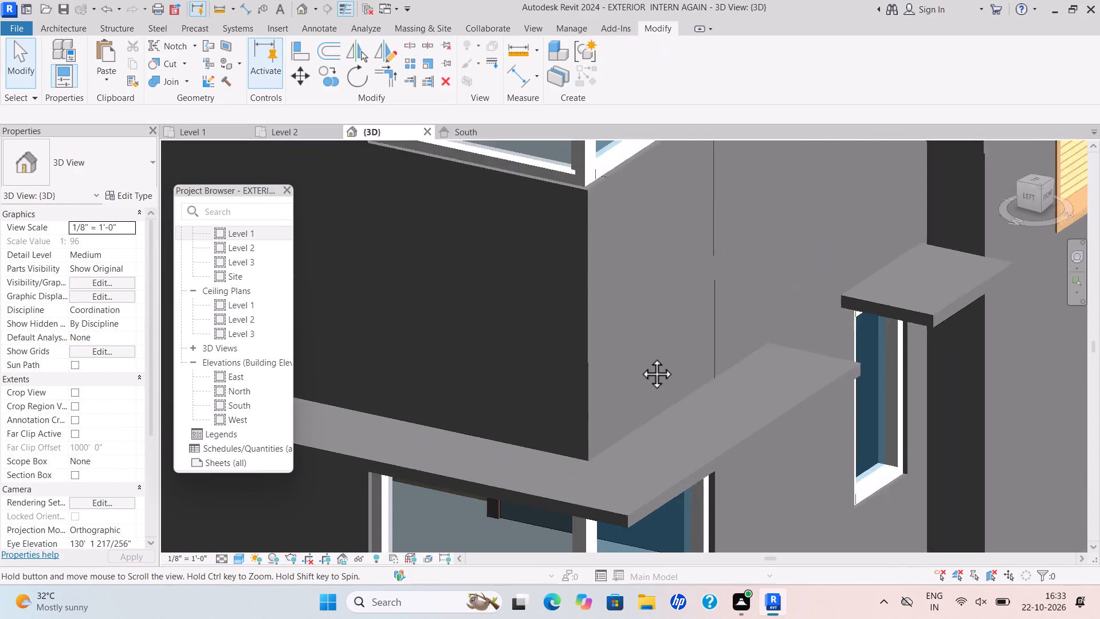
{"action": "middle_click_drag", "start_coordinate": [639, 356], "coordinate": [610, 399]}
{"action": "scroll", "coordinate": [639, 356], "scroll_direction": "down", "scroll_amount": 3}
{"action": "scroll", "coordinate": [608, 392], "scroll_direction": "down", "scroll_amount": 4}
{"action": "middle_click", "coordinate": [651, 401]}
{"action": "scroll", "coordinate": [615, 403], "scroll_direction": "up", "scroll_amount": 2}
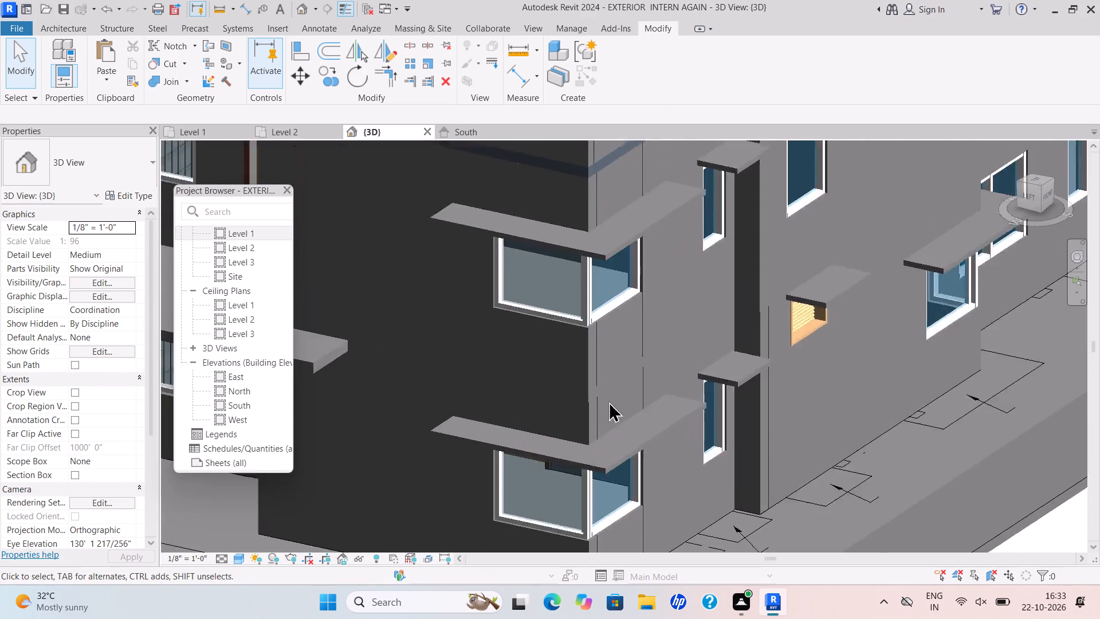
{"action": "scroll", "coordinate": [608, 401], "scroll_direction": "up", "scroll_amount": 20}
{"action": "scroll", "coordinate": [608, 401], "scroll_direction": "up", "scroll_amount": 1}
{"action": "scroll", "coordinate": [480, 328], "scroll_direction": "up", "scroll_amount": 6}
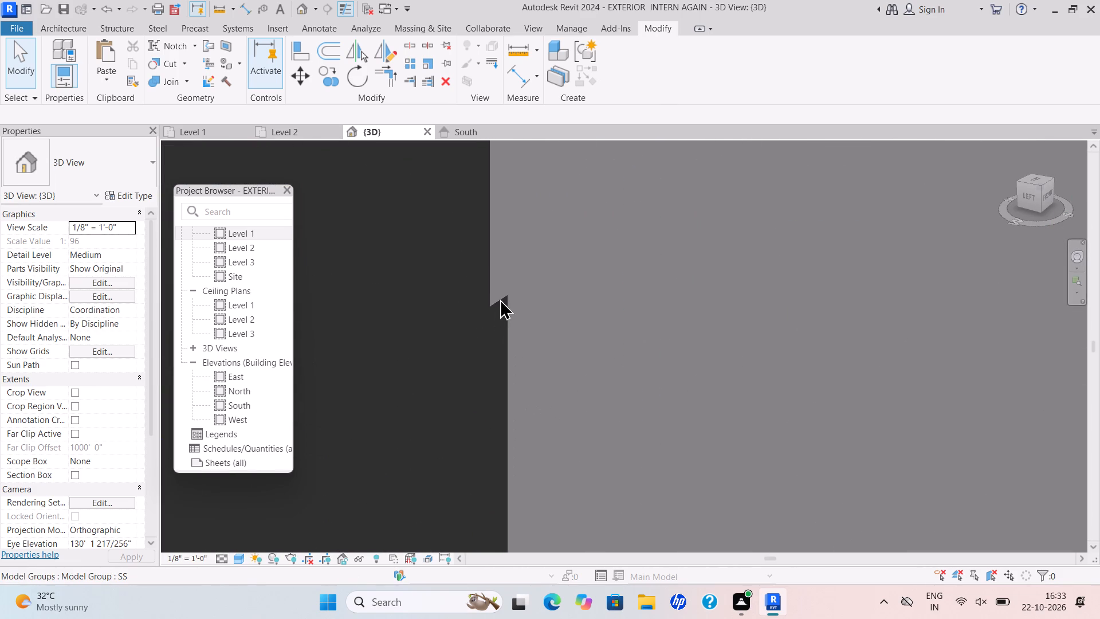
{"action": "left_click", "coordinate": [490, 309]}
{"action": "left_click", "coordinate": [496, 289]}
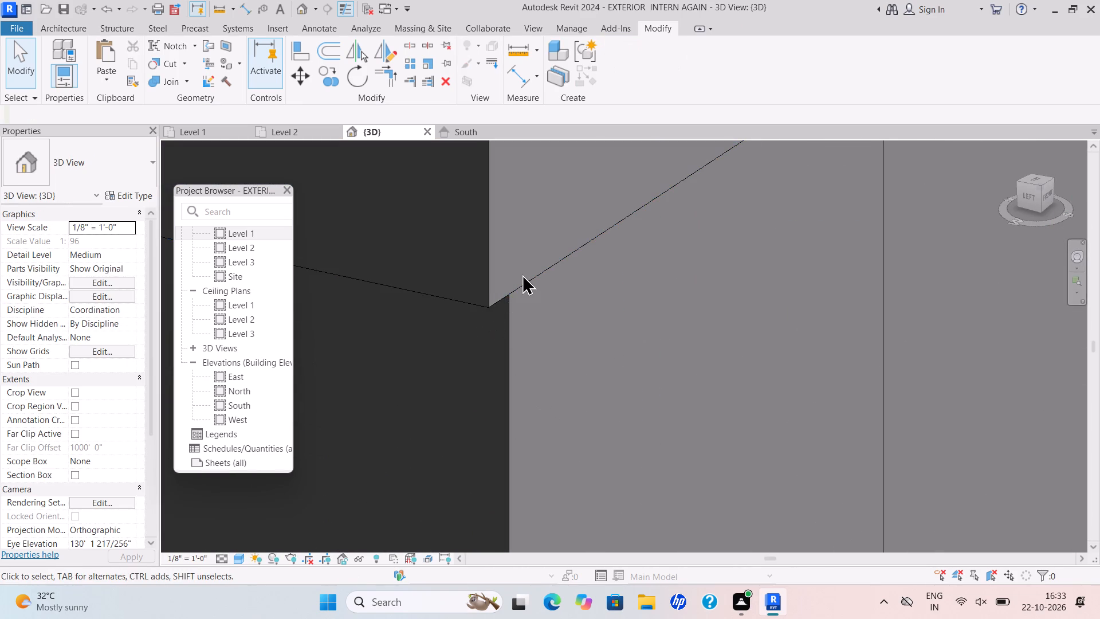
{"action": "scroll", "coordinate": [523, 277], "scroll_direction": "up", "scroll_amount": 2}
{"action": "left_click", "coordinate": [478, 311]}
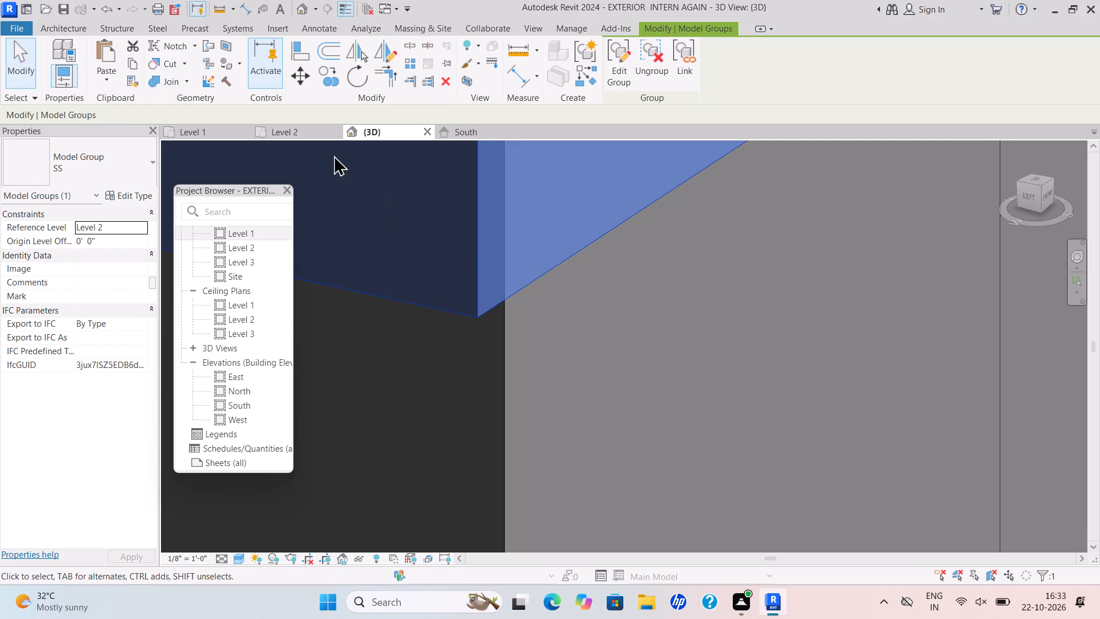
{"action": "left_click", "coordinate": [297, 81]}
{"action": "left_click", "coordinate": [473, 316]}
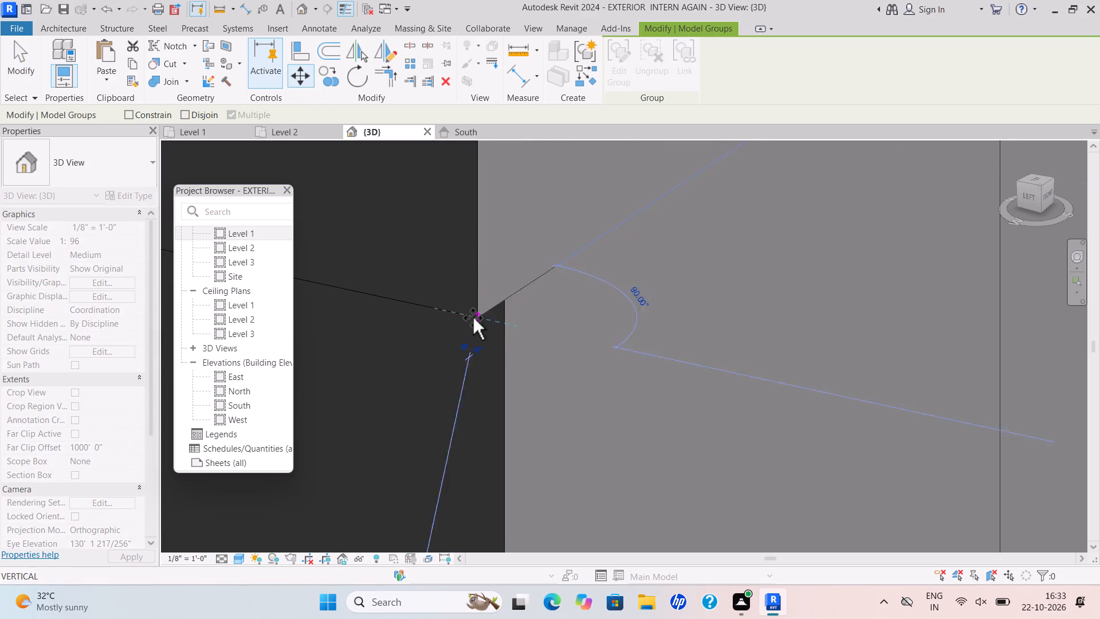
{"action": "left_click", "coordinate": [508, 304]}
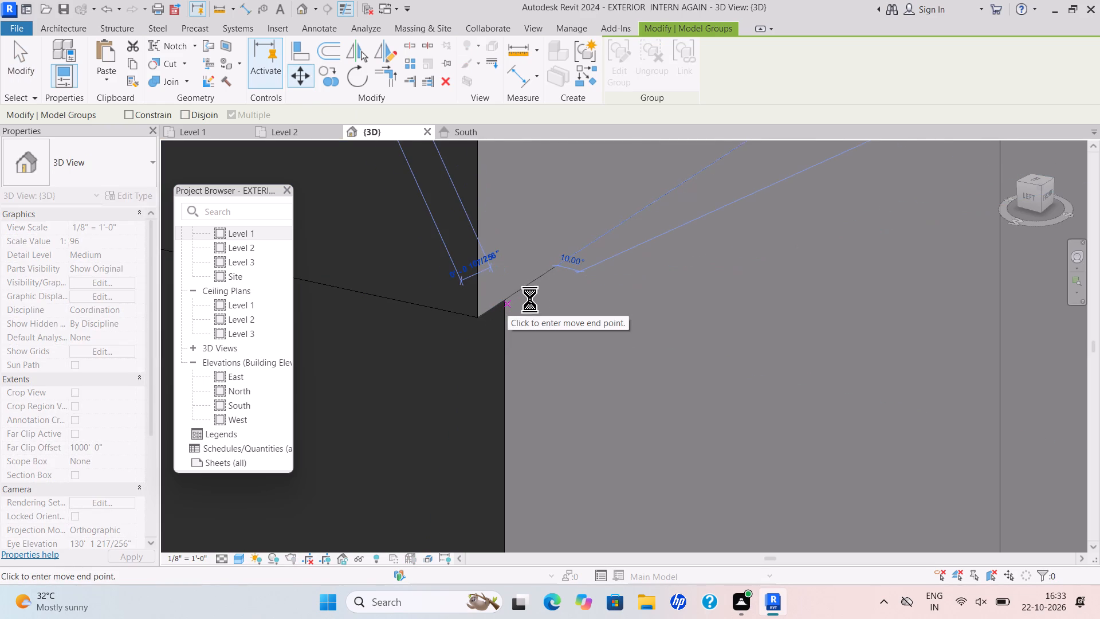
Move the upper SS group's bottom corner about 23/64" back to the ground-floor wall's corner edge.
{"action": "scroll", "coordinate": [513, 302], "scroll_direction": "up", "scroll_amount": 15}
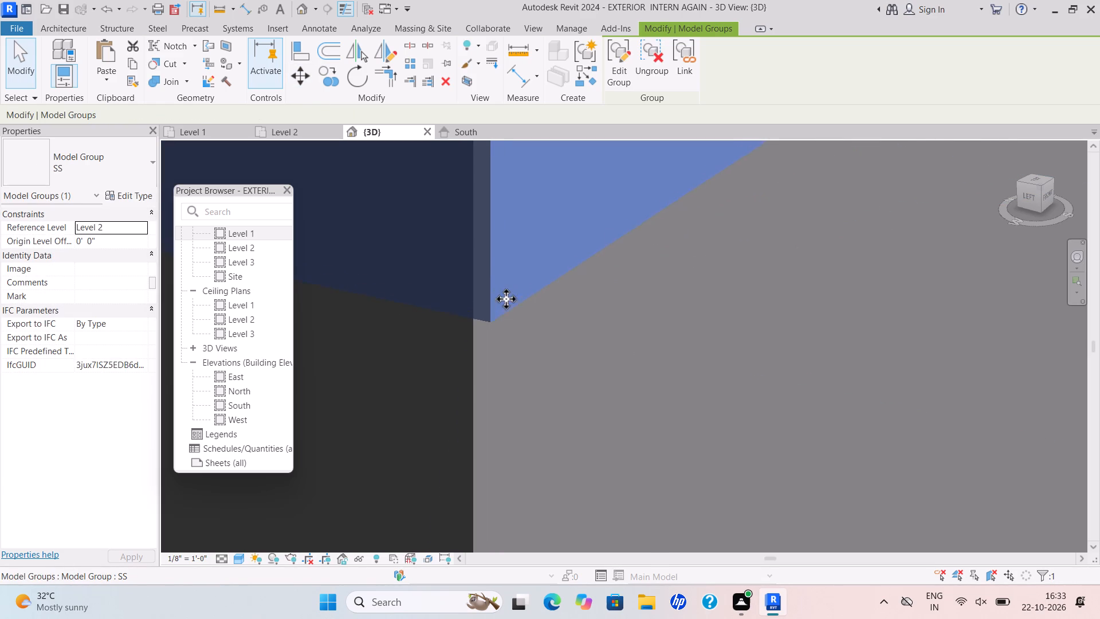
{"action": "middle_click_drag", "start_coordinate": [517, 386], "coordinate": [578, 386], "text": "shift"}
{"action": "scroll", "coordinate": [576, 387], "scroll_direction": "down", "scroll_amount": 17, "text": "shift"}
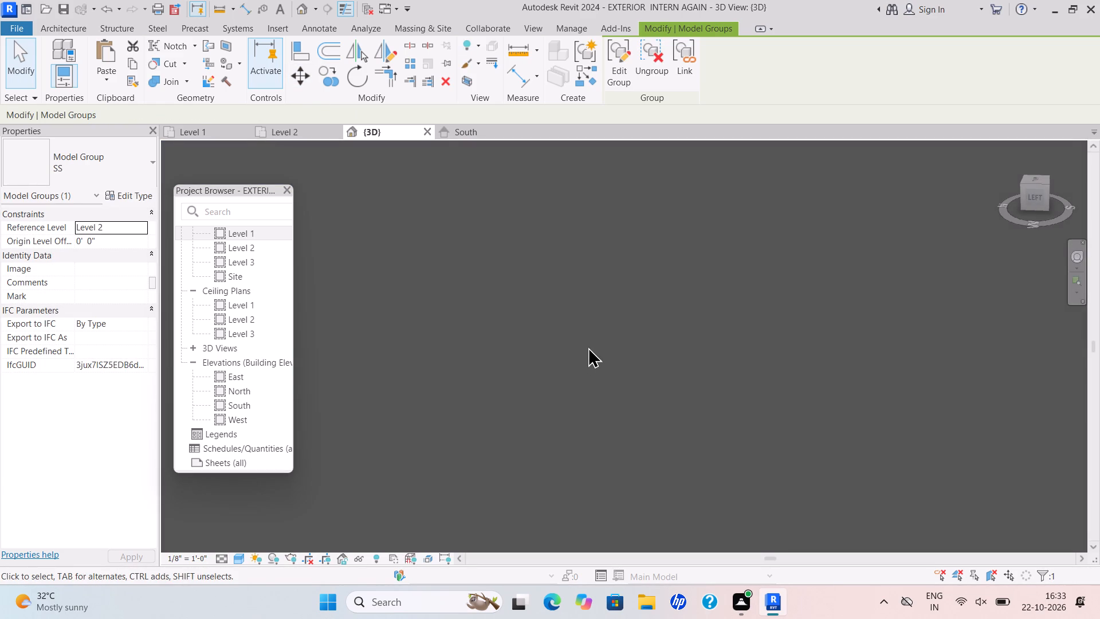
{"action": "scroll", "coordinate": [577, 361], "scroll_direction": "up", "scroll_amount": 1}
{"action": "scroll", "coordinate": [577, 361], "scroll_direction": "down", "scroll_amount": 20}
{"action": "scroll", "coordinate": [577, 361], "scroll_direction": "down", "scroll_amount": 11}
{"action": "middle_click_drag", "start_coordinate": [577, 361], "coordinate": [473, 371]}
{"action": "middle_click_drag", "start_coordinate": [519, 359], "coordinate": [427, 375]}
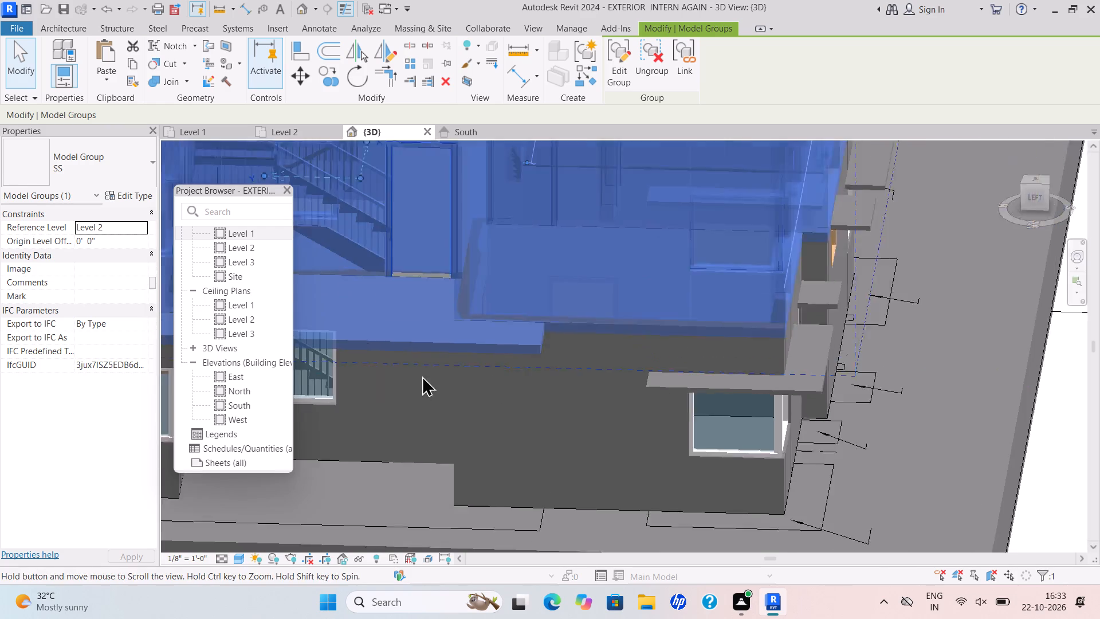
{"action": "scroll", "coordinate": [799, 287], "scroll_direction": "up", "scroll_amount": 20}
{"action": "scroll", "coordinate": [799, 287], "scroll_direction": "up", "scroll_amount": 4}
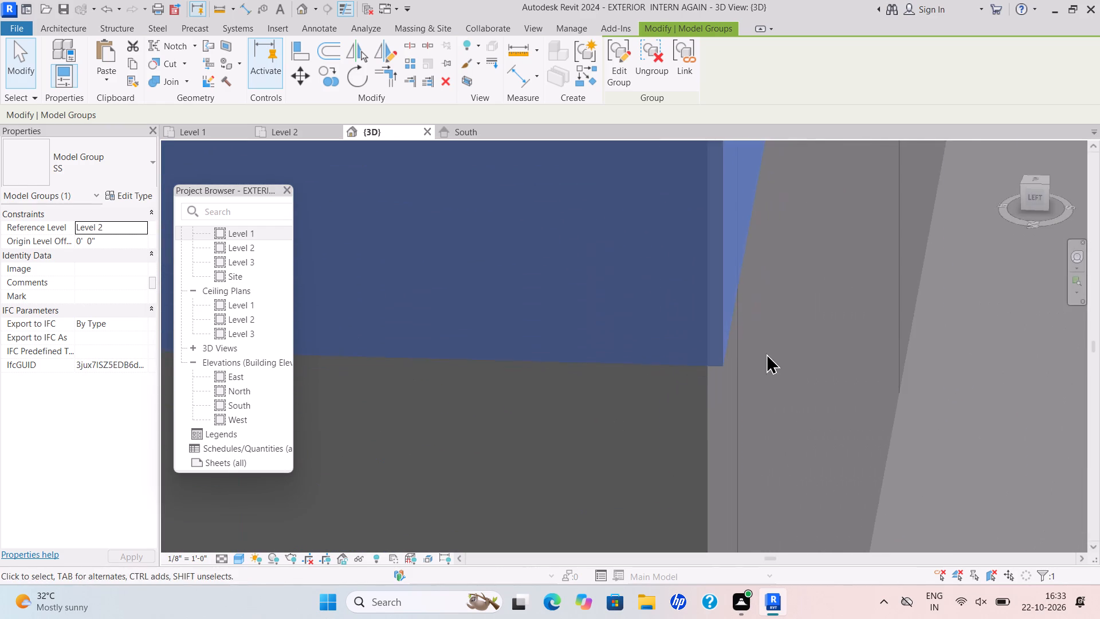
{"action": "scroll", "coordinate": [766, 353], "scroll_direction": "up", "scroll_amount": 7}
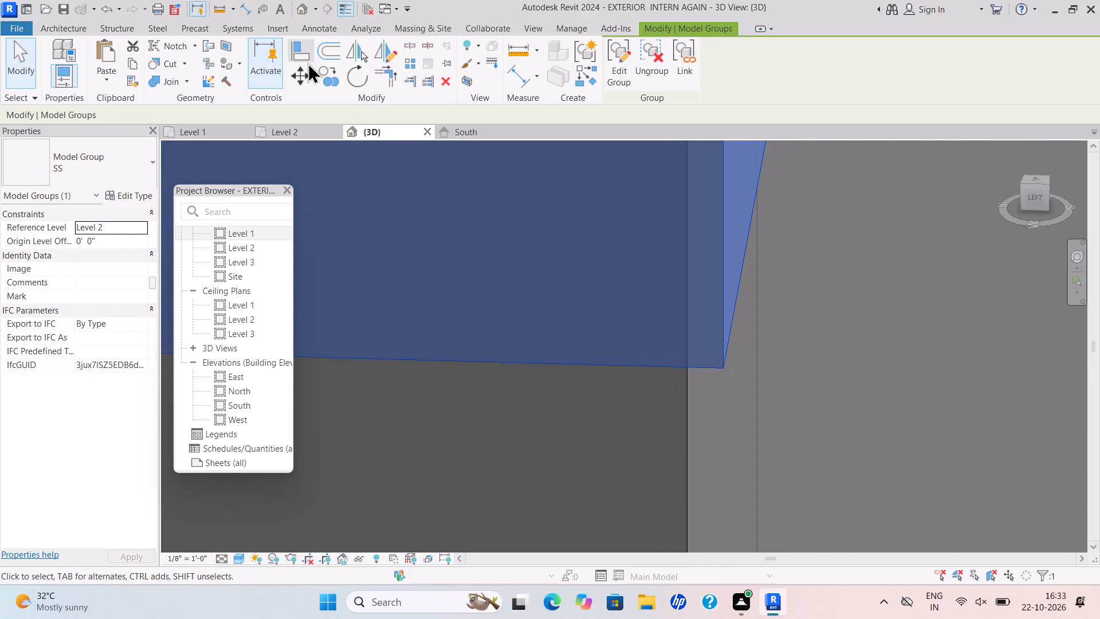
{"action": "left_click_drag", "start_coordinate": [297, 76], "coordinate": [307, 81]}
{"action": "left_click", "coordinate": [722, 369]}
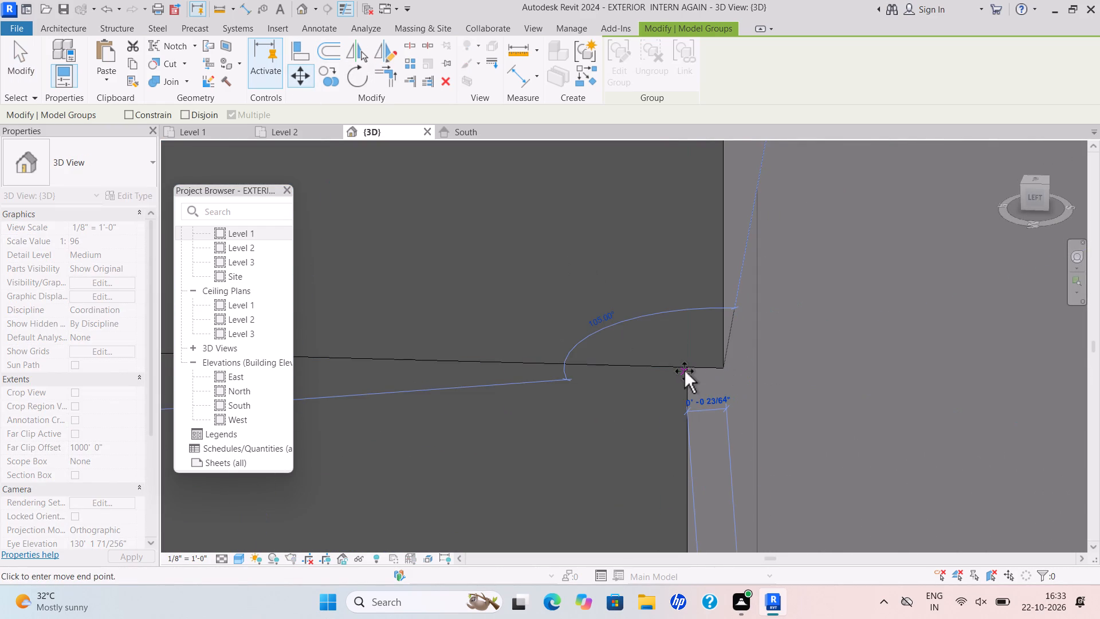
{"action": "left_click", "coordinate": [684, 371]}
Examine the joint between the upper SS group and the ground-floor walls, at the corner and along the window side.
{"action": "scroll", "coordinate": [728, 369], "scroll_direction": "up", "scroll_amount": 6}
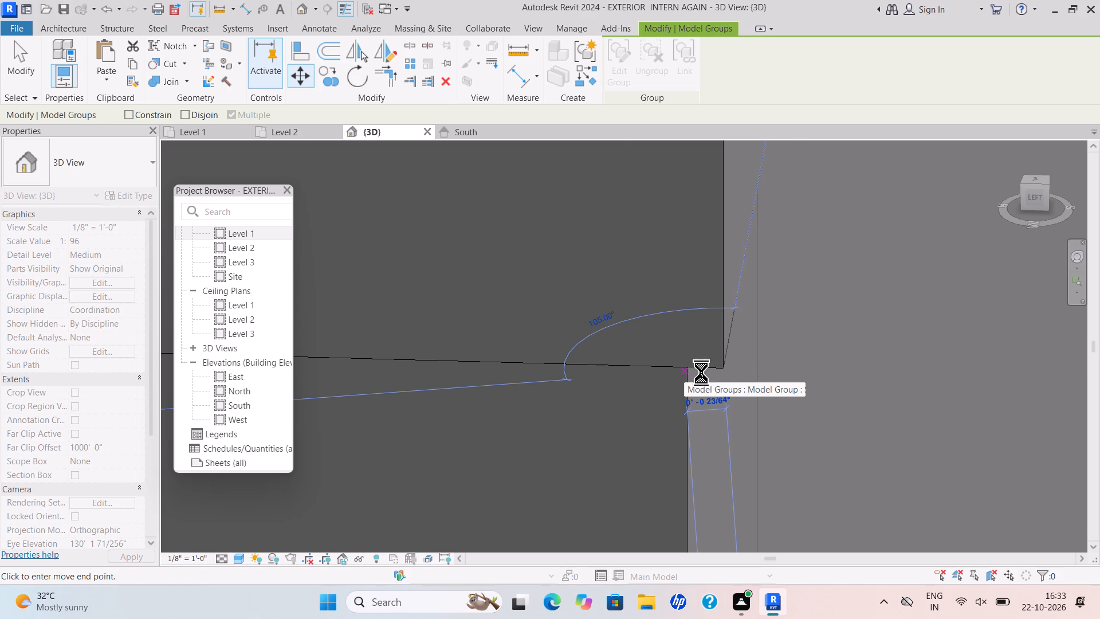
{"action": "scroll", "coordinate": [690, 375], "scroll_direction": "up", "scroll_amount": 2}
{"action": "scroll", "coordinate": [575, 365], "scroll_direction": "up", "scroll_amount": 6}
{"action": "scroll", "coordinate": [722, 305], "scroll_direction": "down", "scroll_amount": 7}
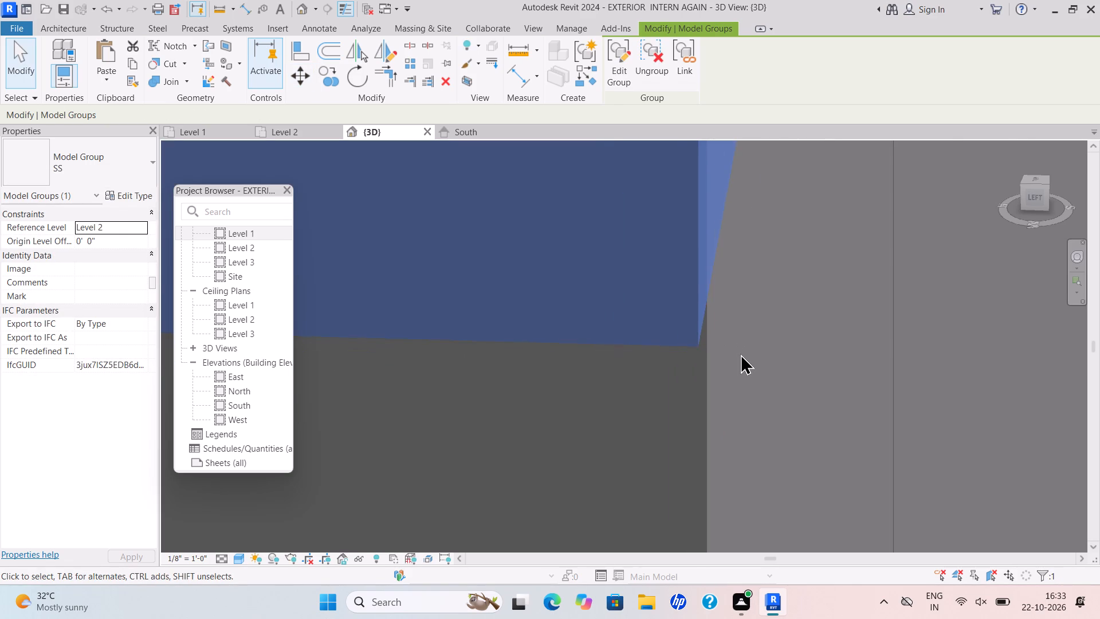
{"action": "scroll", "coordinate": [740, 354], "scroll_direction": "down", "scroll_amount": 1}
{"action": "scroll", "coordinate": [649, 412], "scroll_direction": "down", "scroll_amount": 1}
{"action": "middle_click_drag", "start_coordinate": [650, 414], "coordinate": [572, 467], "text": "shift"}
{"action": "scroll", "coordinate": [647, 398], "scroll_direction": "down", "scroll_amount": 20}
{"action": "scroll", "coordinate": [647, 398], "scroll_direction": "down", "scroll_amount": 3}
{"action": "middle_click_drag", "start_coordinate": [662, 376], "coordinate": [683, 356]}
{"action": "middle_click_drag", "start_coordinate": [769, 325], "coordinate": [939, 301]}
{"action": "middle_click_drag", "start_coordinate": [885, 307], "coordinate": [936, 290]}
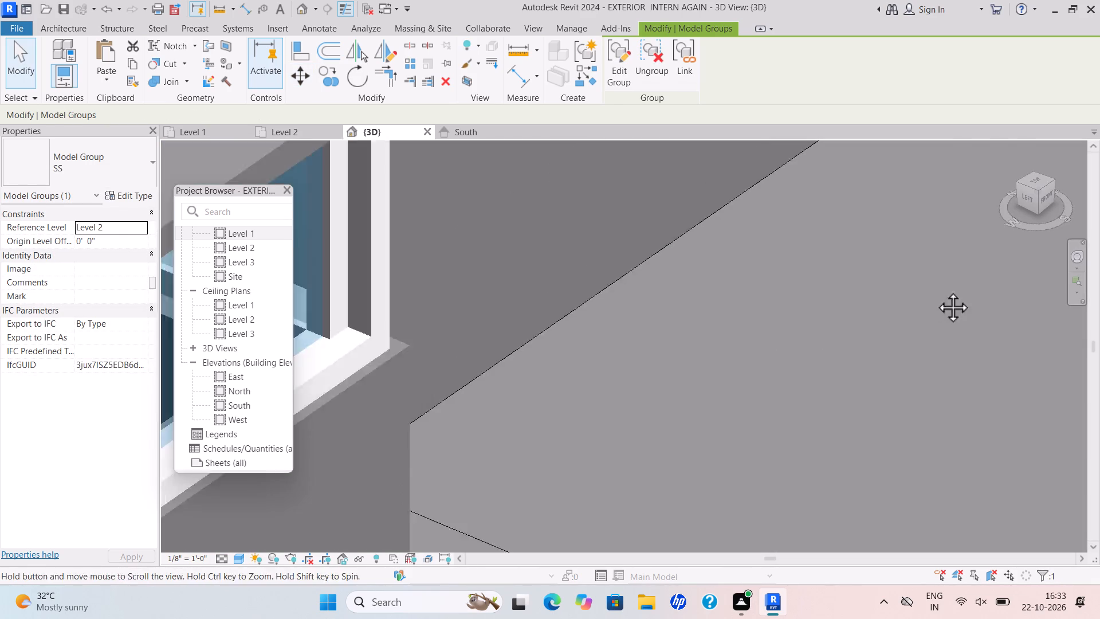
{"action": "middle_click_drag", "start_coordinate": [936, 290], "coordinate": [942, 289]}
{"action": "scroll", "coordinate": [936, 290], "scroll_direction": "down", "scroll_amount": 15}
{"action": "middle_click_drag", "start_coordinate": [715, 352], "coordinate": [716, 346]}
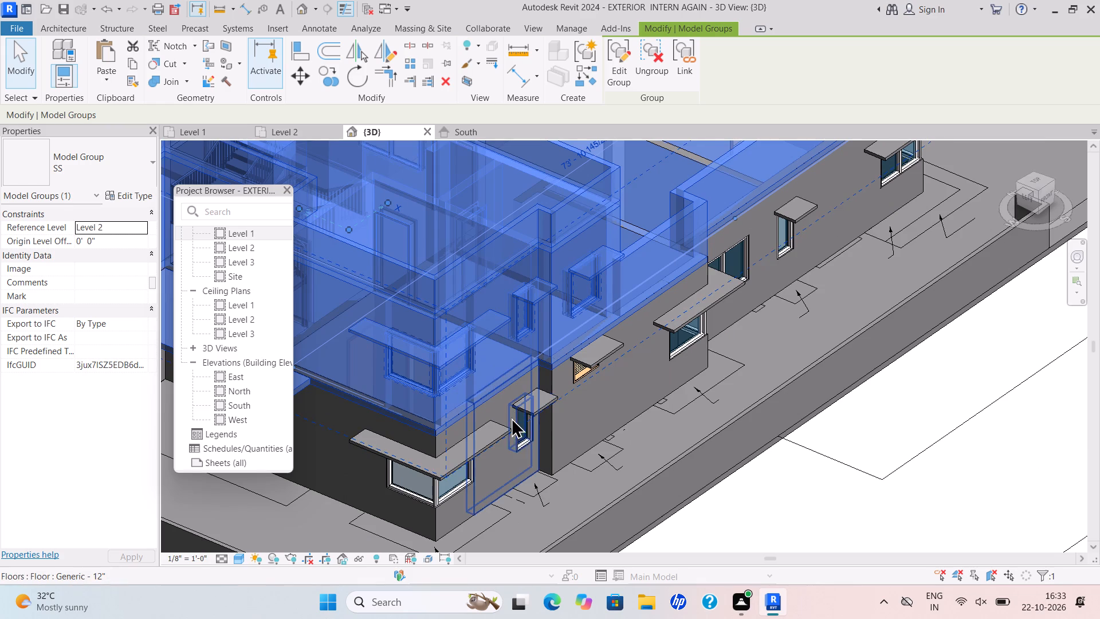
Move the upper SS group about 93/128" from its bottom corner to the vertical corner edge of the ground-floor wall.
{"action": "middle_click_drag", "start_coordinate": [511, 421], "coordinate": [439, 405]}
{"action": "scroll", "coordinate": [441, 407], "scroll_direction": "down", "scroll_amount": 1, "text": "shift"}
{"action": "middle_click_drag", "start_coordinate": [592, 356], "coordinate": [1038, 259]}
{"action": "scroll", "coordinate": [594, 357], "scroll_direction": "down", "scroll_amount": 4}
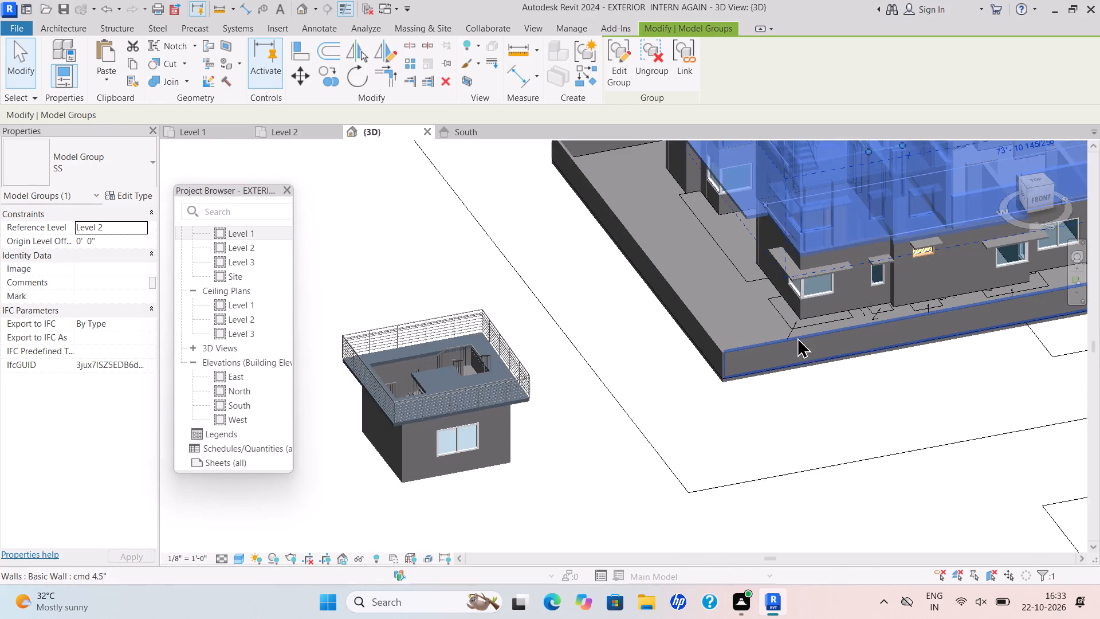
{"action": "middle_click_drag", "start_coordinate": [796, 337], "coordinate": [748, 273], "text": "shift"}
{"action": "scroll", "coordinate": [761, 256], "scroll_direction": "up", "scroll_amount": 1}
{"action": "middle_click_drag", "start_coordinate": [761, 257], "coordinate": [717, 452]}
{"action": "scroll", "coordinate": [752, 308], "scroll_direction": "down", "scroll_amount": 1}
{"action": "scroll", "coordinate": [705, 359], "scroll_direction": "up", "scroll_amount": 18}
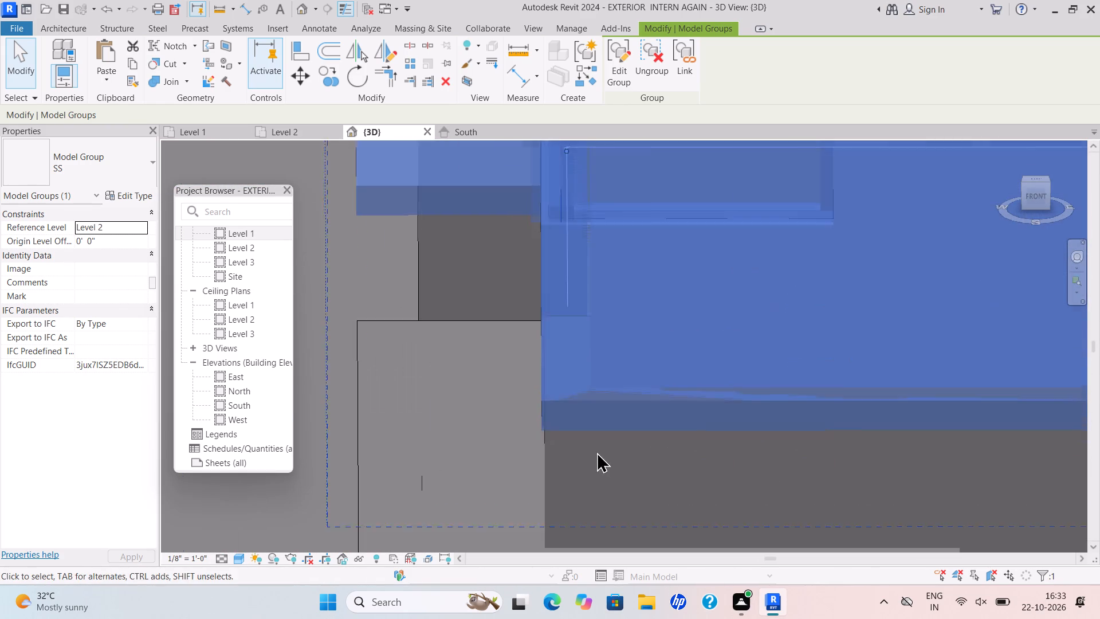
{"action": "scroll", "coordinate": [596, 452], "scroll_direction": "up", "scroll_amount": 3}
{"action": "scroll", "coordinate": [482, 418], "scroll_direction": "up", "scroll_amount": 5}
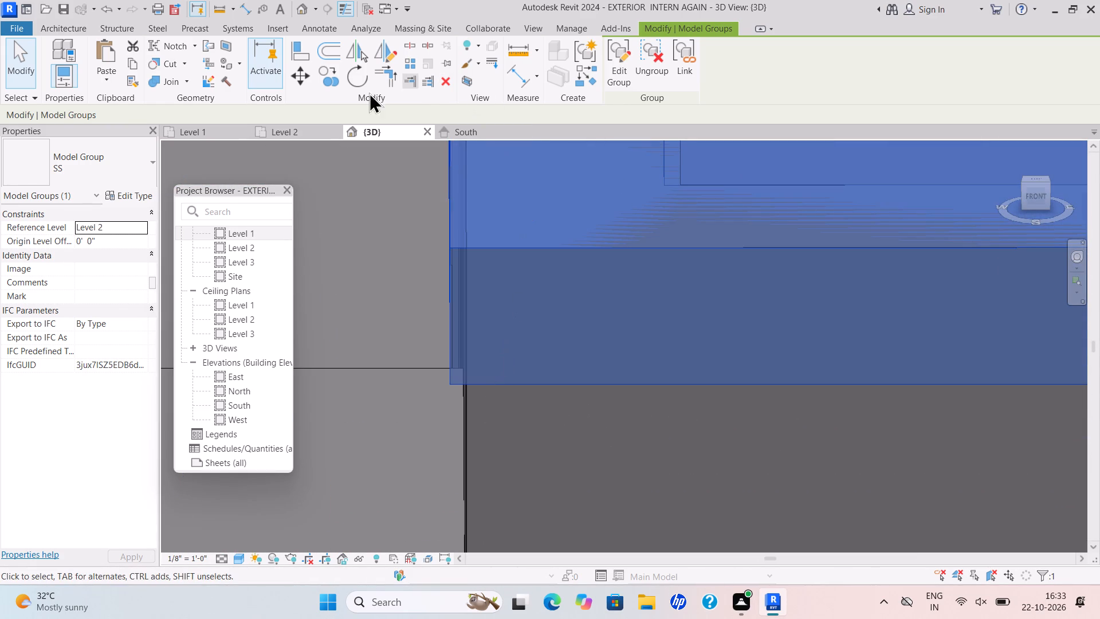
{"action": "left_click", "coordinate": [301, 80]}
{"action": "scroll", "coordinate": [407, 404], "scroll_direction": "up", "scroll_amount": 10}
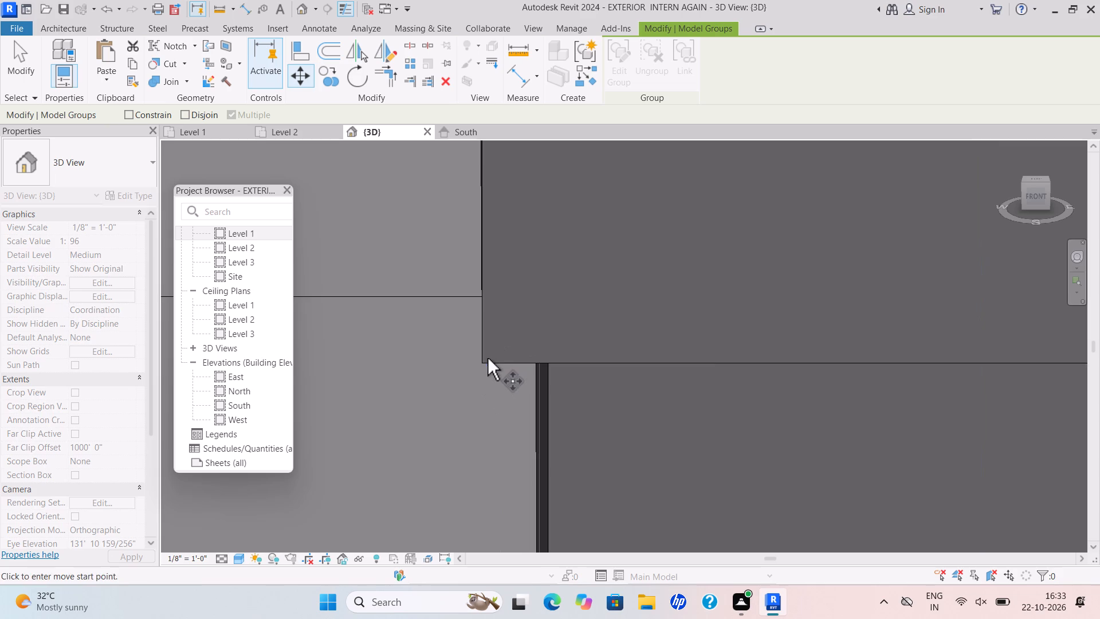
{"action": "left_click", "coordinate": [484, 362]}
{"action": "left_click", "coordinate": [551, 371]}
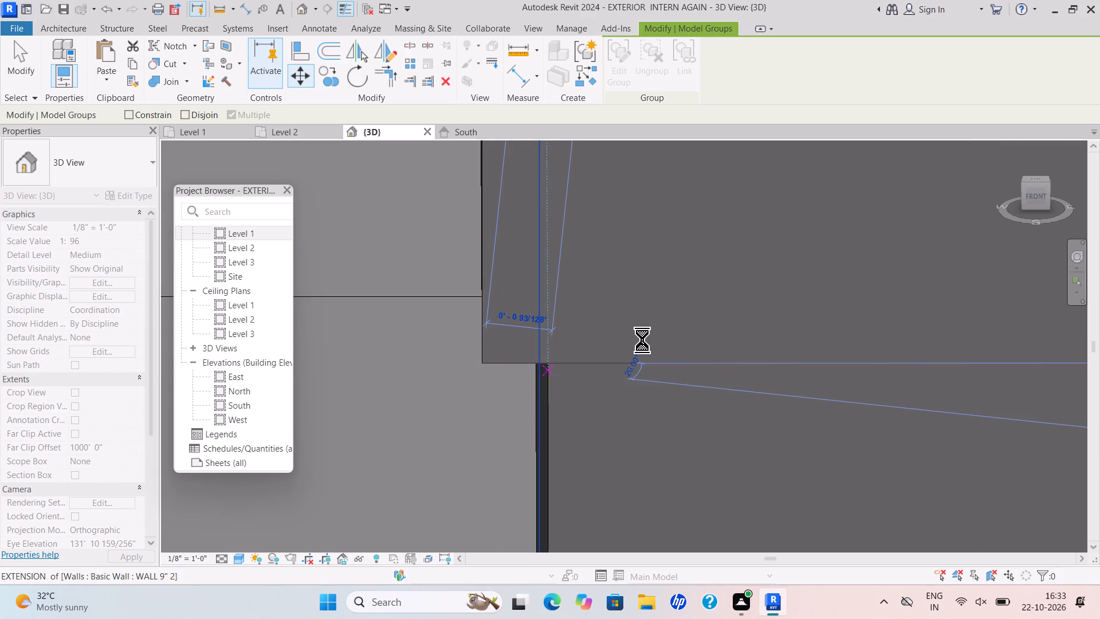
{"action": "scroll", "coordinate": [611, 346], "scroll_direction": "down", "scroll_amount": 6}
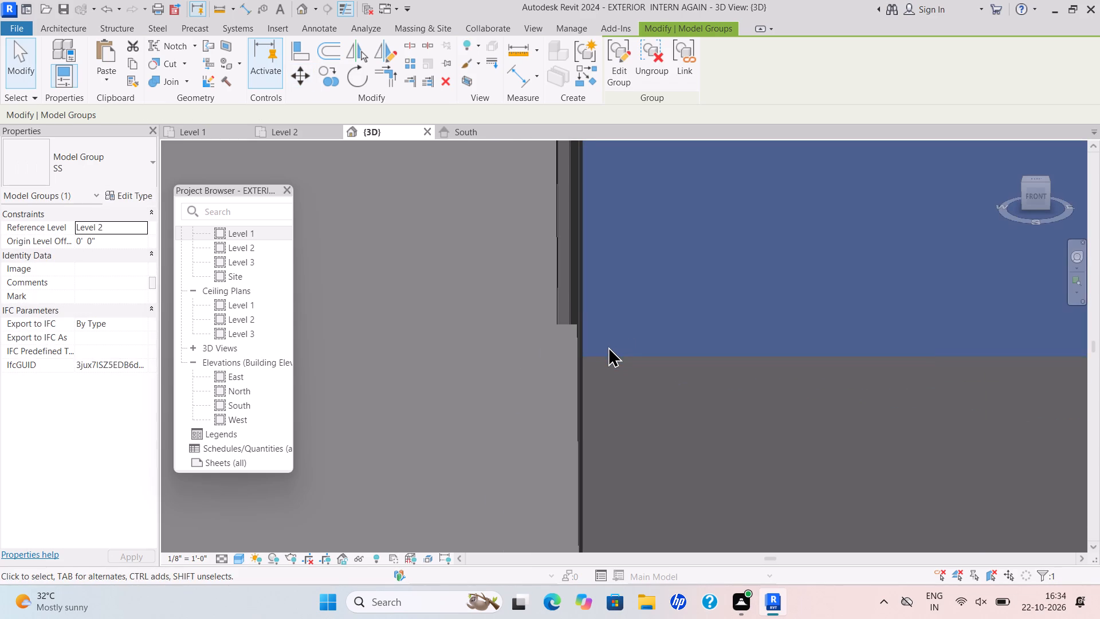
{"action": "key", "text": "Escape"}
Examine the stacked house from the front, the side and the terrace to check how the upper SS group sits.
{"action": "scroll", "coordinate": [612, 352], "scroll_direction": "down", "scroll_amount": 20}
{"action": "scroll", "coordinate": [612, 352], "scroll_direction": "down", "scroll_amount": 1}
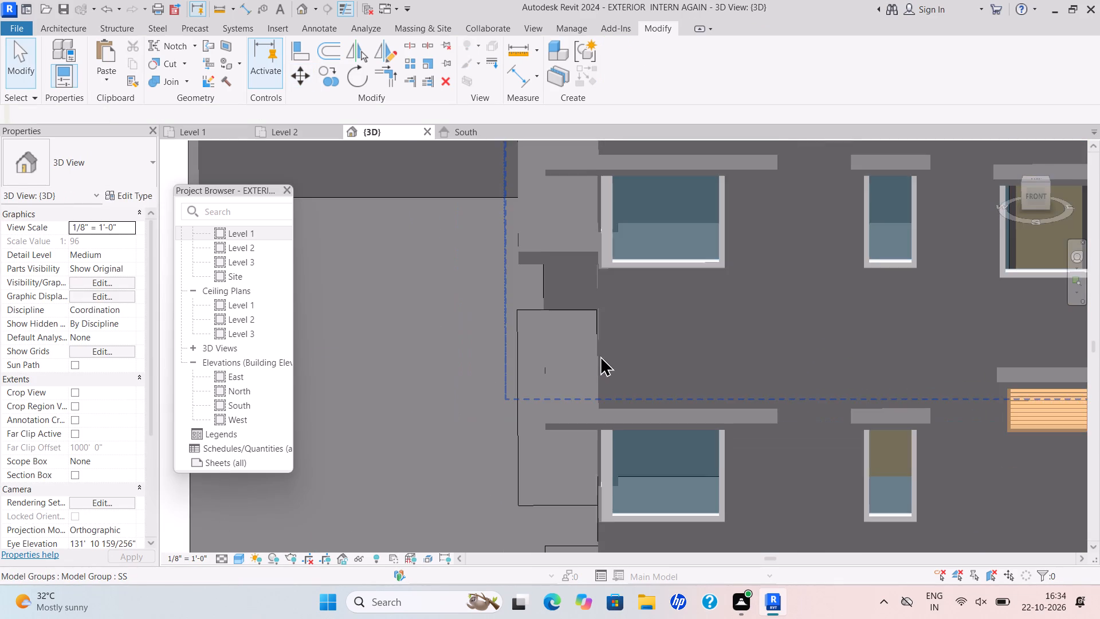
{"action": "middle_click_drag", "start_coordinate": [626, 386], "coordinate": [782, 362], "text": "shift"}
{"action": "scroll", "coordinate": [769, 374], "scroll_direction": "down", "scroll_amount": 7, "text": "shift"}
{"action": "middle_click_drag", "start_coordinate": [786, 334], "coordinate": [516, 411]}
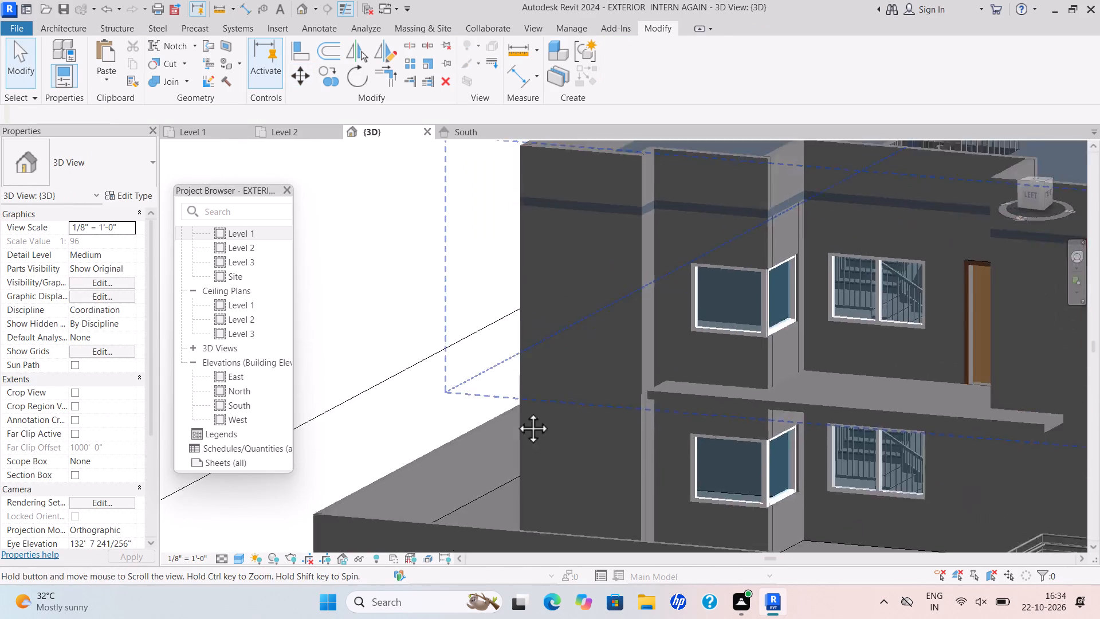
{"action": "middle_click_drag", "start_coordinate": [516, 411], "coordinate": [446, 413]}
{"action": "scroll", "coordinate": [516, 411], "scroll_direction": "down", "scroll_amount": 3, "text": "shift"}
{"action": "scroll", "coordinate": [731, 405], "scroll_direction": "down", "scroll_amount": 5}
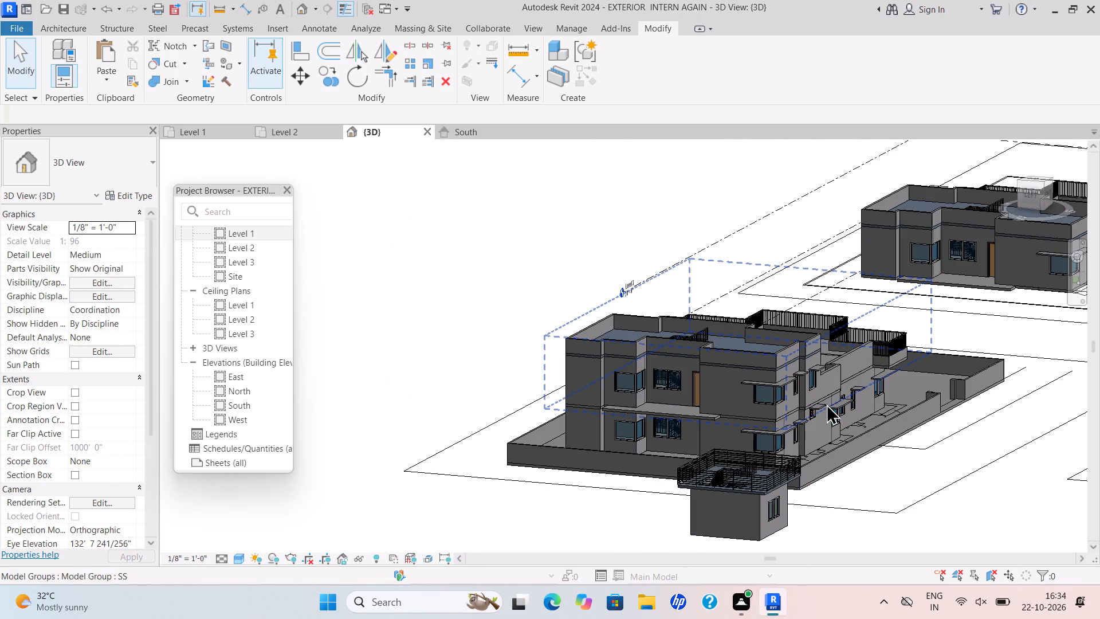
{"action": "middle_click_drag", "start_coordinate": [819, 400], "coordinate": [736, 418], "text": "shift"}
{"action": "scroll", "coordinate": [745, 393], "scroll_direction": "up", "scroll_amount": 6}
{"action": "middle_click_drag", "start_coordinate": [751, 393], "coordinate": [622, 413], "text": "shift"}
{"action": "scroll", "coordinate": [627, 399], "scroll_direction": "down", "scroll_amount": 2}
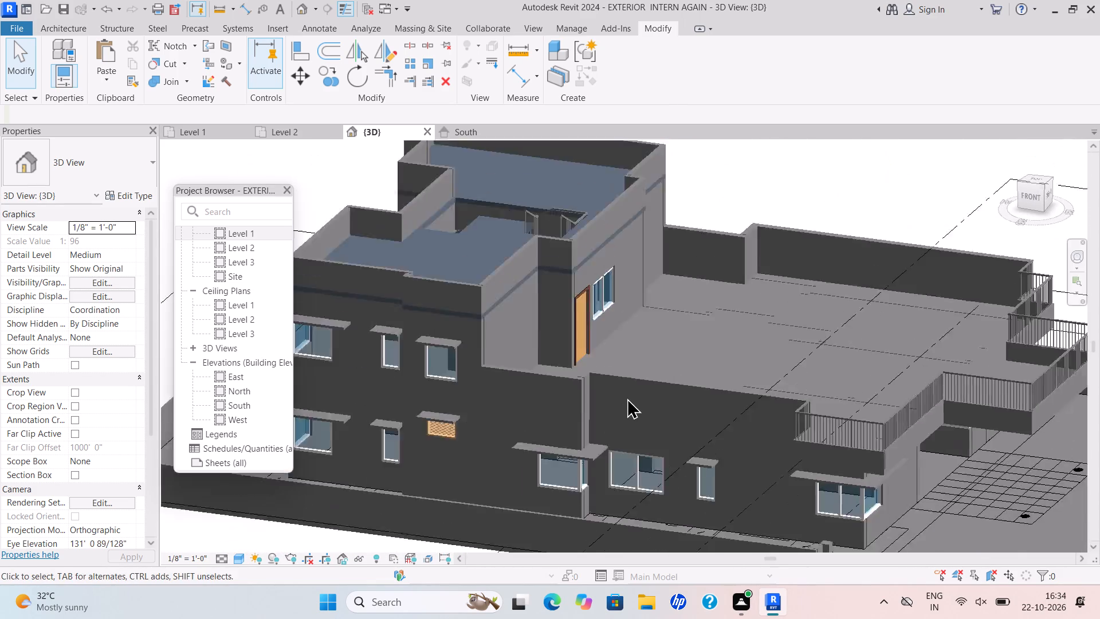
{"action": "scroll", "coordinate": [627, 398], "scroll_direction": "down", "scroll_amount": 4}
{"action": "middle_click_drag", "start_coordinate": [628, 396], "coordinate": [658, 348], "text": "shift"}
{"action": "scroll", "coordinate": [628, 394], "scroll_direction": "up", "scroll_amount": 1, "text": "shift"}
{"action": "scroll", "coordinate": [638, 355], "scroll_direction": "down", "scroll_amount": 2}
{"action": "middle_click_drag", "start_coordinate": [635, 355], "coordinate": [669, 315], "text": "shift"}
{"action": "scroll", "coordinate": [673, 311], "scroll_direction": "down", "scroll_amount": 1}
{"action": "middle_click_drag", "start_coordinate": [673, 311], "coordinate": [637, 362]}
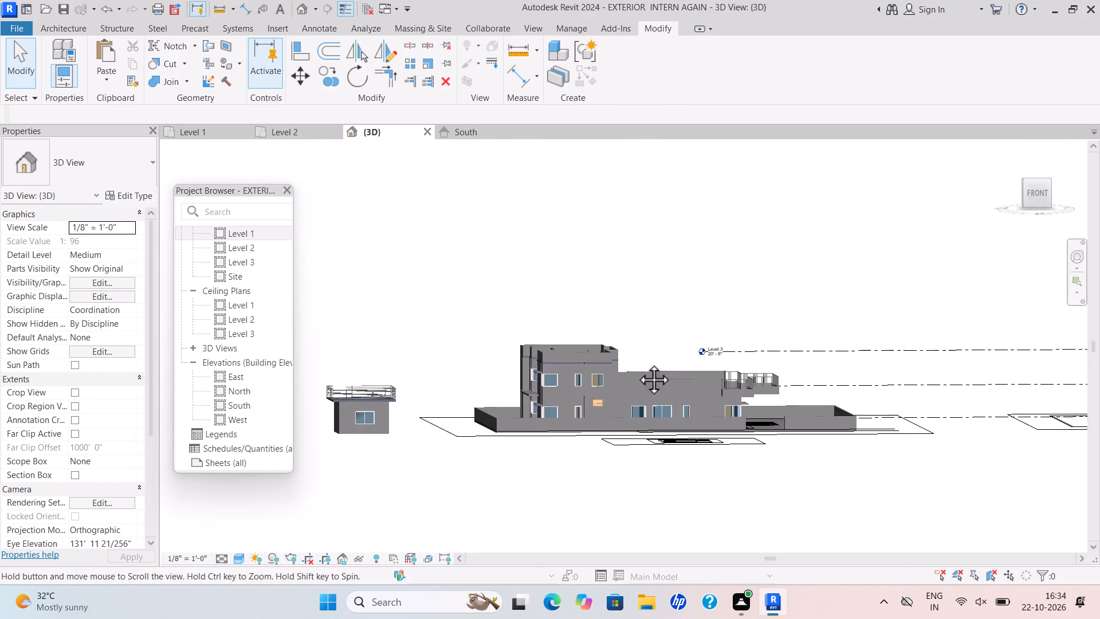
{"action": "middle_click_drag", "start_coordinate": [637, 362], "coordinate": [626, 369]}
Examine the front facade in near-front 3D view, comparing both floors' walls and windows and the terrace against the Level 3 line.
{"action": "scroll", "coordinate": [374, 455], "scroll_direction": "up", "scroll_amount": 4}
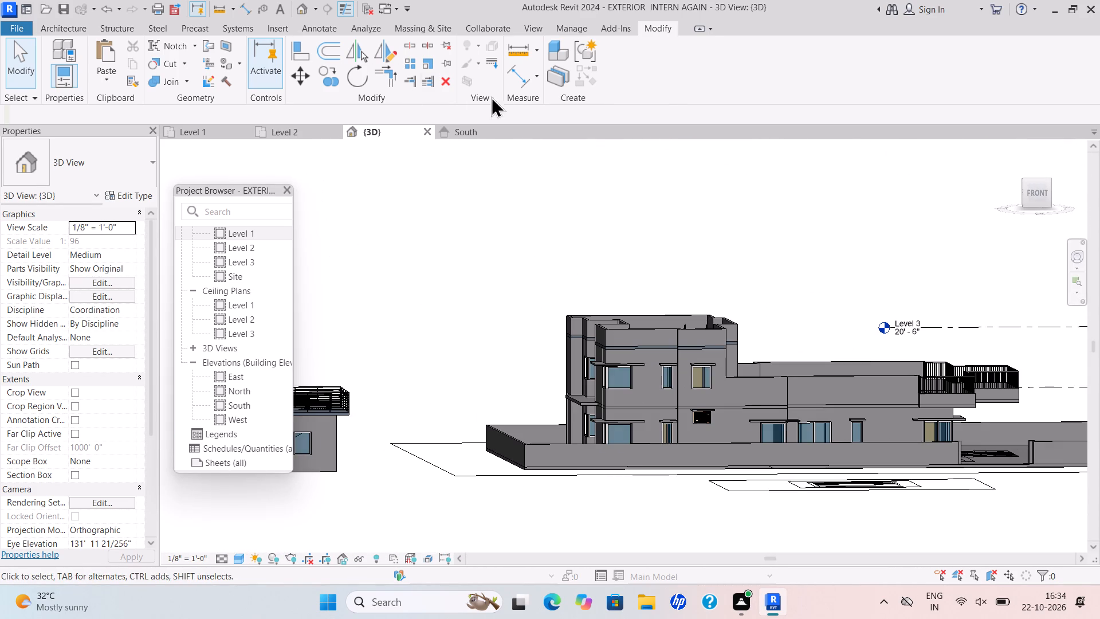
{"action": "scroll", "coordinate": [627, 293], "scroll_direction": "down", "scroll_amount": 1}
{"action": "middle_click_drag", "start_coordinate": [626, 295], "coordinate": [599, 313]}
{"action": "scroll", "coordinate": [666, 358], "scroll_direction": "up", "scroll_amount": 4}
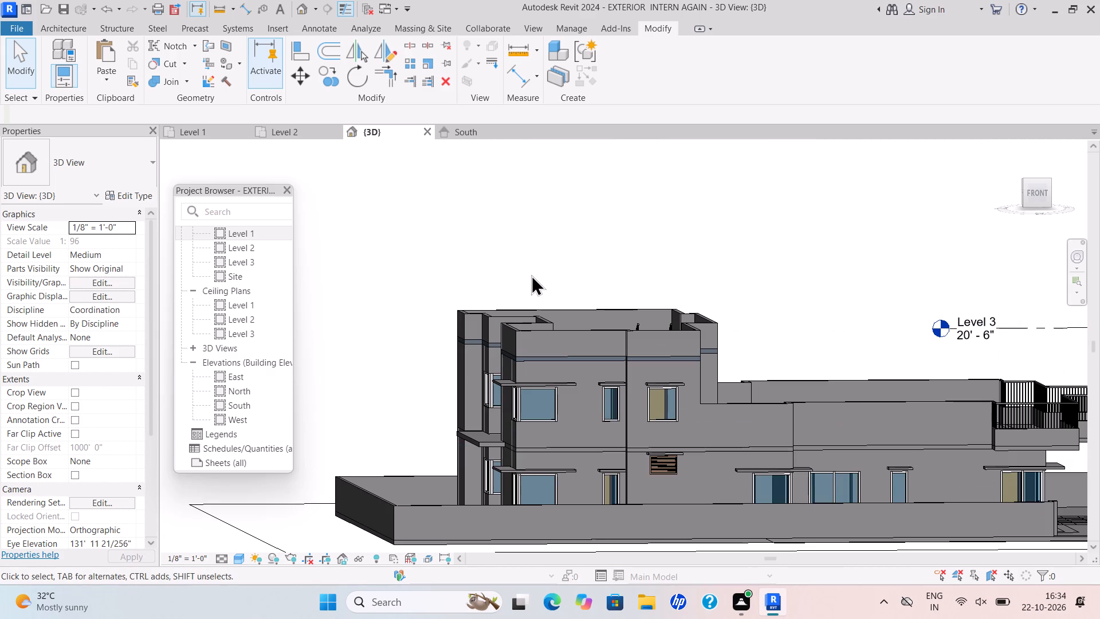
{"action": "scroll", "coordinate": [561, 465], "scroll_direction": "up", "scroll_amount": 4}
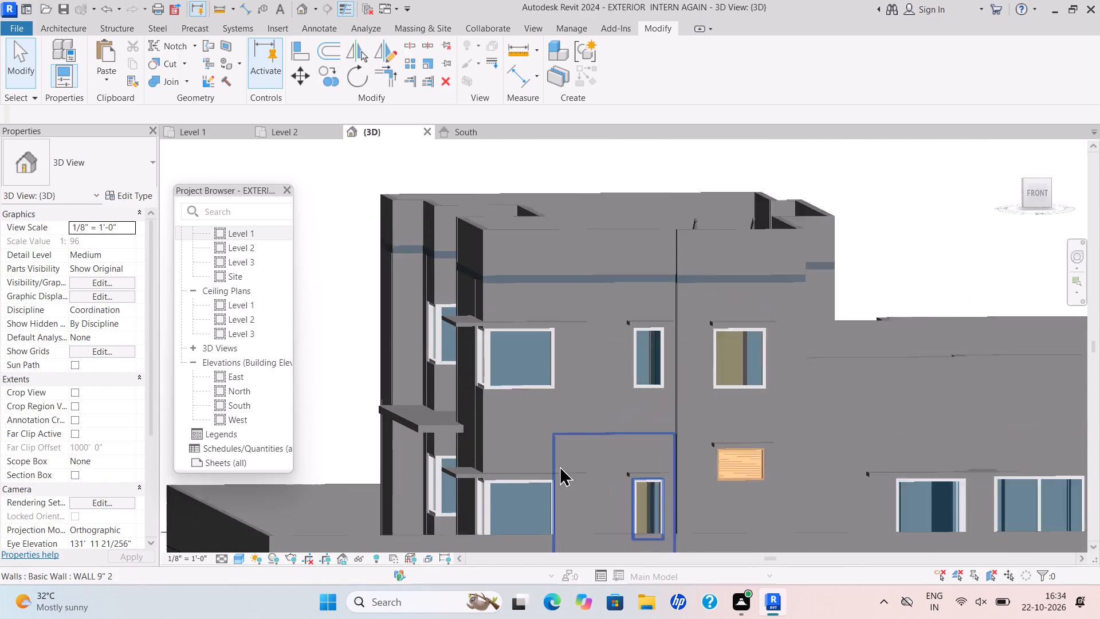
{"action": "scroll", "coordinate": [559, 465], "scroll_direction": "up", "scroll_amount": 2}
{"action": "scroll", "coordinate": [473, 492], "scroll_direction": "up", "scroll_amount": 4}
{"action": "scroll", "coordinate": [477, 469], "scroll_direction": "down", "scroll_amount": 8}
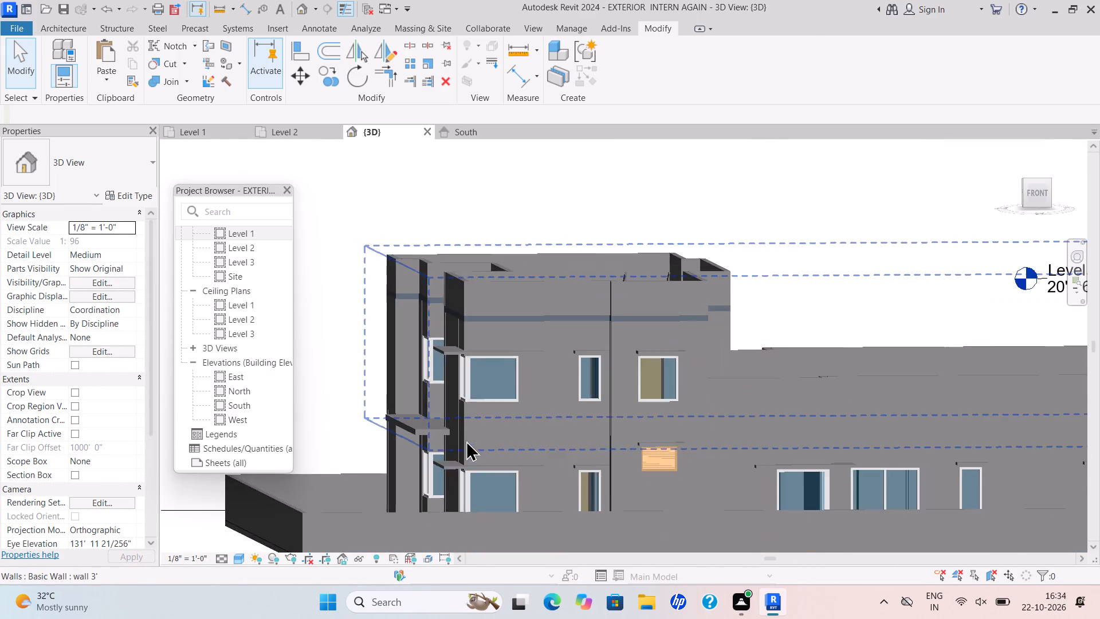
{"action": "scroll", "coordinate": [466, 440], "scroll_direction": "down", "scroll_amount": 7}
{"action": "scroll", "coordinate": [829, 423], "scroll_direction": "up", "scroll_amount": 4}
{"action": "scroll", "coordinate": [713, 443], "scroll_direction": "up", "scroll_amount": 3}
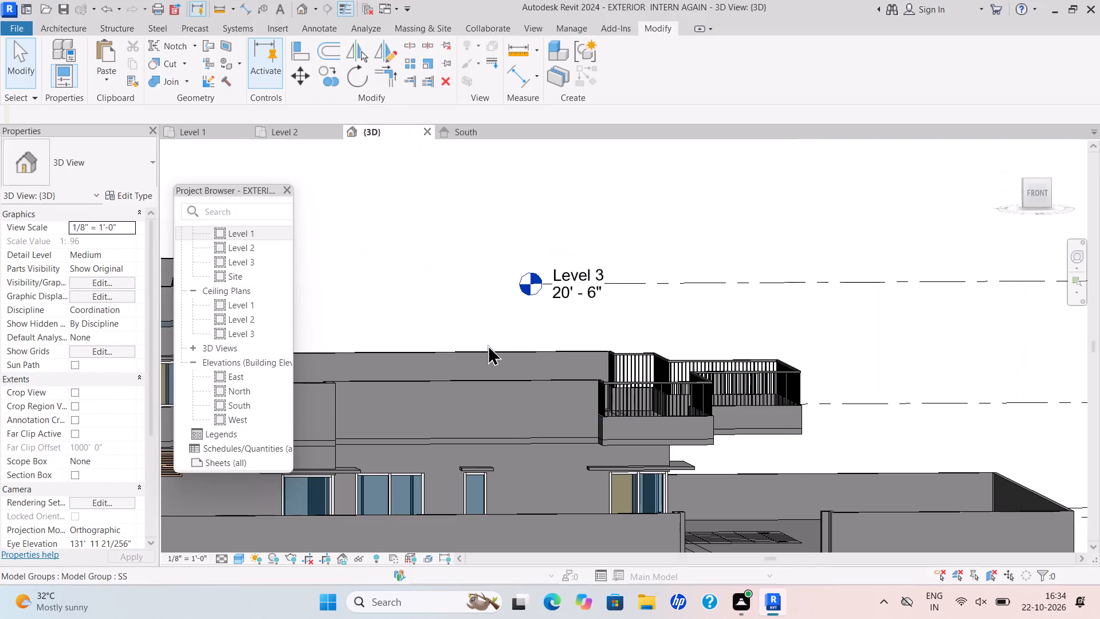
{"action": "scroll", "coordinate": [550, 347], "scroll_direction": "down", "scroll_amount": 5}
{"action": "scroll", "coordinate": [602, 345], "scroll_direction": "down", "scroll_amount": 1}
{"action": "middle_click_drag", "start_coordinate": [603, 345], "coordinate": [718, 352]}
{"action": "scroll", "coordinate": [713, 351], "scroll_direction": "down", "scroll_amount": 1}
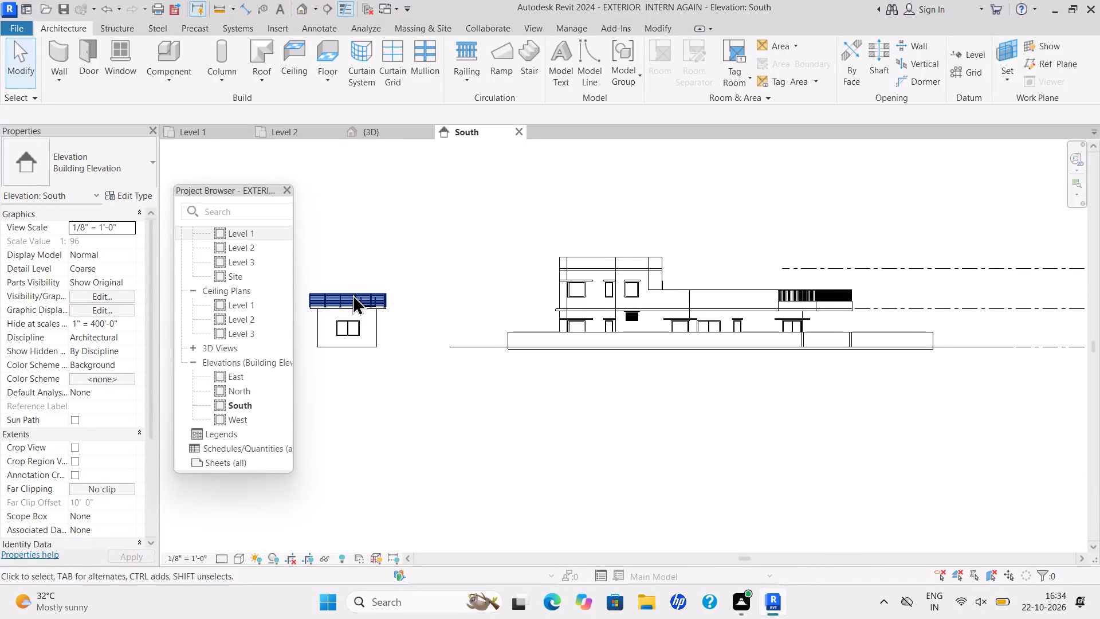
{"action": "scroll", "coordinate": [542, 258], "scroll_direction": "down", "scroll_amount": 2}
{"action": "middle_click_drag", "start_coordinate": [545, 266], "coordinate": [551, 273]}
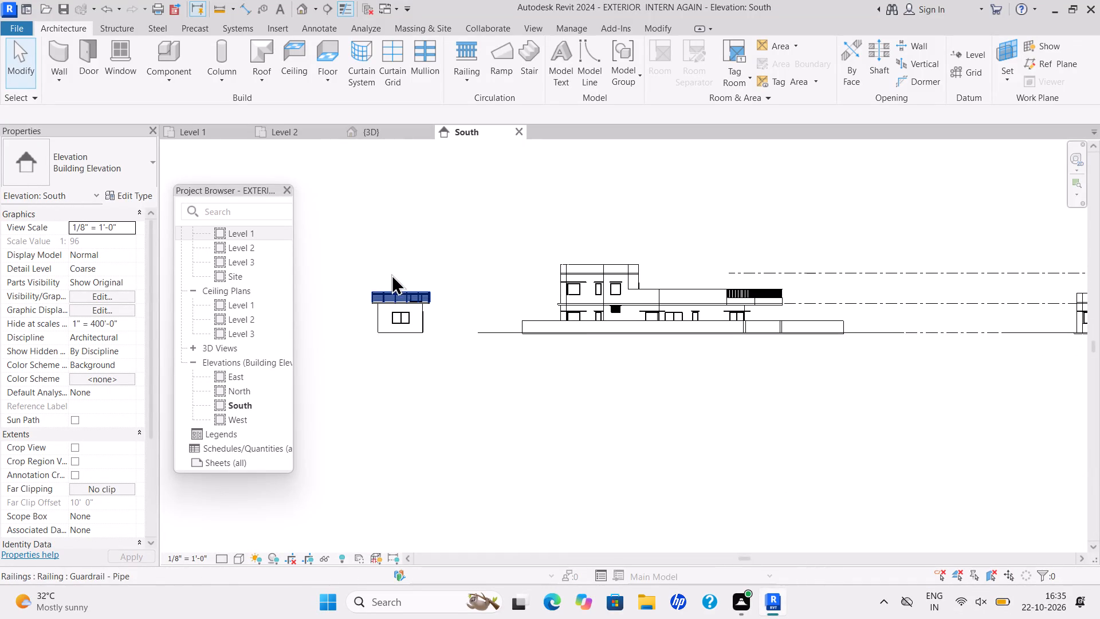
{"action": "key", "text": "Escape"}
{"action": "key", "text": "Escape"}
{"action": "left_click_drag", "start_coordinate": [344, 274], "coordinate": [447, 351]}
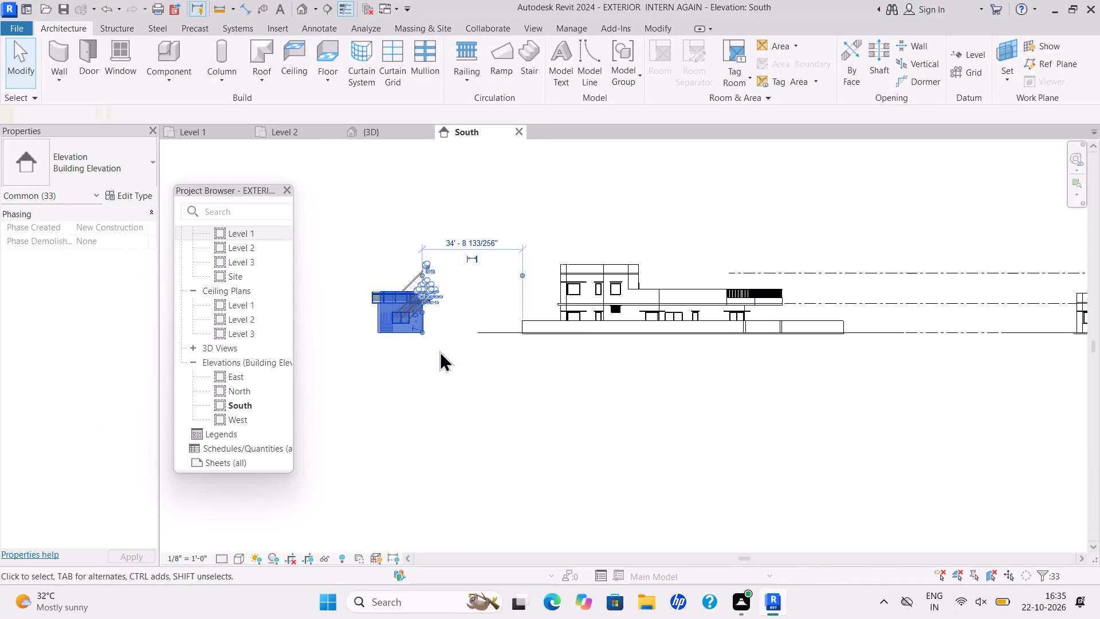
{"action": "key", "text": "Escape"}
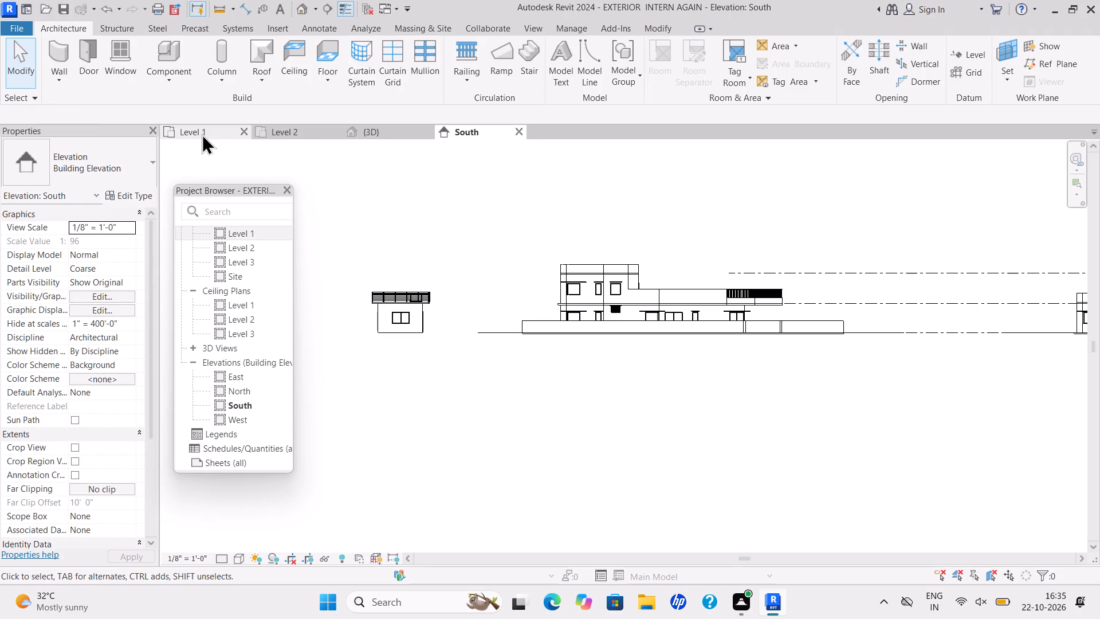
Select all elements of the small detached block with the railed roof beside the house in the 3D view.
{"action": "left_click", "coordinate": [373, 125]}
{"action": "key", "text": "Escape"}
{"action": "scroll", "coordinate": [603, 340], "scroll_direction": "down", "scroll_amount": 3}
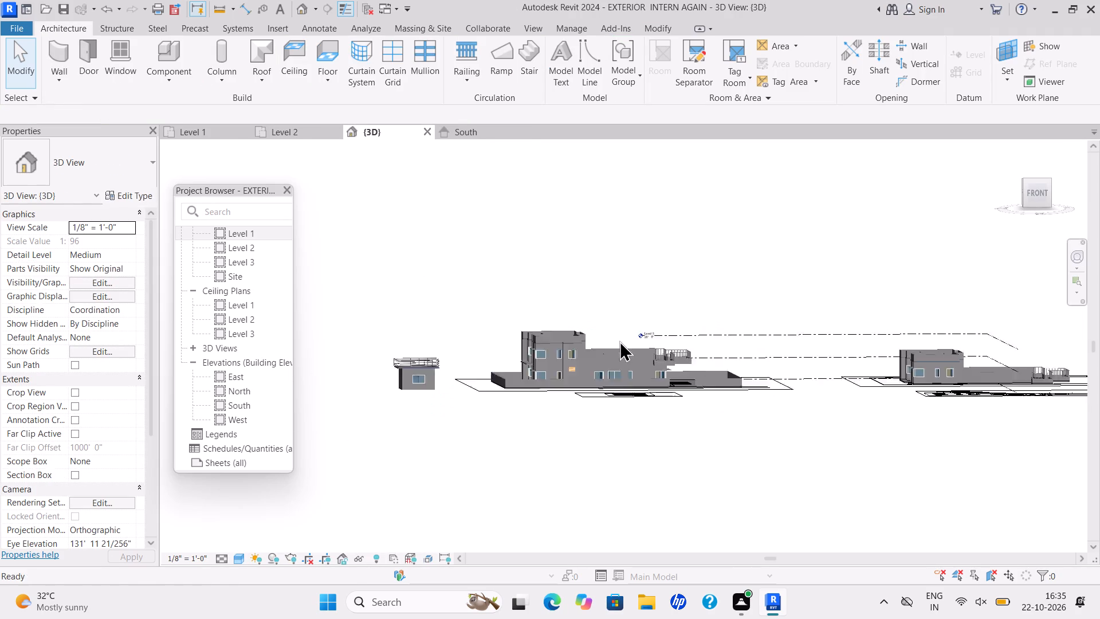
{"action": "scroll", "coordinate": [619, 340], "scroll_direction": "down", "scroll_amount": 4}
{"action": "middle_click_drag", "start_coordinate": [640, 316], "coordinate": [762, 297]}
{"action": "key", "text": "Escape"}
{"action": "scroll", "coordinate": [543, 361], "scroll_direction": "up", "scroll_amount": 5}
{"action": "left_click_drag", "start_coordinate": [527, 250], "coordinate": [604, 267]}
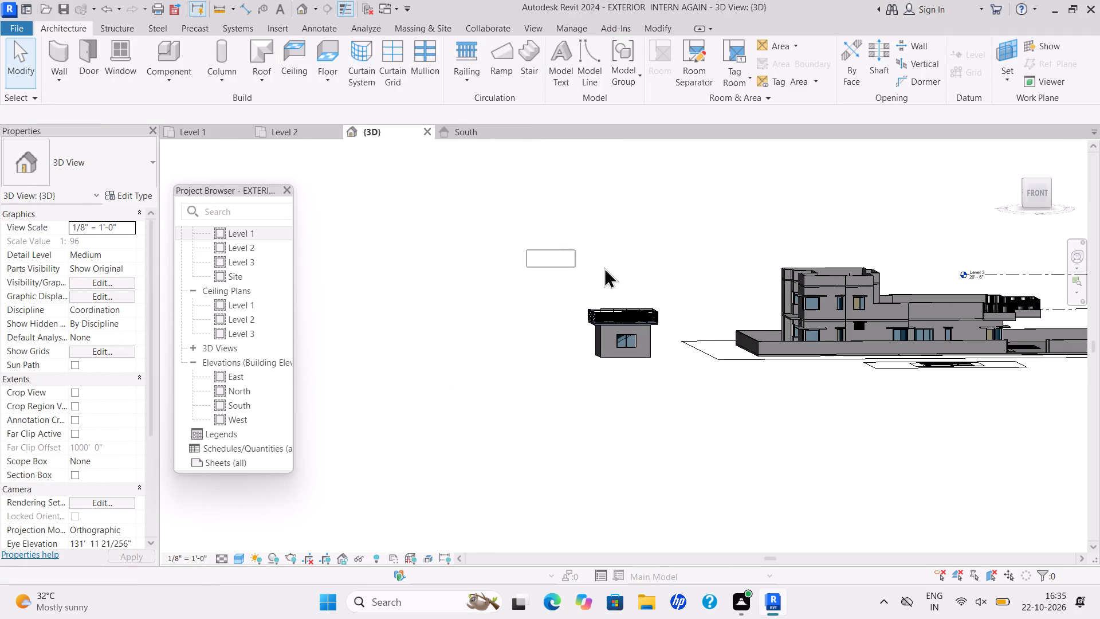
{"action": "left_click_drag", "start_coordinate": [604, 267], "coordinate": [689, 387]}
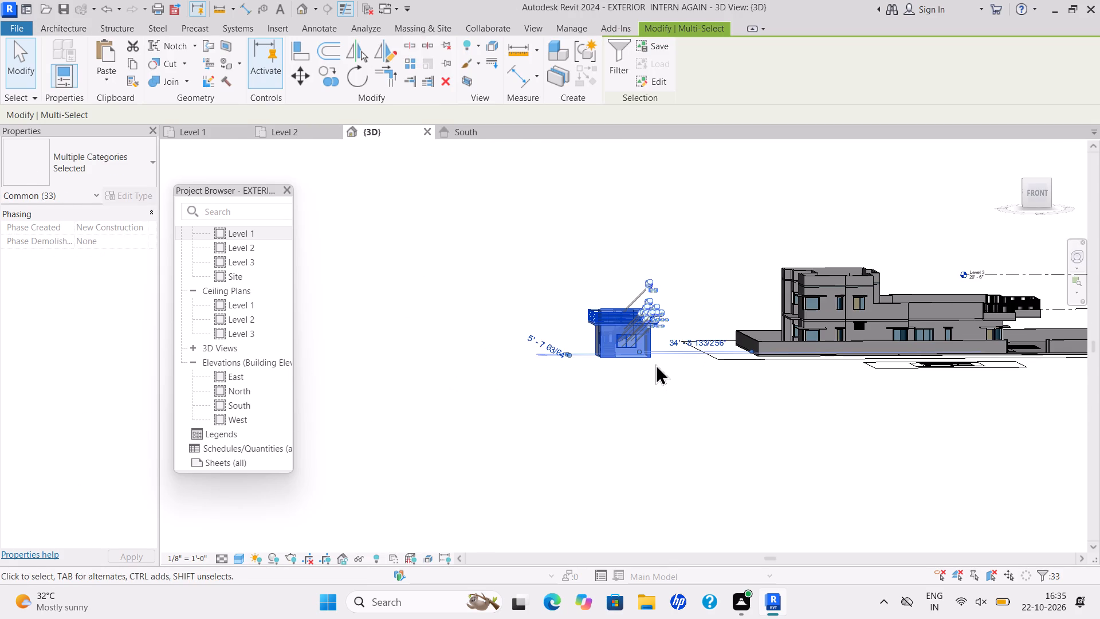
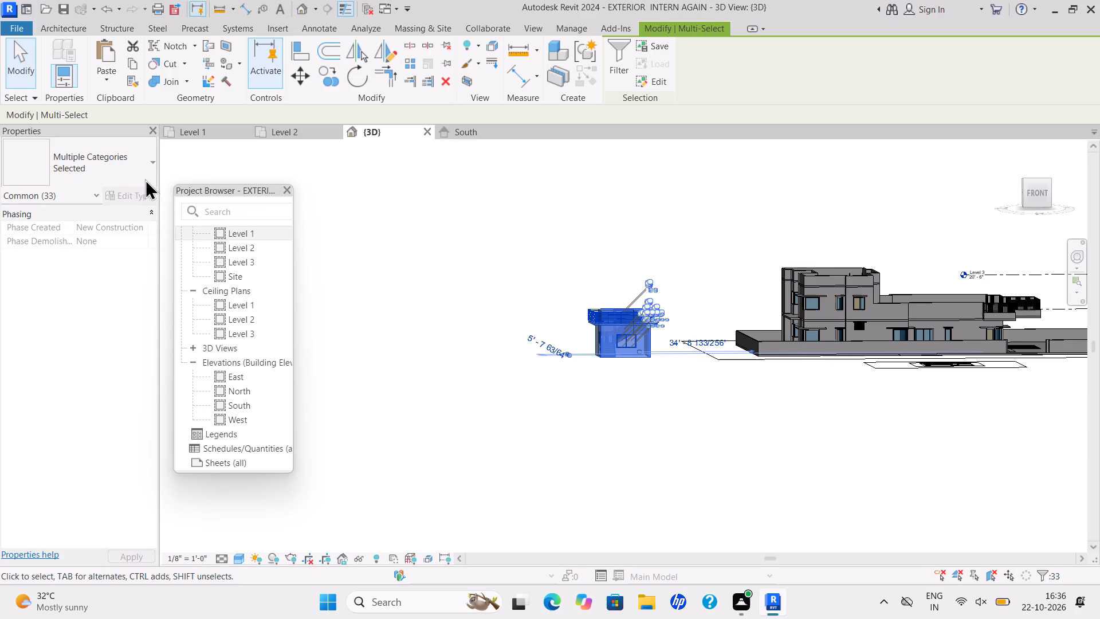
Review the element categories included in the current selection of the detached railed-roof block.
{"action": "left_click", "coordinate": [150, 162]}
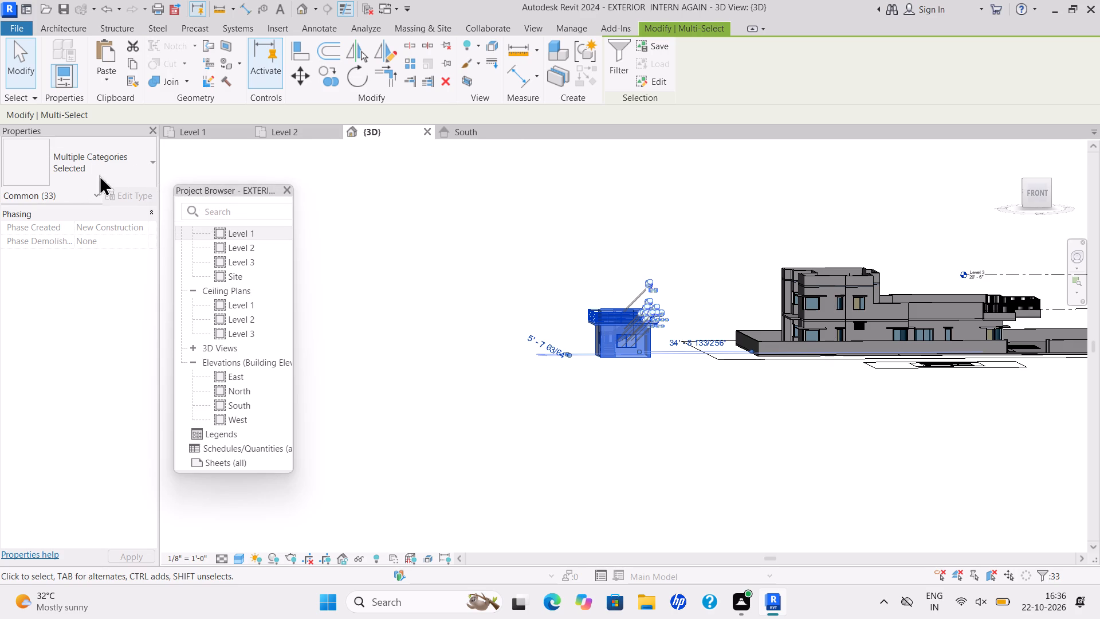
{"action": "left_click", "coordinate": [103, 162]}
{"action": "left_click", "coordinate": [93, 189]}
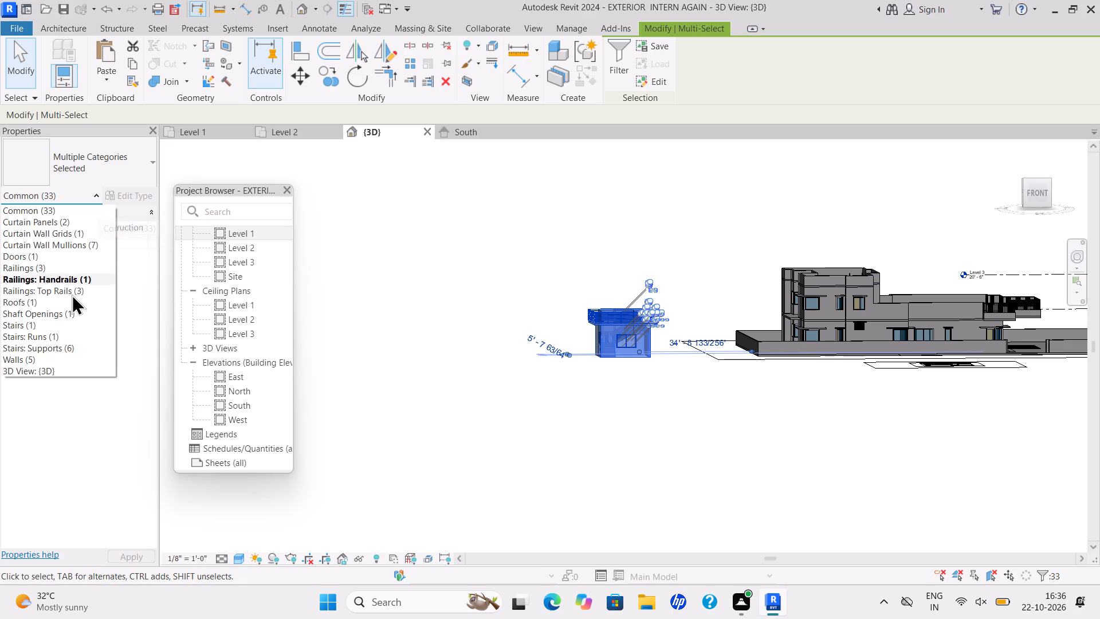
{"action": "scroll", "coordinate": [96, 398], "scroll_direction": "down", "scroll_amount": 5}
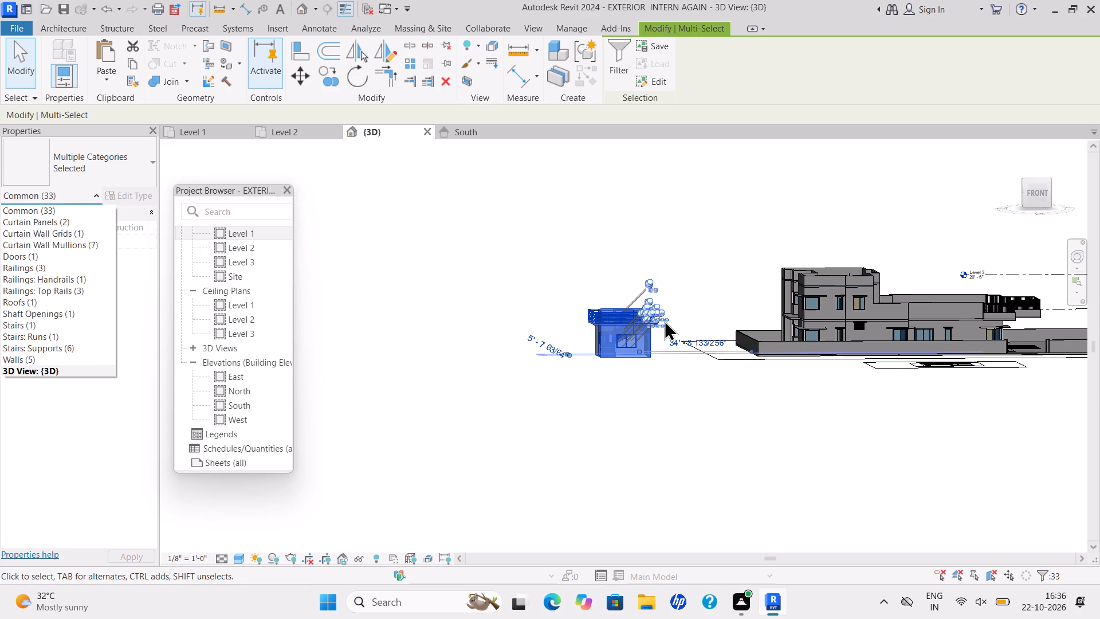
{"action": "scroll", "coordinate": [664, 320], "scroll_direction": "up", "scroll_amount": 5}
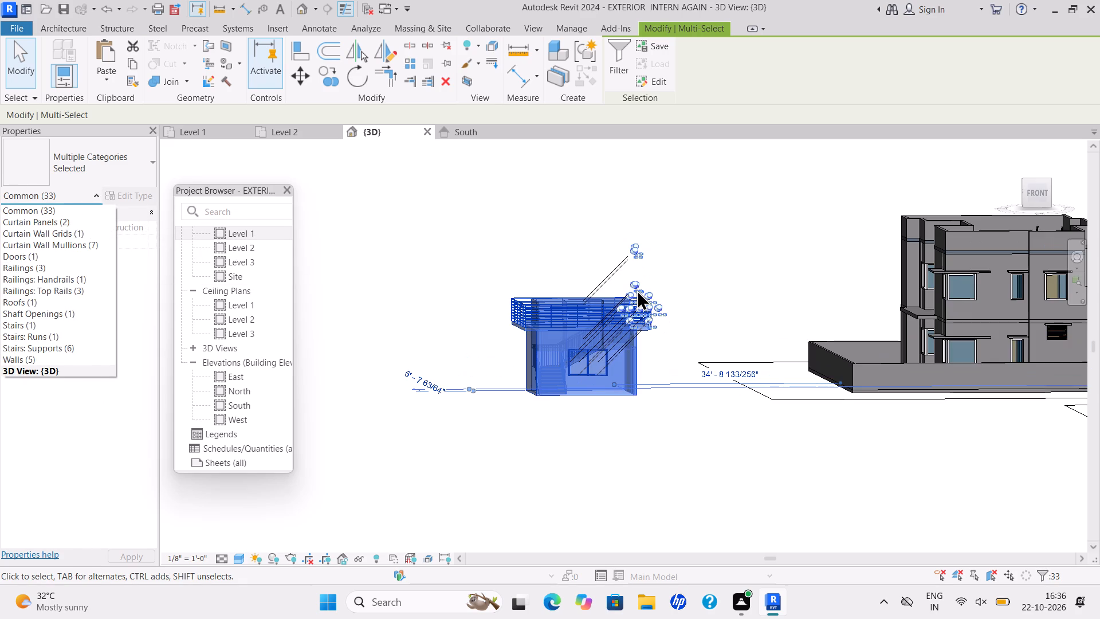
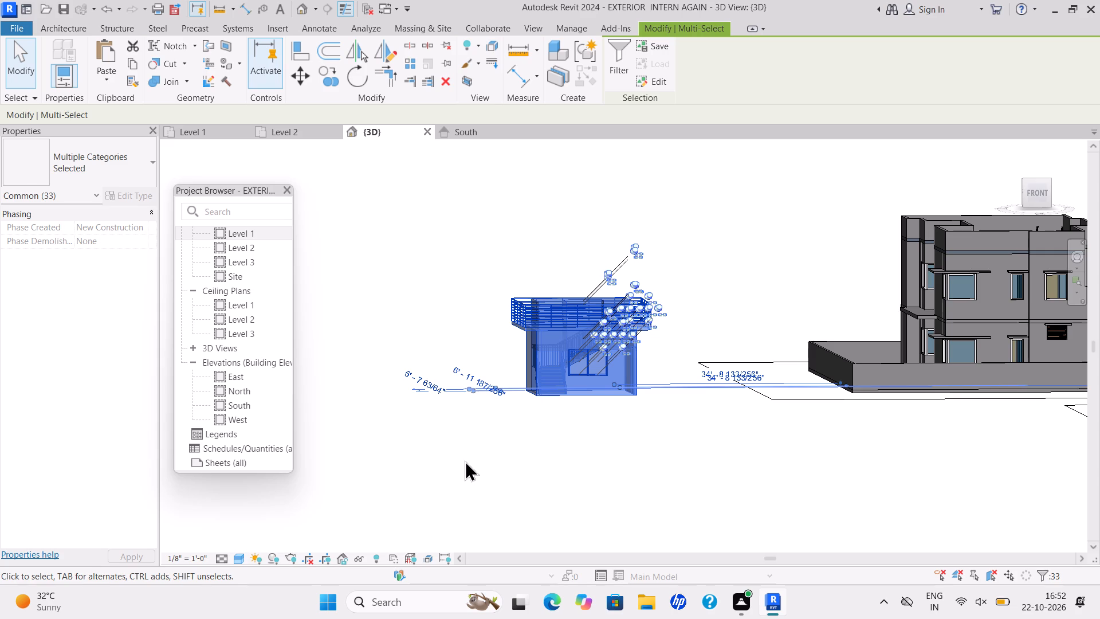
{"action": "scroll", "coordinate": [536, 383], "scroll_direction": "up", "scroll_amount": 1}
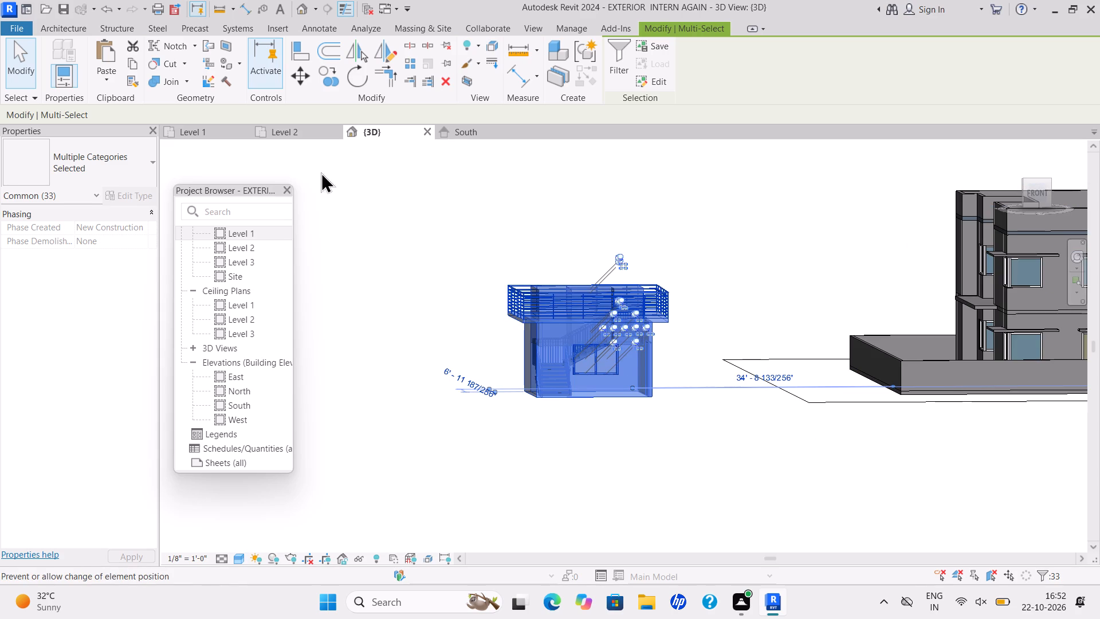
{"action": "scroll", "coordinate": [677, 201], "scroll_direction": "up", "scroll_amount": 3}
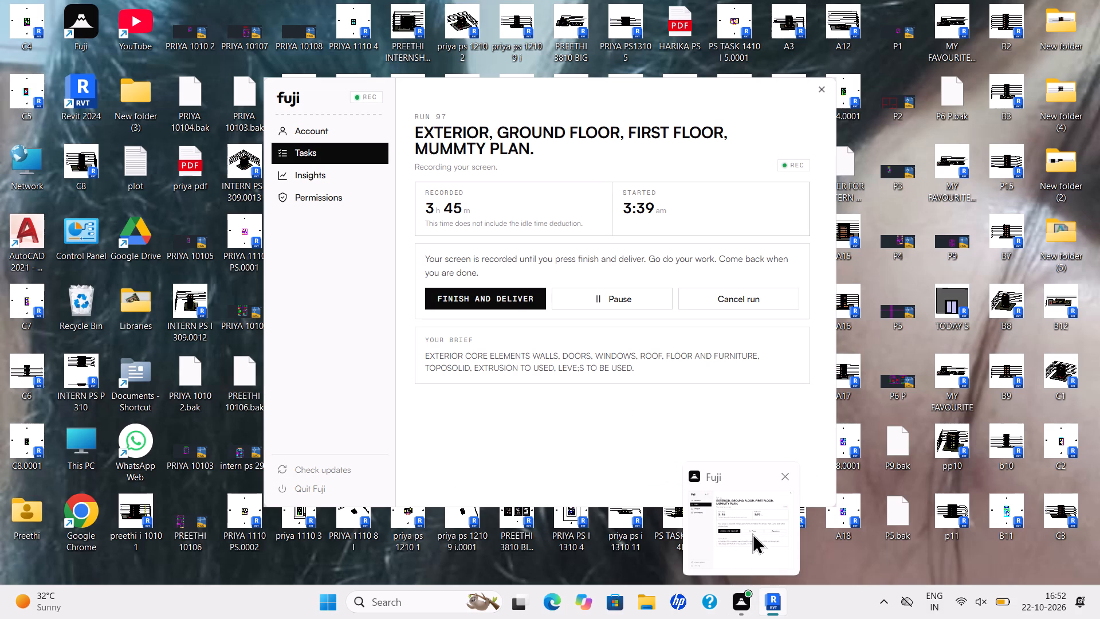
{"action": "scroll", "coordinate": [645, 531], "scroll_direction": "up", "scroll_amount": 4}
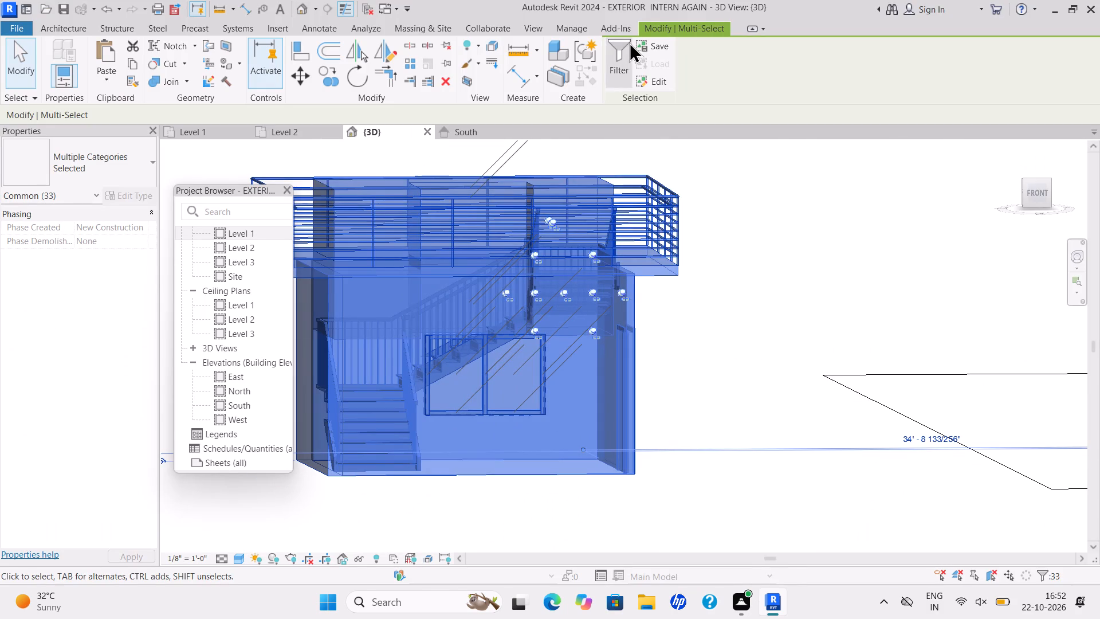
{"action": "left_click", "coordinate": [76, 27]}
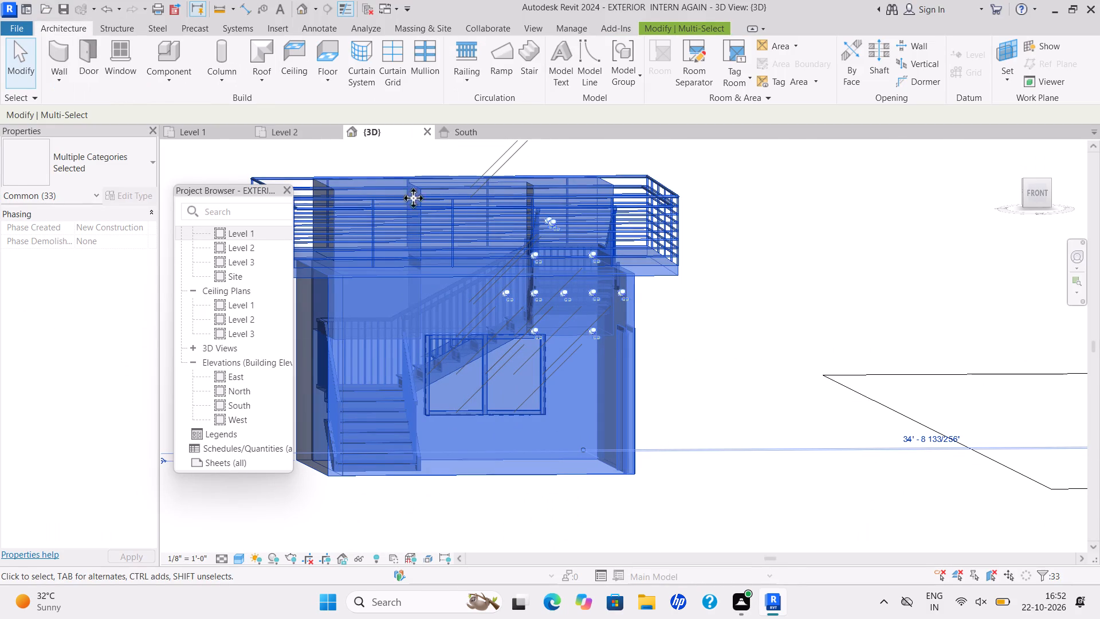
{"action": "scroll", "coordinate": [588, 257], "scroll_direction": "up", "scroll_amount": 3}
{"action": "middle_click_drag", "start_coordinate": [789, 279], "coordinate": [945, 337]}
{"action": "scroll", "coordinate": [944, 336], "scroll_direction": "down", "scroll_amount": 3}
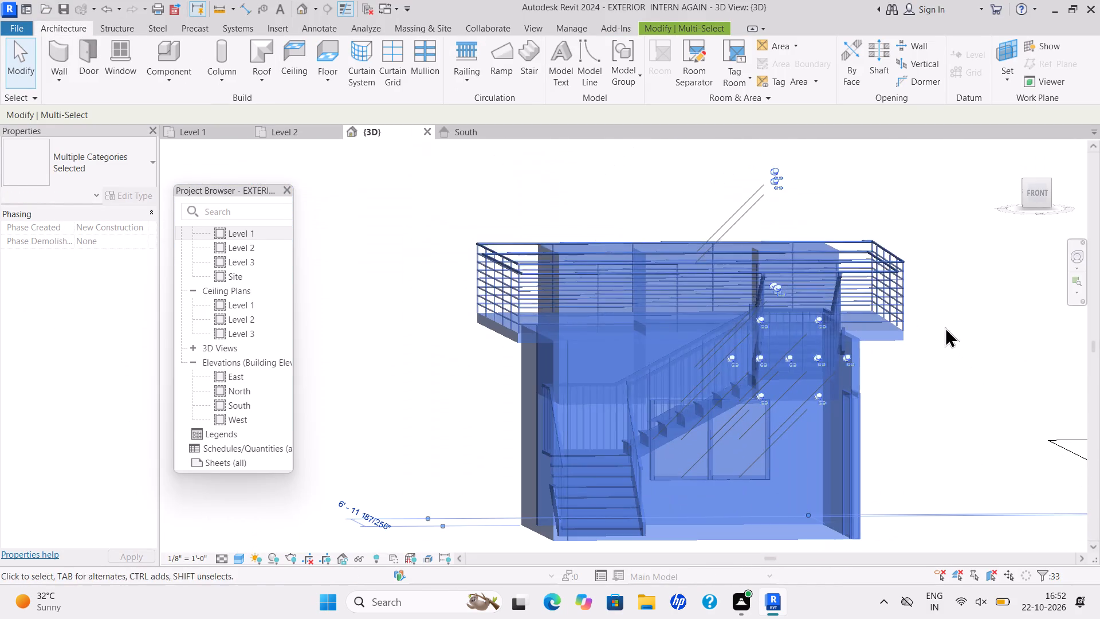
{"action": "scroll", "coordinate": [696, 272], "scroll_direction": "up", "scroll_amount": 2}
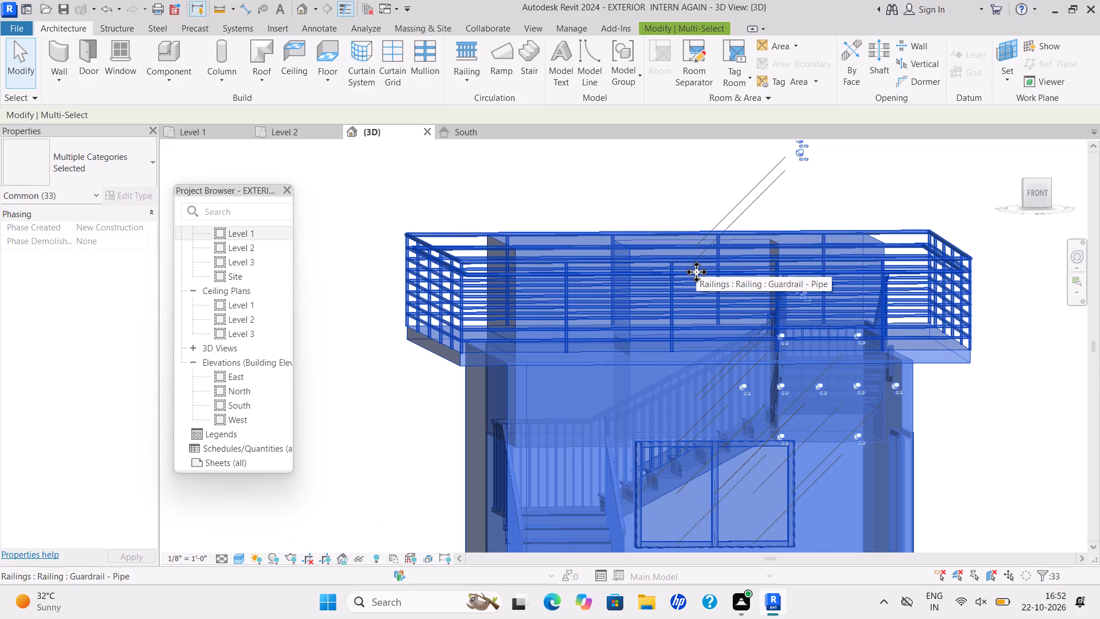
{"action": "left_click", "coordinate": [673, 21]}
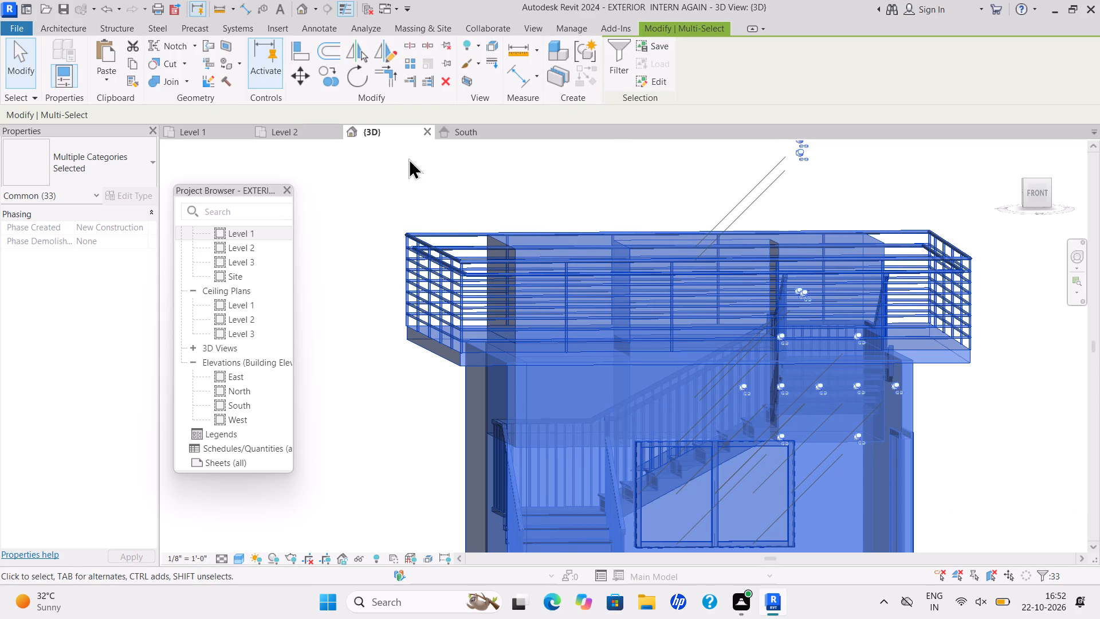
Unpin the two pinned elements at the roof railing level of the selected detached block.
{"action": "scroll", "coordinate": [797, 184], "scroll_direction": "down", "scroll_amount": 3}
{"action": "scroll", "coordinate": [788, 196], "scroll_direction": "up", "scroll_amount": 1}
{"action": "middle_click", "coordinate": [788, 197]}
{"action": "scroll", "coordinate": [800, 152], "scroll_direction": "up", "scroll_amount": 5}
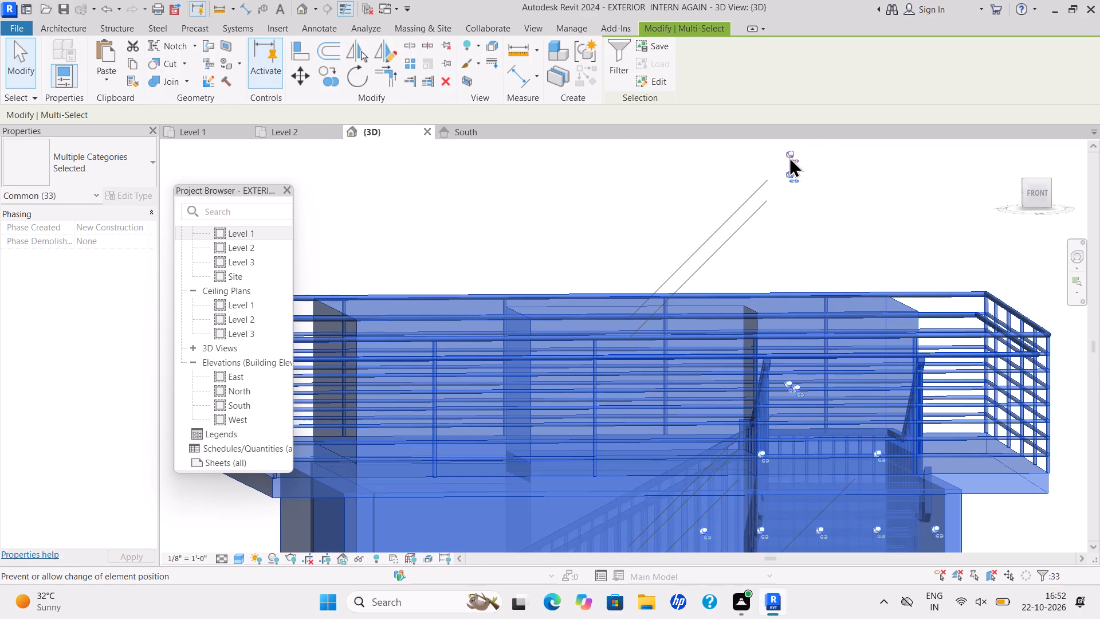
{"action": "left_click", "coordinate": [789, 156]}
{"action": "scroll", "coordinate": [724, 301], "scroll_direction": "down", "scroll_amount": 5}
{"action": "scroll", "coordinate": [713, 319], "scroll_direction": "up", "scroll_amount": 5}
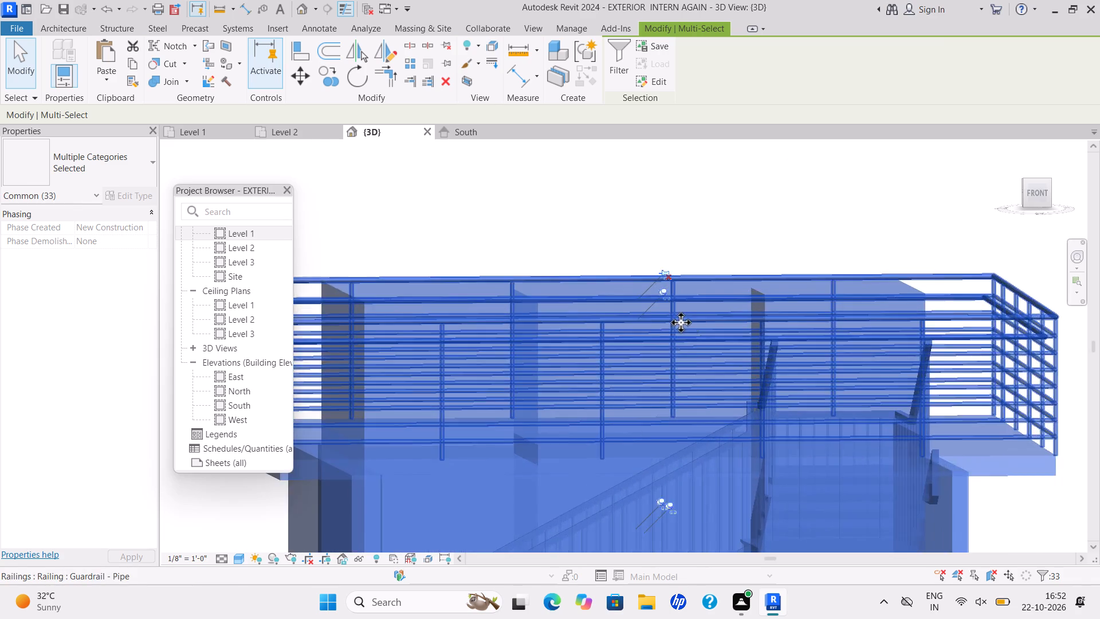
{"action": "scroll", "coordinate": [681, 322], "scroll_direction": "up", "scroll_amount": 9}
{"action": "left_click", "coordinate": [669, 242]}
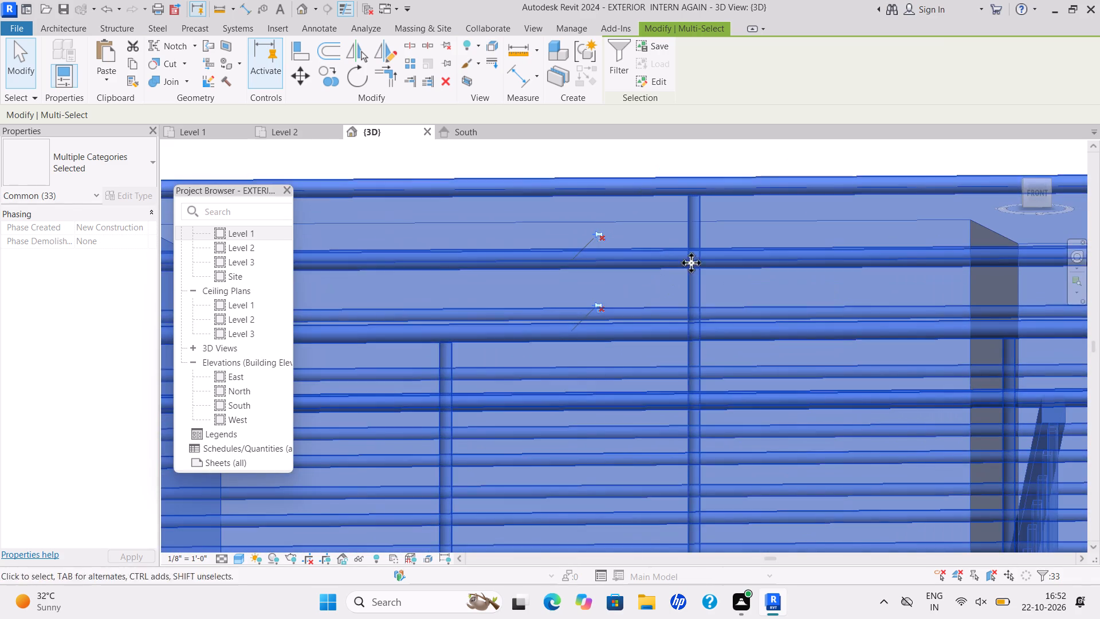
Unpin the right mullion, lower-right mullion, right glass panel and centre mullion of the block's front storefront window.
{"action": "scroll", "coordinate": [723, 301], "scroll_direction": "down", "scroll_amount": 5}
{"action": "scroll", "coordinate": [750, 351], "scroll_direction": "down", "scroll_amount": 7}
{"action": "middle_click_drag", "start_coordinate": [744, 358], "coordinate": [665, 303]}
{"action": "scroll", "coordinate": [719, 400], "scroll_direction": "up", "scroll_amount": 2}
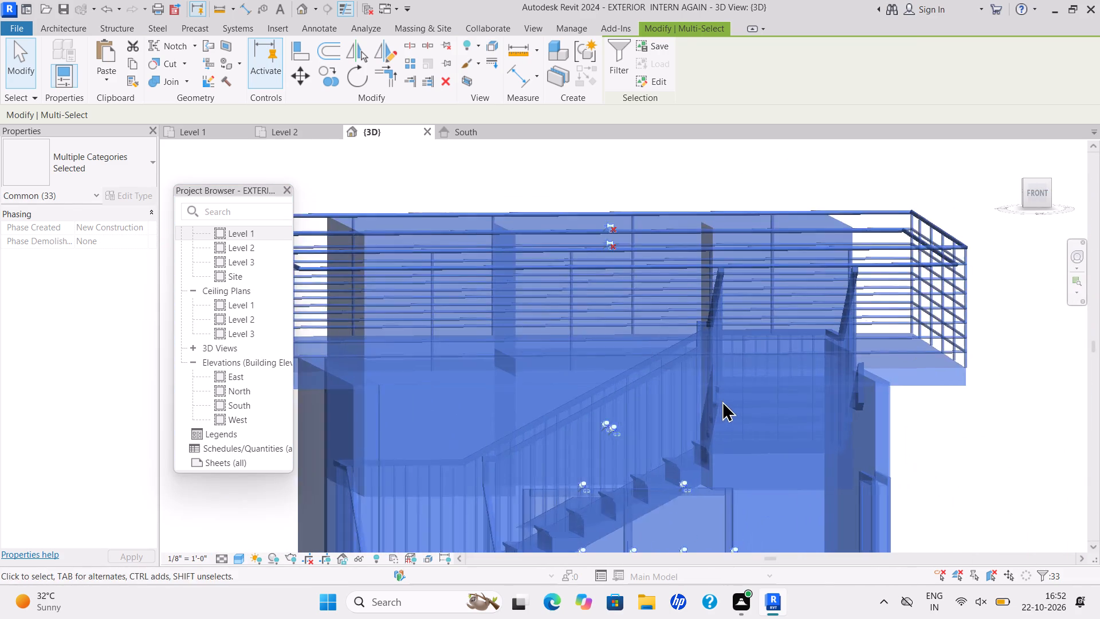
{"action": "scroll", "coordinate": [722, 401], "scroll_direction": "up", "scroll_amount": 3}
{"action": "scroll", "coordinate": [726, 442], "scroll_direction": "down", "scroll_amount": 2}
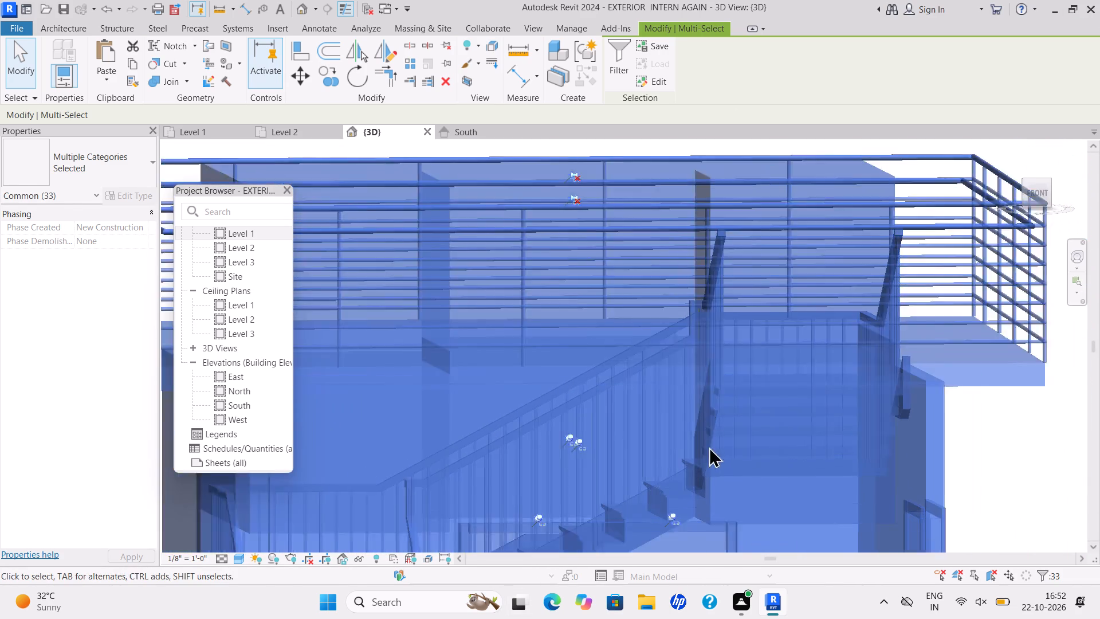
{"action": "scroll", "coordinate": [709, 446], "scroll_direction": "down", "scroll_amount": 3}
{"action": "middle_click_drag", "start_coordinate": [703, 445], "coordinate": [531, 169]}
{"action": "scroll", "coordinate": [531, 169], "scroll_direction": "up", "scroll_amount": 1}
{"action": "scroll", "coordinate": [543, 283], "scroll_direction": "up", "scroll_amount": 6}
{"action": "left_click", "coordinate": [554, 272]}
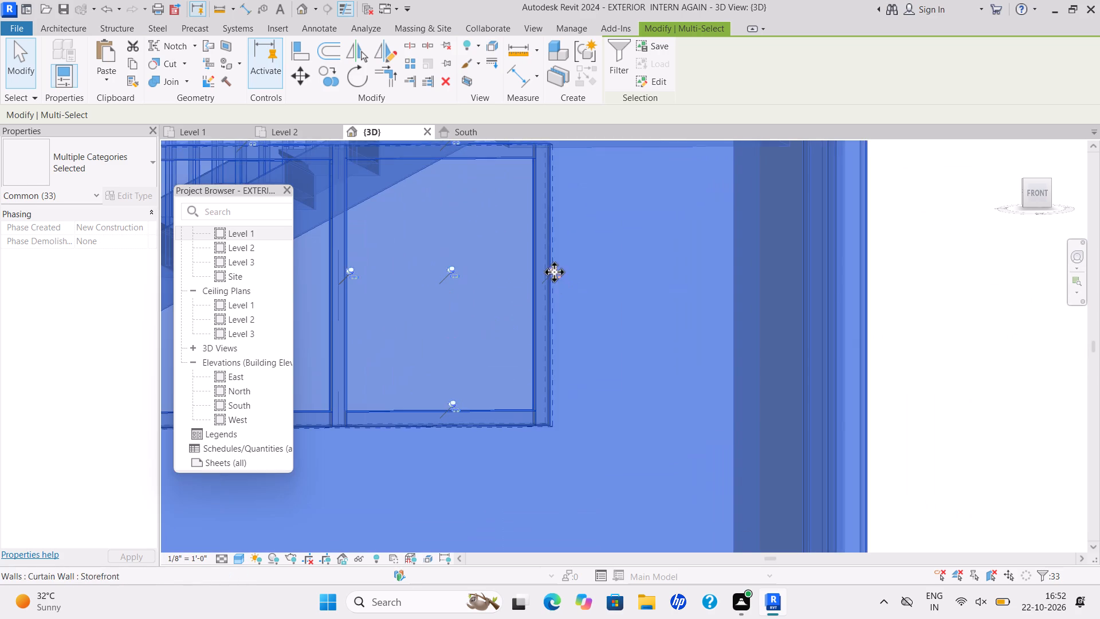
{"action": "left_click", "coordinate": [466, 399]}
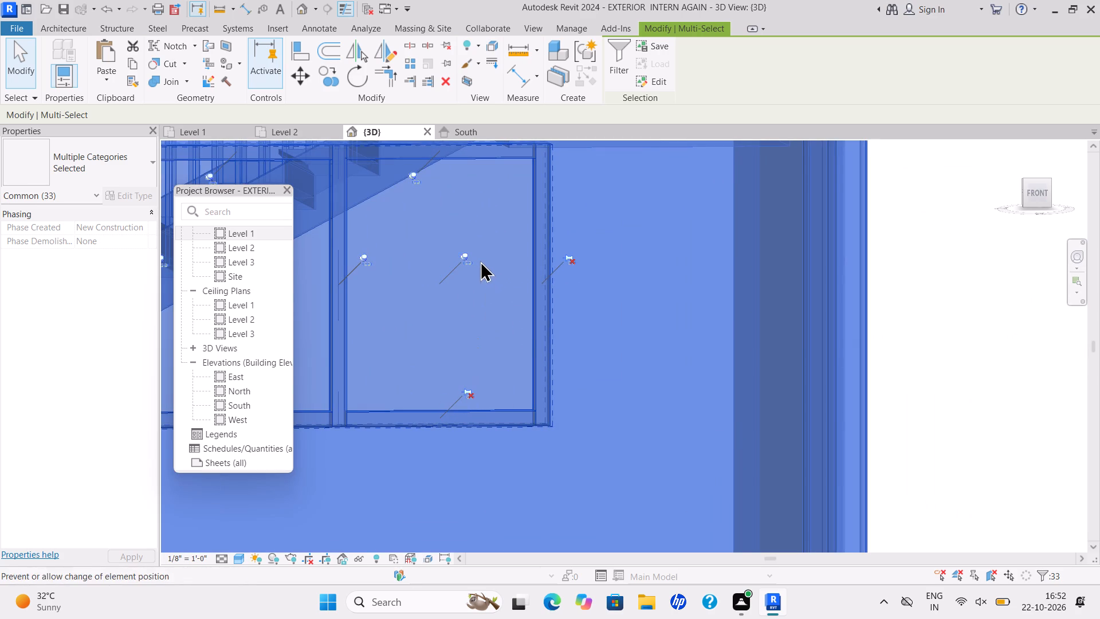
{"action": "left_click", "coordinate": [472, 260]}
{"action": "left_click", "coordinate": [366, 257]}
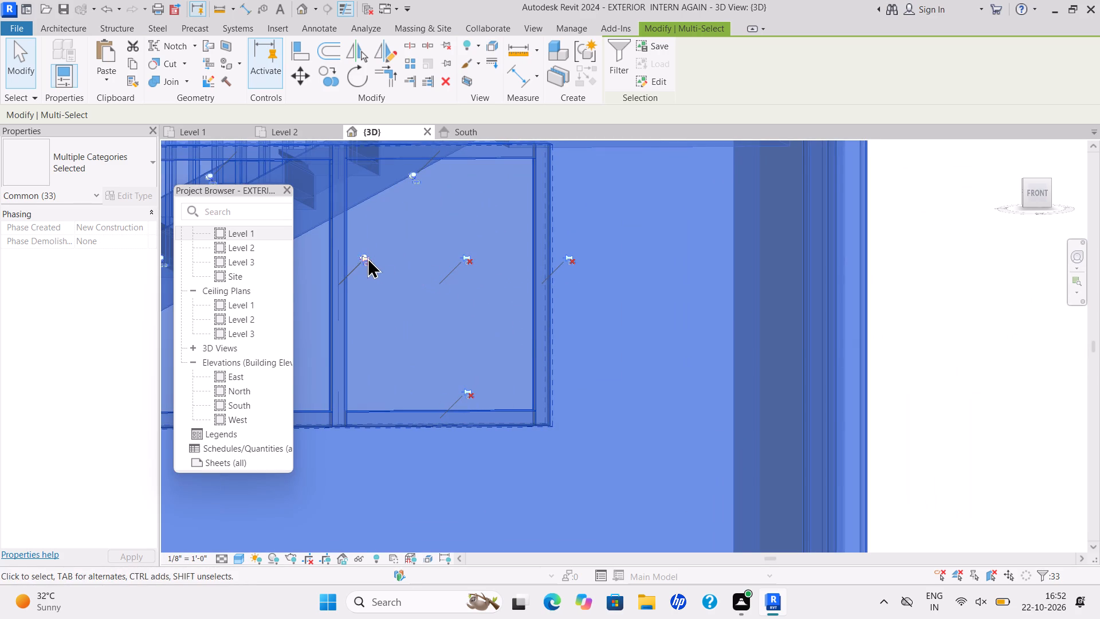
Unpin the lower-left mullion, left glass panel and left mullion of the same storefront window.
{"action": "scroll", "coordinate": [415, 268], "scroll_direction": "down", "scroll_amount": 4}
{"action": "middle_click_drag", "start_coordinate": [431, 278], "coordinate": [696, 268]}
{"action": "scroll", "coordinate": [600, 339], "scroll_direction": "up", "scroll_amount": 5}
{"action": "left_click", "coordinate": [604, 324]}
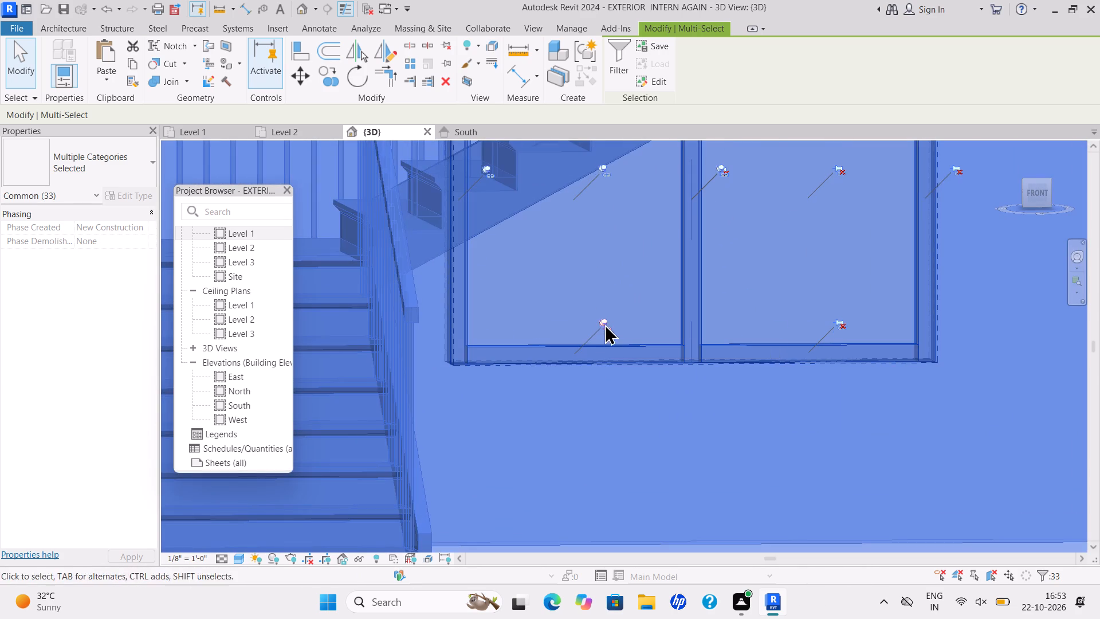
{"action": "left_click", "coordinate": [598, 182]}
{"action": "scroll", "coordinate": [605, 201], "scroll_direction": "down", "scroll_amount": 2}
{"action": "middle_click_drag", "start_coordinate": [603, 224], "coordinate": [634, 286]}
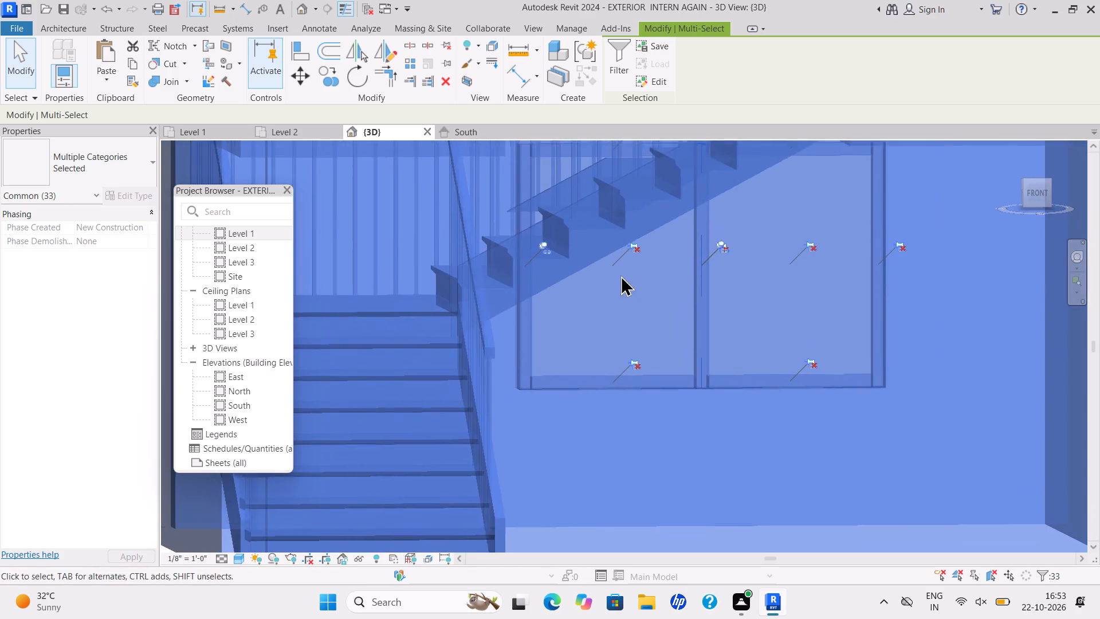
{"action": "scroll", "coordinate": [522, 262], "scroll_direction": "up", "scroll_amount": 4}
{"action": "scroll", "coordinate": [575, 245], "scroll_direction": "up", "scroll_amount": 4}
{"action": "left_click", "coordinate": [554, 238]}
Unpin the two top mullions of the front storefront window.
{"action": "scroll", "coordinate": [575, 249], "scroll_direction": "down", "scroll_amount": 8}
{"action": "middle_click_drag", "start_coordinate": [614, 252], "coordinate": [585, 345]}
{"action": "middle_click_drag", "start_coordinate": [622, 319], "coordinate": [553, 383]}
{"action": "scroll", "coordinate": [555, 383], "scroll_direction": "down", "scroll_amount": 1}
{"action": "scroll", "coordinate": [748, 277], "scroll_direction": "up", "scroll_amount": 4}
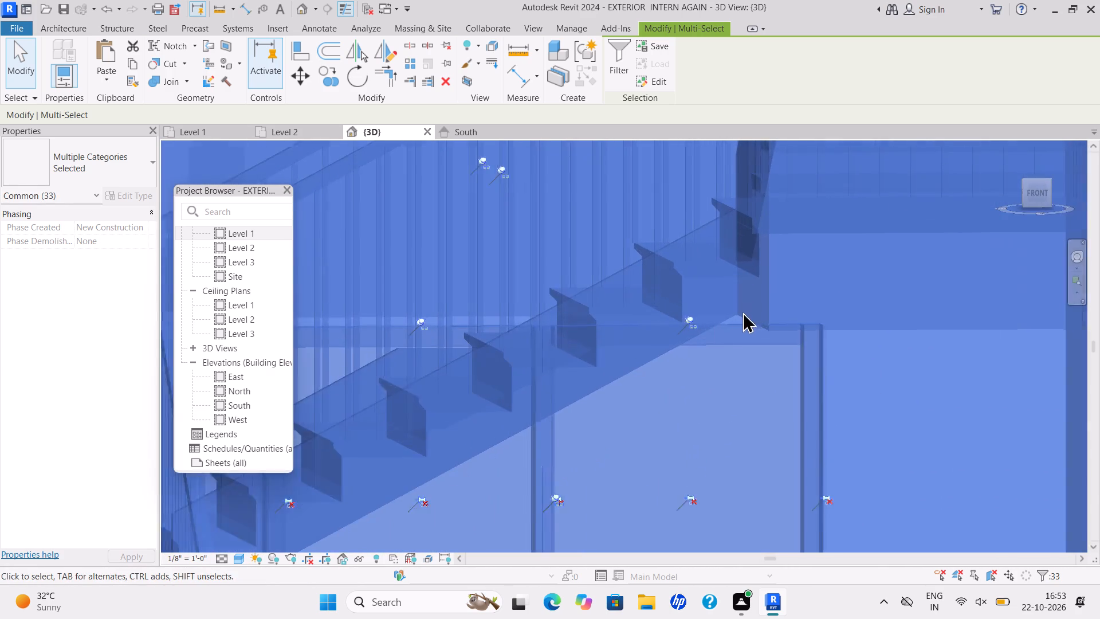
{"action": "scroll", "coordinate": [742, 312], "scroll_direction": "up", "scroll_amount": 1}
{"action": "scroll", "coordinate": [645, 335], "scroll_direction": "up", "scroll_amount": 5}
{"action": "left_click", "coordinate": [724, 314]}
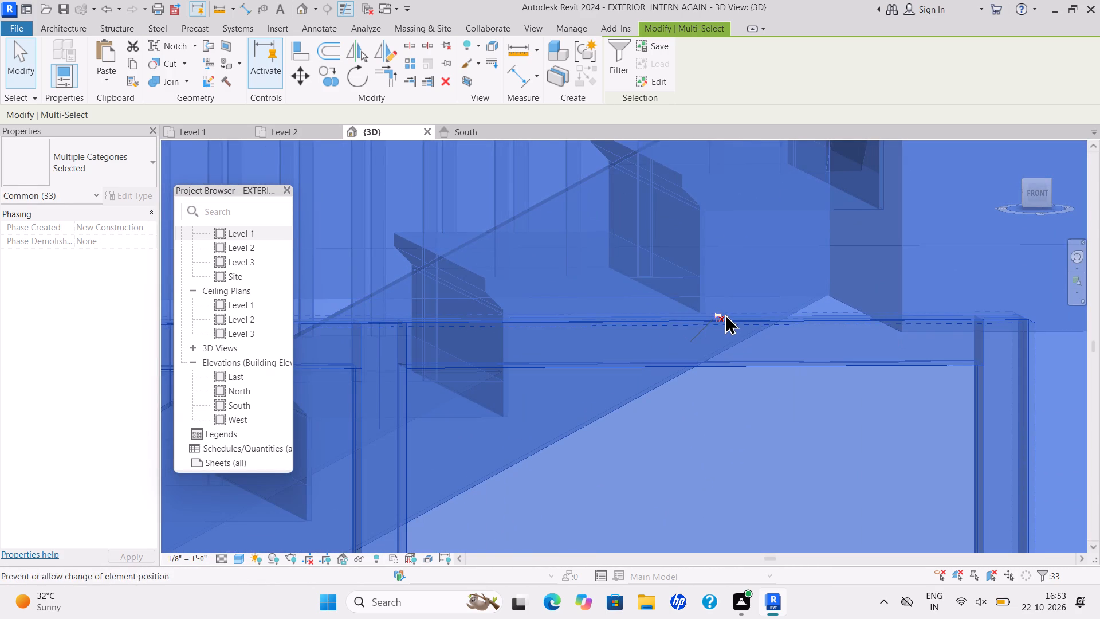
{"action": "scroll", "coordinate": [400, 355], "scroll_direction": "down", "scroll_amount": 3}
{"action": "middle_click_drag", "start_coordinate": [403, 360], "coordinate": [595, 367]}
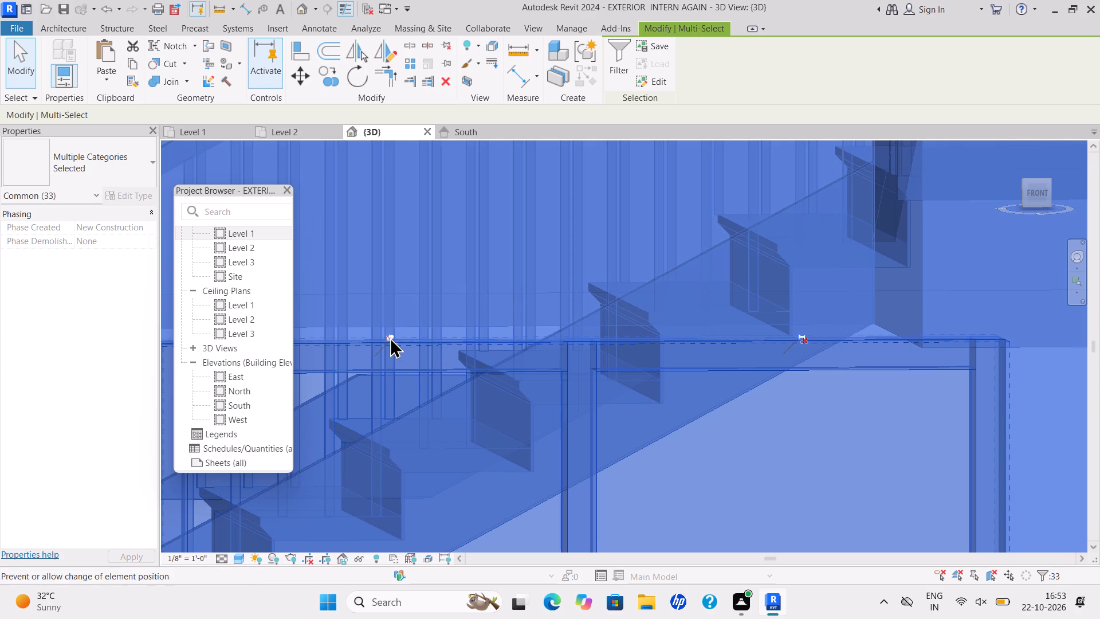
{"action": "left_click", "coordinate": [390, 337]}
Unpin the two pinned elements at the staircase railing above the window and clear the selection.
{"action": "scroll", "coordinate": [531, 288], "scroll_direction": "down", "scroll_amount": 5}
{"action": "middle_click_drag", "start_coordinate": [532, 300], "coordinate": [548, 361]}
{"action": "scroll", "coordinate": [509, 255], "scroll_direction": "up", "scroll_amount": 4}
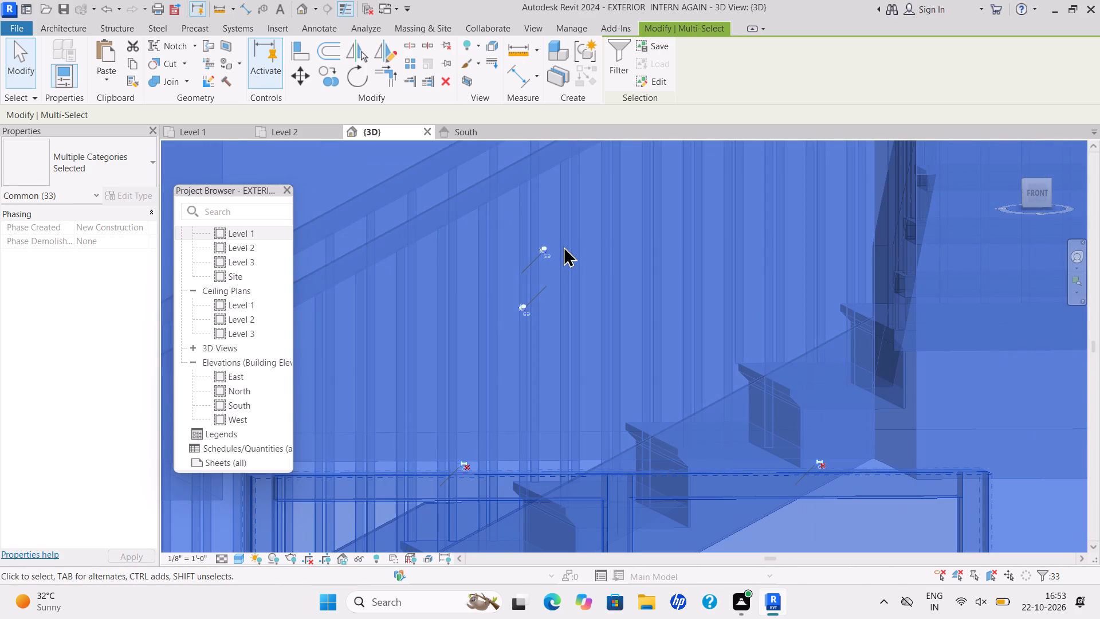
{"action": "left_click", "coordinate": [547, 246]}
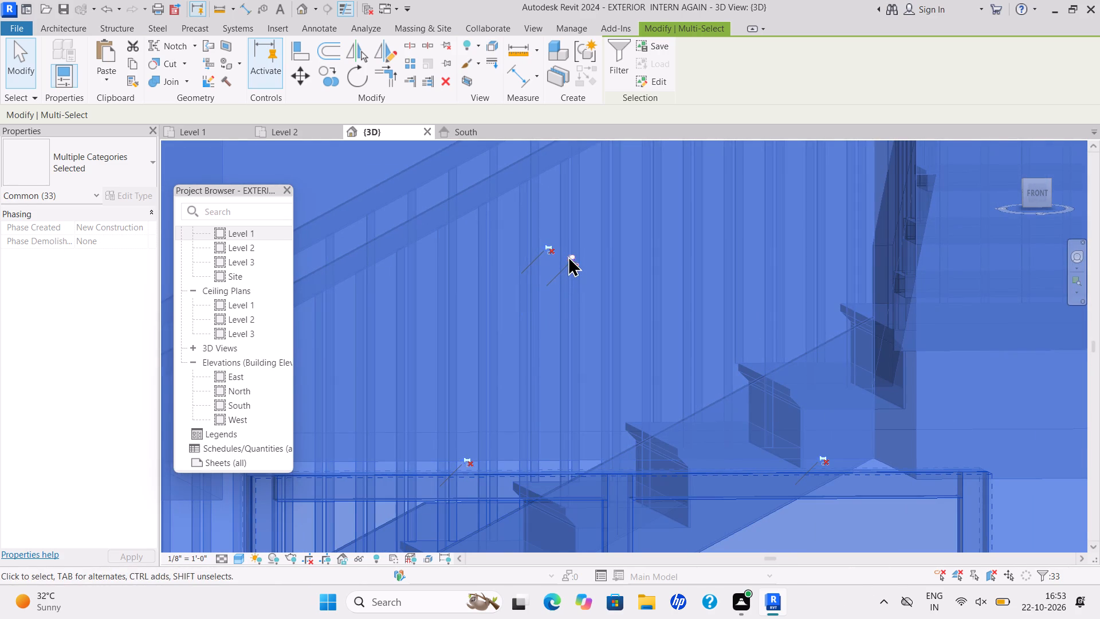
{"action": "left_click", "coordinate": [568, 256]}
{"action": "scroll", "coordinate": [785, 199], "scroll_direction": "down", "scroll_amount": 16}
{"action": "middle_click_drag", "start_coordinate": [704, 261], "coordinate": [641, 362]}
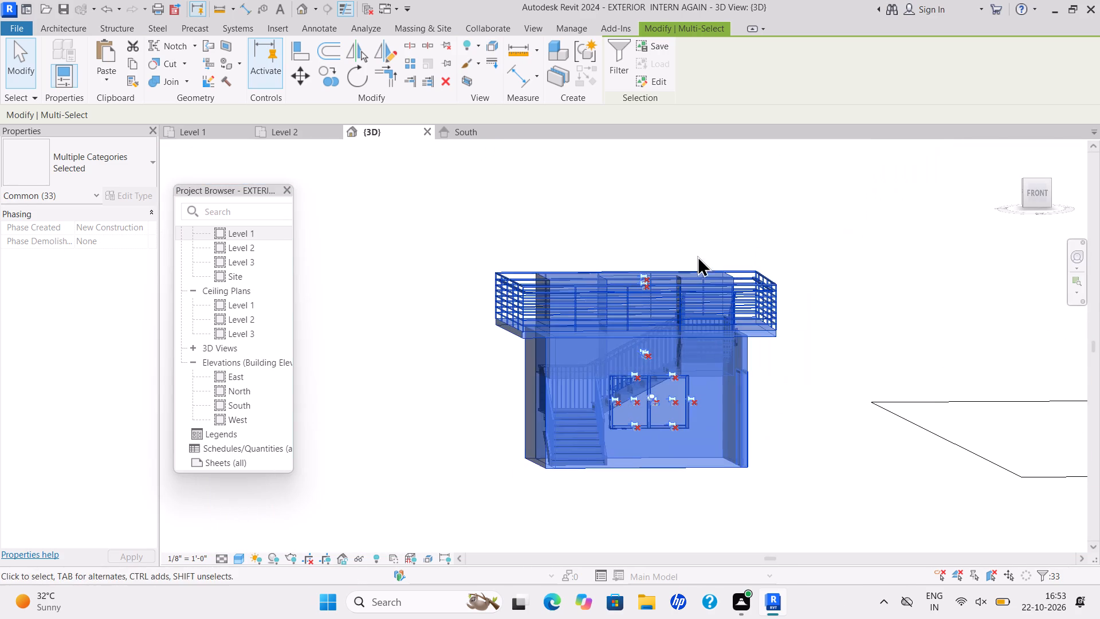
{"action": "key", "text": "Escape"}
{"action": "key", "text": "Escape"}
{"action": "key", "text": "Escape"}
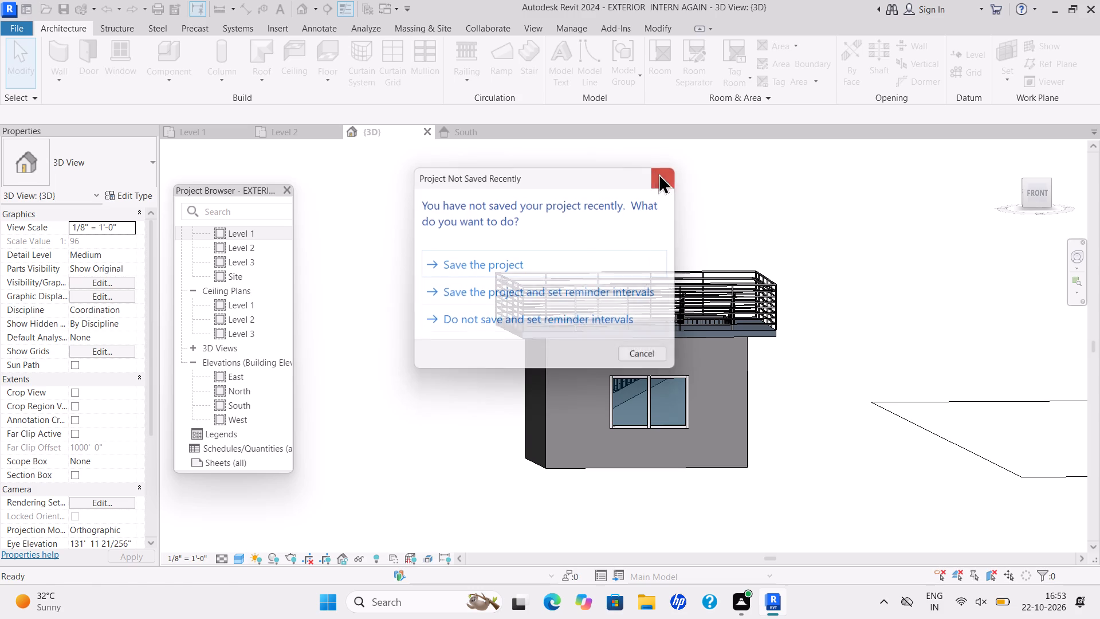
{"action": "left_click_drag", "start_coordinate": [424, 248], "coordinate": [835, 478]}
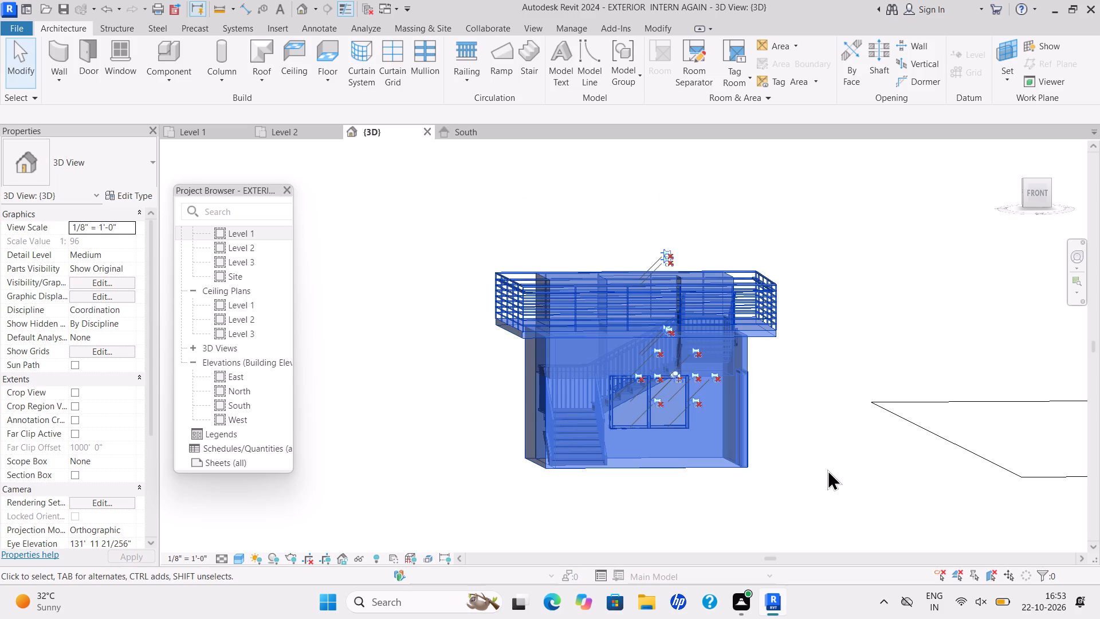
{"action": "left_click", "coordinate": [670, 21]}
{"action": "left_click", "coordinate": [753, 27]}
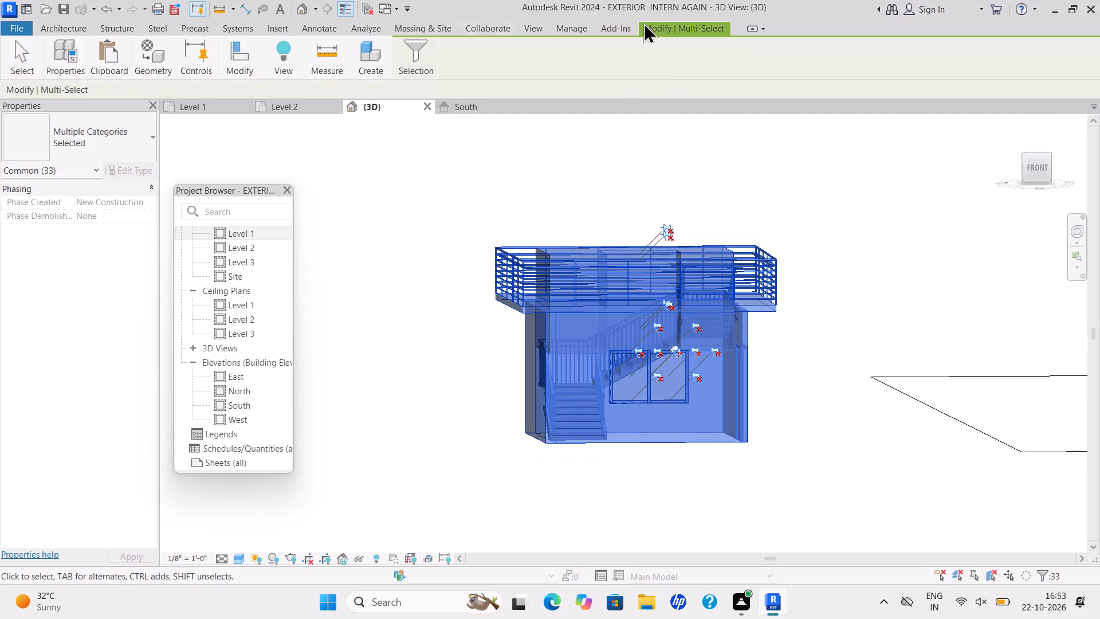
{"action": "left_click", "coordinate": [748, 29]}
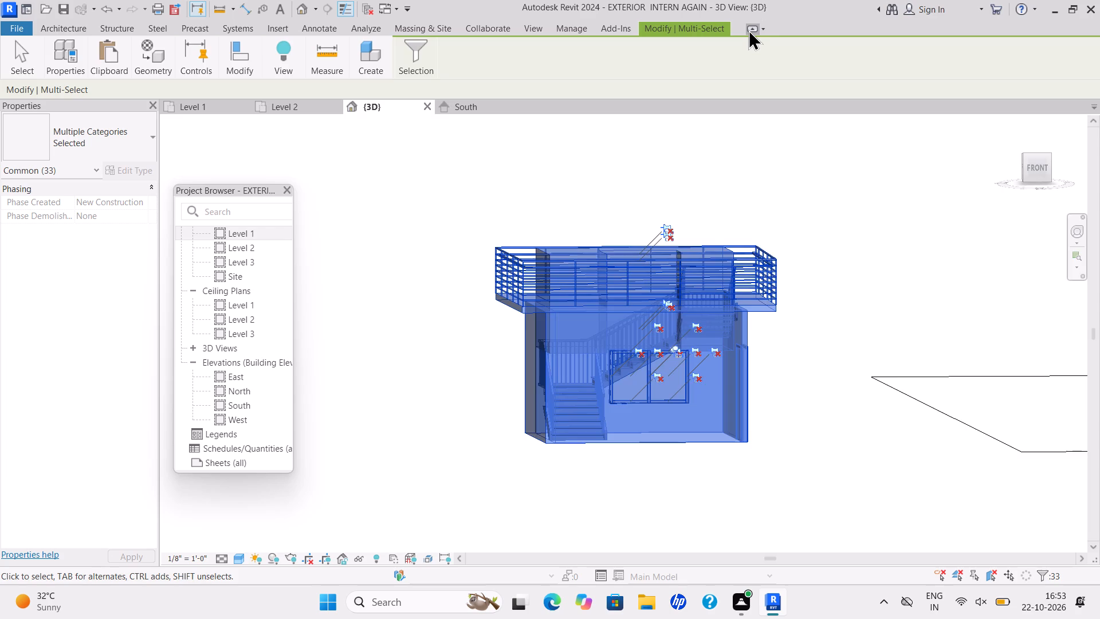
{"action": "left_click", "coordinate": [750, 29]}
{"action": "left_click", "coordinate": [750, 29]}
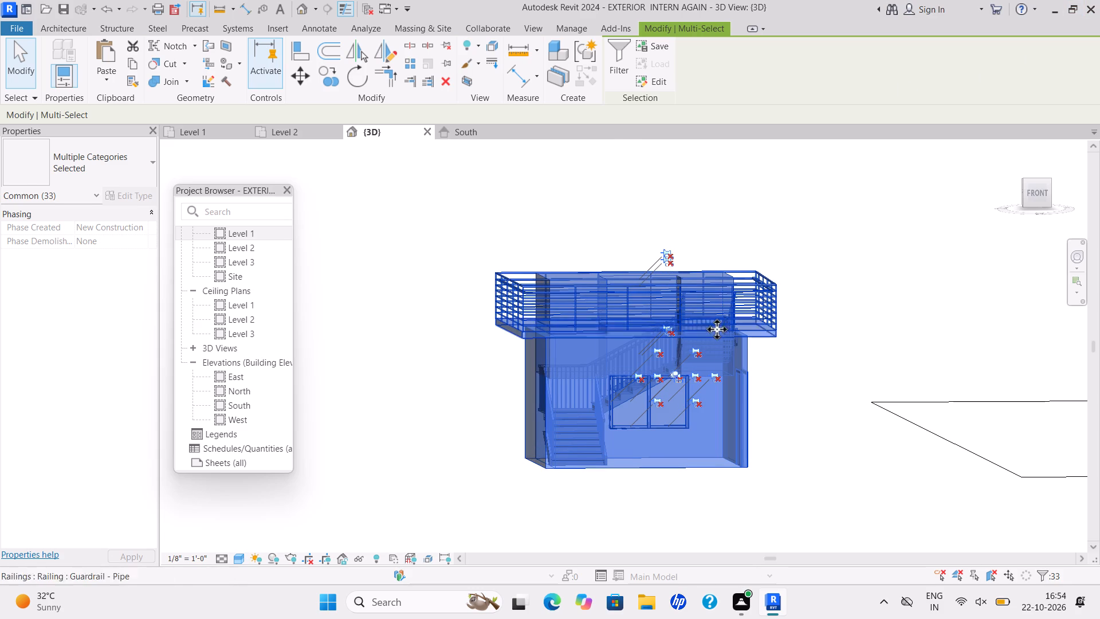
Open the South elevation and select the whole detached railed-roof block, including its window, stair and railings.
{"action": "left_click", "coordinate": [467, 131]}
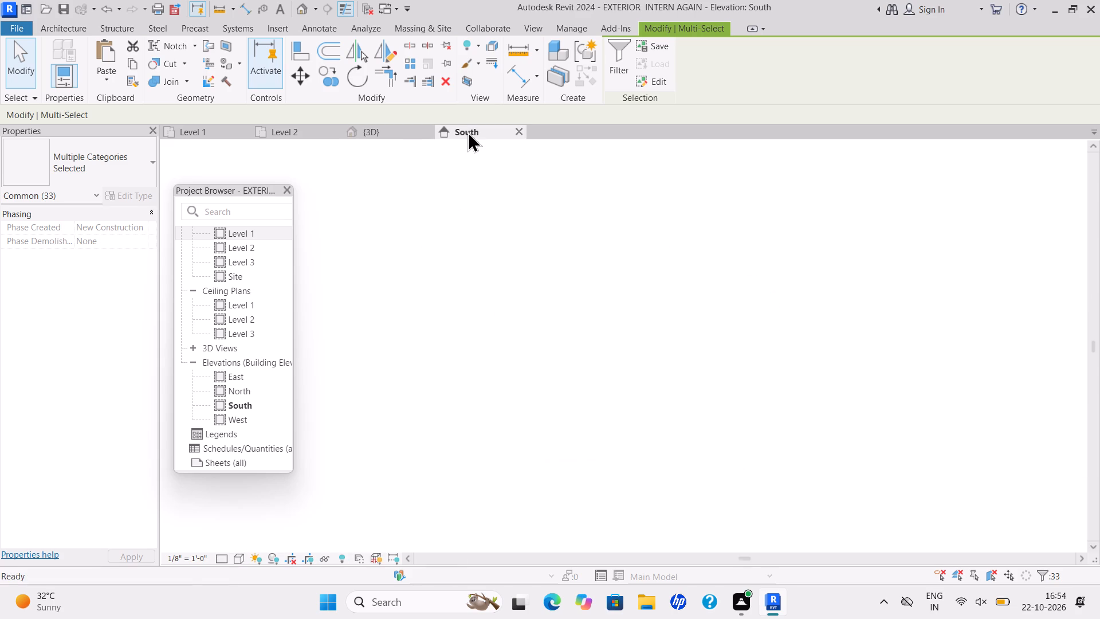
{"action": "scroll", "coordinate": [450, 252], "scroll_direction": "up", "scroll_amount": 4}
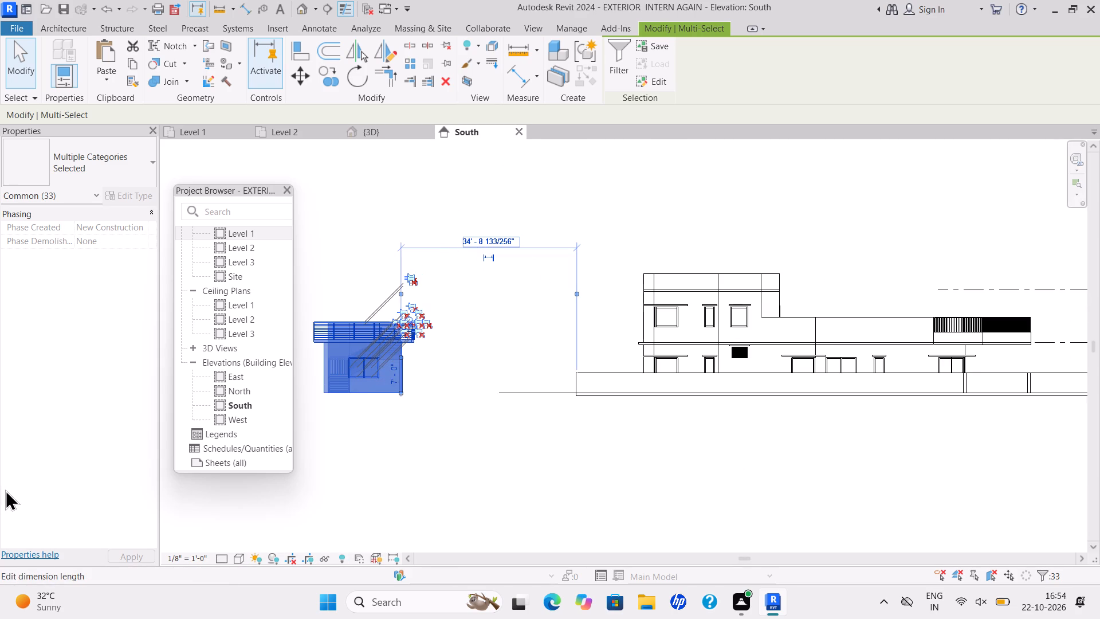
{"action": "key", "text": "Escape"}
{"action": "key", "text": "Escape"}
{"action": "scroll", "coordinate": [421, 406], "scroll_direction": "down", "scroll_amount": 1}
{"action": "key", "text": "Escape"}
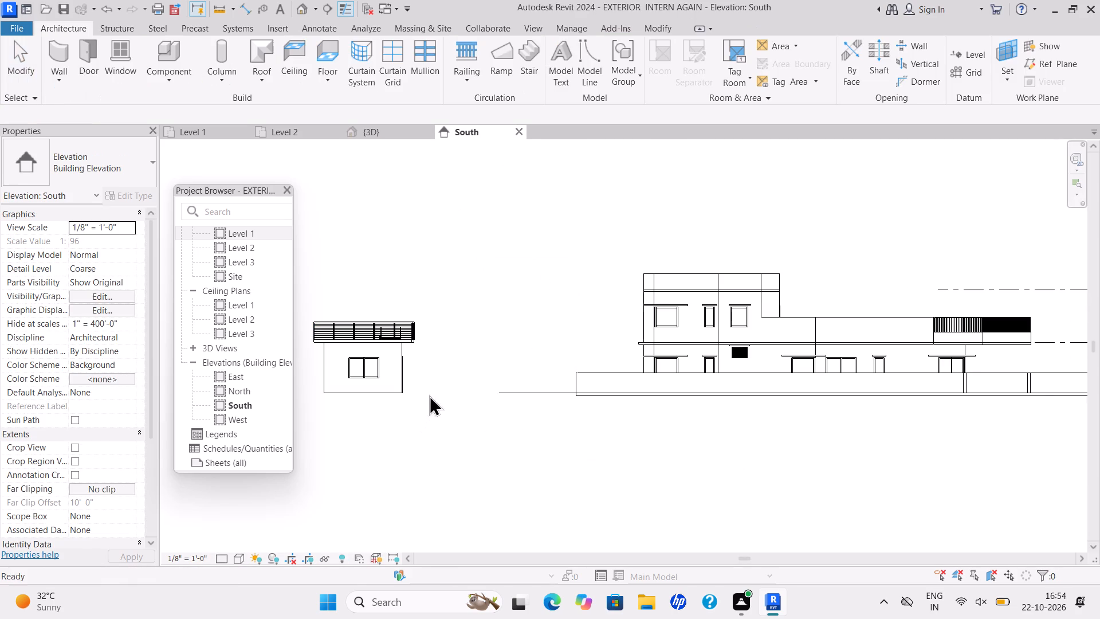
{"action": "scroll", "coordinate": [429, 395], "scroll_direction": "down", "scroll_amount": 2}
{"action": "middle_click_drag", "start_coordinate": [451, 382], "coordinate": [459, 379]}
{"action": "key", "text": "Escape"}
{"action": "key", "text": "Escape"}
{"action": "scroll", "coordinate": [371, 372], "scroll_direction": "up", "scroll_amount": 4}
{"action": "key", "text": "Escape"}
{"action": "scroll", "coordinate": [522, 318], "scroll_direction": "up", "scroll_amount": 3}
{"action": "key", "text": "Escape"}
{"action": "key", "text": "Escape"}
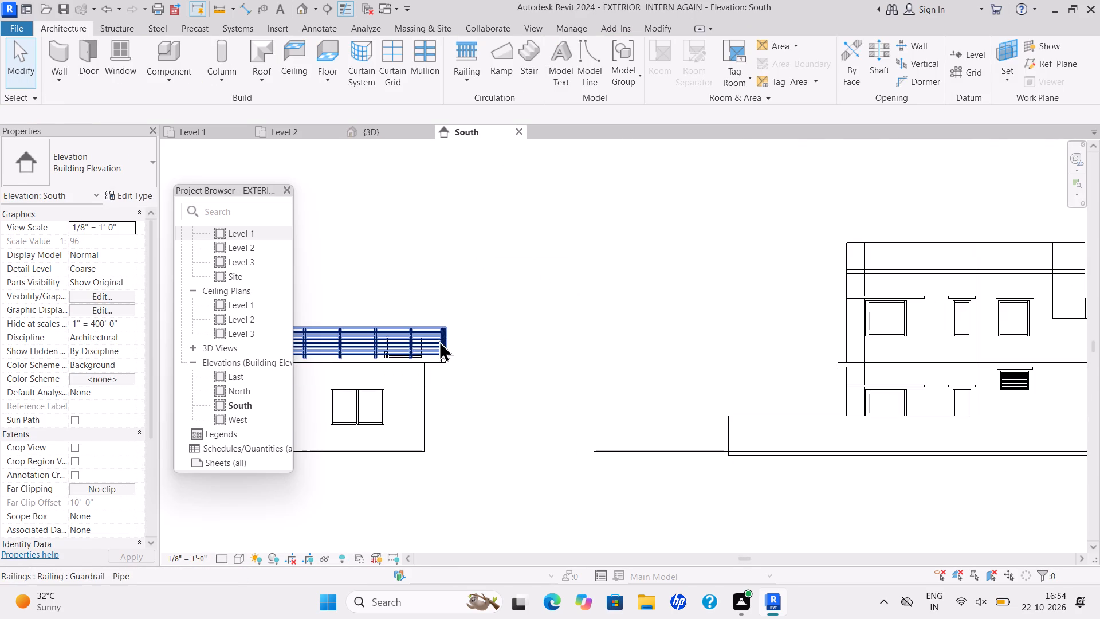
{"action": "left_click", "coordinate": [439, 340]}
{"action": "key", "text": "Escape"}
{"action": "scroll", "coordinate": [498, 327], "scroll_direction": "down", "scroll_amount": 4}
{"action": "middle_click_drag", "start_coordinate": [501, 330], "coordinate": [630, 322]}
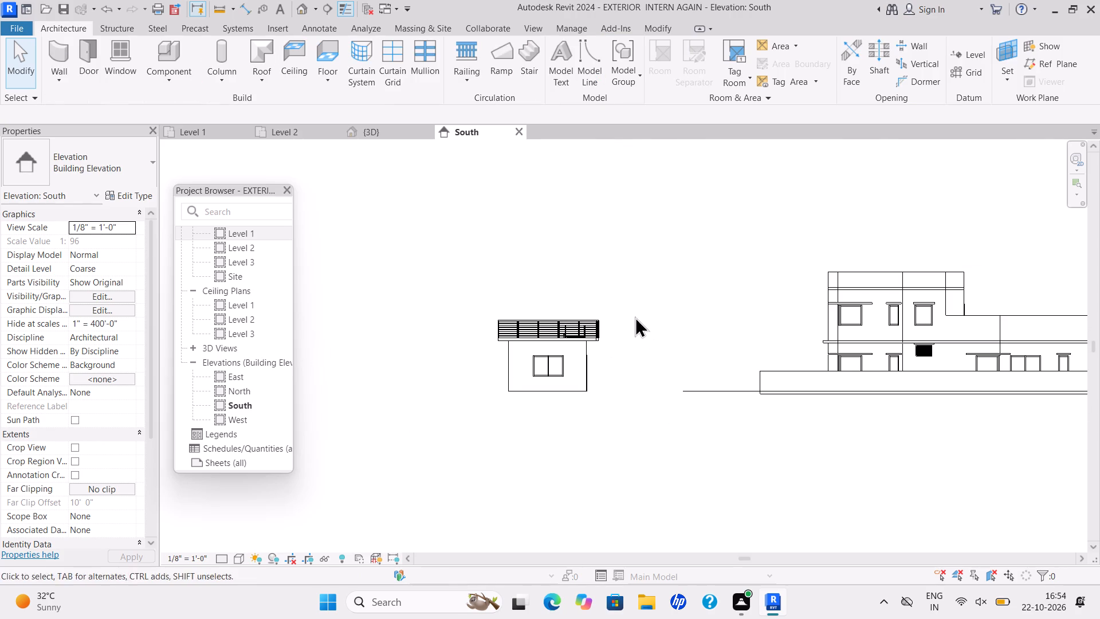
{"action": "key", "text": "Escape"}
{"action": "left_click_drag", "start_coordinate": [463, 306], "coordinate": [634, 426]}
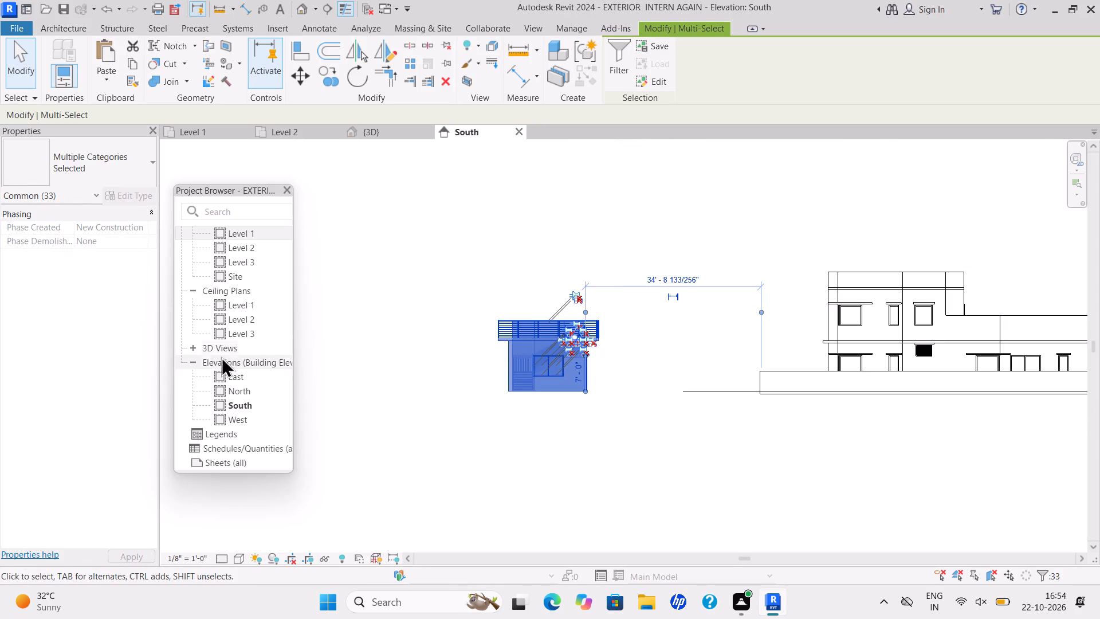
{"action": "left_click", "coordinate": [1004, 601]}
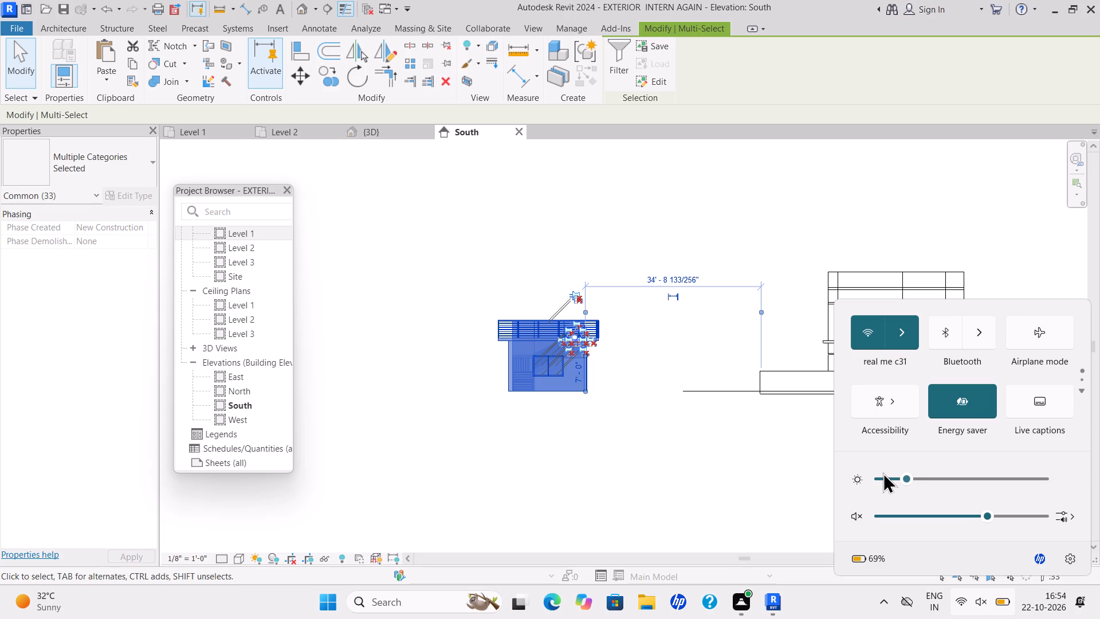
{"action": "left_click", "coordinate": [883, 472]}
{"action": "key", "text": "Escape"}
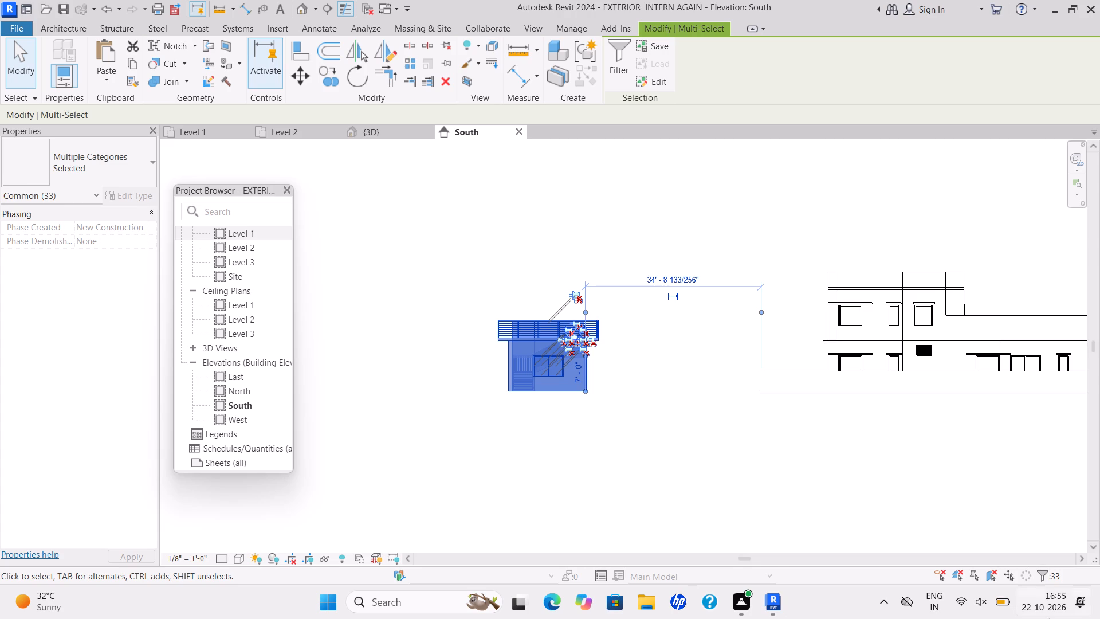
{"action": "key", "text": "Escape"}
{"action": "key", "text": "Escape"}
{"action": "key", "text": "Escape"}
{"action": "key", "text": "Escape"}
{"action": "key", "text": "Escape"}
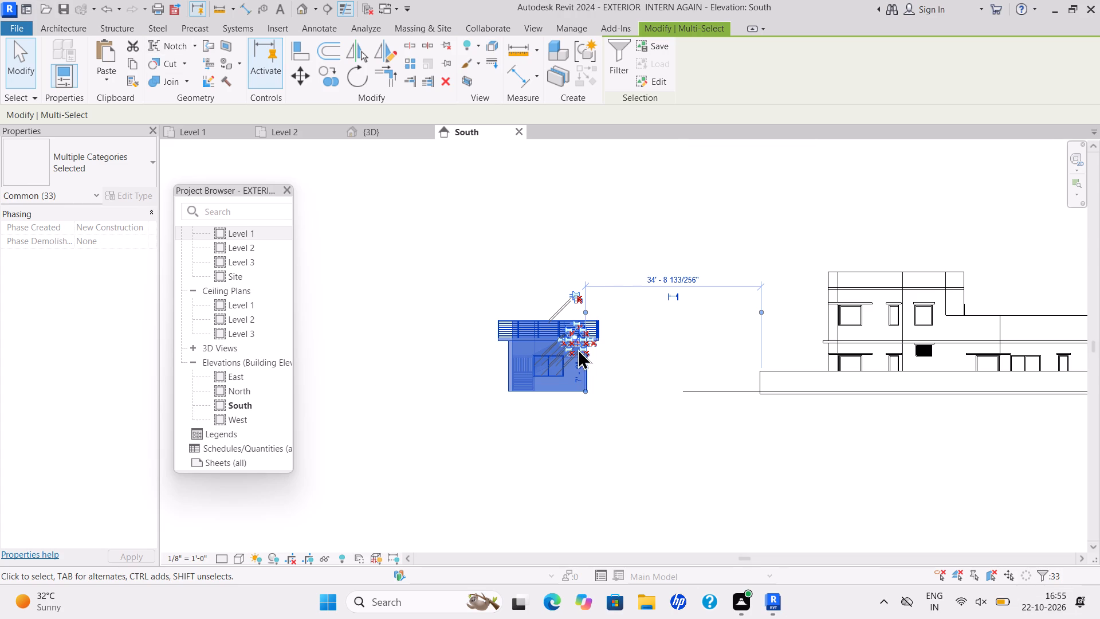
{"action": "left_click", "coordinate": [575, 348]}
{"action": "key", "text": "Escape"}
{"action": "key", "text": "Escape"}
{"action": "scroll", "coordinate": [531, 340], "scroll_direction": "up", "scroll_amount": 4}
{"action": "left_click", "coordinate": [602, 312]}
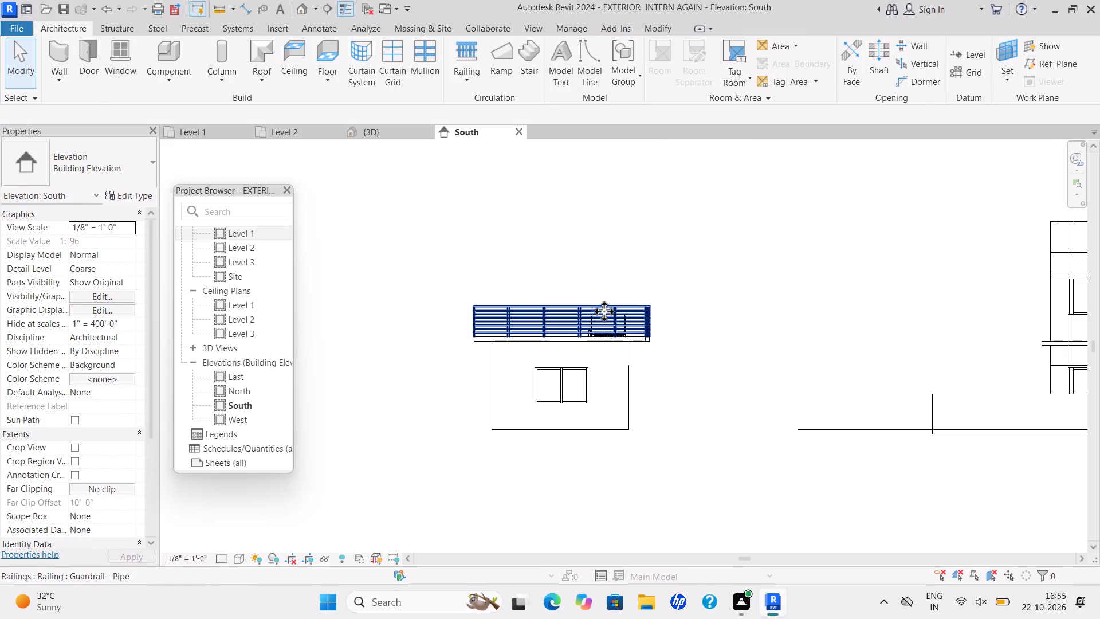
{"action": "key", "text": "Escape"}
In the 3D view, select the whole detached block, check its curtain panels' properties, and clear the selection.
{"action": "left_click", "coordinate": [376, 135]}
{"action": "scroll", "coordinate": [710, 255], "scroll_direction": "down", "scroll_amount": 6}
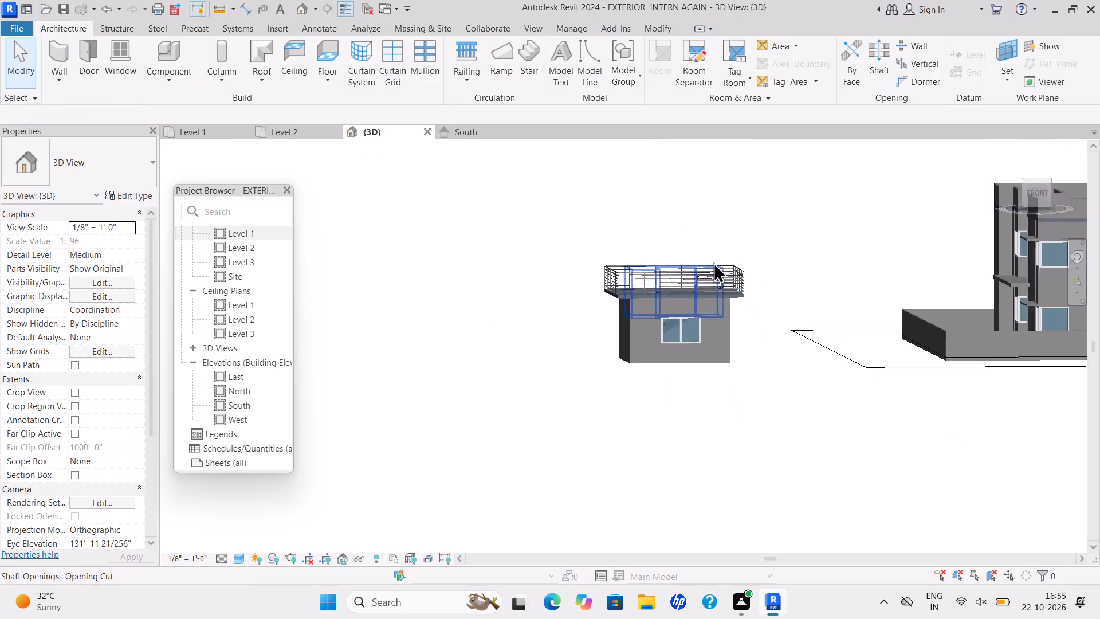
{"action": "key", "text": "Escape"}
{"action": "left_click_drag", "start_coordinate": [603, 229], "coordinate": [815, 386]}
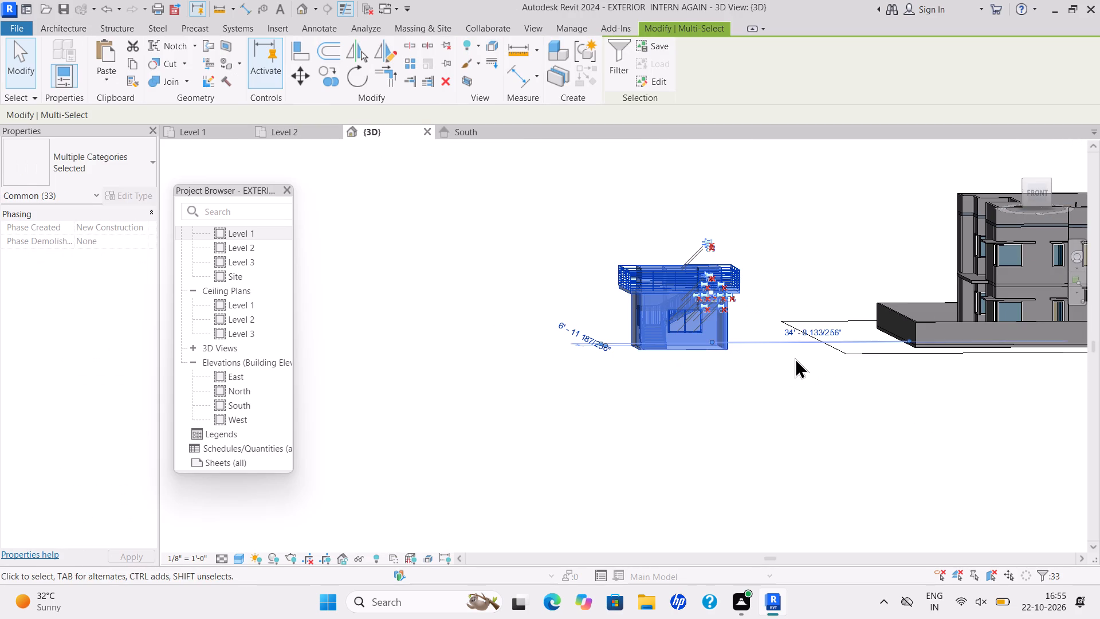
{"action": "scroll", "coordinate": [775, 317], "scroll_direction": "up", "scroll_amount": 5}
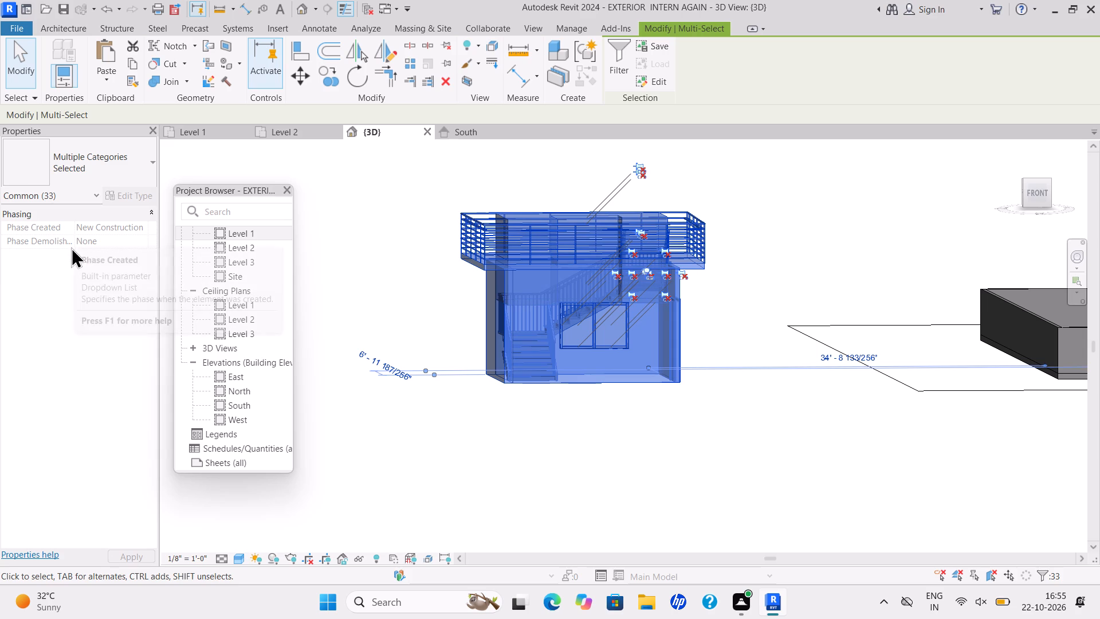
{"action": "left_click", "coordinate": [146, 158]}
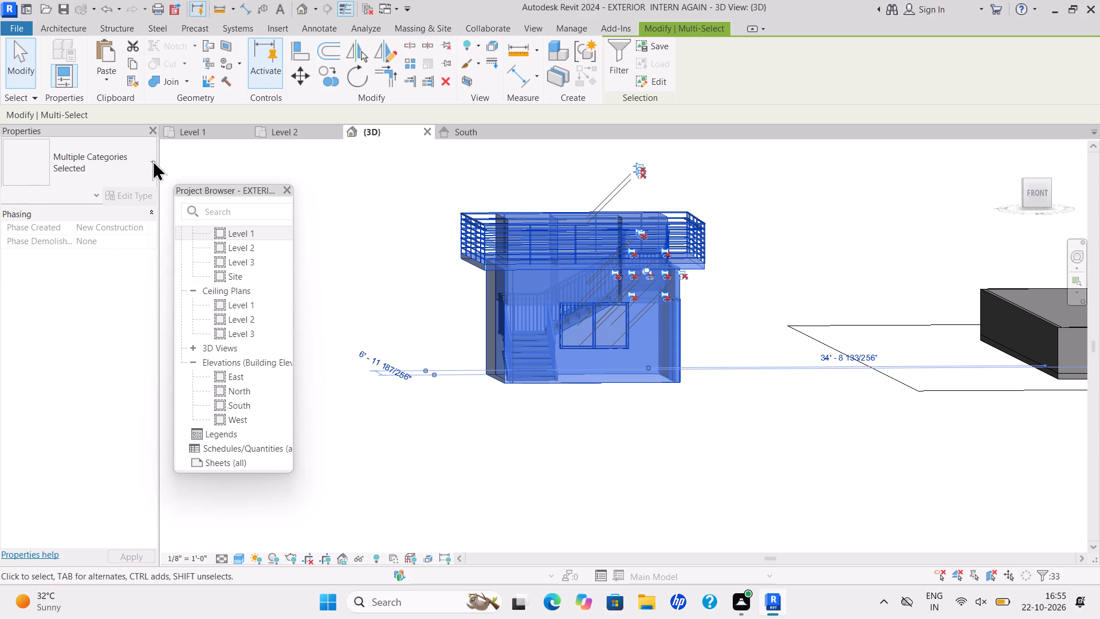
{"action": "left_click", "coordinate": [152, 160]}
{"action": "left_click", "coordinate": [91, 195]}
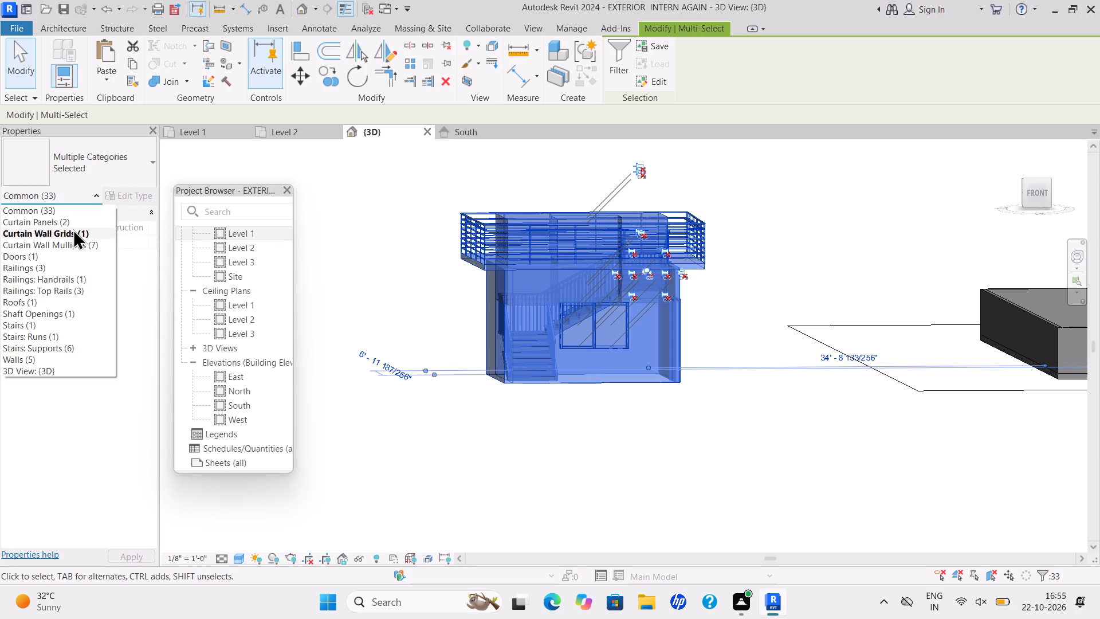
{"action": "left_click", "coordinate": [78, 217]}
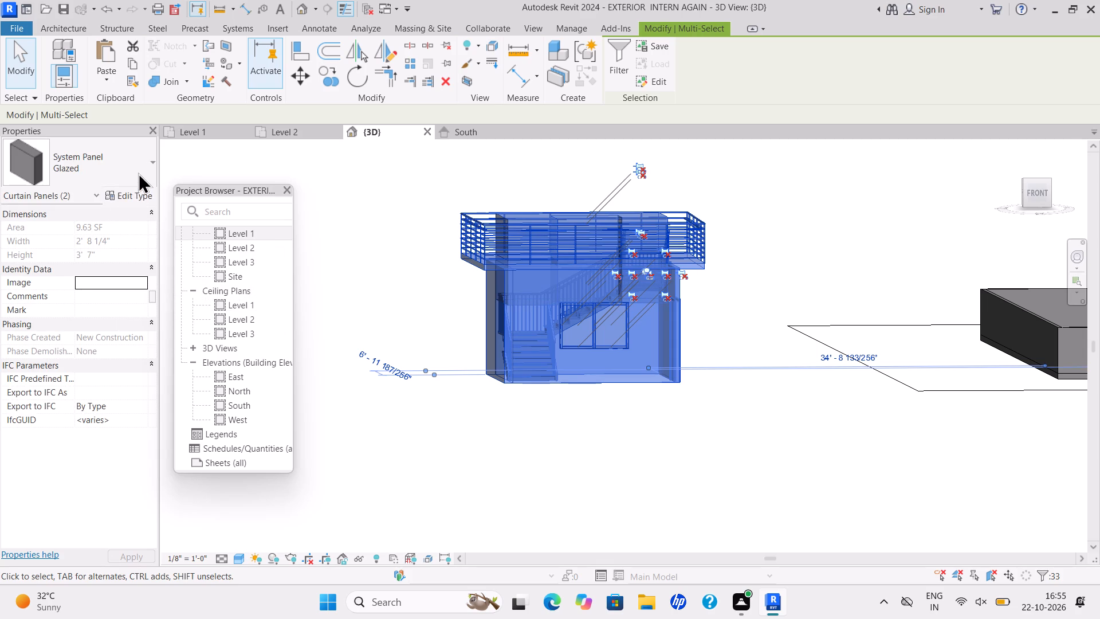
{"action": "left_click", "coordinate": [152, 159]}
{"action": "key", "text": "Escape"}
{"action": "key", "text": "Escape"}
{"action": "key", "text": "Escape"}
{"action": "key", "text": "Escape"}
{"action": "key", "text": "Escape"}
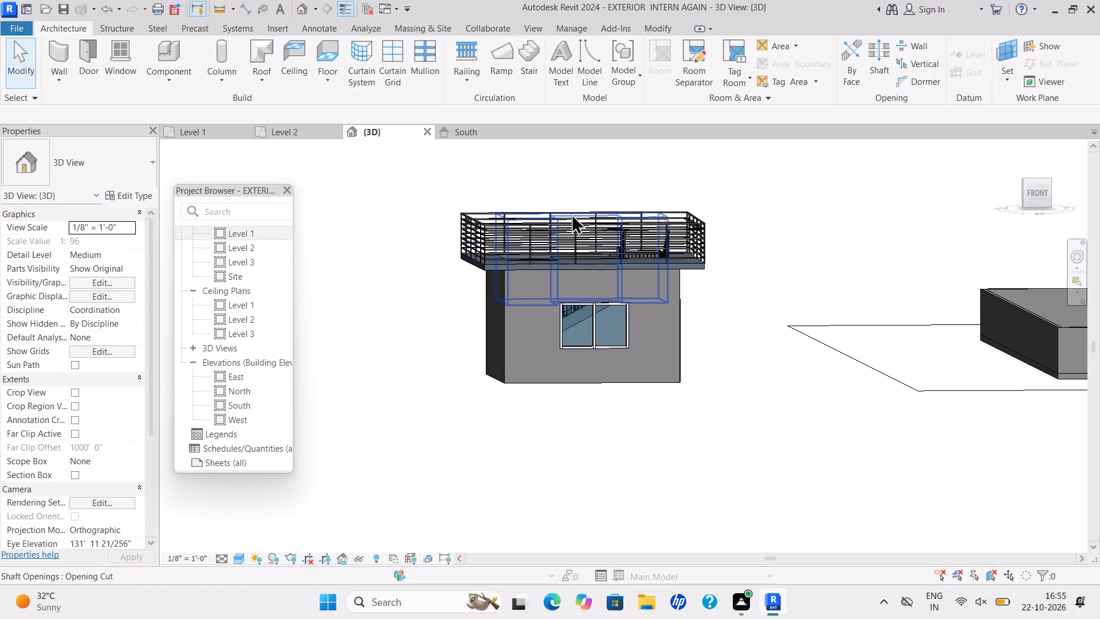
Select the whole detached railed-roof block in the 3D view and create a model group named dd from it.
{"action": "left_click_drag", "start_coordinate": [391, 199], "coordinate": [734, 398]}
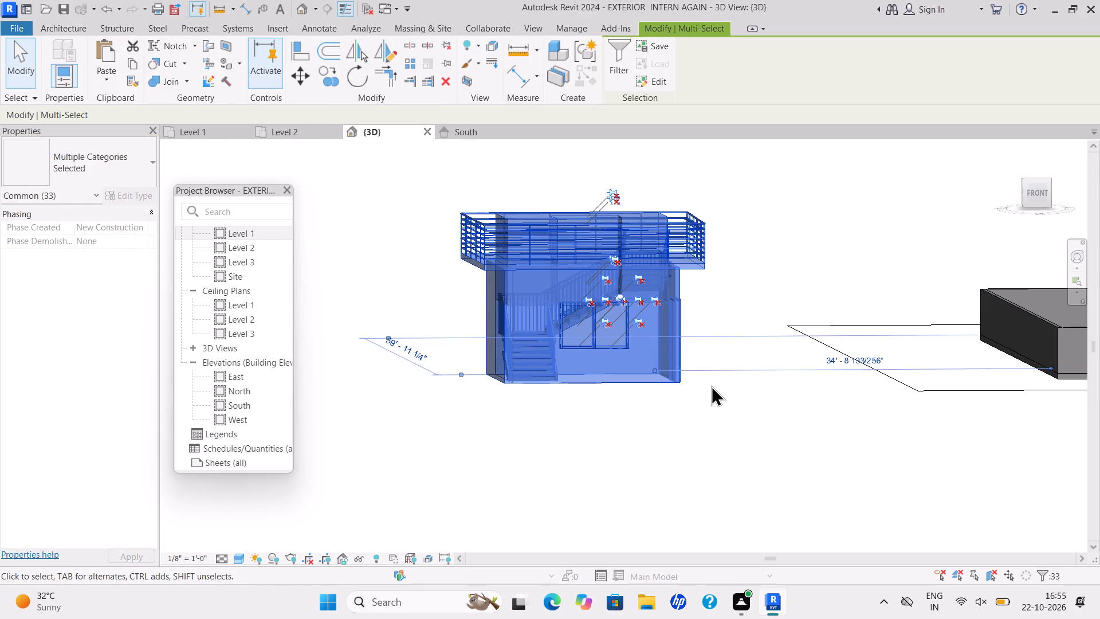
{"action": "scroll", "coordinate": [711, 382], "scroll_direction": "down", "scroll_amount": 5}
{"action": "middle_click_drag", "start_coordinate": [710, 382], "coordinate": [679, 417]}
{"action": "scroll", "coordinate": [676, 361], "scroll_direction": "down", "scroll_amount": 4}
{"action": "middle_click_drag", "start_coordinate": [676, 361], "coordinate": [602, 375]}
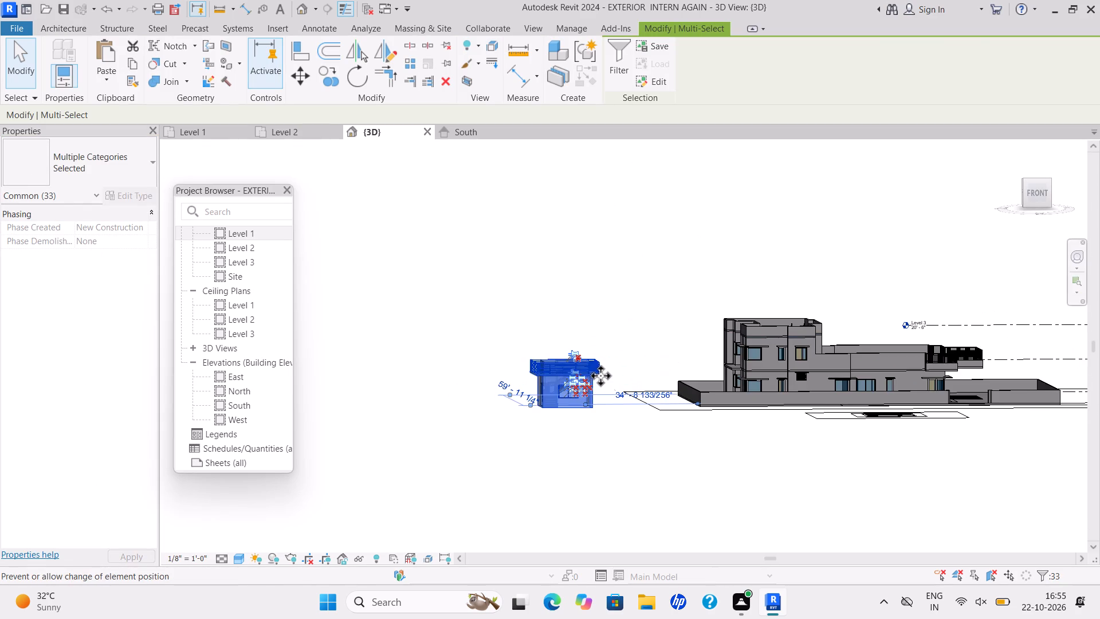
{"action": "scroll", "coordinate": [601, 375], "scroll_direction": "up", "scroll_amount": 5}
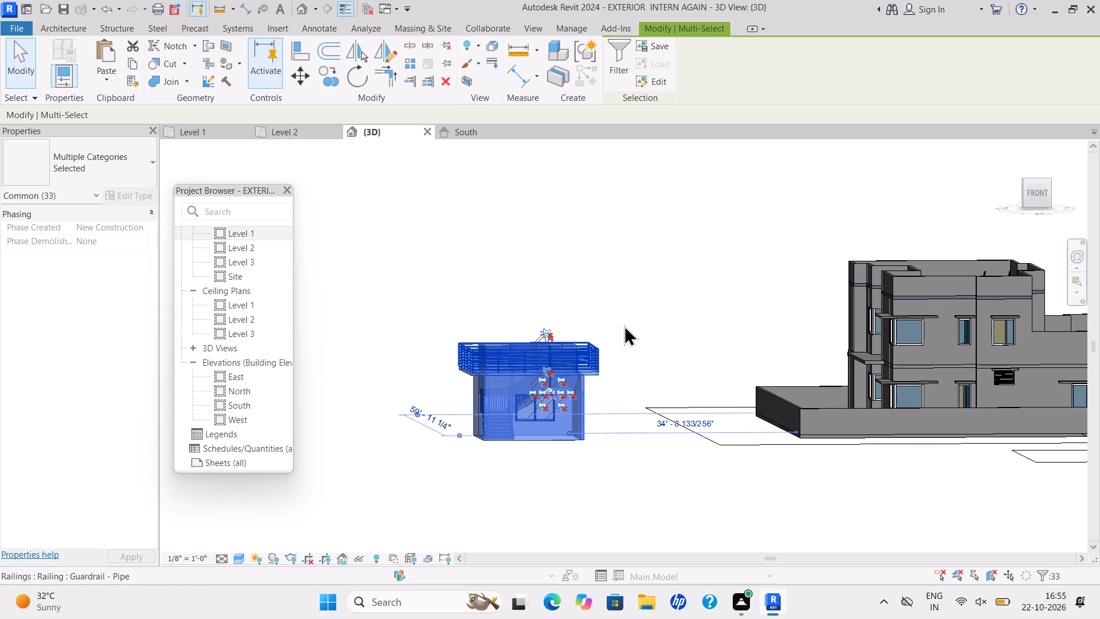
{"action": "left_click", "coordinate": [62, 21]}
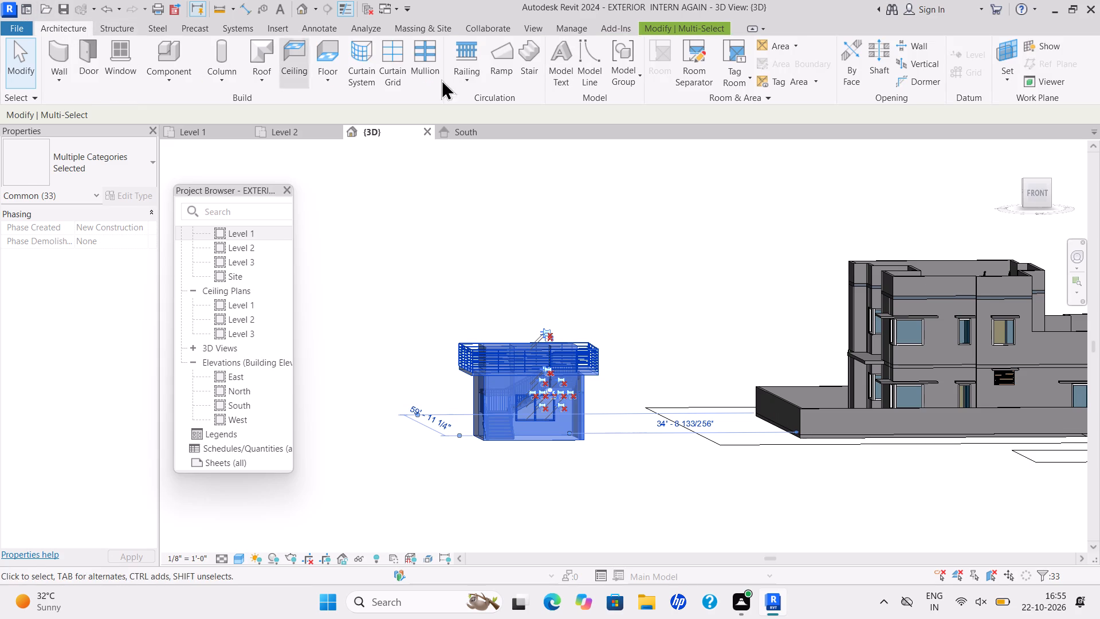
{"action": "left_click", "coordinate": [632, 65]}
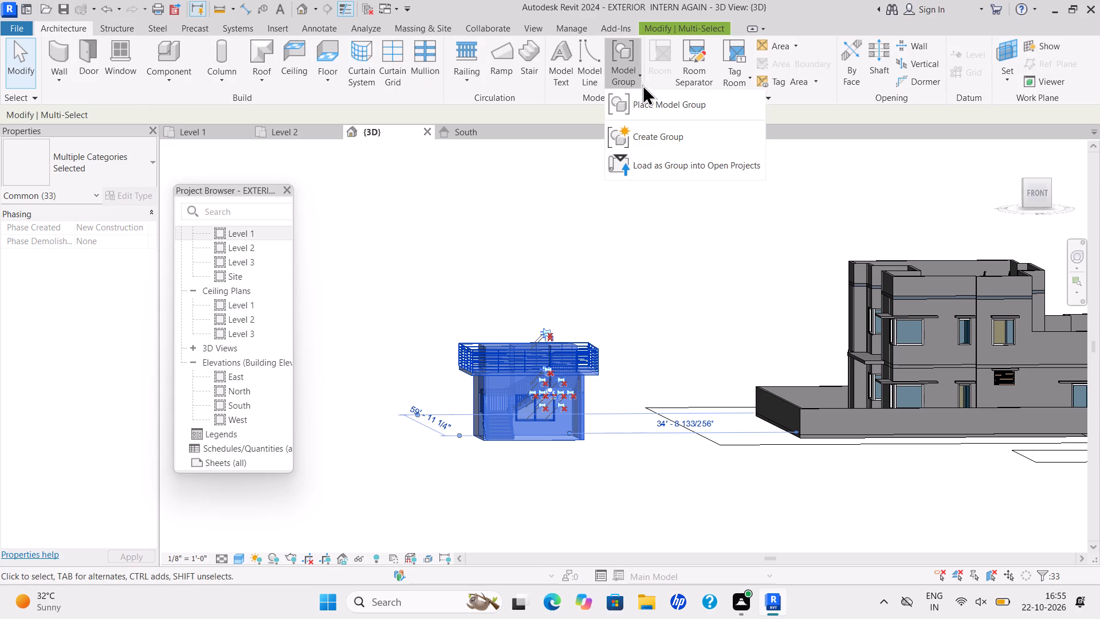
{"action": "left_click", "coordinate": [640, 139]}
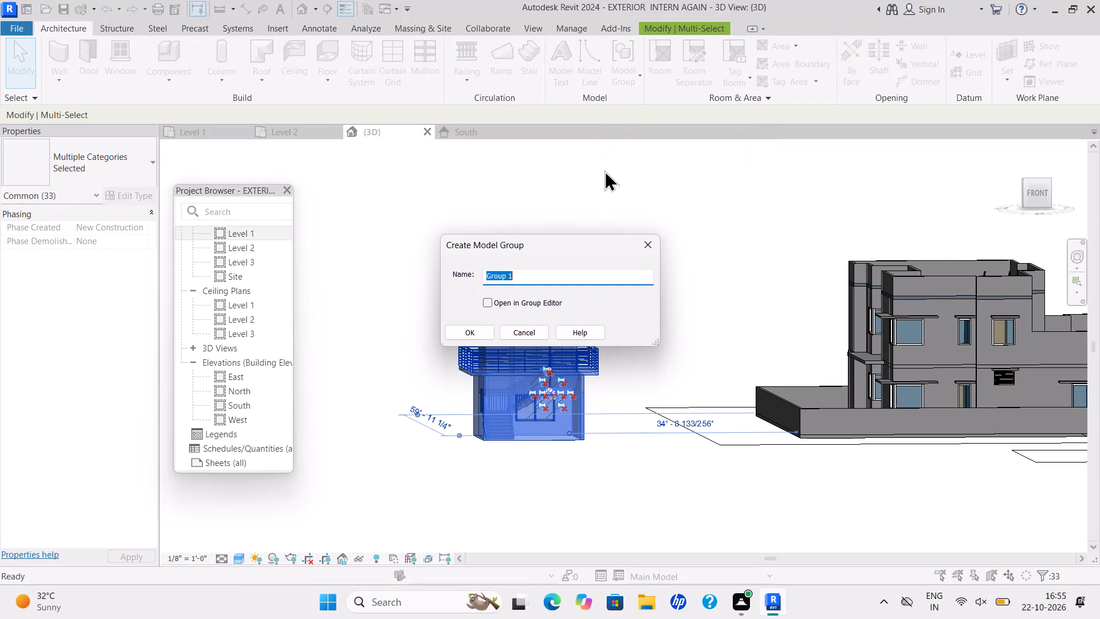
{"action": "key", "text": "BackSpace"}
{"action": "type", "text": "dd"}
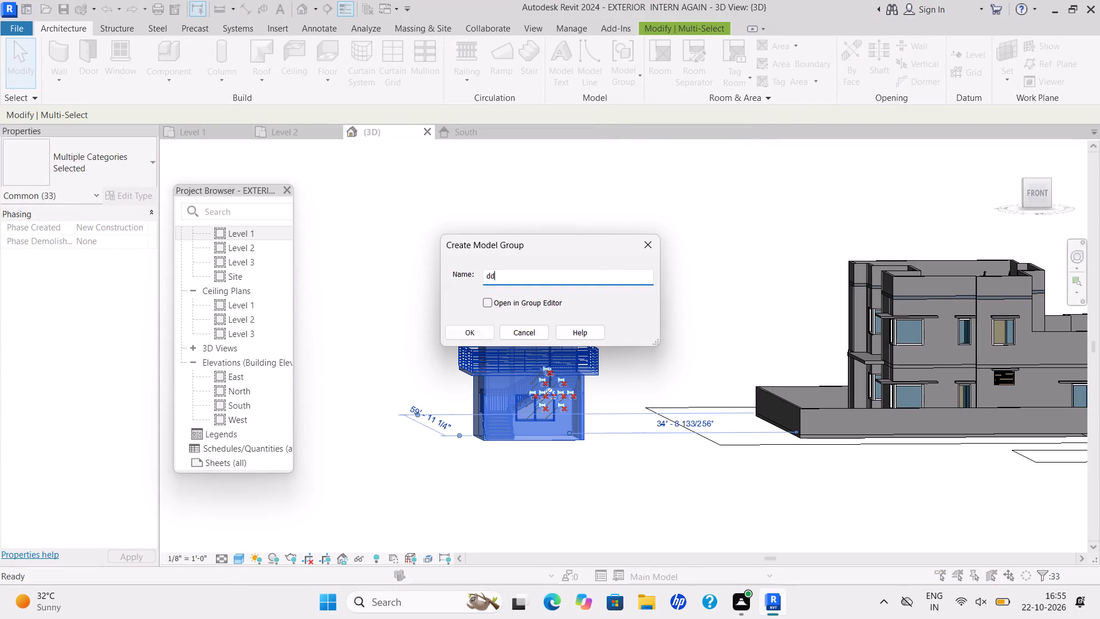
{"action": "left_click", "coordinate": [472, 335]}
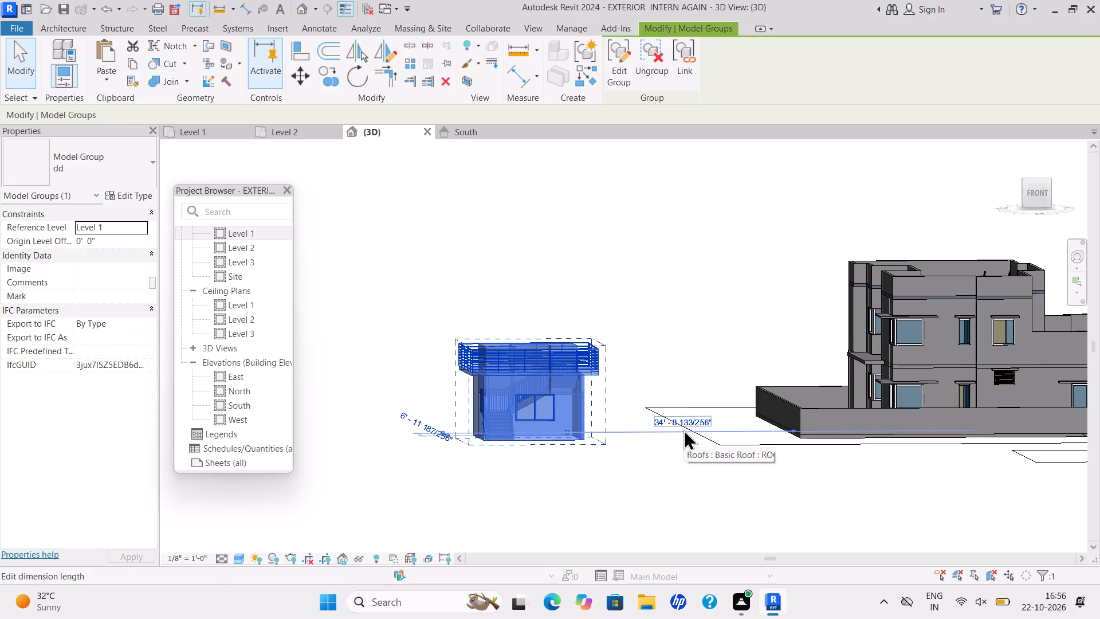
In the South elevation, extend the Level 3 line across the whole house toward the detached block.
{"action": "left_click", "coordinate": [480, 127]}
{"action": "scroll", "coordinate": [623, 267], "scroll_direction": "down", "scroll_amount": 6}
{"action": "middle_click", "coordinate": [624, 268]}
{"action": "scroll", "coordinate": [623, 272], "scroll_direction": "down", "scroll_amount": 1}
{"action": "scroll", "coordinate": [958, 189], "scroll_direction": "down", "scroll_amount": 1}
{"action": "middle_click_drag", "start_coordinate": [958, 189], "coordinate": [702, 271]}
{"action": "scroll", "coordinate": [725, 297], "scroll_direction": "up", "scroll_amount": 1}
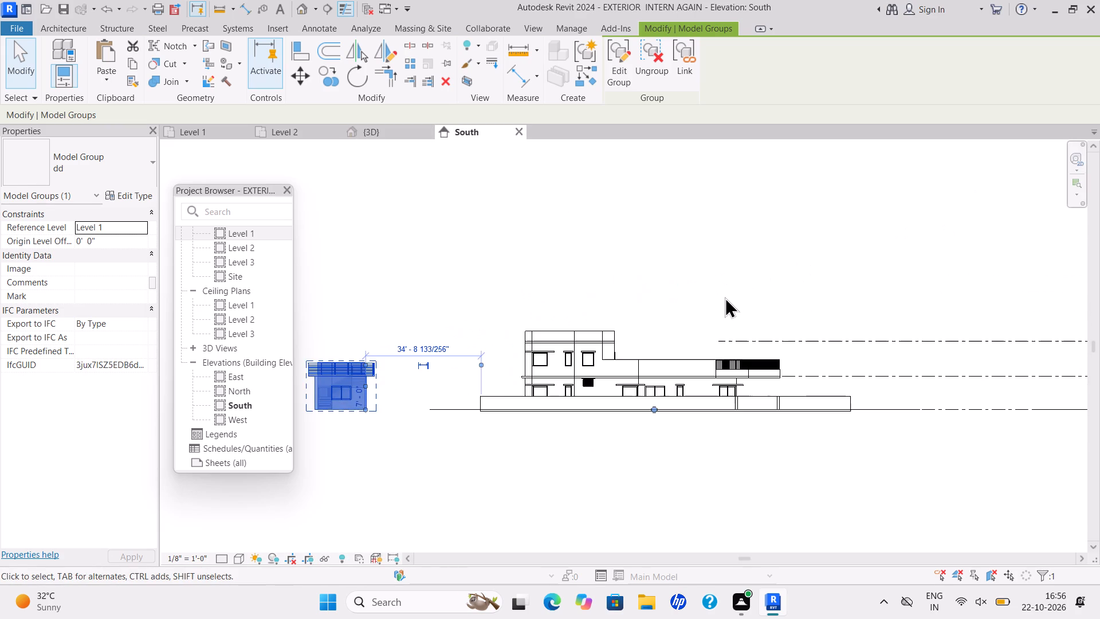
{"action": "scroll", "coordinate": [726, 297], "scroll_direction": "up", "scroll_amount": 1}
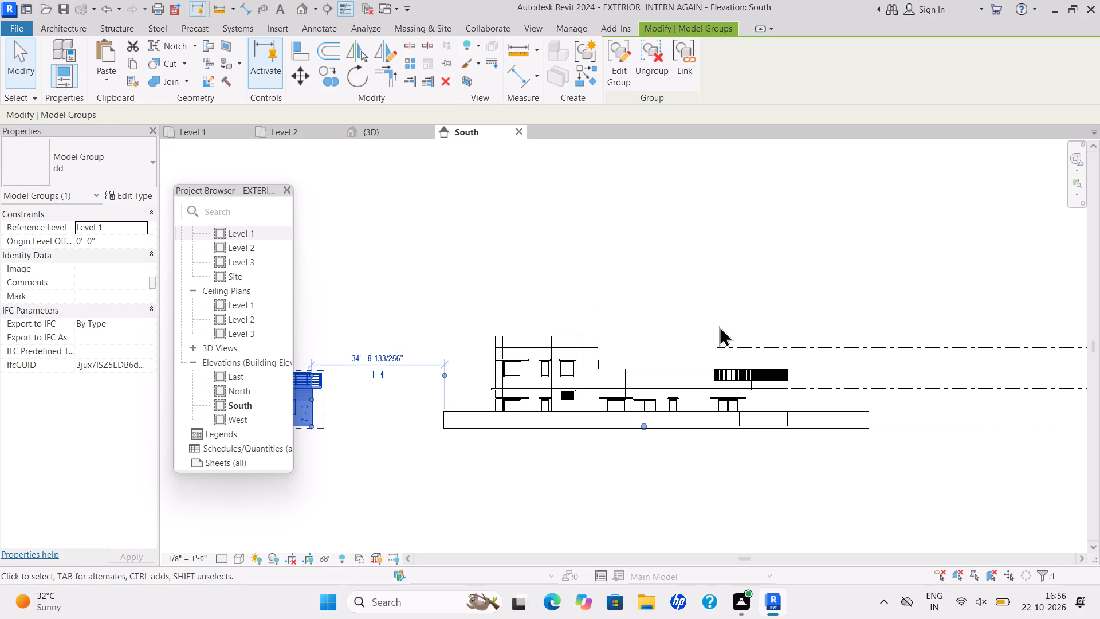
{"action": "key", "text": "Escape"}
{"action": "scroll", "coordinate": [766, 344], "scroll_direction": "up", "scroll_amount": 1}
{"action": "left_click", "coordinate": [767, 344]}
{"action": "scroll", "coordinate": [784, 330], "scroll_direction": "down", "scroll_amount": 1}
{"action": "middle_click_drag", "start_coordinate": [785, 326], "coordinate": [941, 273]}
{"action": "scroll", "coordinate": [787, 326], "scroll_direction": "down", "scroll_amount": 2}
{"action": "left_click_drag", "start_coordinate": [903, 289], "coordinate": [788, 299]}
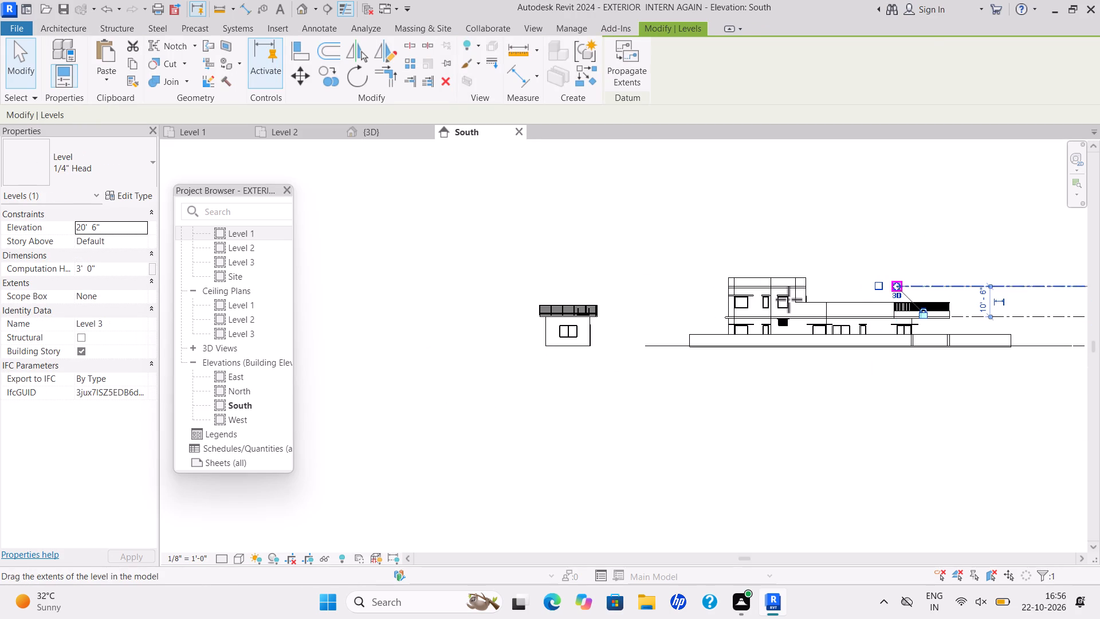
{"action": "left_click_drag", "start_coordinate": [788, 299], "coordinate": [670, 307]}
{"action": "key", "text": "Escape"}
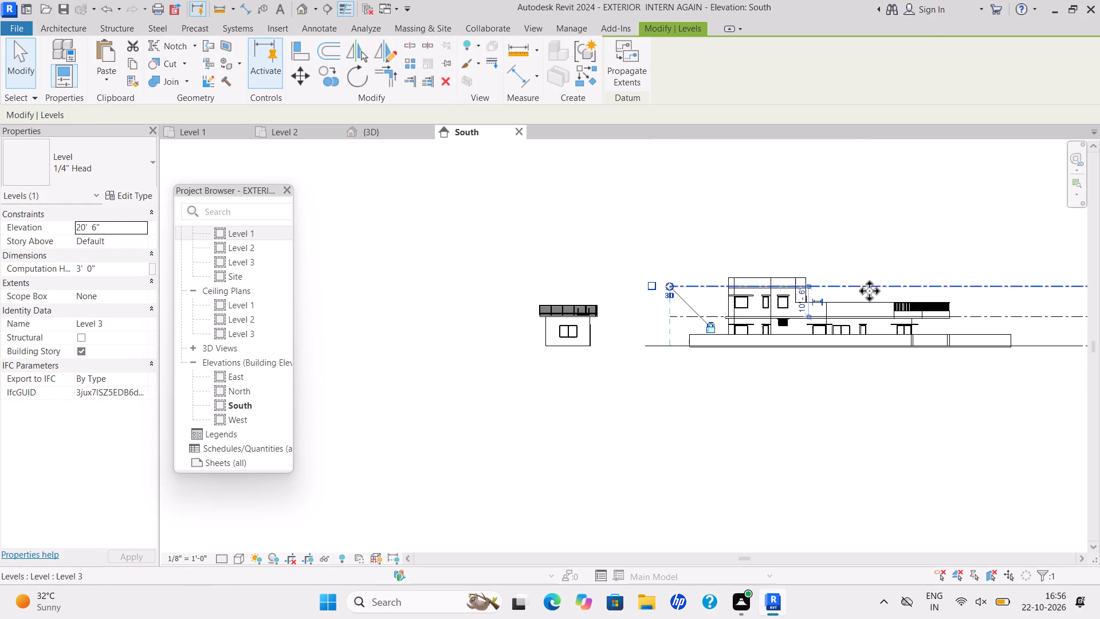
Add a new level with a plan view at a 10' 6" offset above Level 3.
{"action": "scroll", "coordinate": [945, 266], "scroll_direction": "down", "scroll_amount": 1}
{"action": "middle_click_drag", "start_coordinate": [945, 266], "coordinate": [527, 376]}
{"action": "scroll", "coordinate": [564, 369], "scroll_direction": "down", "scroll_amount": 2}
{"action": "key", "text": "Escape"}
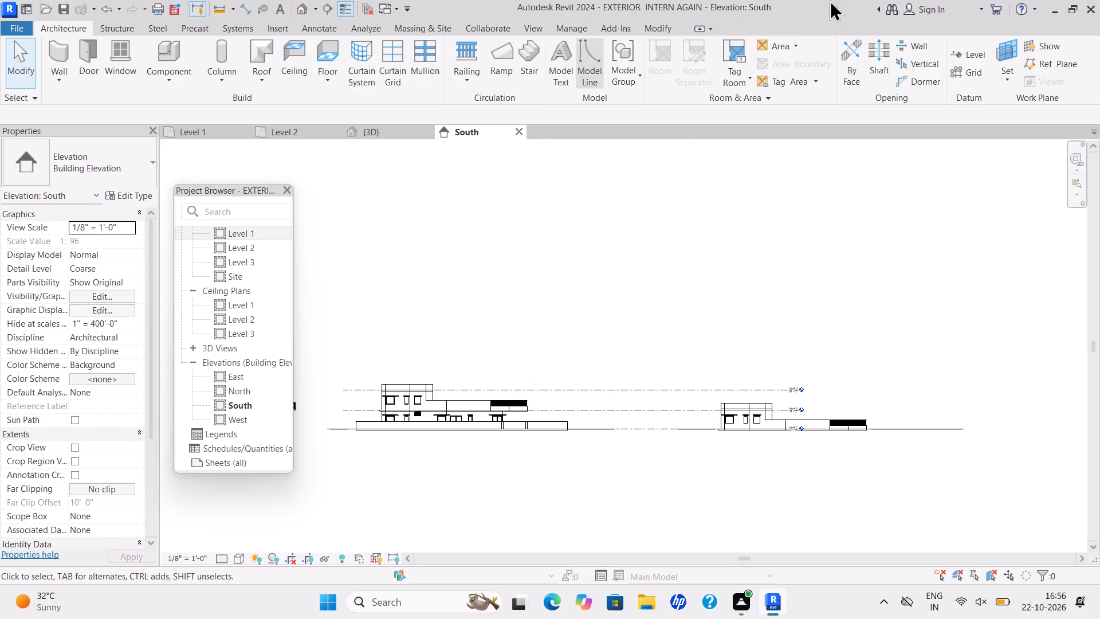
{"action": "left_click", "coordinate": [968, 54]}
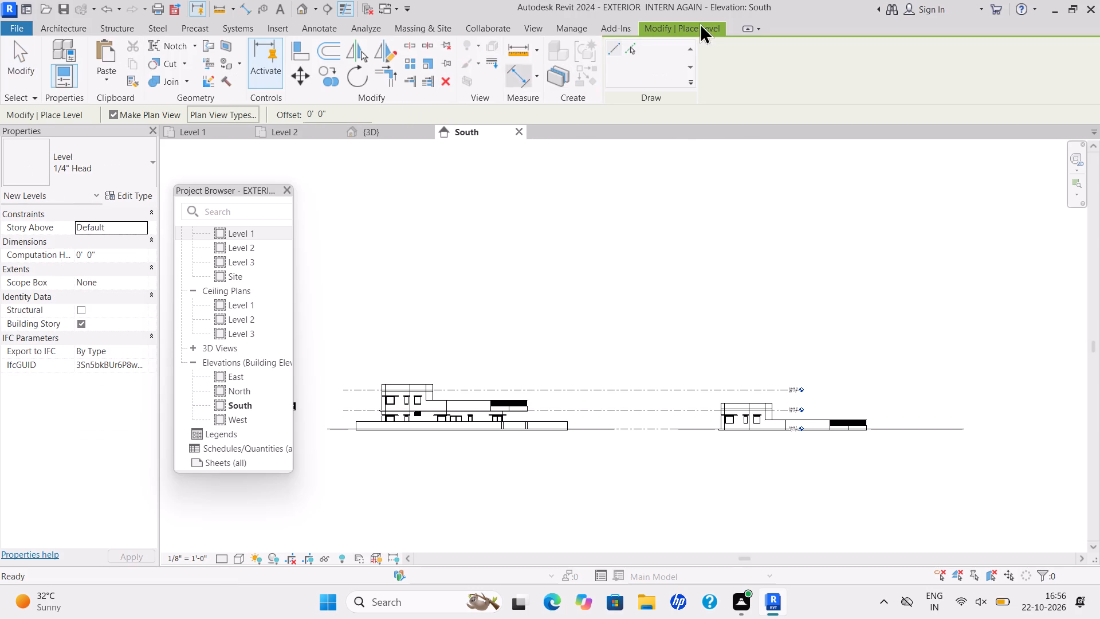
{"action": "left_click", "coordinate": [634, 51]}
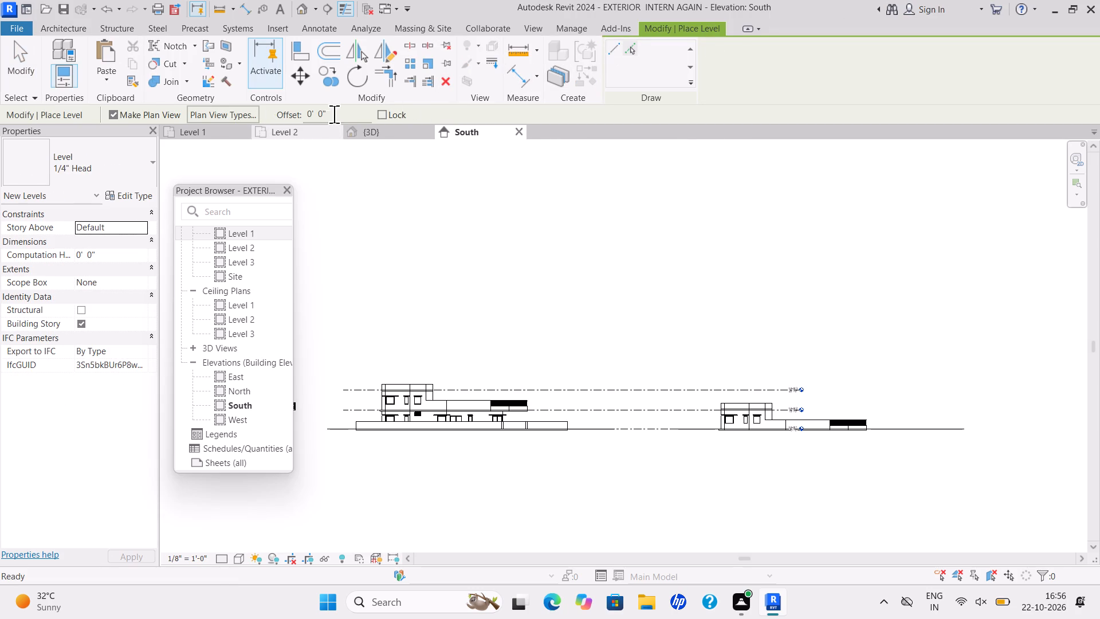
{"action": "left_click_drag", "start_coordinate": [335, 112], "coordinate": [282, 136]}
{"action": "key", "text": "BackSpace"}
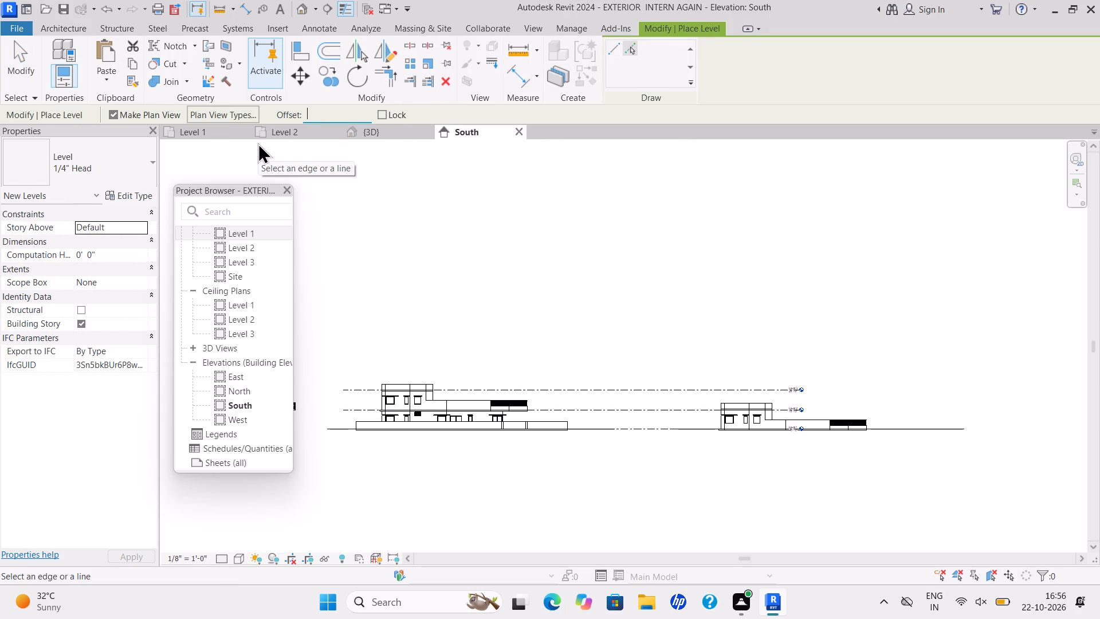
{"action": "type", "text": "10'6"}
{"action": "key", "text": "shift+quotedbl"}
{"action": "key", "text": "Return"}
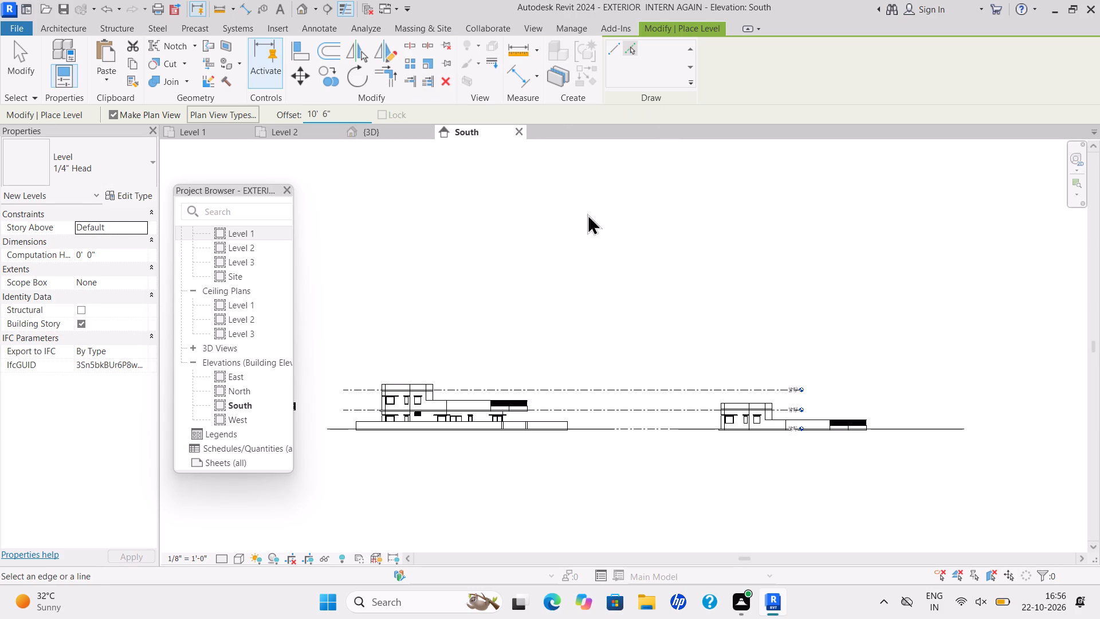
{"action": "left_click", "coordinate": [655, 386]}
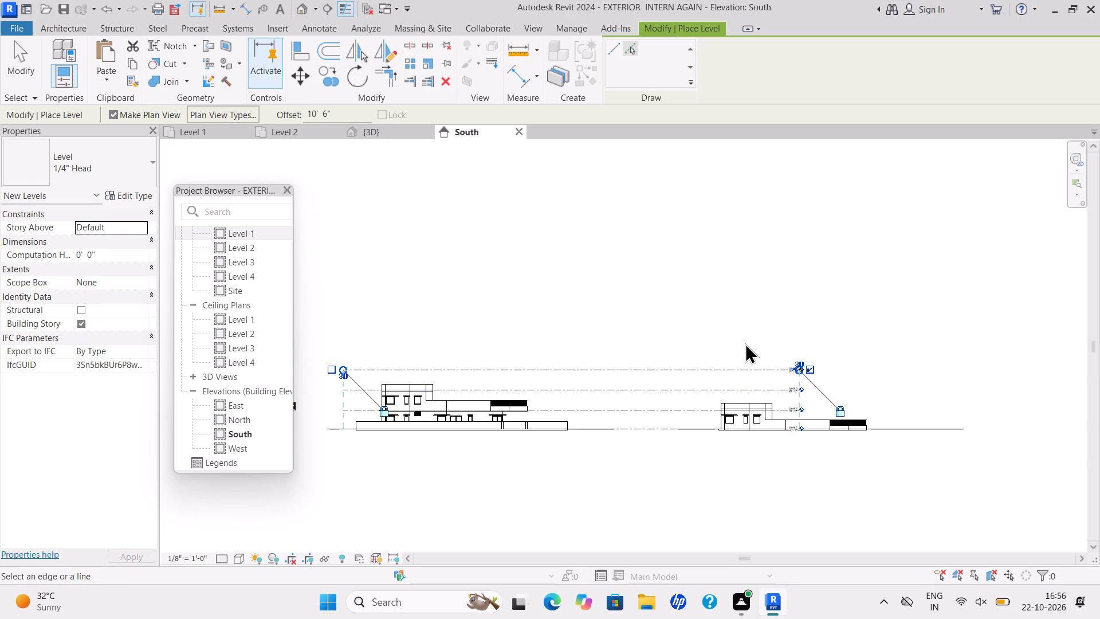
{"action": "key", "text": "Escape"}
{"action": "scroll", "coordinate": [816, 405], "scroll_direction": "up", "scroll_amount": 2}
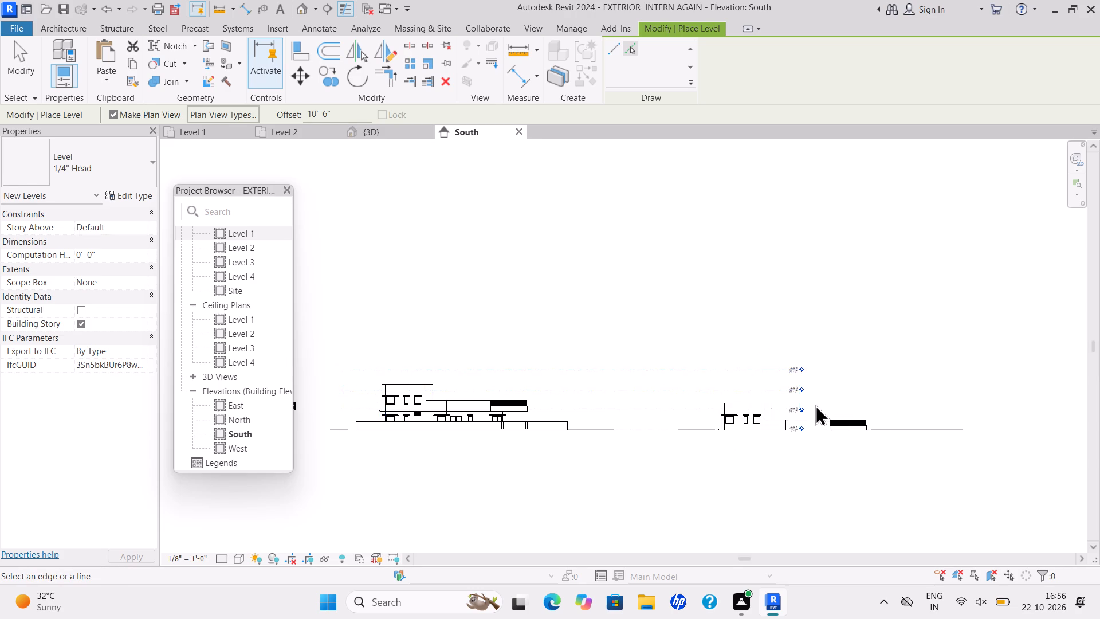
{"action": "scroll", "coordinate": [815, 405], "scroll_direction": "up", "scroll_amount": 4}
{"action": "key", "text": "Escape"}
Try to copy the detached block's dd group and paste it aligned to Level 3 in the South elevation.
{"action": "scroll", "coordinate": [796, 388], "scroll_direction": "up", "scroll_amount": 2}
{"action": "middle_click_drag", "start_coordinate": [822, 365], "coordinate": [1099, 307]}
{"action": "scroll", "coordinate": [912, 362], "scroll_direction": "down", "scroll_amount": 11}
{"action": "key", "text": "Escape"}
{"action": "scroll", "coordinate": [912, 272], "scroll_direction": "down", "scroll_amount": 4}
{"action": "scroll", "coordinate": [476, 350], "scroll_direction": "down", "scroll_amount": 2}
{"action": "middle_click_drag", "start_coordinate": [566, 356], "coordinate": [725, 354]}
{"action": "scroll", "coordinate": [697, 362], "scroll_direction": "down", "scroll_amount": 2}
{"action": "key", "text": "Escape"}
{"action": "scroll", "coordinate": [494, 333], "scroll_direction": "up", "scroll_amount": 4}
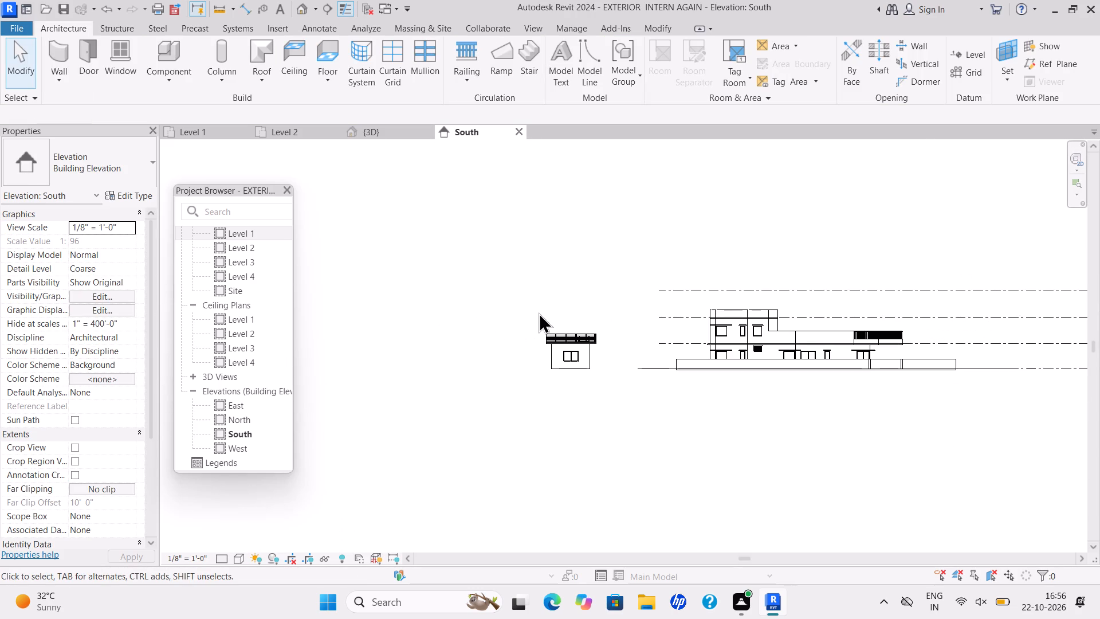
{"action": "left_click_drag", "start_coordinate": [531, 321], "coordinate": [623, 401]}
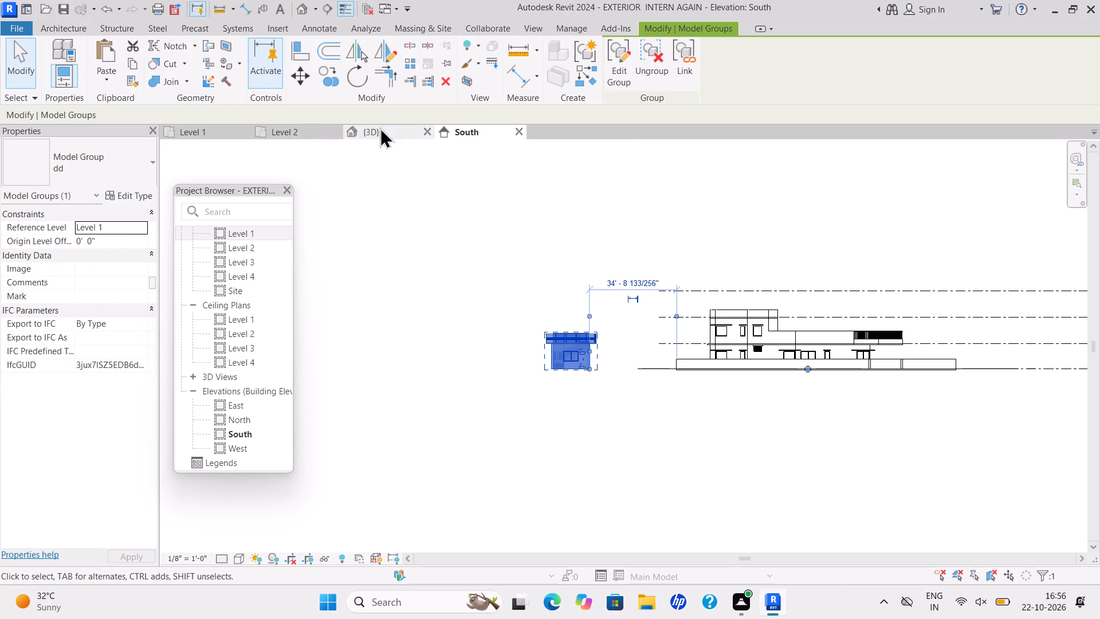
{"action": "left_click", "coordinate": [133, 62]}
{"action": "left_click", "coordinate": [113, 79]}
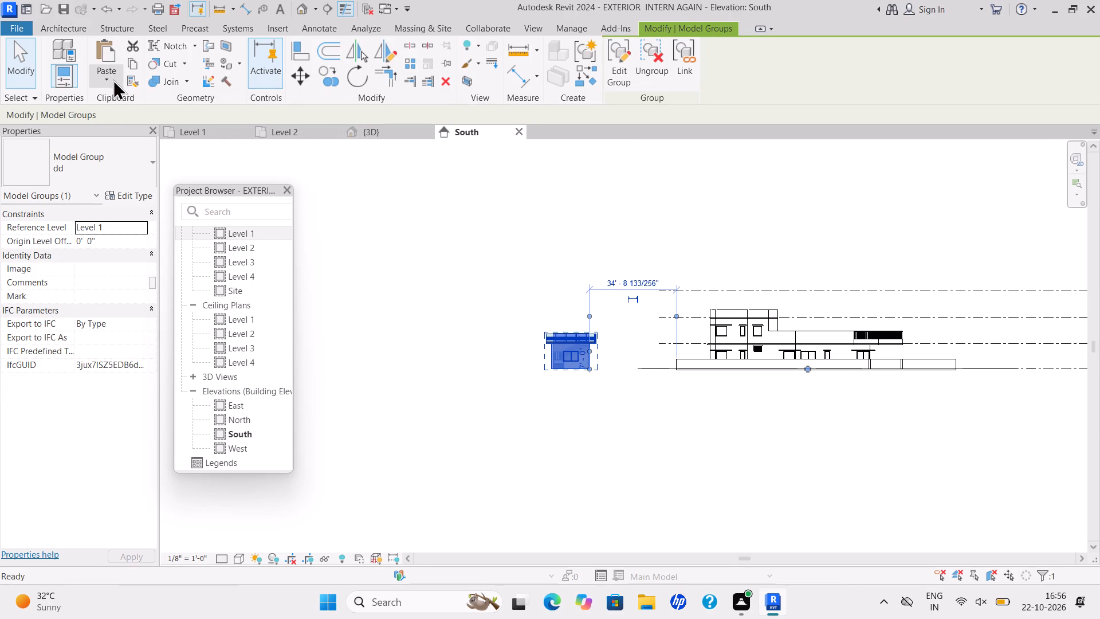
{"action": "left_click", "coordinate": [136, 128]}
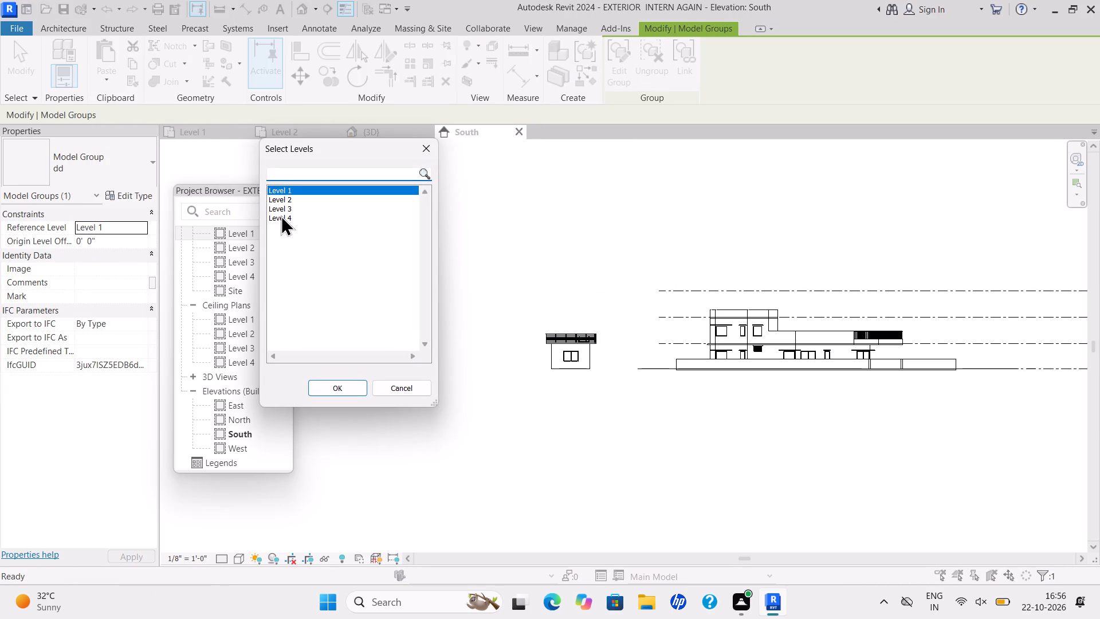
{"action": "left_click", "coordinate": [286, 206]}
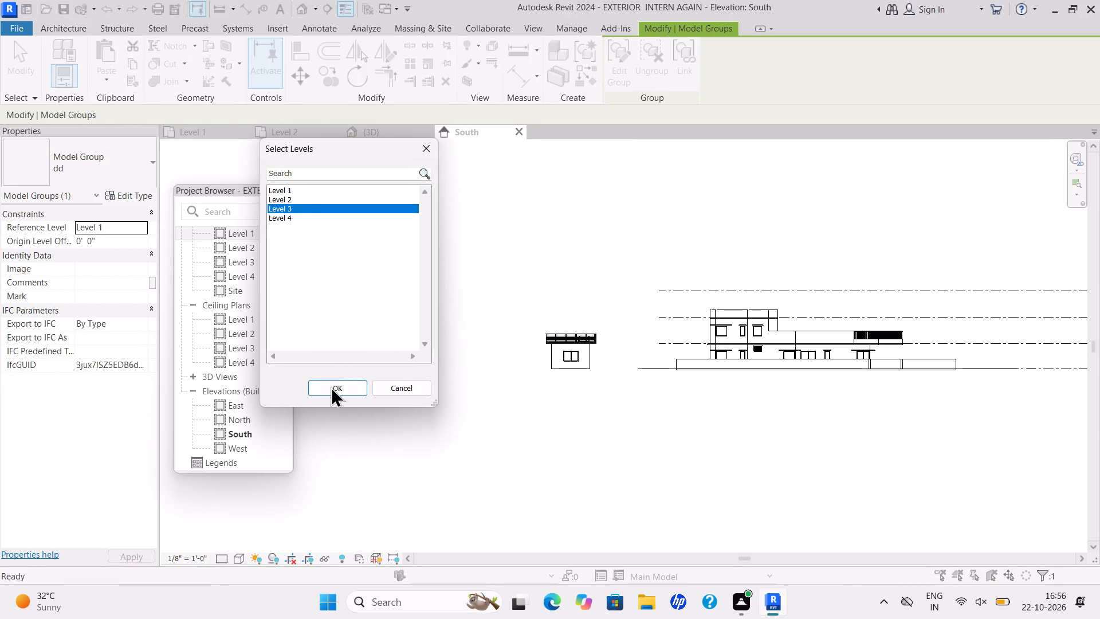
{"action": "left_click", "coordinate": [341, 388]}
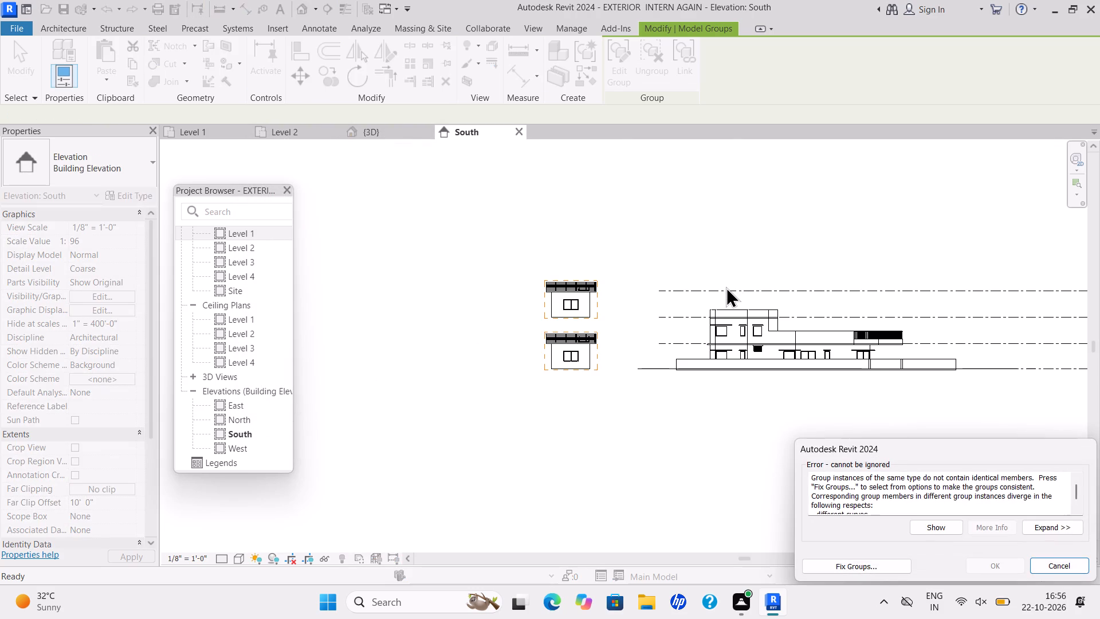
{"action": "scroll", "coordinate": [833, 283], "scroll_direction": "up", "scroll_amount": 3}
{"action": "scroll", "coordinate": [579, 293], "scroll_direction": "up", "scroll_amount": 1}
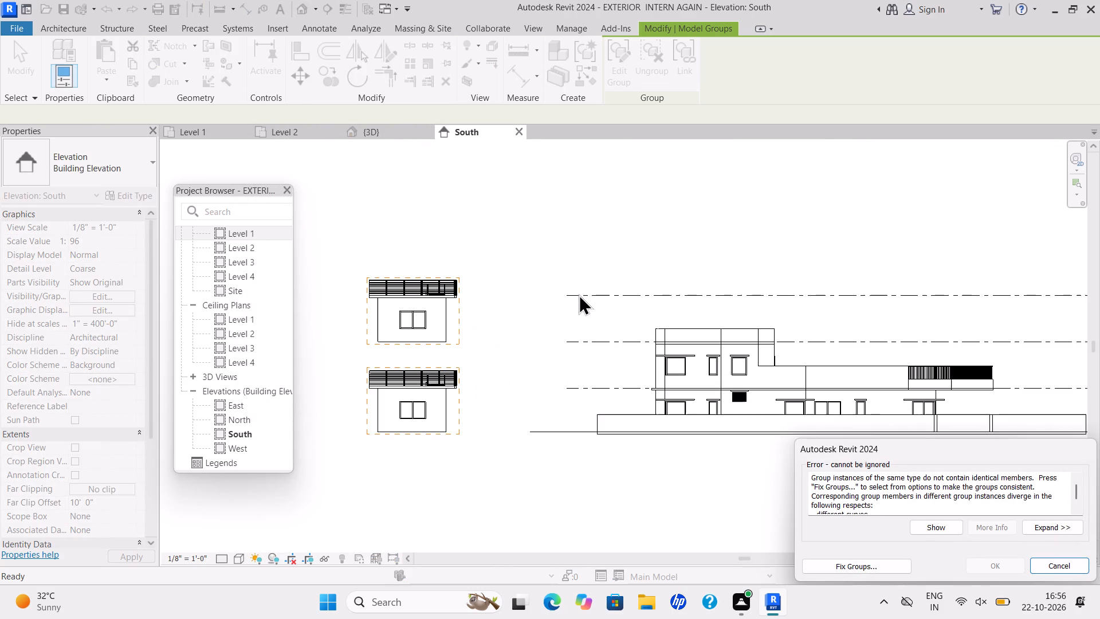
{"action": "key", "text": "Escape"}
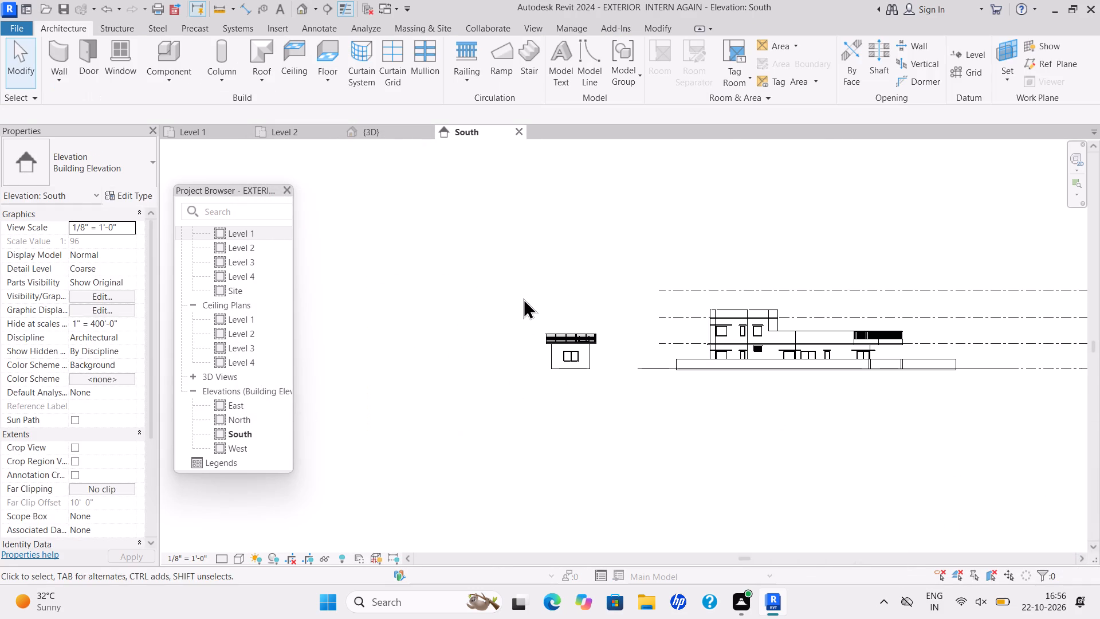
Undo the newly added level, the Level 3 line extension and the dd model group.
{"action": "key", "text": "ctrl+z"}
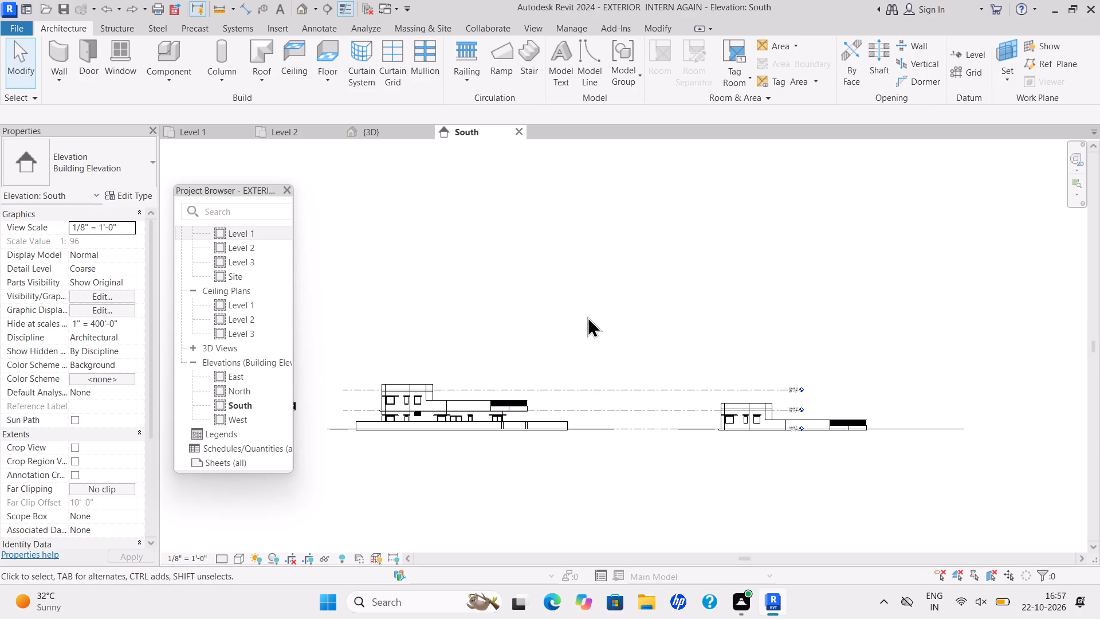
{"action": "scroll", "coordinate": [1099, 238], "scroll_direction": "down", "scroll_amount": 6}
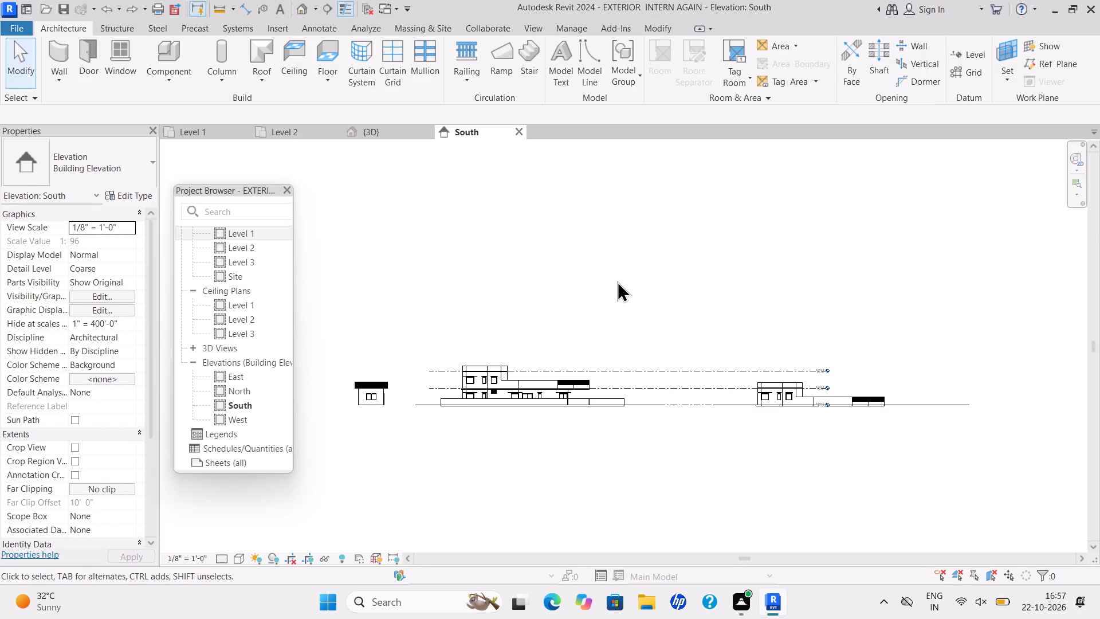
{"action": "key", "text": "ctrl+z"}
{"action": "key", "text": "ctrl+z"}
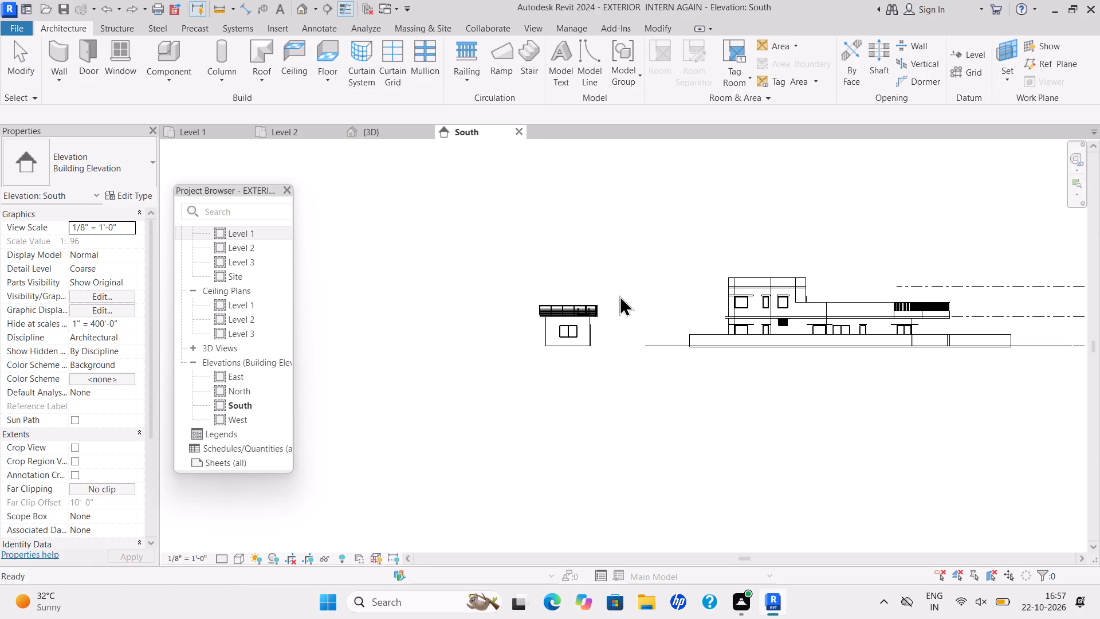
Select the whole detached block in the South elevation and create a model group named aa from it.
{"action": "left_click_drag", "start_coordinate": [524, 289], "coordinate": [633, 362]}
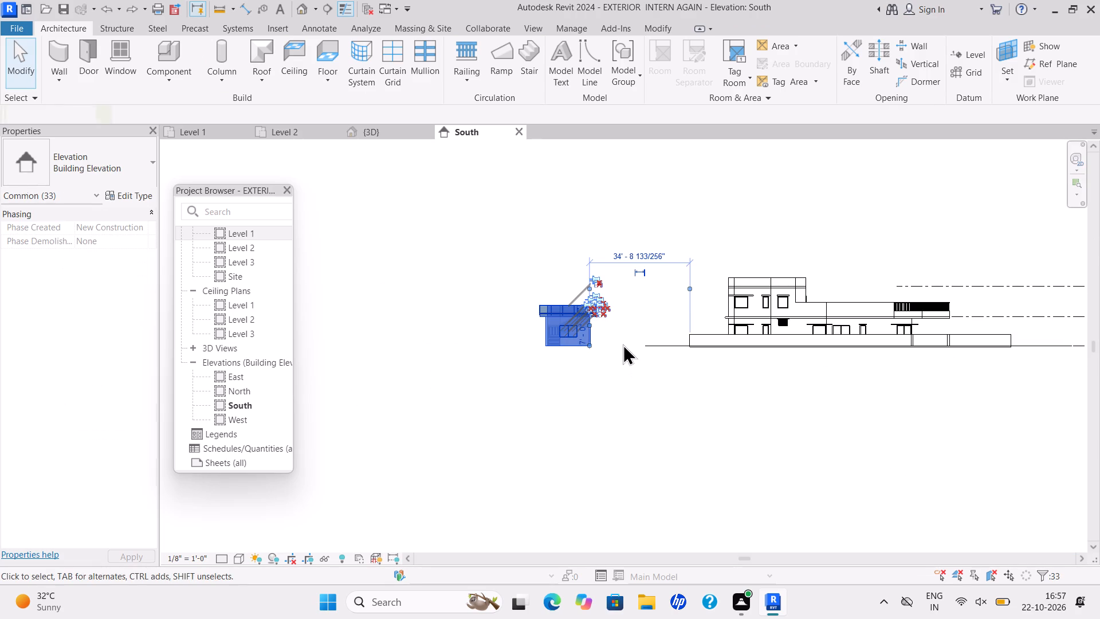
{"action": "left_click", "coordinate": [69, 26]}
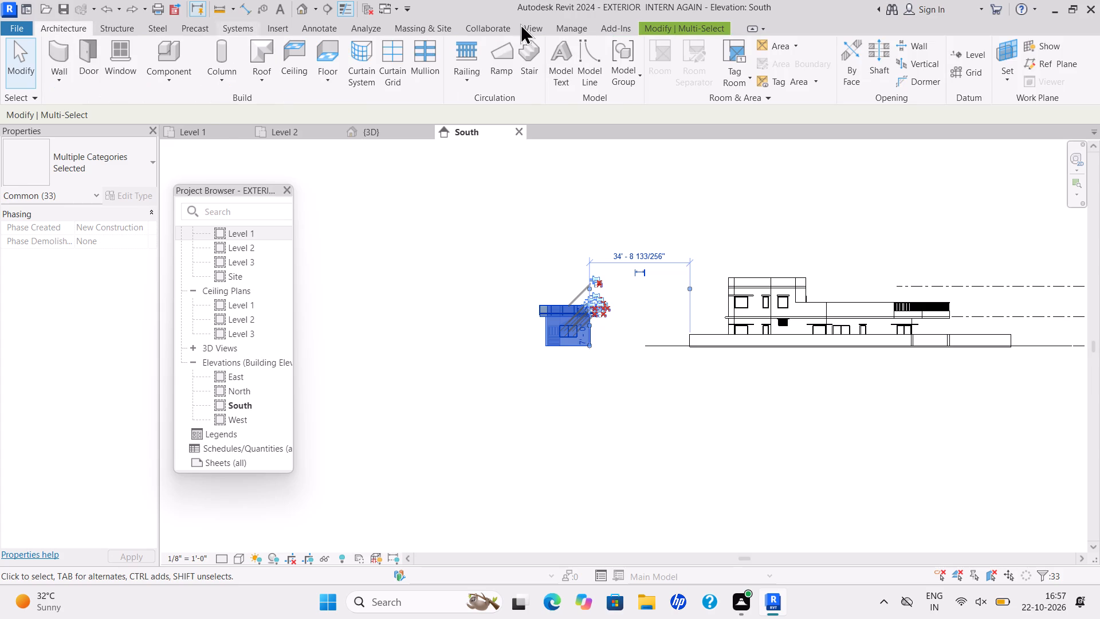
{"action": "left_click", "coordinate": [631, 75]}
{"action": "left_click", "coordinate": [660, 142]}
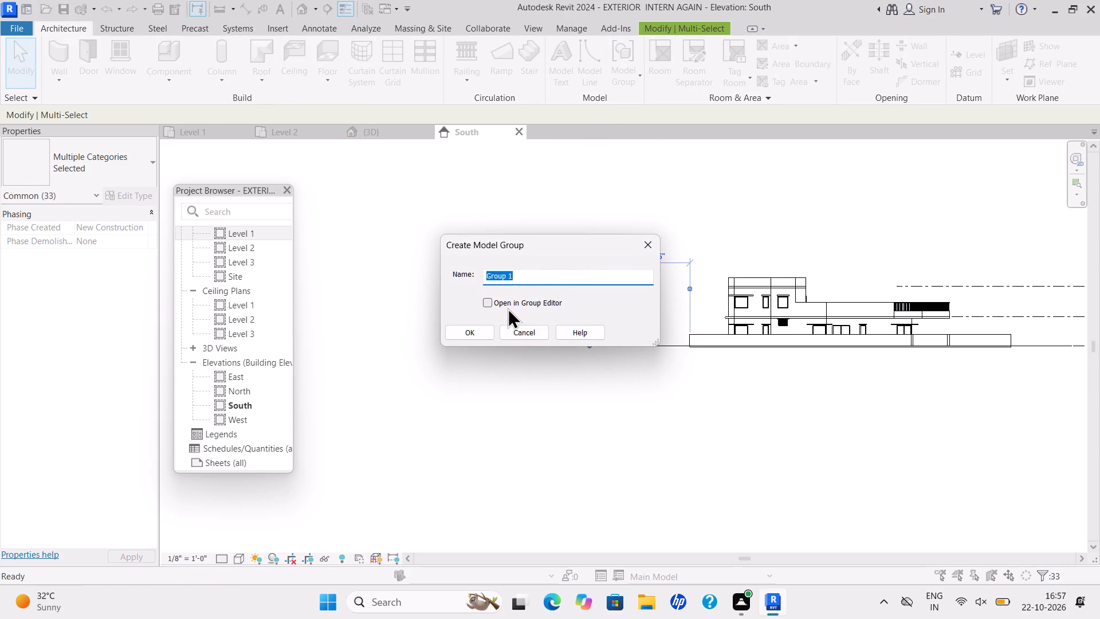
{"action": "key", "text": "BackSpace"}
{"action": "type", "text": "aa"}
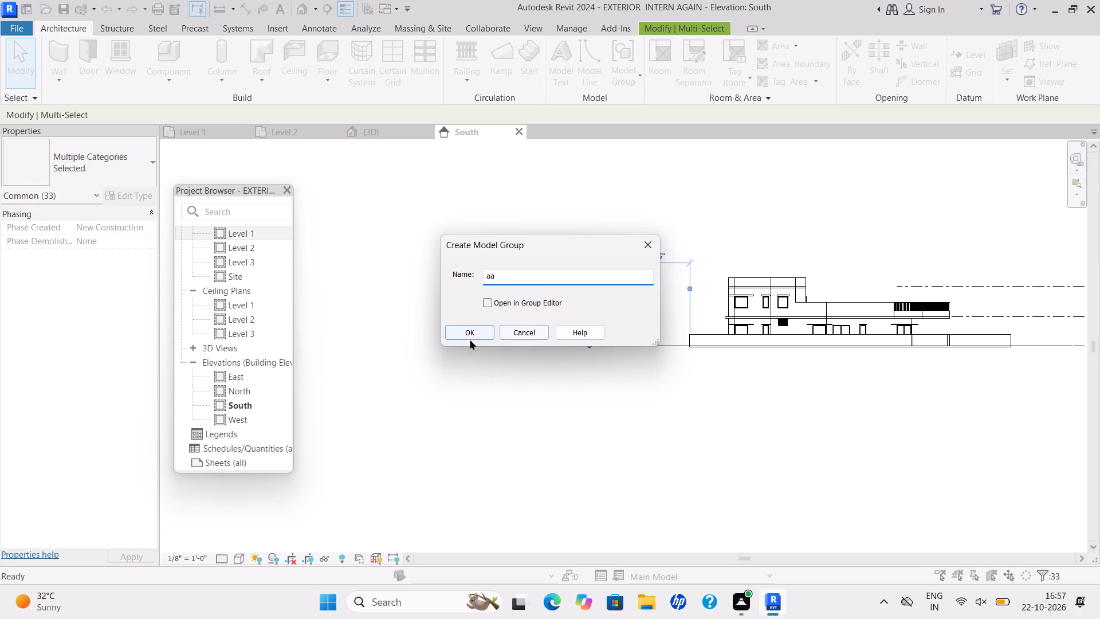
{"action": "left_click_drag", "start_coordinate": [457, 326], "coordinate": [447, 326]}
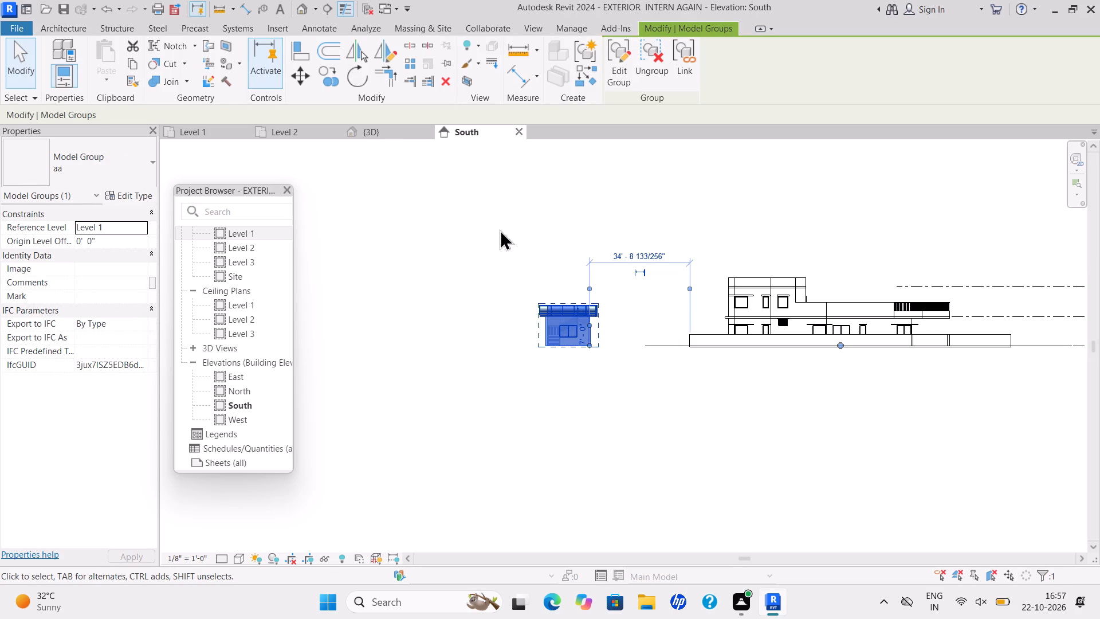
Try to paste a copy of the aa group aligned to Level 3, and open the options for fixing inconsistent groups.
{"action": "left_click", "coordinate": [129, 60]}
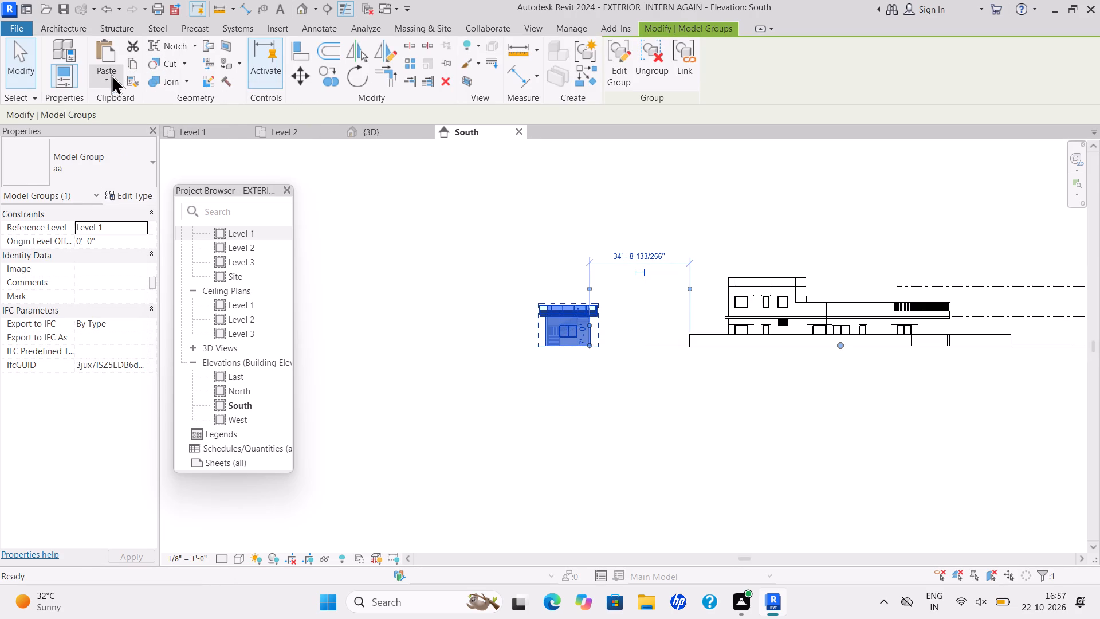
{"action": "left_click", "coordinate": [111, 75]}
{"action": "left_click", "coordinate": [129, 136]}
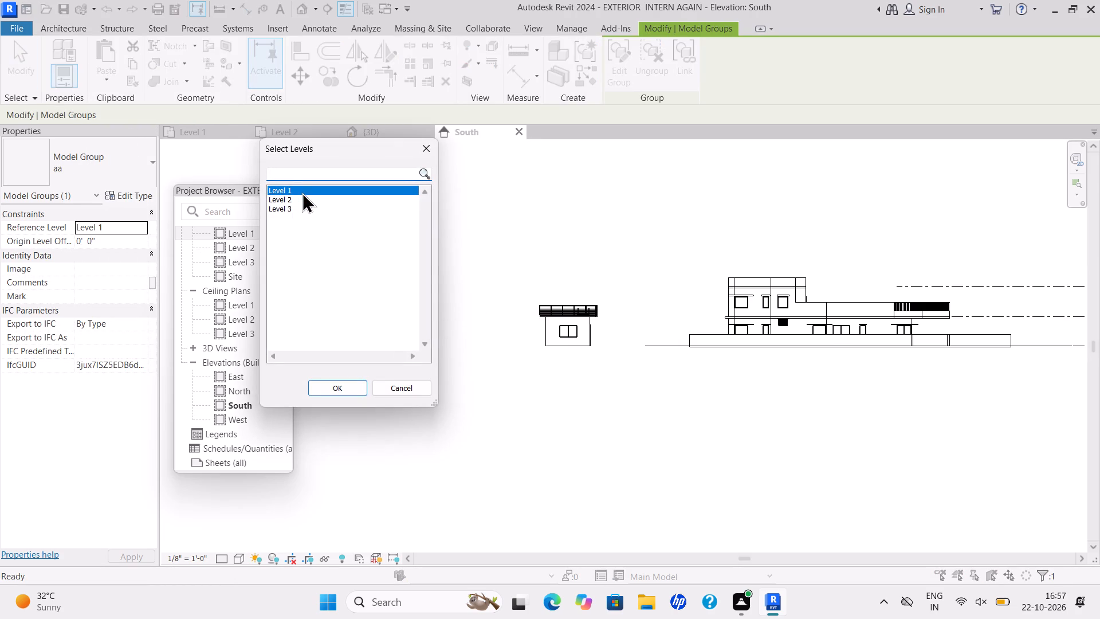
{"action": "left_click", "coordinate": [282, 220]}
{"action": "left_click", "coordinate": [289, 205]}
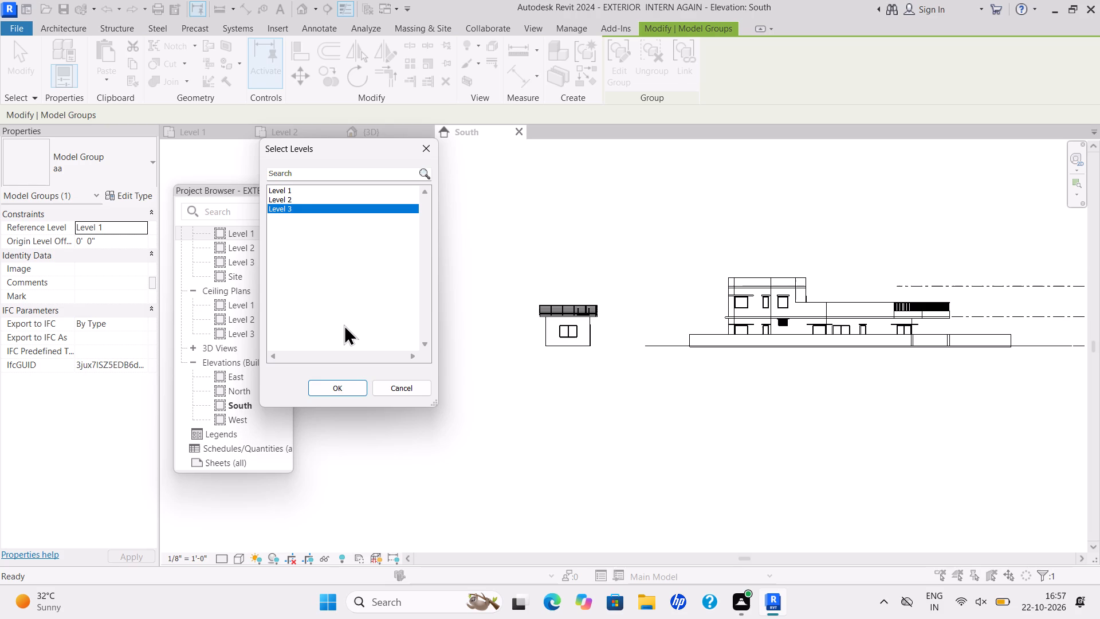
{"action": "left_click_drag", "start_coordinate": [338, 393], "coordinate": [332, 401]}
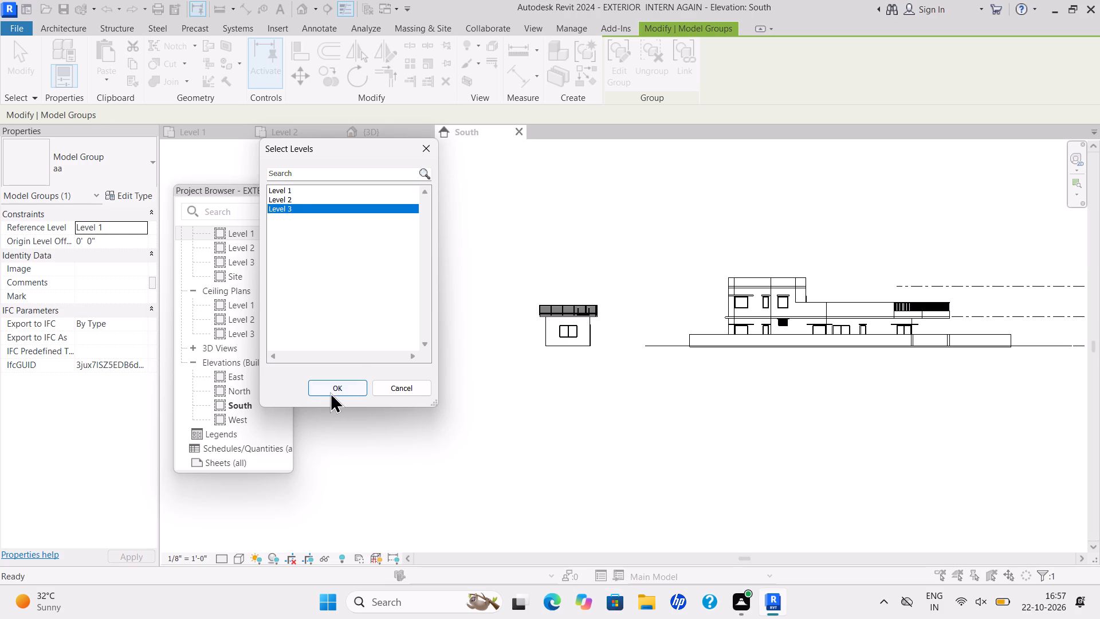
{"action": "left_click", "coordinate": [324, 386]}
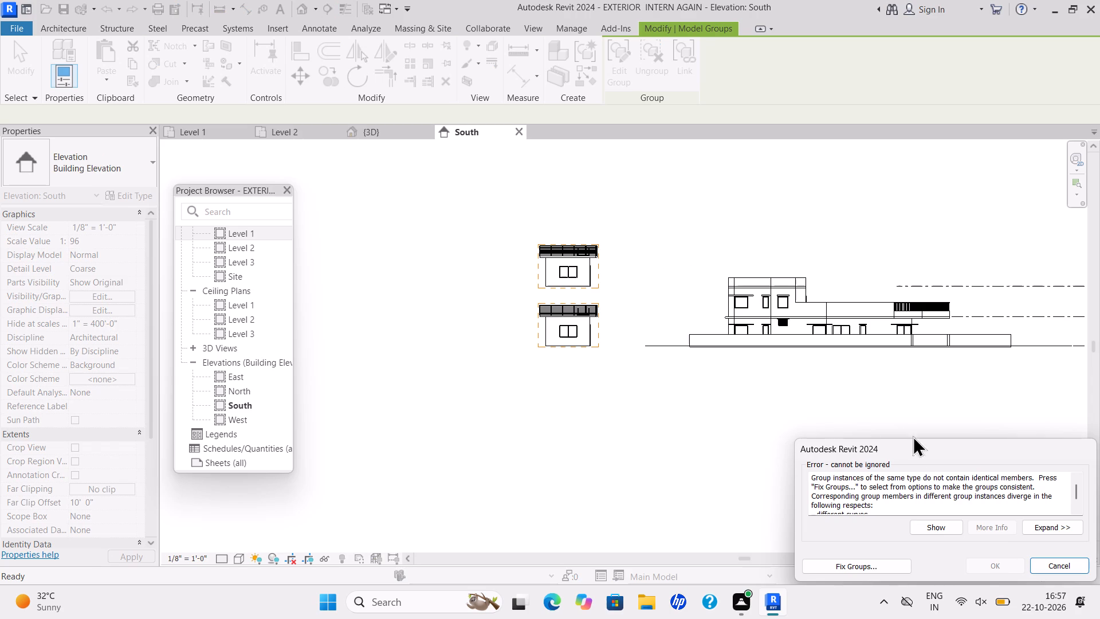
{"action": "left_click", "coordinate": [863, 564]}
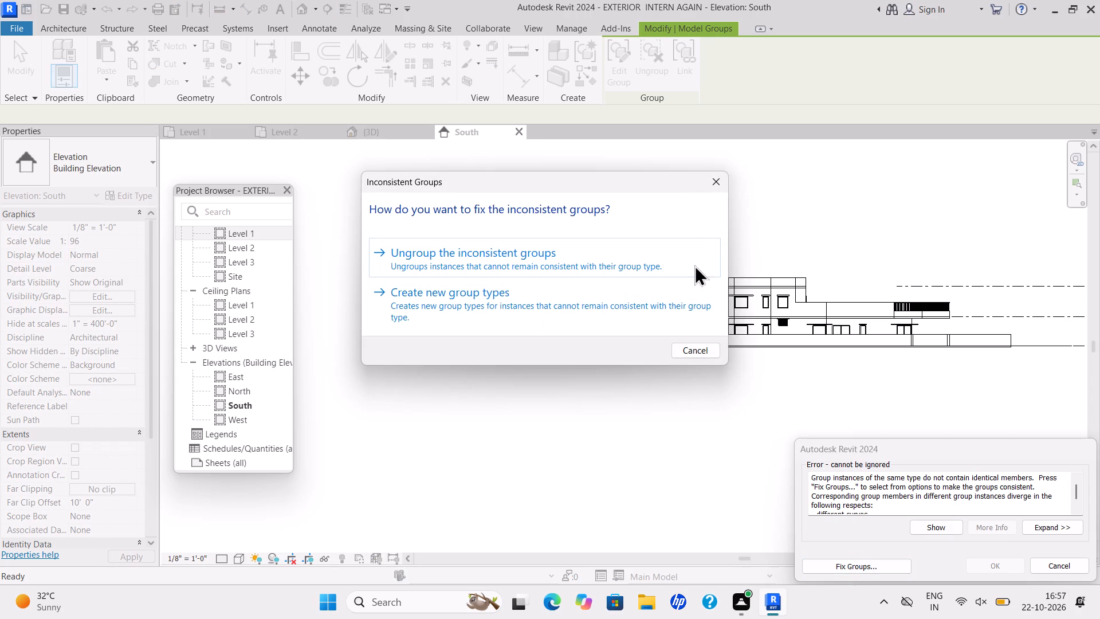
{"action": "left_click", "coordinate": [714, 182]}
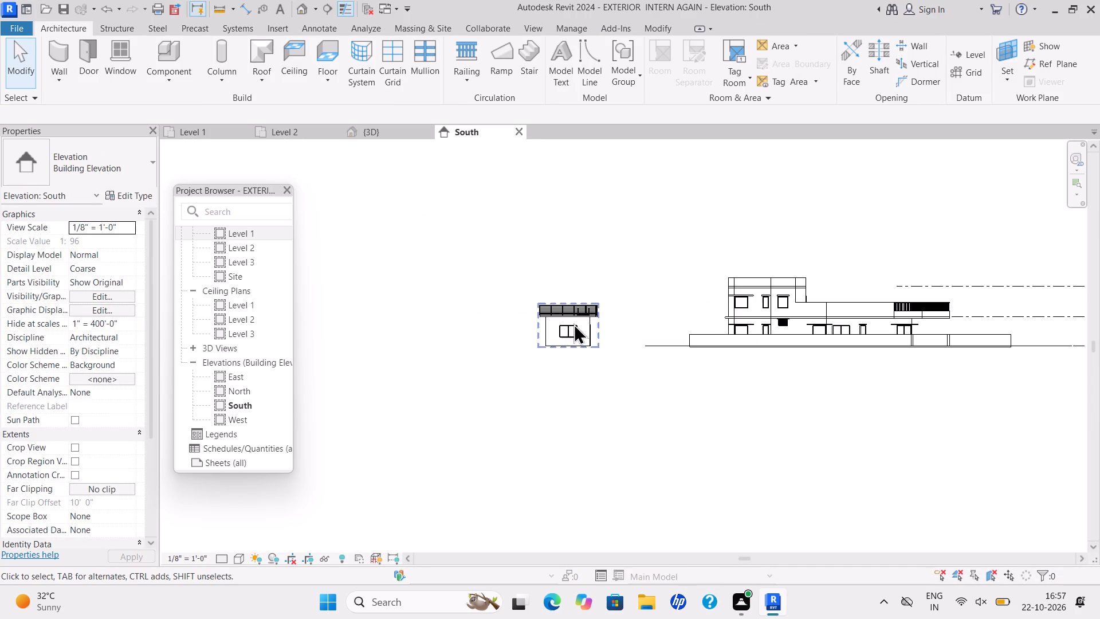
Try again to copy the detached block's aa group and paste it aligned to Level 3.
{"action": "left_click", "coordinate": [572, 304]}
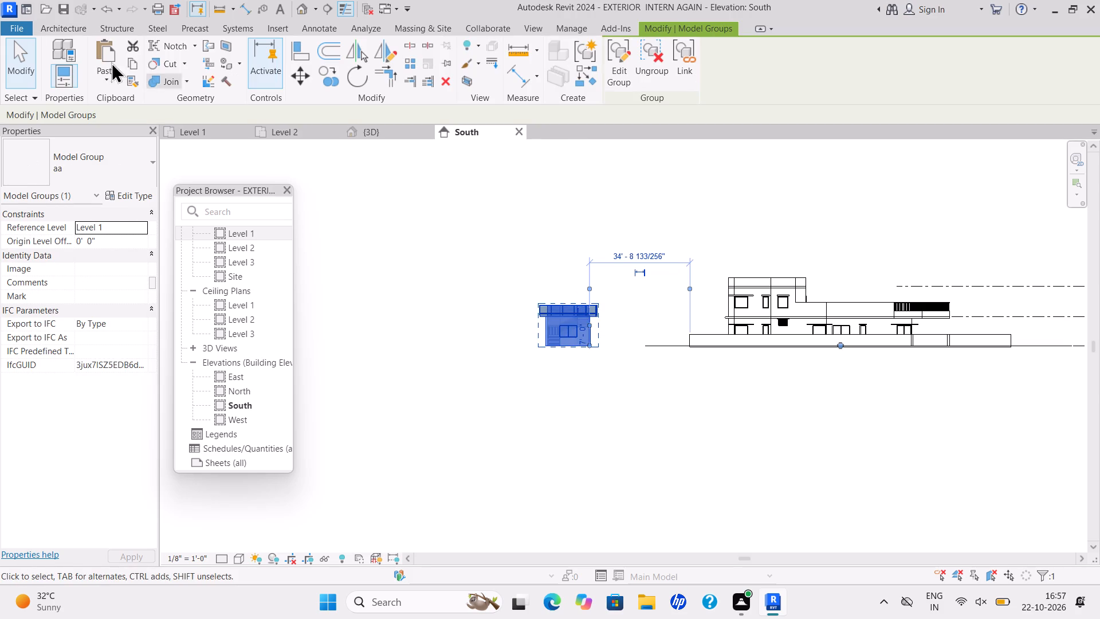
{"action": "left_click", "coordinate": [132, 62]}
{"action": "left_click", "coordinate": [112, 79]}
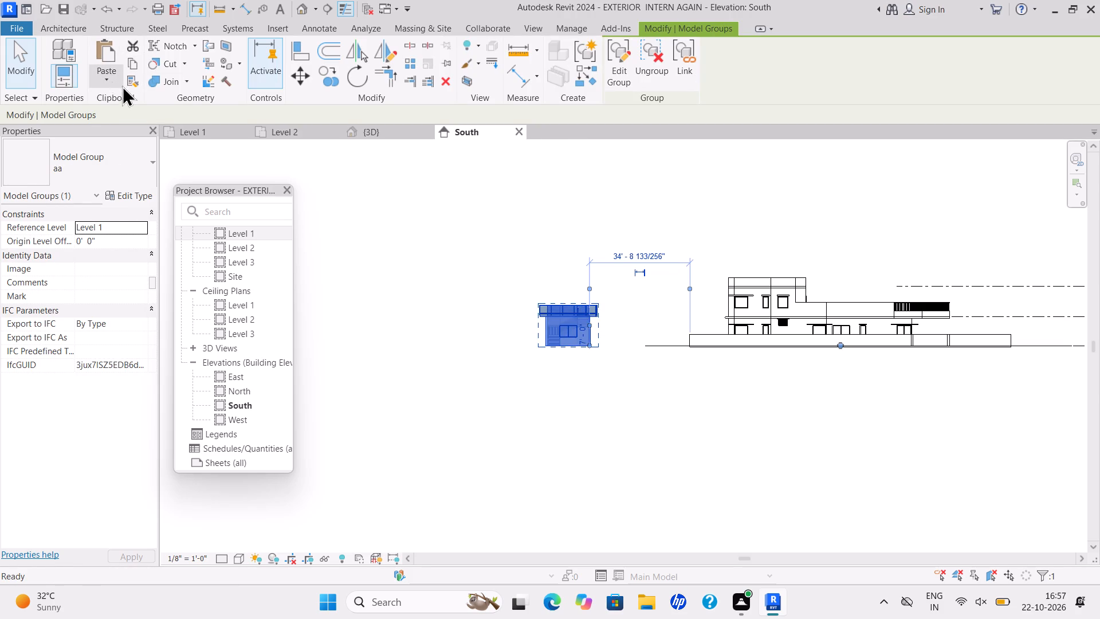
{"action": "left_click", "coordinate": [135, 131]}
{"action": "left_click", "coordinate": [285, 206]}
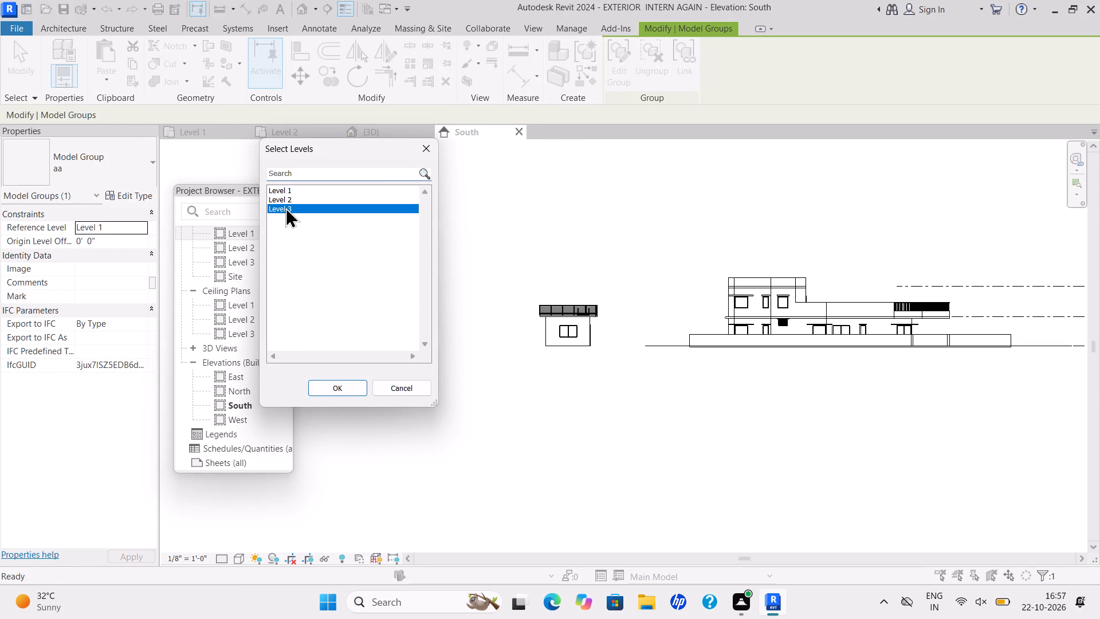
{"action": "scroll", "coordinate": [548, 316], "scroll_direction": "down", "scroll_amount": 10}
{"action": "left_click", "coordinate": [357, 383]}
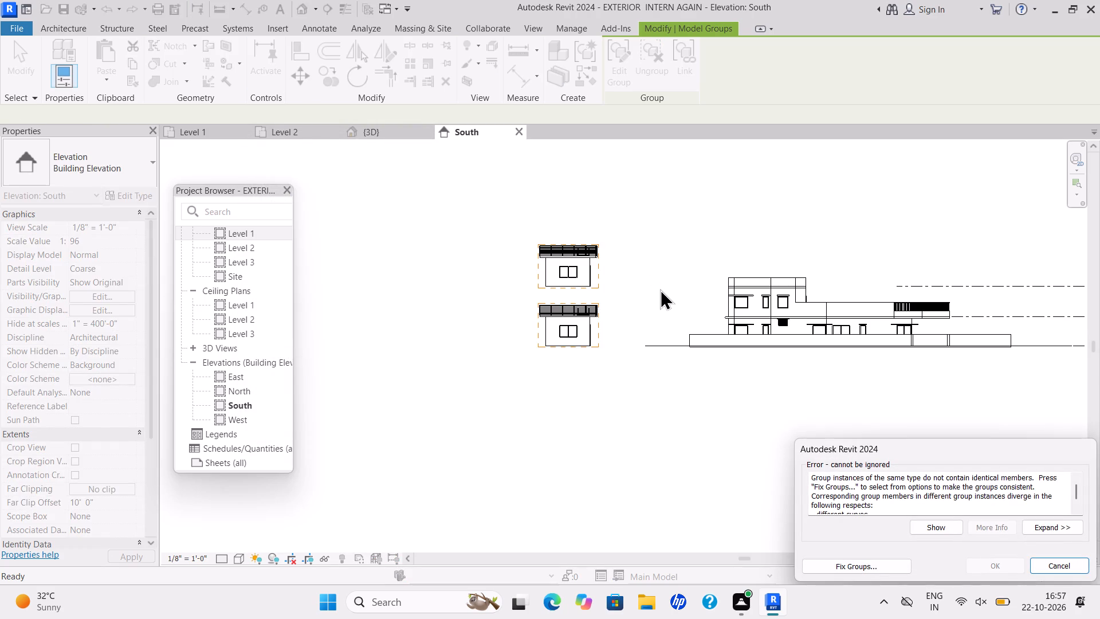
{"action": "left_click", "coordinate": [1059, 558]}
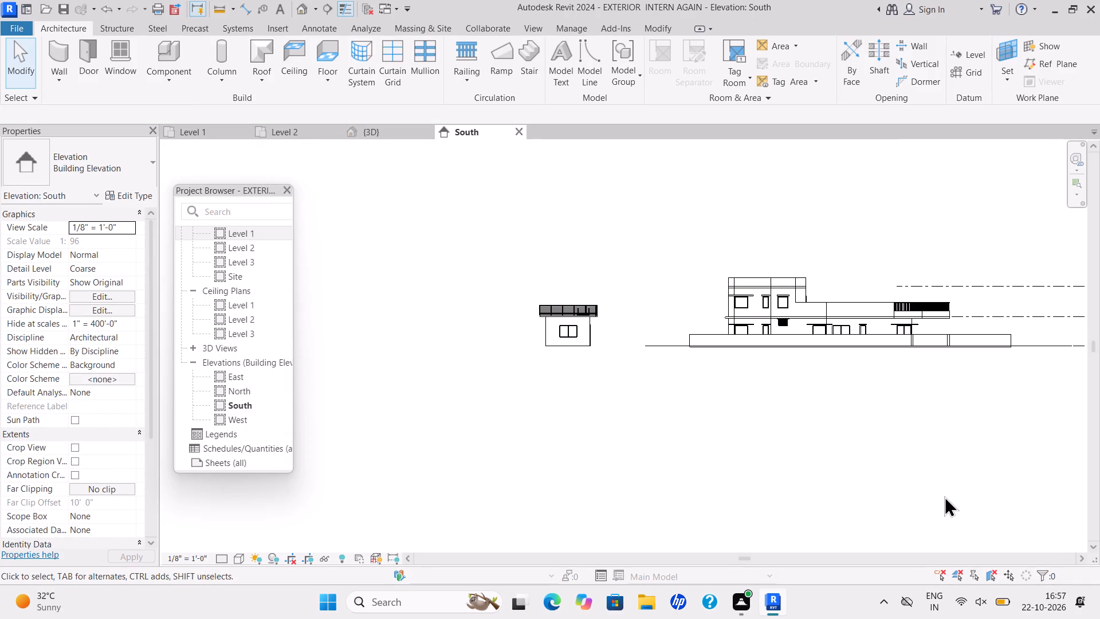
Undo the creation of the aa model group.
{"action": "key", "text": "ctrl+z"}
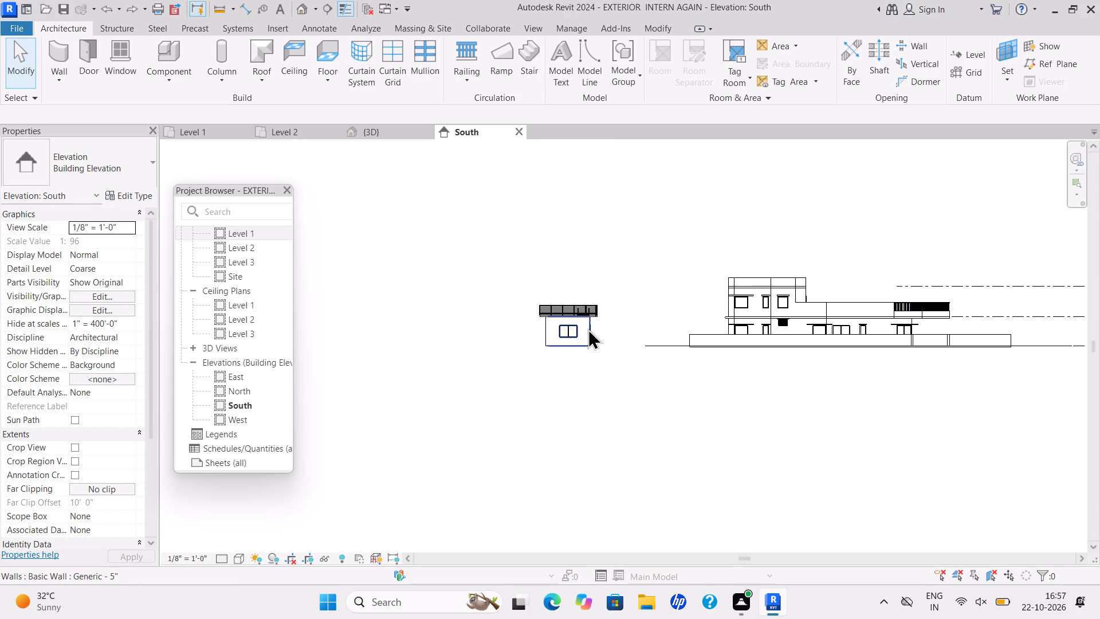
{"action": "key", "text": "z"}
Select the whole detached block in the South elevation and create a model group named cc from it.
{"action": "left_click_drag", "start_coordinate": [505, 280], "coordinate": [608, 374]}
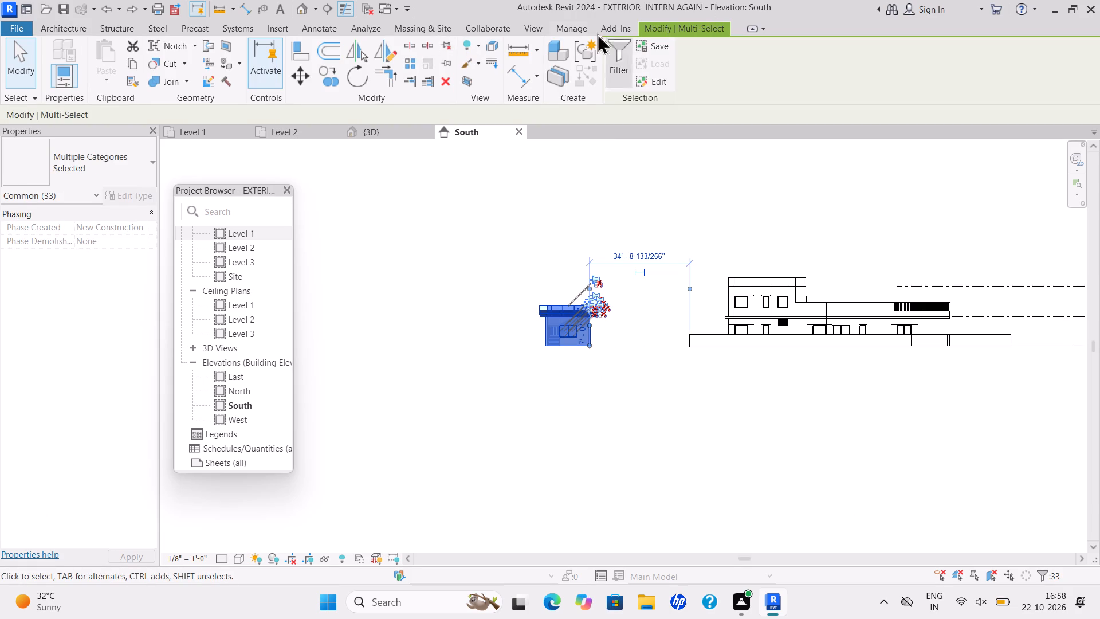
{"action": "left_click", "coordinate": [56, 23]}
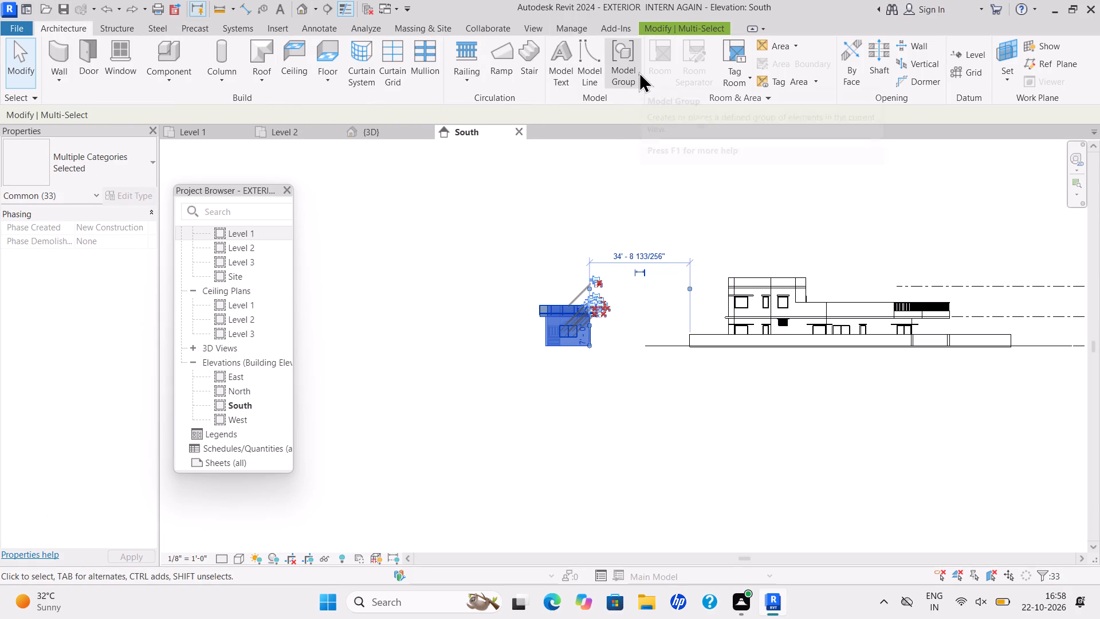
{"action": "left_click", "coordinate": [639, 72]}
{"action": "left_click", "coordinate": [632, 133]}
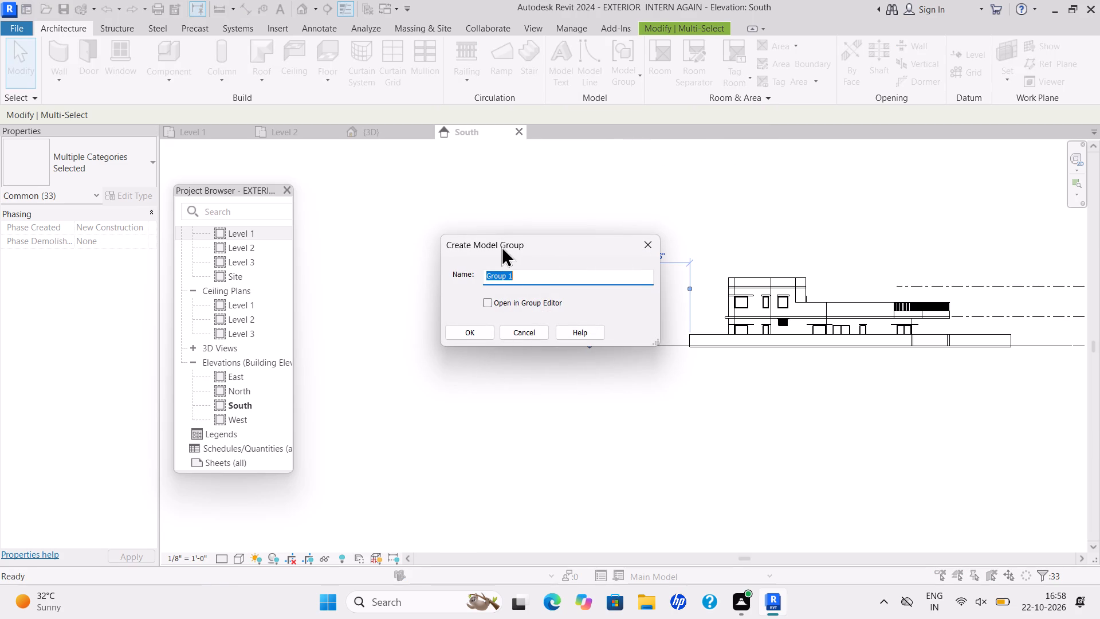
{"action": "key", "text": "BackSpace"}
{"action": "type", "text": "cc"}
{"action": "left_click", "coordinate": [456, 331]}
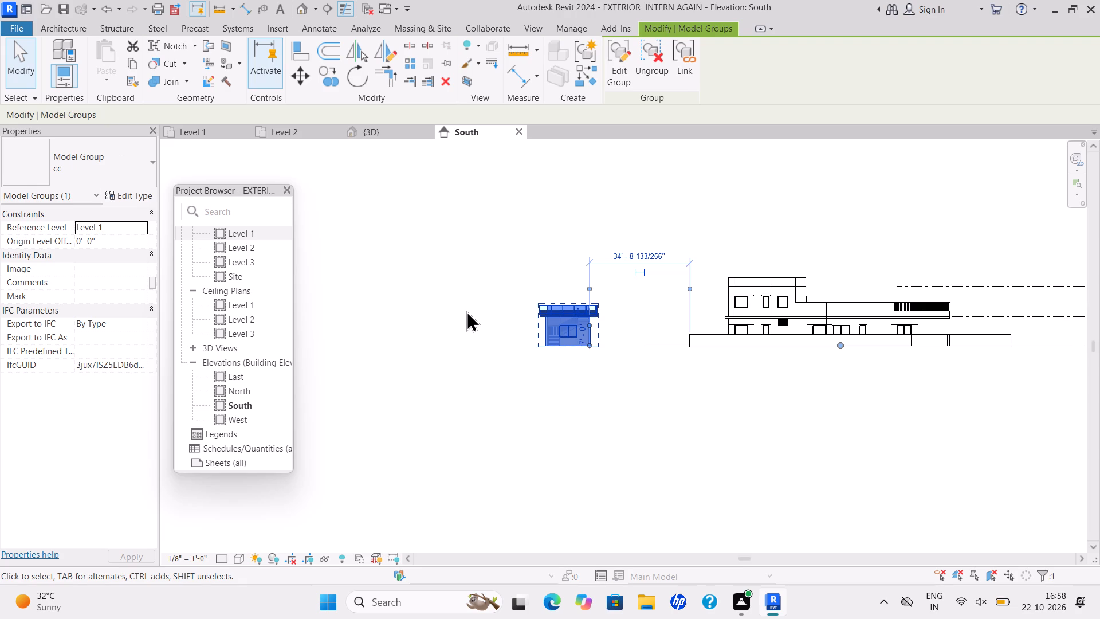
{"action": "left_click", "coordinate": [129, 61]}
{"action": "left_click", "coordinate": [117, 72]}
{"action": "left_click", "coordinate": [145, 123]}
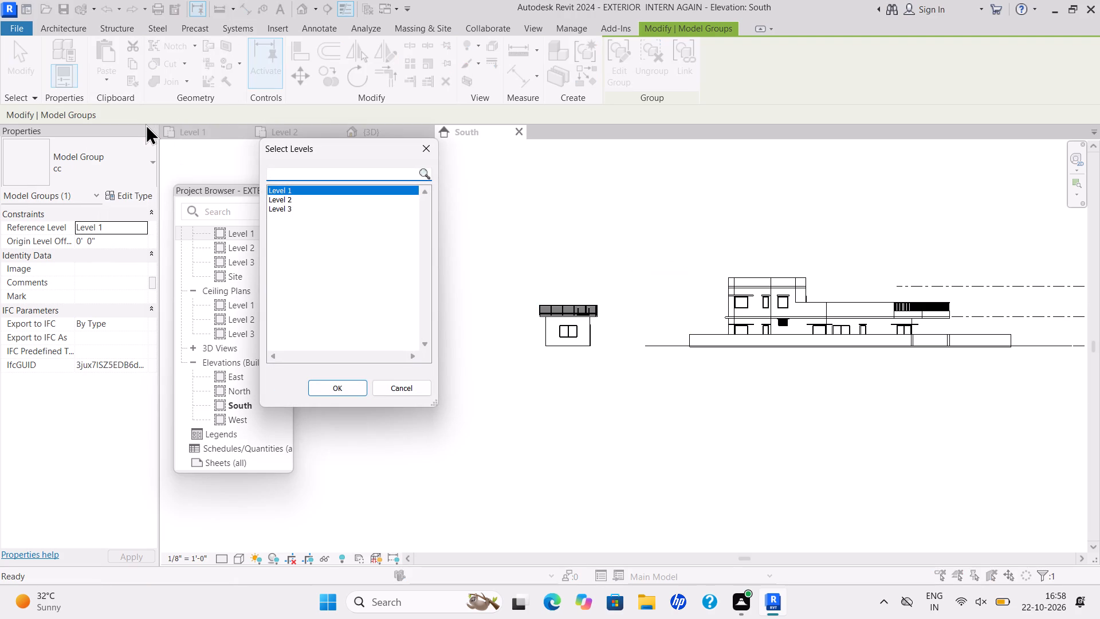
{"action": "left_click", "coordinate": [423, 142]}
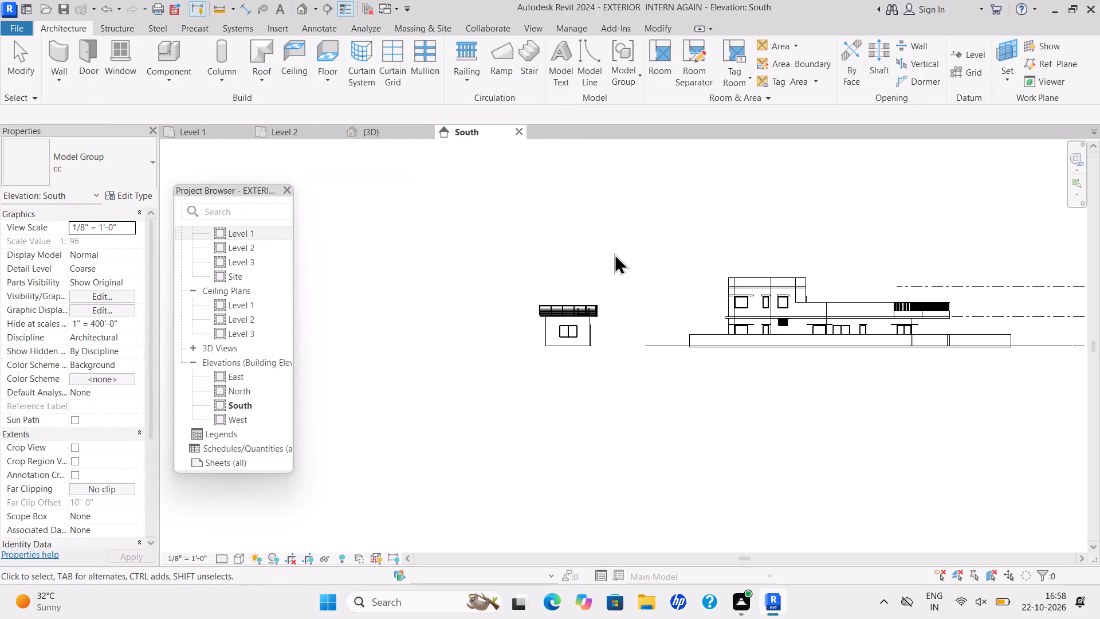
Extend the Level 3 line in the South elevation past the main house toward the detached block.
{"action": "scroll", "coordinate": [614, 253], "scroll_direction": "down", "scroll_amount": 4}
{"action": "middle_click_drag", "start_coordinate": [614, 253], "coordinate": [382, 314]}
{"action": "middle_click", "coordinate": [377, 312]}
{"action": "scroll", "coordinate": [545, 361], "scroll_direction": "up", "scroll_amount": 5}
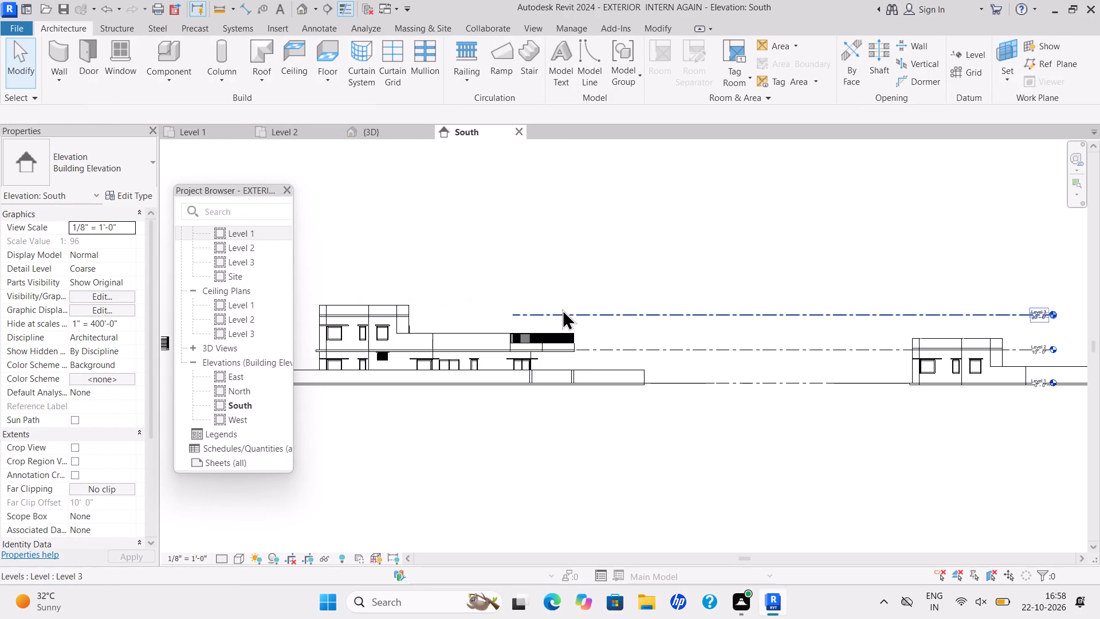
{"action": "left_click", "coordinate": [562, 309]}
{"action": "scroll", "coordinate": [692, 273], "scroll_direction": "down", "scroll_amount": 4}
{"action": "middle_click_drag", "start_coordinate": [698, 273], "coordinate": [899, 268]}
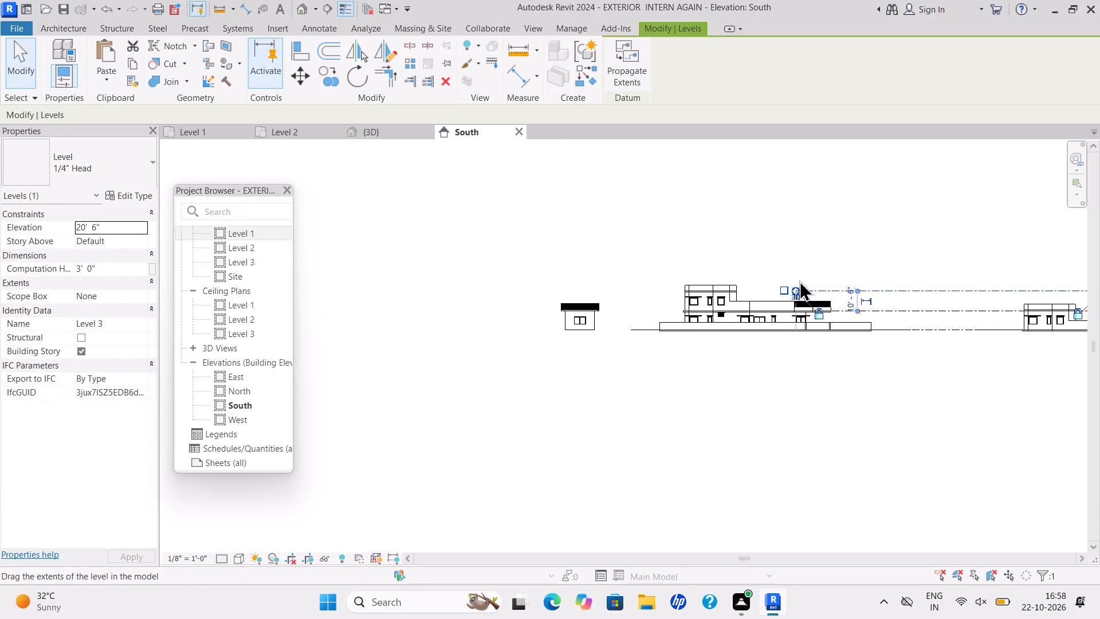
{"action": "left_click_drag", "start_coordinate": [792, 289], "coordinate": [643, 291]}
{"action": "scroll", "coordinate": [819, 276], "scroll_direction": "up", "scroll_amount": 5}
{"action": "scroll", "coordinate": [572, 356], "scroll_direction": "up", "scroll_amount": 1}
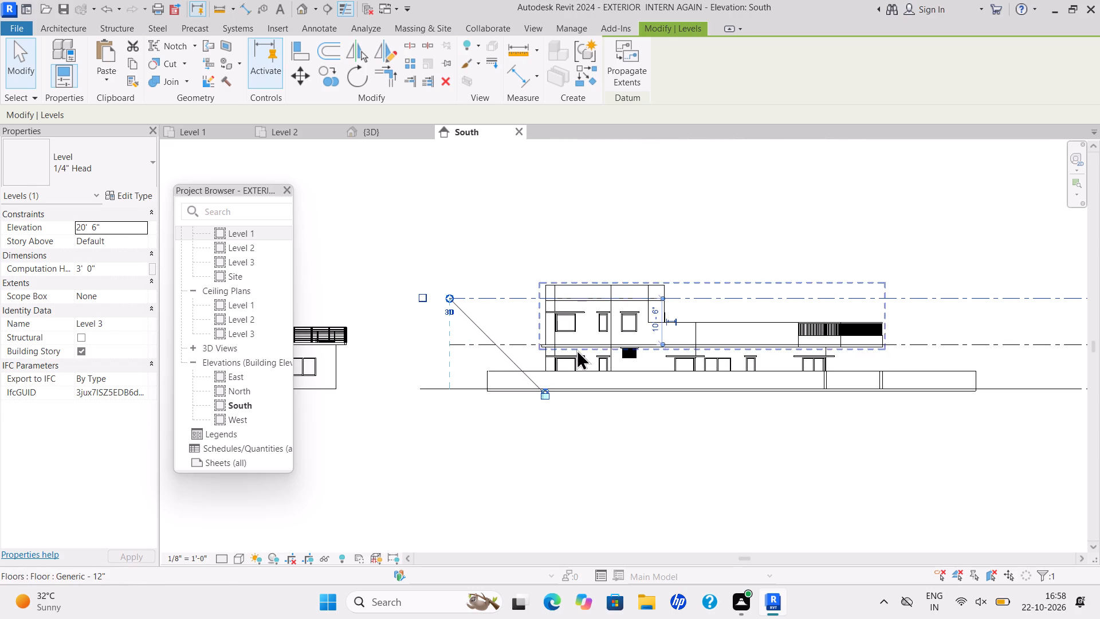
{"action": "key", "text": "Escape"}
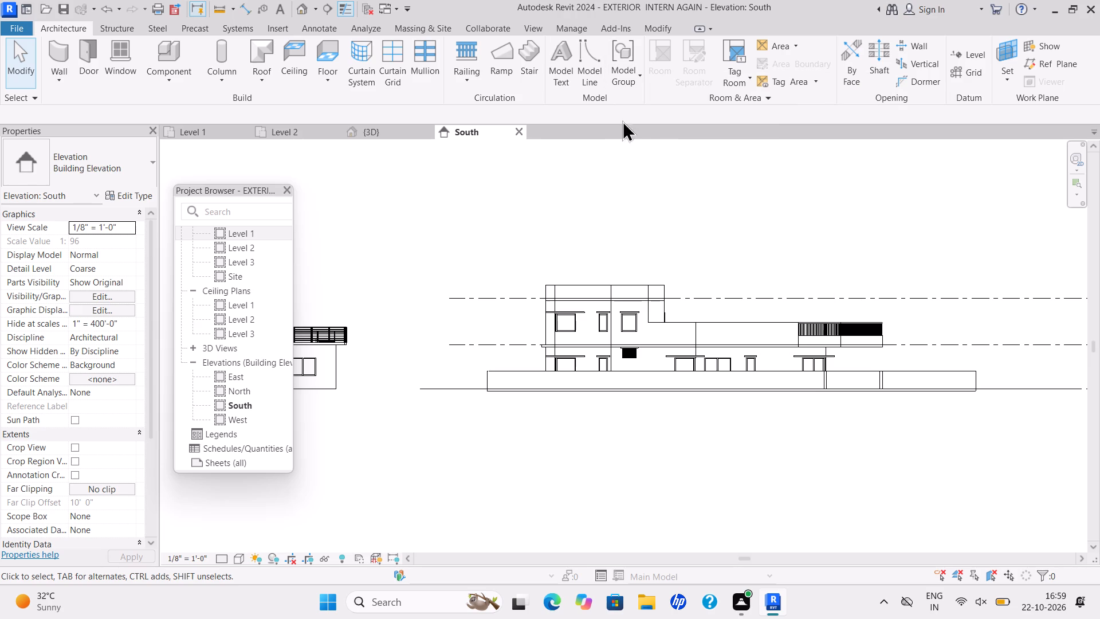
Add two levels above Level 3 by picking existing level lines, each offset 10' 6" above the one below.
{"action": "scroll", "coordinate": [761, 187], "scroll_direction": "down", "scroll_amount": 1}
{"action": "middle_click_drag", "start_coordinate": [733, 213], "coordinate": [605, 291]}
{"action": "scroll", "coordinate": [606, 290], "scroll_direction": "down", "scroll_amount": 1}
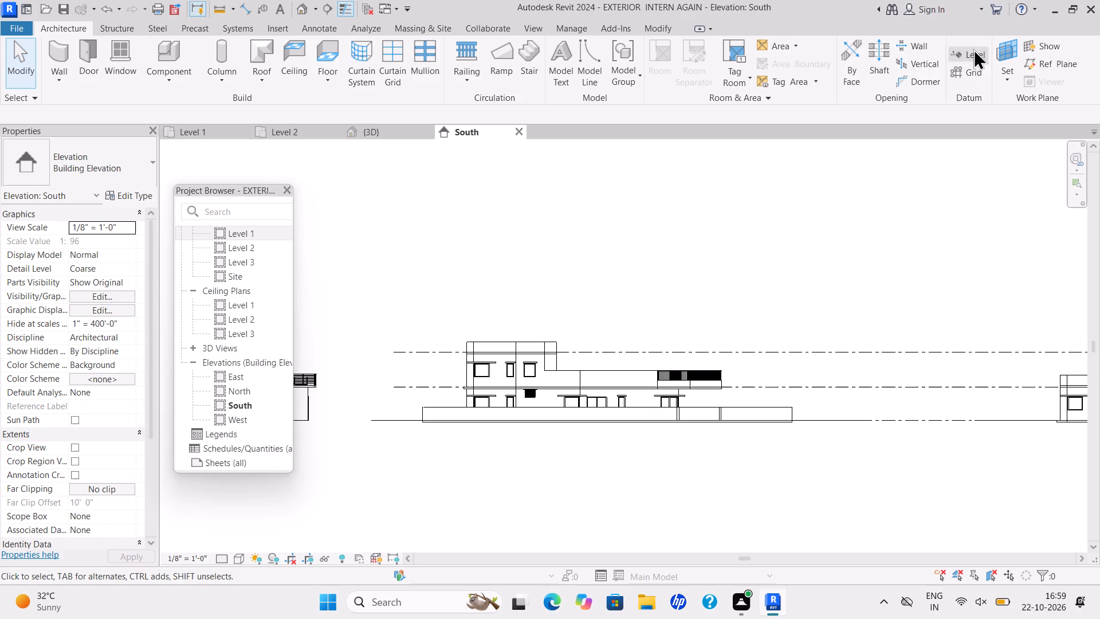
{"action": "left_click", "coordinate": [965, 53]}
{"action": "left_click_drag", "start_coordinate": [334, 117], "coordinate": [295, 135]}
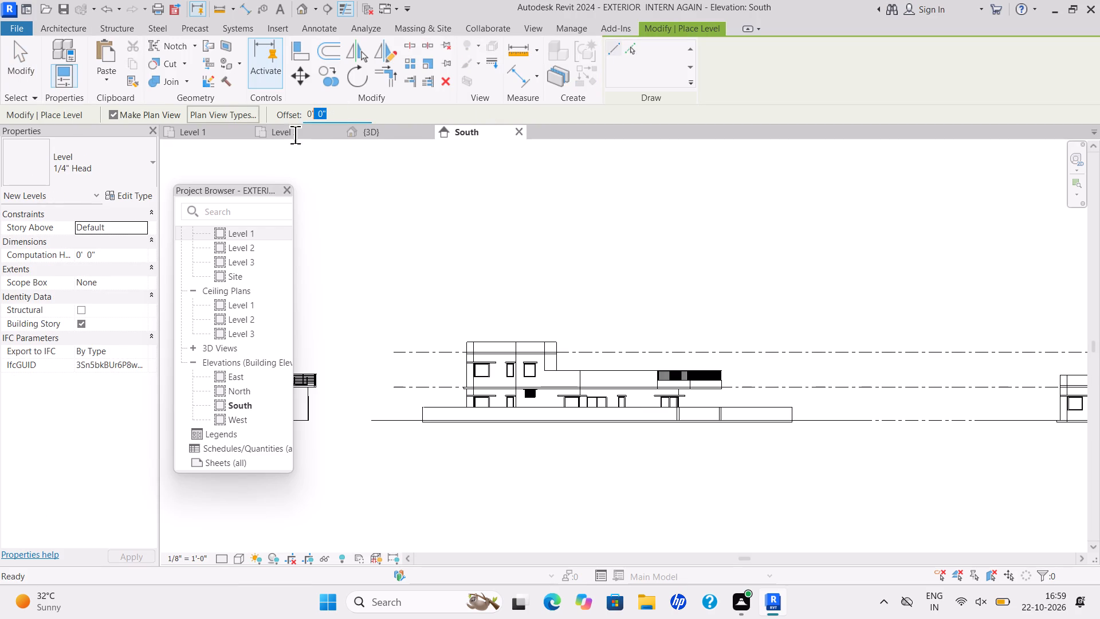
{"action": "left_click_drag", "start_coordinate": [295, 135], "coordinate": [273, 146]}
{"action": "key", "text": "BackSpace"}
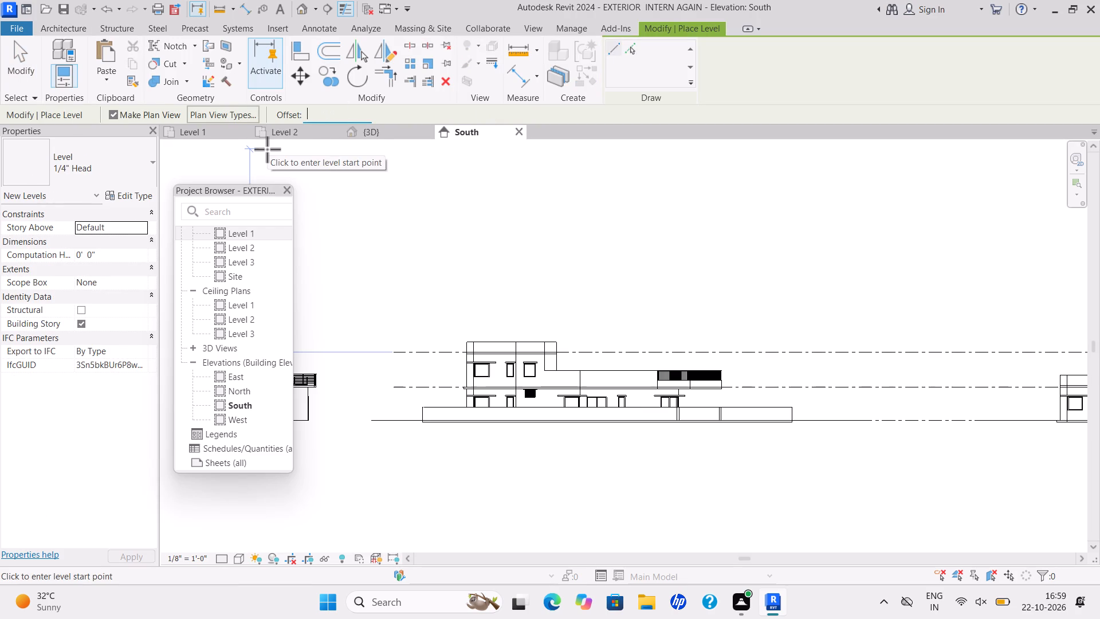
{"action": "type", "text": "10"}
{"action": "key", "text": "apostrophe"}
{"action": "key", "text": "6"}
{"action": "key", "text": "shift+quotedbl"}
{"action": "key", "text": "Return"}
{"action": "scroll", "coordinate": [267, 149], "scroll_direction": "up", "scroll_amount": 1}
{"action": "scroll", "coordinate": [267, 155], "scroll_direction": "down", "scroll_amount": 1}
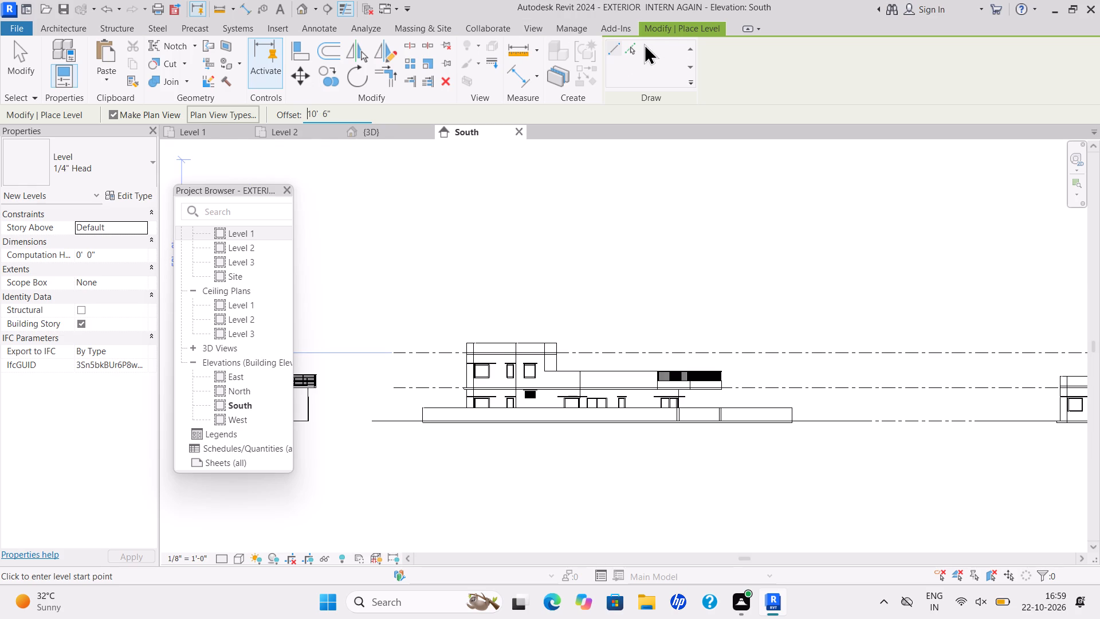
{"action": "left_click", "coordinate": [635, 49]}
{"action": "left_click_drag", "start_coordinate": [635, 49], "coordinate": [635, 54]}
{"action": "scroll", "coordinate": [740, 305], "scroll_direction": "down", "scroll_amount": 7}
{"action": "middle_click_drag", "start_coordinate": [741, 305], "coordinate": [679, 318]}
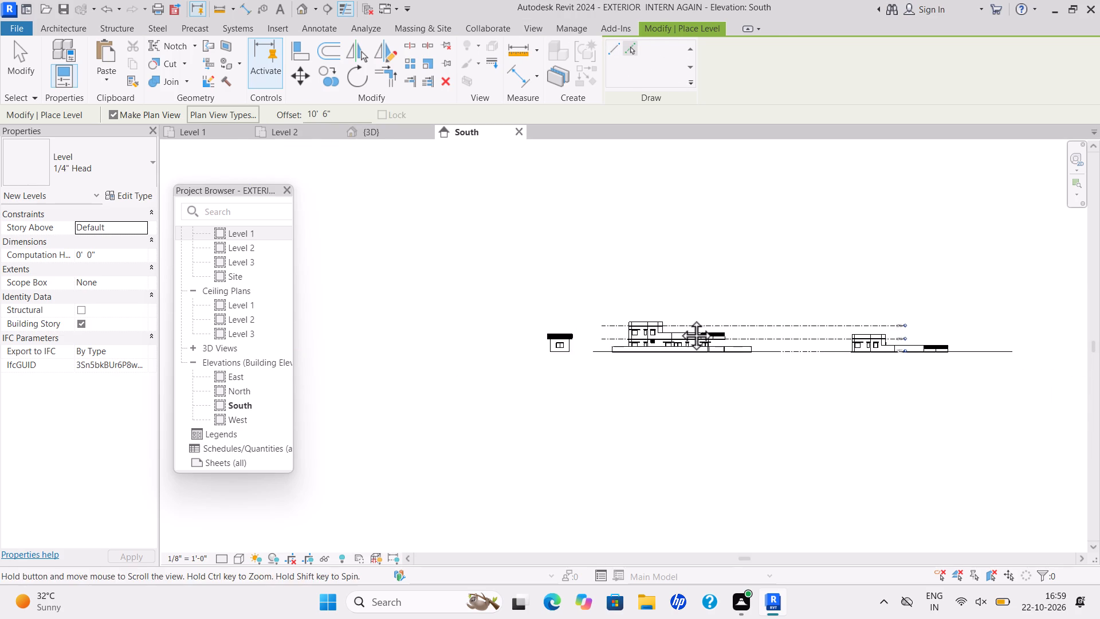
{"action": "middle_click_drag", "start_coordinate": [679, 318], "coordinate": [590, 319]}
{"action": "left_click", "coordinate": [622, 336]}
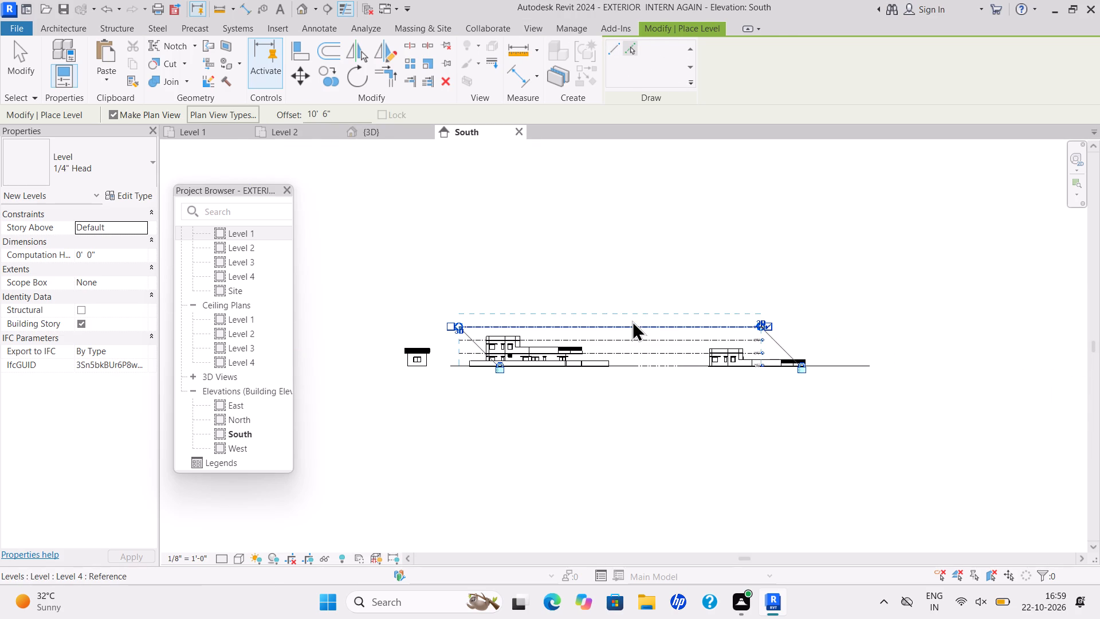
{"action": "left_click", "coordinate": [636, 321]}
{"action": "scroll", "coordinate": [819, 237], "scroll_direction": "up", "scroll_amount": 3}
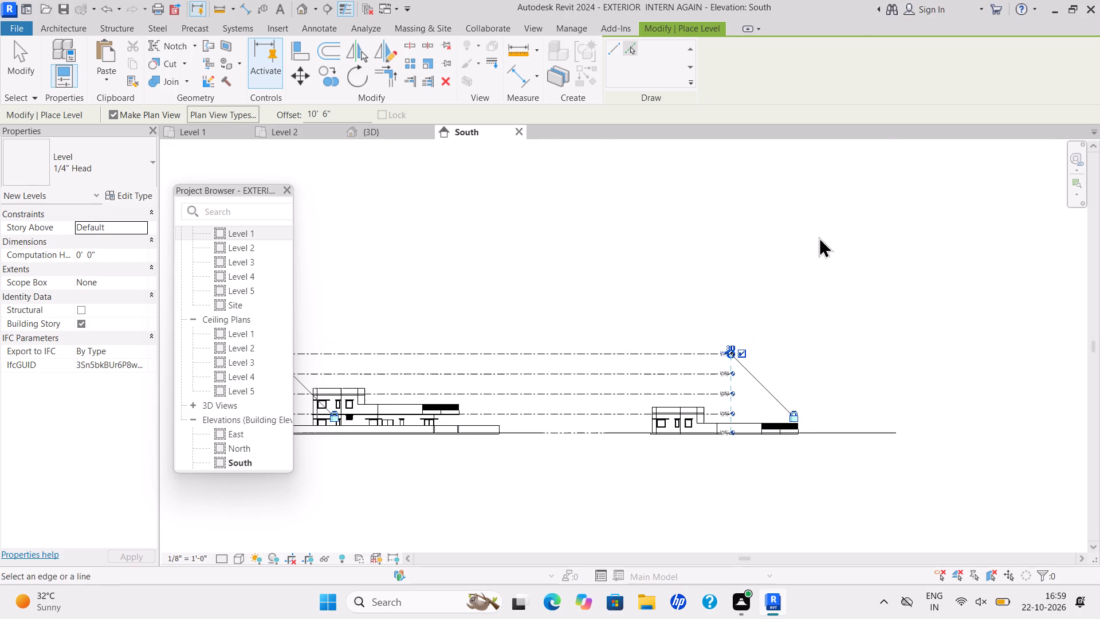
{"action": "key", "text": "Escape"}
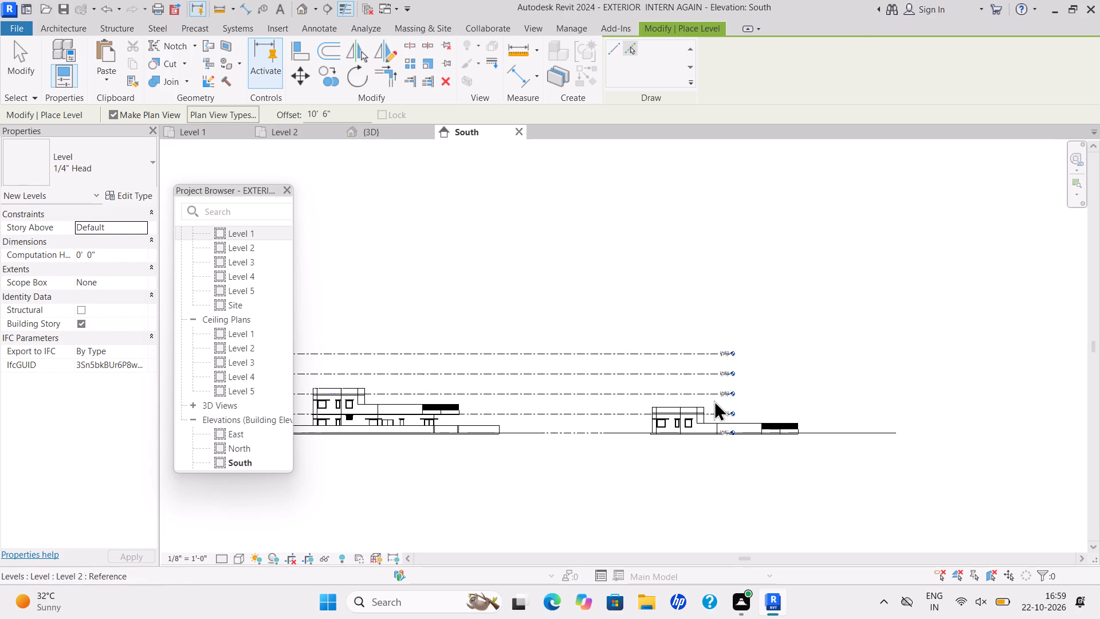
{"action": "scroll", "coordinate": [714, 399], "scroll_direction": "up", "scroll_amount": 6}
{"action": "key", "text": "Escape"}
Copy the detached block's cc group and paste it aligned to Level 3.
{"action": "scroll", "coordinate": [769, 366], "scroll_direction": "up", "scroll_amount": 2}
{"action": "scroll", "coordinate": [770, 363], "scroll_direction": "down", "scroll_amount": 5}
{"action": "middle_click_drag", "start_coordinate": [776, 359], "coordinate": [893, 308]}
{"action": "scroll", "coordinate": [902, 306], "scroll_direction": "down", "scroll_amount": 1}
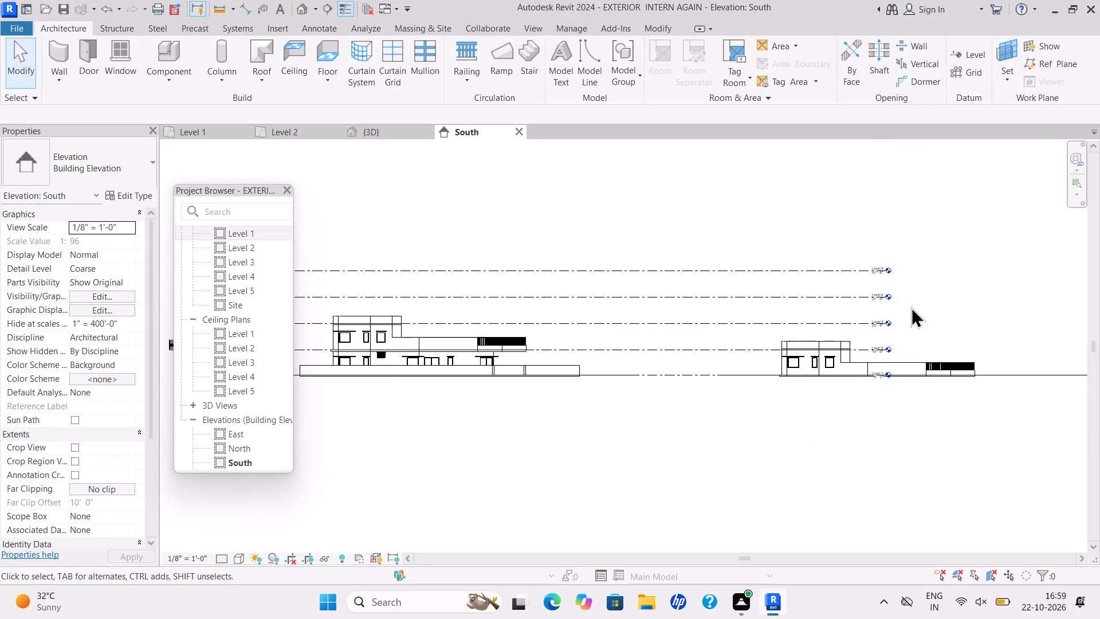
{"action": "key", "text": "Escape"}
{"action": "middle_click_drag", "start_coordinate": [758, 289], "coordinate": [932, 291]}
{"action": "scroll", "coordinate": [930, 291], "scroll_direction": "down", "scroll_amount": 1}
{"action": "key", "text": "Escape"}
{"action": "left_click_drag", "start_coordinate": [394, 312], "coordinate": [435, 339]}
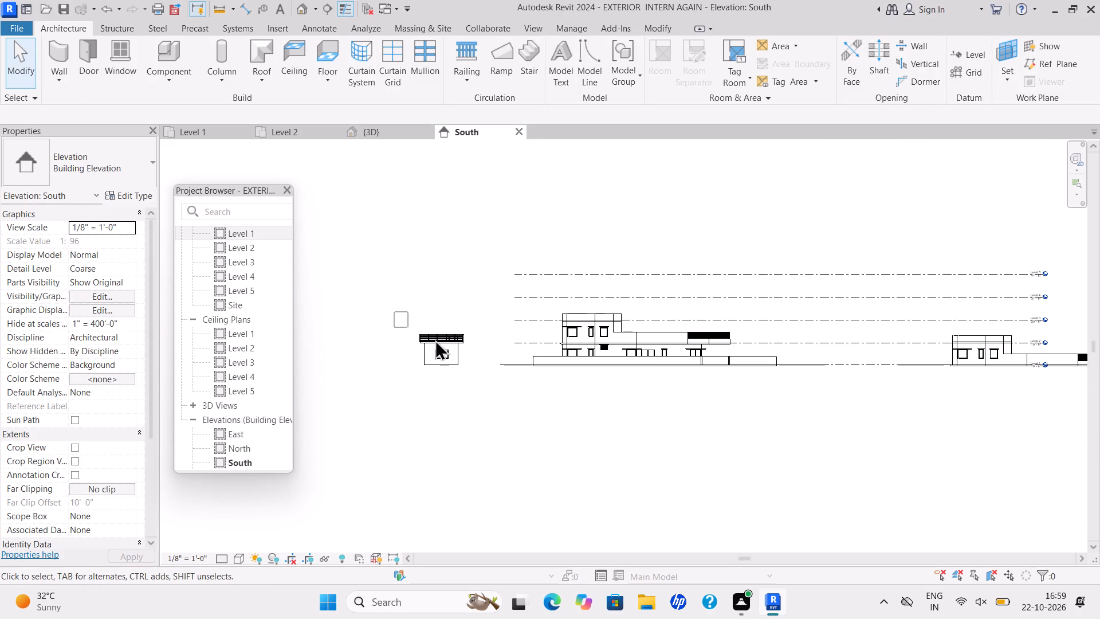
{"action": "left_click_drag", "start_coordinate": [435, 339], "coordinate": [473, 382]}
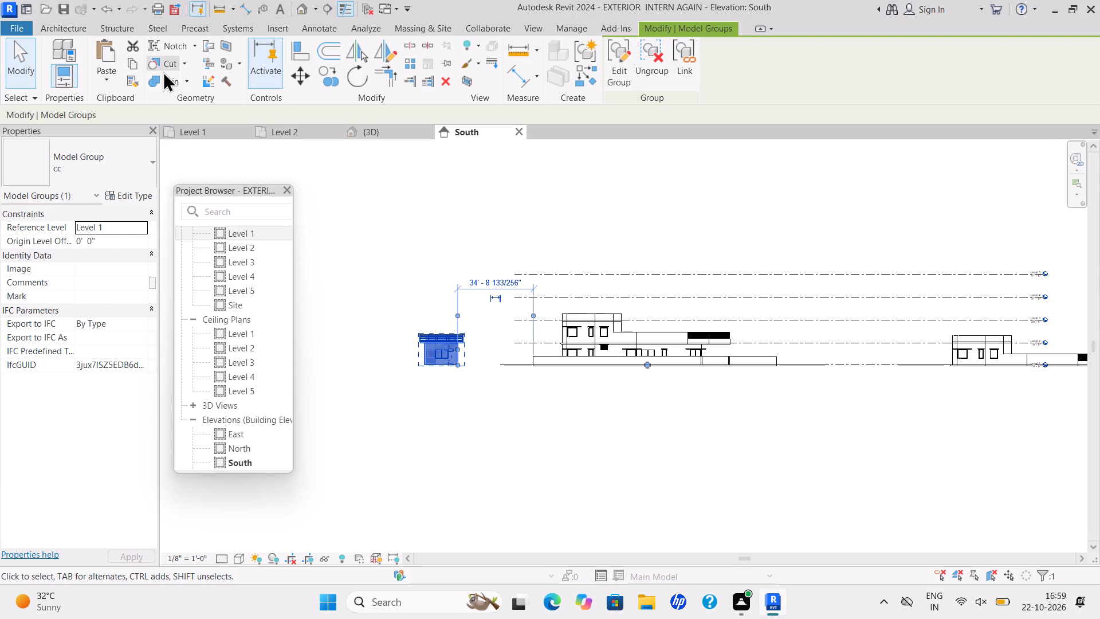
{"action": "left_click", "coordinate": [129, 62]}
{"action": "left_click", "coordinate": [112, 80]}
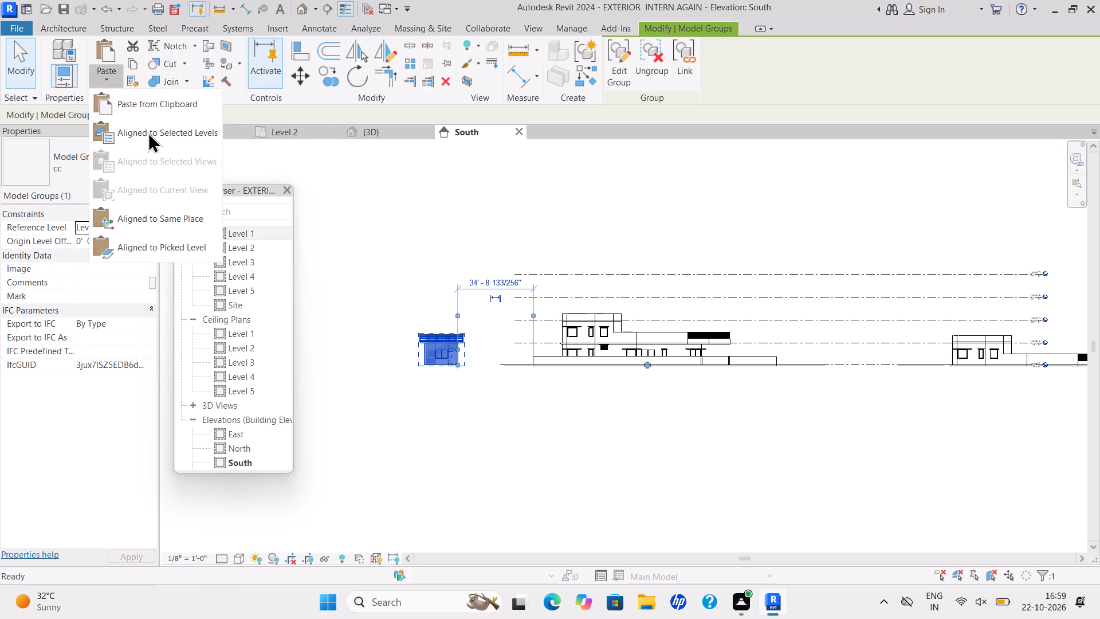
{"action": "left_click", "coordinate": [148, 132]}
{"action": "left_click", "coordinate": [292, 207]}
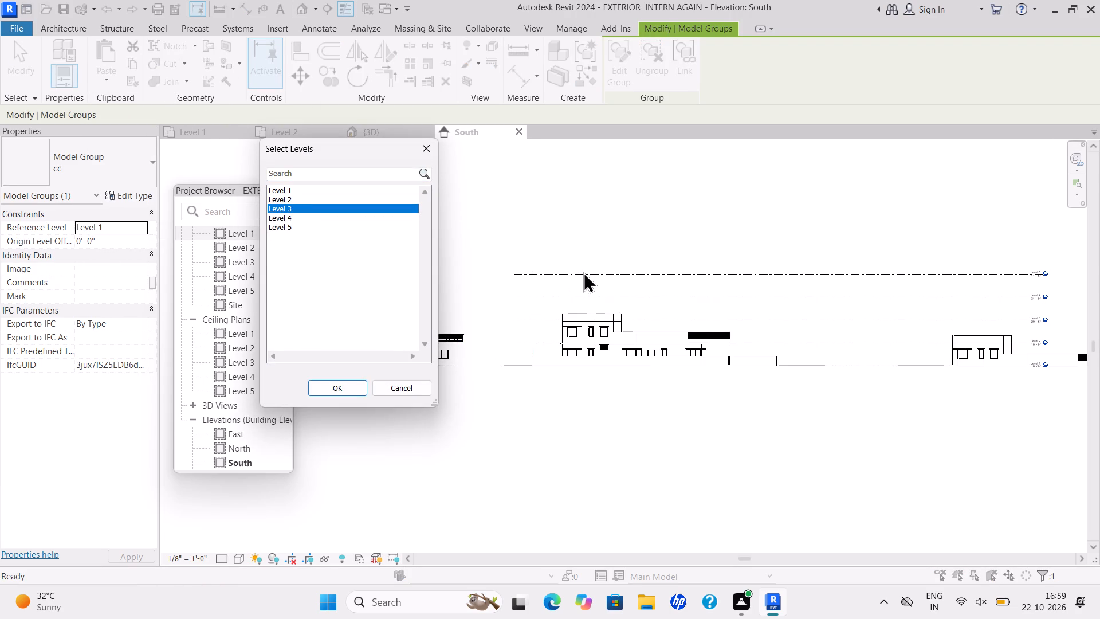
{"action": "left_click", "coordinate": [342, 387]}
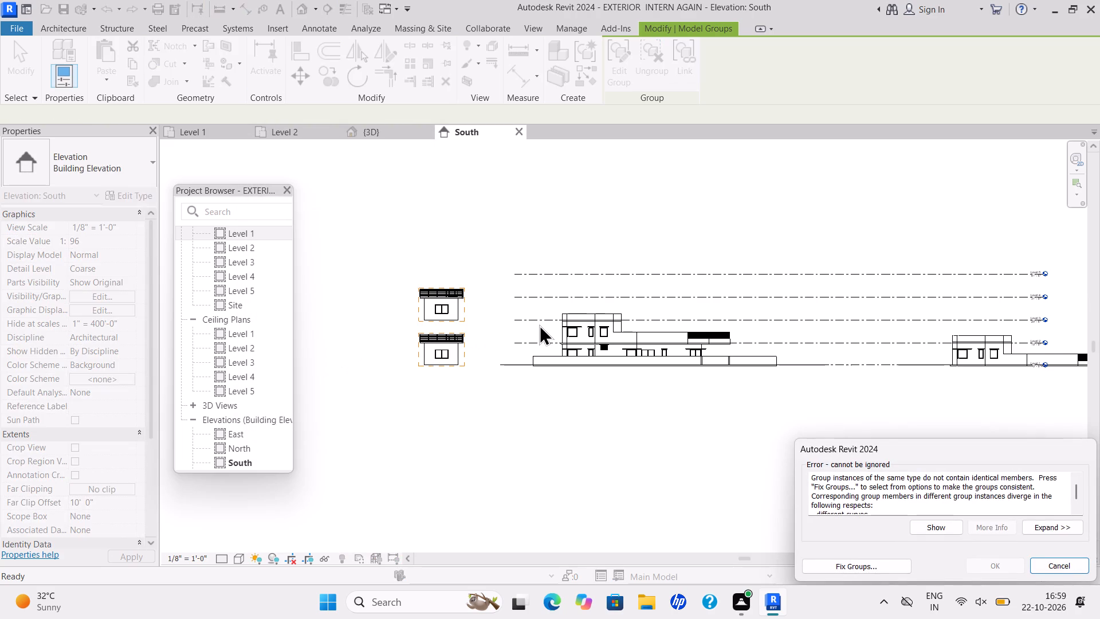
Fix the inconsistent groups from the paste by ungrouping them.
{"action": "scroll", "coordinate": [539, 324], "scroll_direction": "up", "scroll_amount": 2}
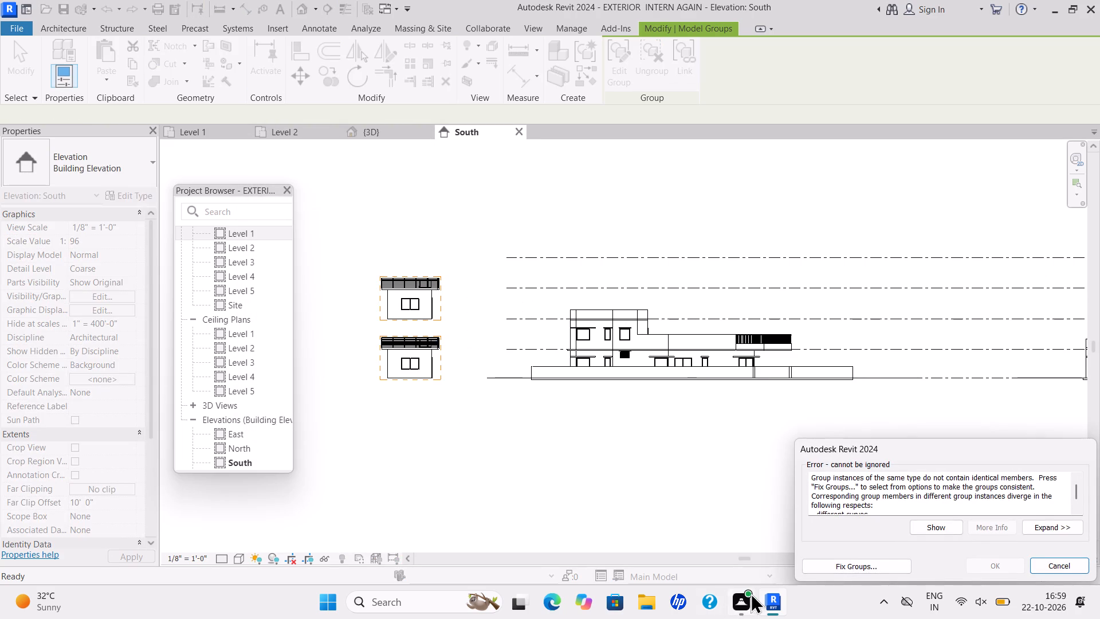
{"action": "left_click", "coordinate": [861, 561]}
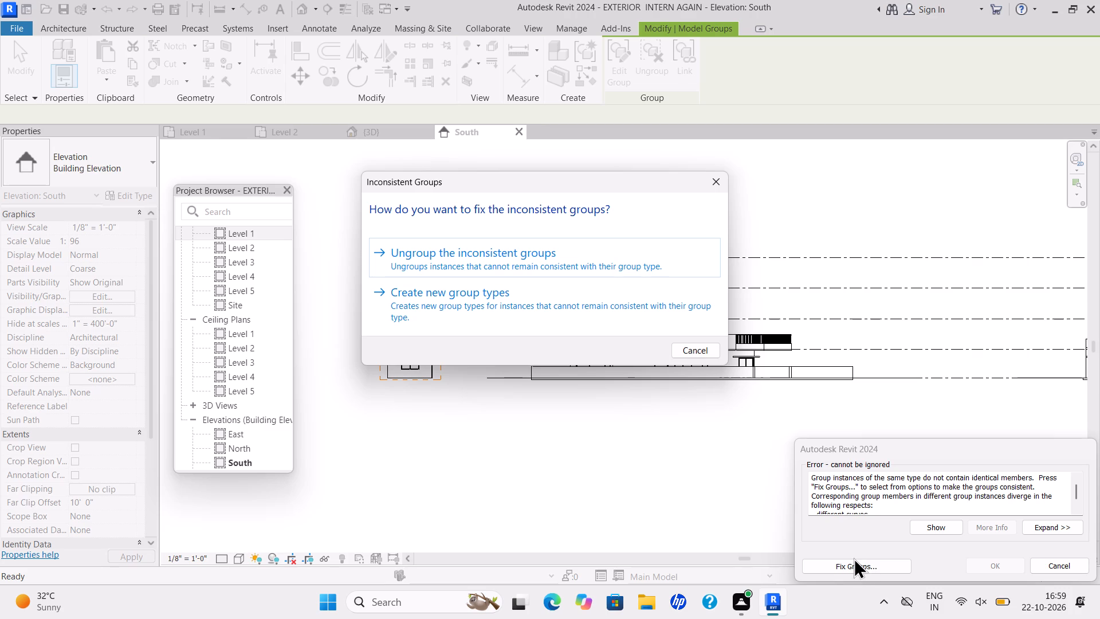
{"action": "left_click", "coordinate": [589, 261]}
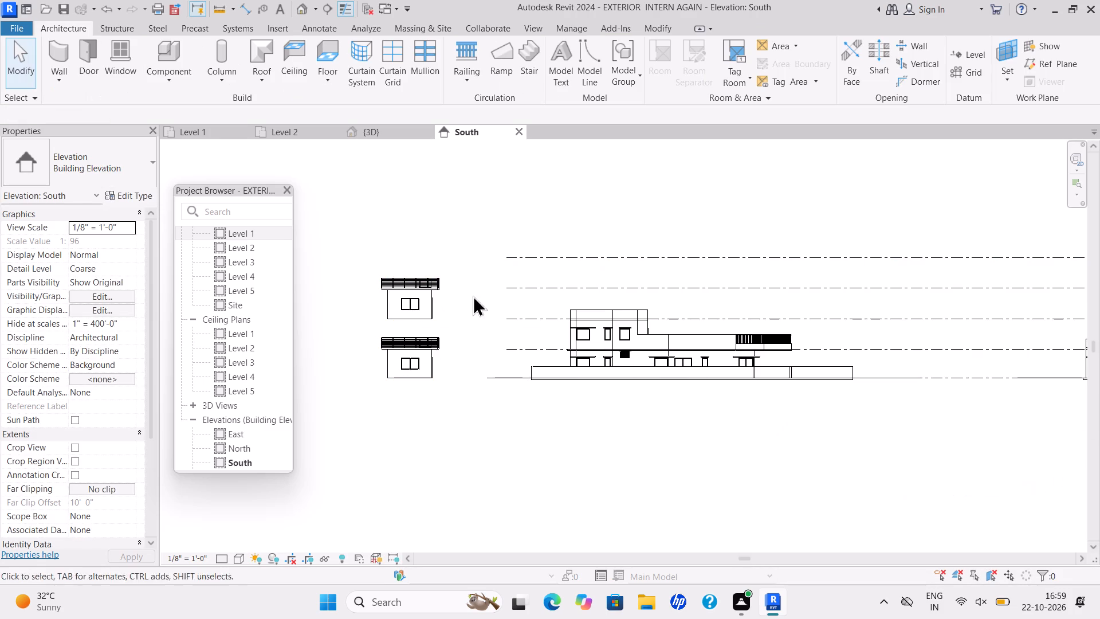
Move the upper copy of the detached block about 66' 1" horizontally onto the main house in the South elevation.
{"action": "key", "text": "Escape"}
{"action": "left_click_drag", "start_coordinate": [355, 256], "coordinate": [467, 333]}
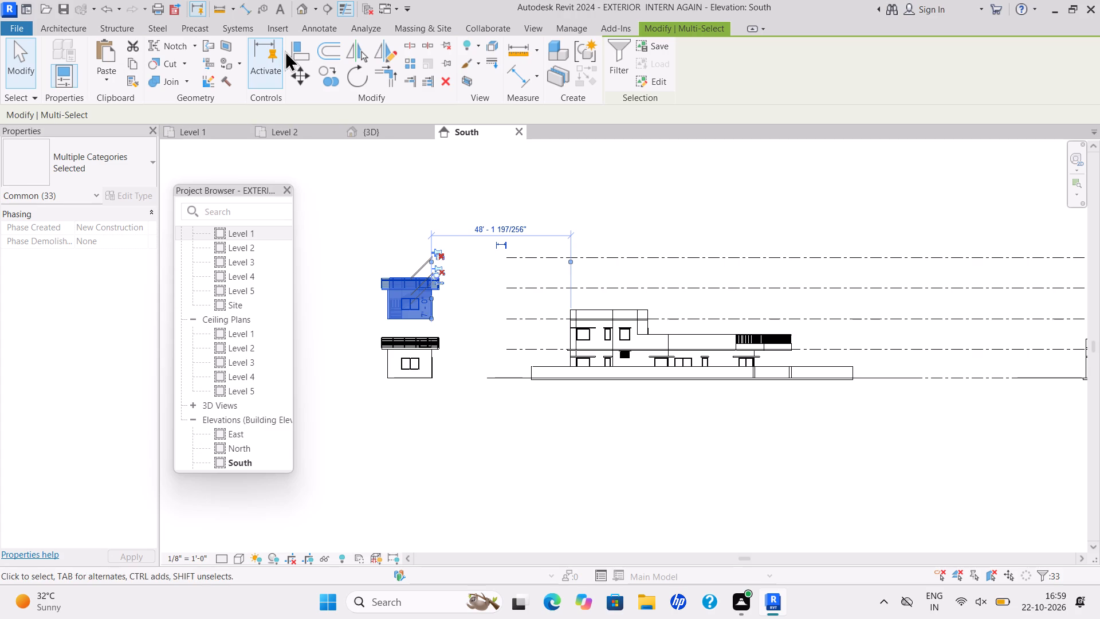
{"action": "scroll", "coordinate": [380, 183], "scroll_direction": "up", "scroll_amount": 4}
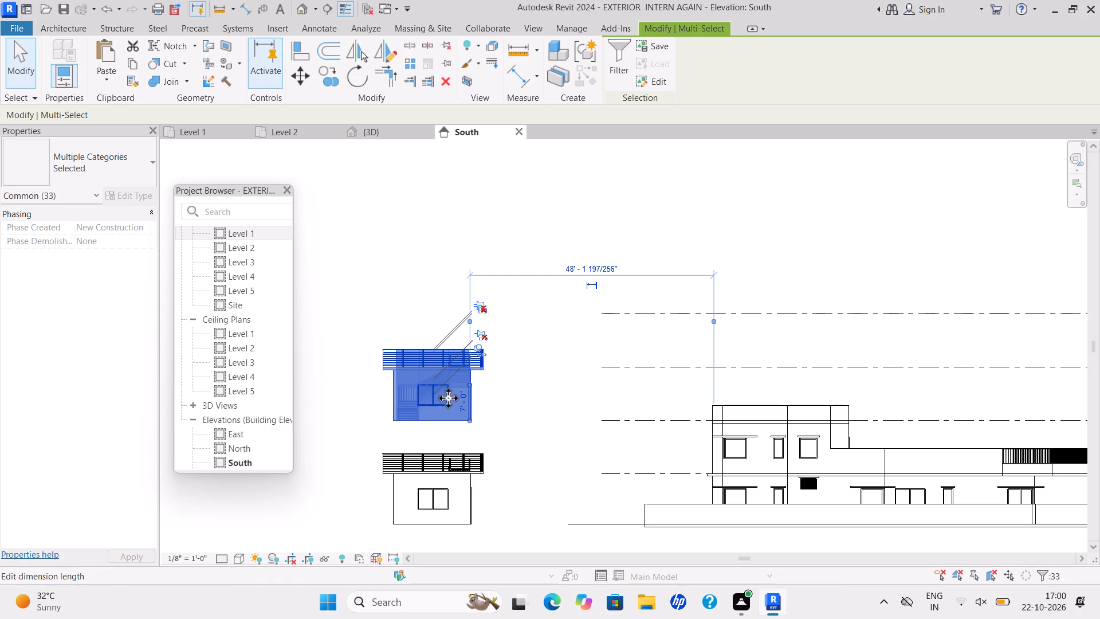
{"action": "scroll", "coordinate": [628, 399], "scroll_direction": "down", "scroll_amount": 3}
{"action": "scroll", "coordinate": [757, 412], "scroll_direction": "down", "scroll_amount": 1}
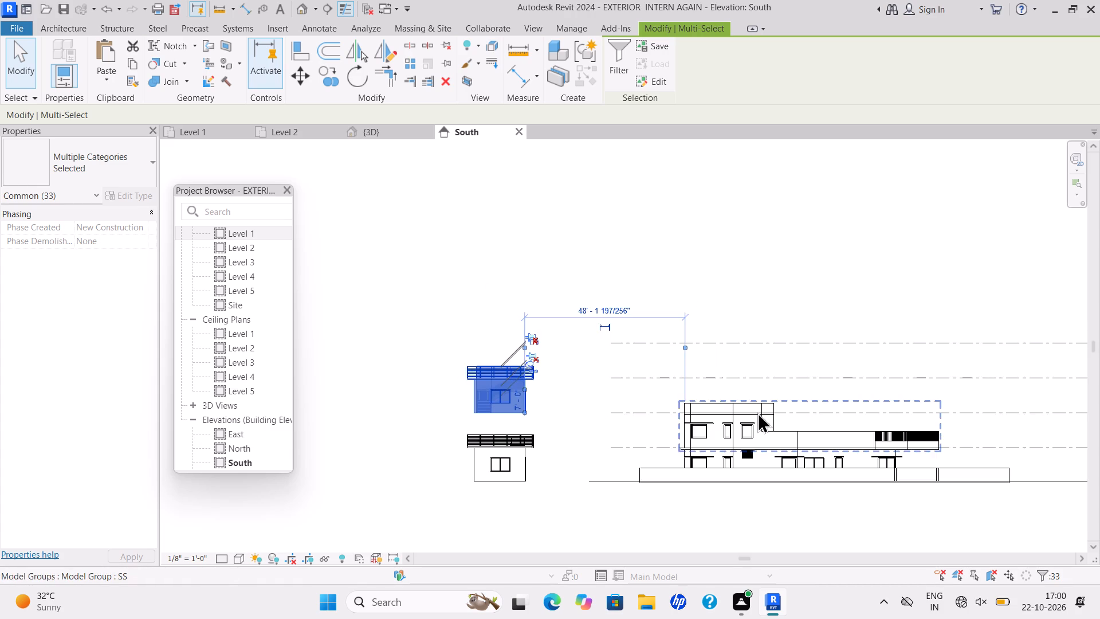
{"action": "middle_click_drag", "start_coordinate": [757, 412], "coordinate": [628, 418]}
{"action": "scroll", "coordinate": [628, 418], "scroll_direction": "down", "scroll_amount": 1}
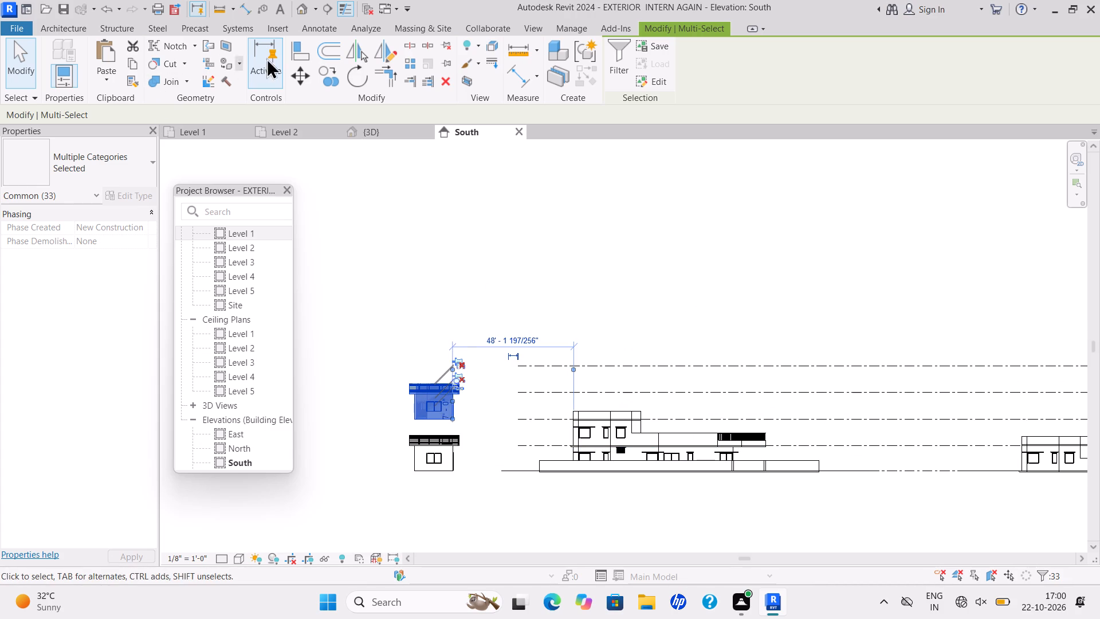
{"action": "scroll", "coordinate": [559, 342], "scroll_direction": "up", "scroll_amount": 1}
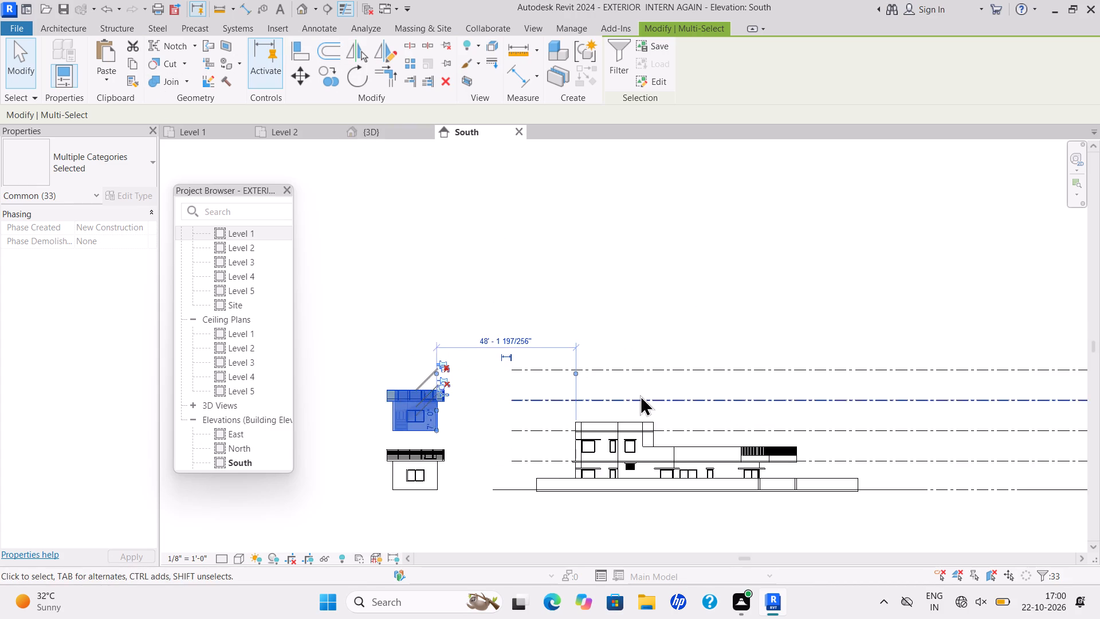
{"action": "scroll", "coordinate": [638, 391], "scroll_direction": "up", "scroll_amount": 2}
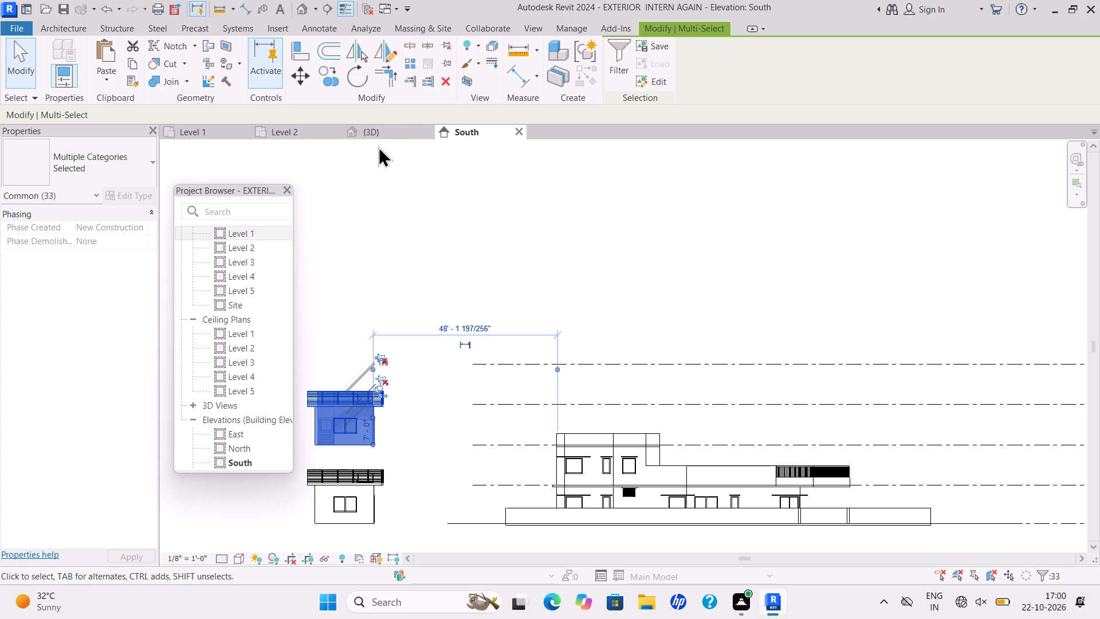
{"action": "left_click", "coordinate": [305, 73]}
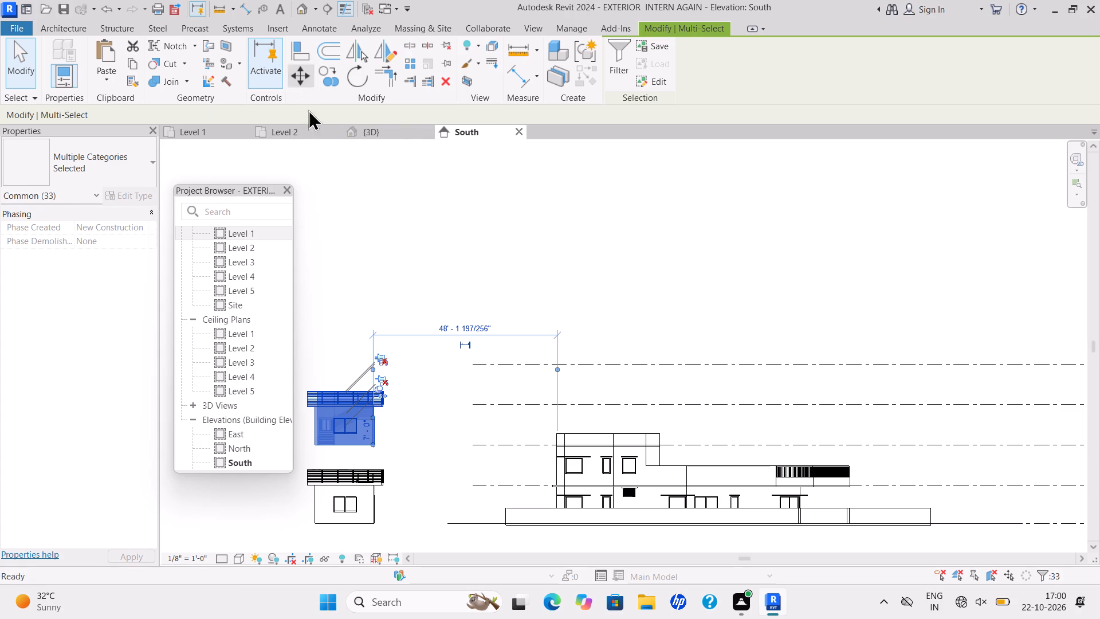
{"action": "left_click", "coordinate": [392, 442]}
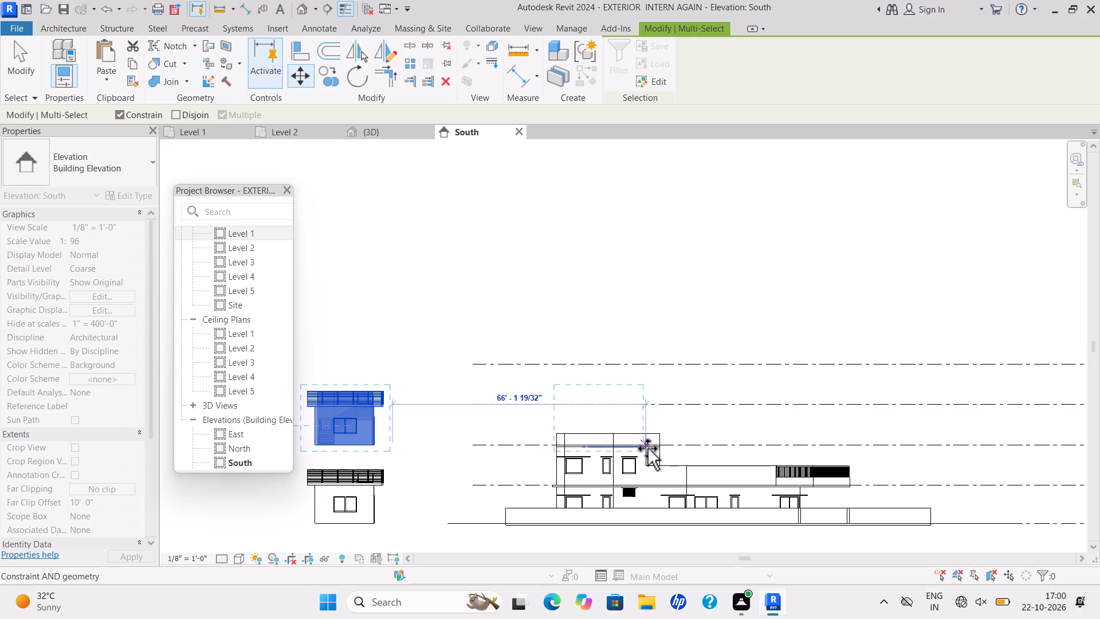
{"action": "left_click", "coordinate": [647, 448]}
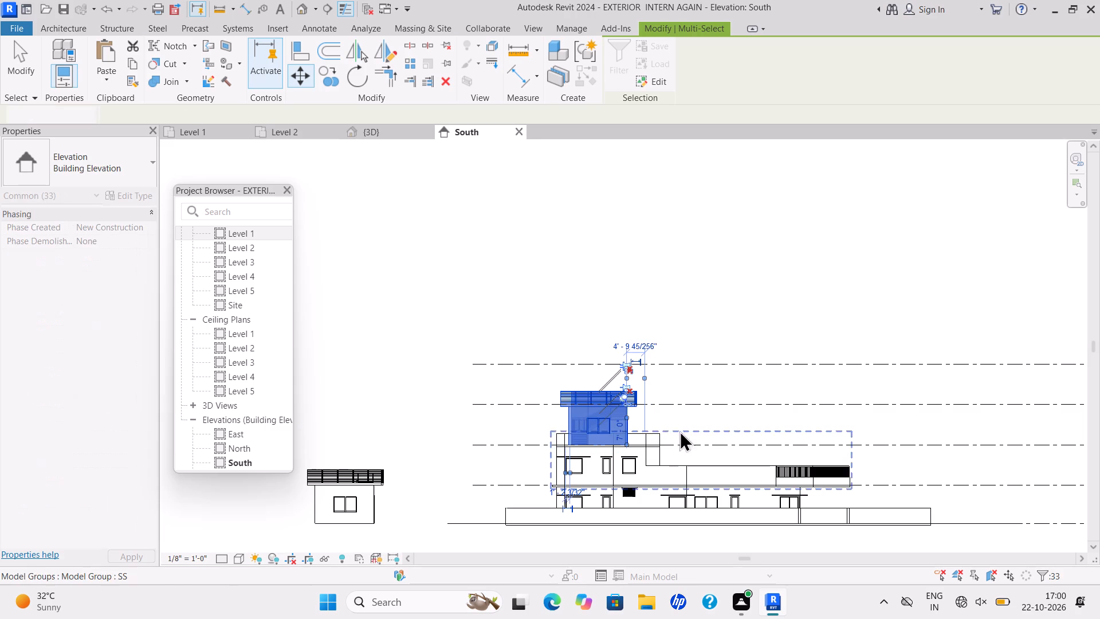
Move the selected block in the 3D view onto the main house's upper roof, near the roof stair.
{"action": "scroll", "coordinate": [684, 416], "scroll_direction": "up", "scroll_amount": 4}
{"action": "left_click", "coordinate": [367, 132]}
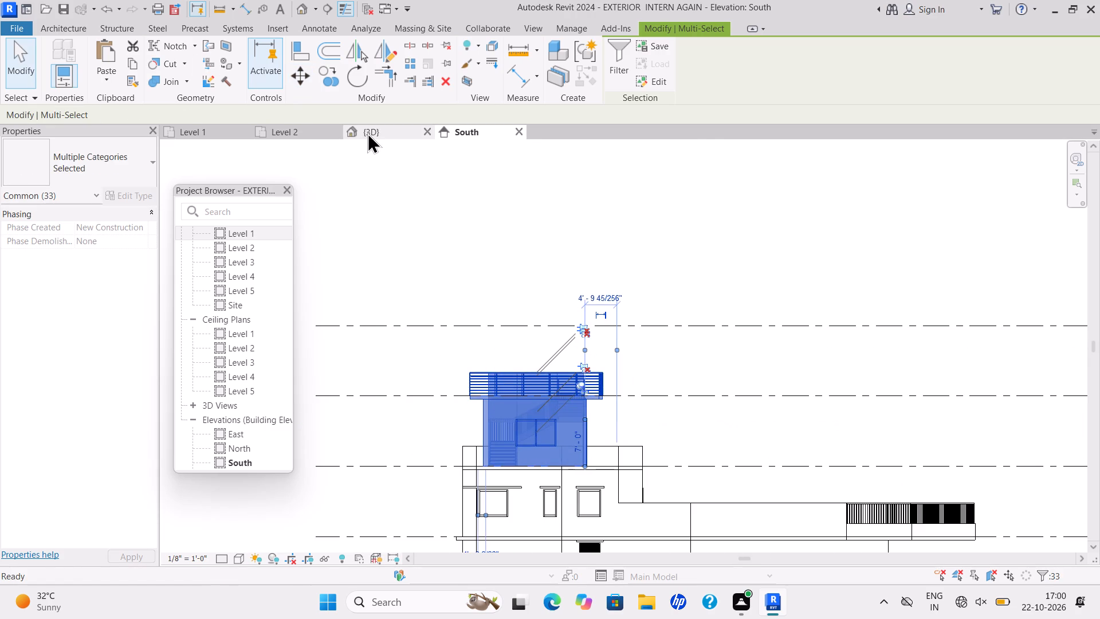
{"action": "scroll", "coordinate": [813, 276], "scroll_direction": "down", "scroll_amount": 1}
{"action": "middle_click_drag", "start_coordinate": [803, 287], "coordinate": [731, 316]}
{"action": "scroll", "coordinate": [948, 253], "scroll_direction": "up", "scroll_amount": 4}
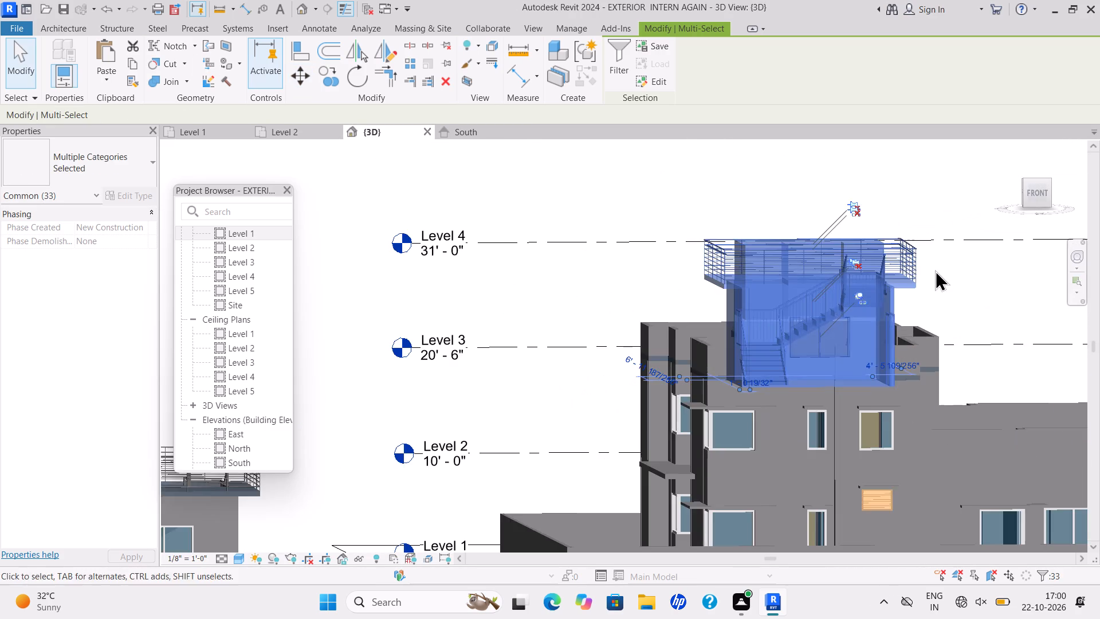
{"action": "scroll", "coordinate": [883, 348], "scroll_direction": "down", "scroll_amount": 3}
{"action": "scroll", "coordinate": [812, 400], "scroll_direction": "down", "scroll_amount": 1, "text": "shift"}
{"action": "middle_click_drag", "start_coordinate": [811, 404], "coordinate": [917, 420], "text": "shift"}
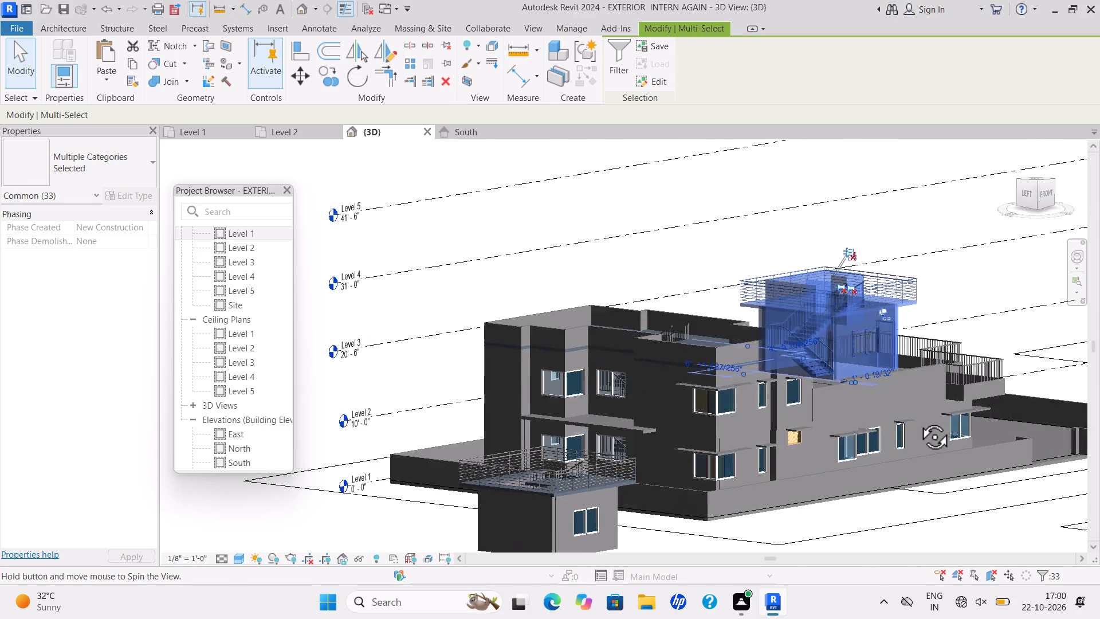
{"action": "middle_click_drag", "start_coordinate": [917, 420], "coordinate": [918, 418], "text": "shift"}
{"action": "middle_click_drag", "start_coordinate": [866, 409], "coordinate": [954, 437], "text": "shift"}
{"action": "middle_click_drag", "start_coordinate": [808, 412], "coordinate": [852, 450], "text": "shift"}
{"action": "scroll", "coordinate": [800, 361], "scroll_direction": "up", "scroll_amount": 2}
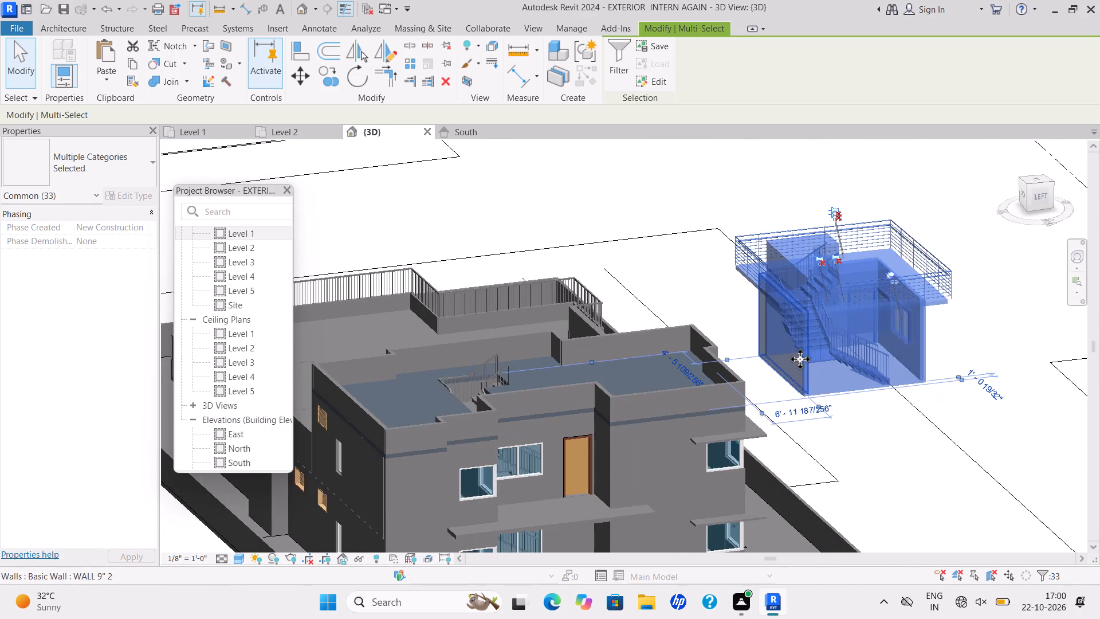
{"action": "middle_click_drag", "start_coordinate": [793, 365], "coordinate": [713, 390], "text": "shift"}
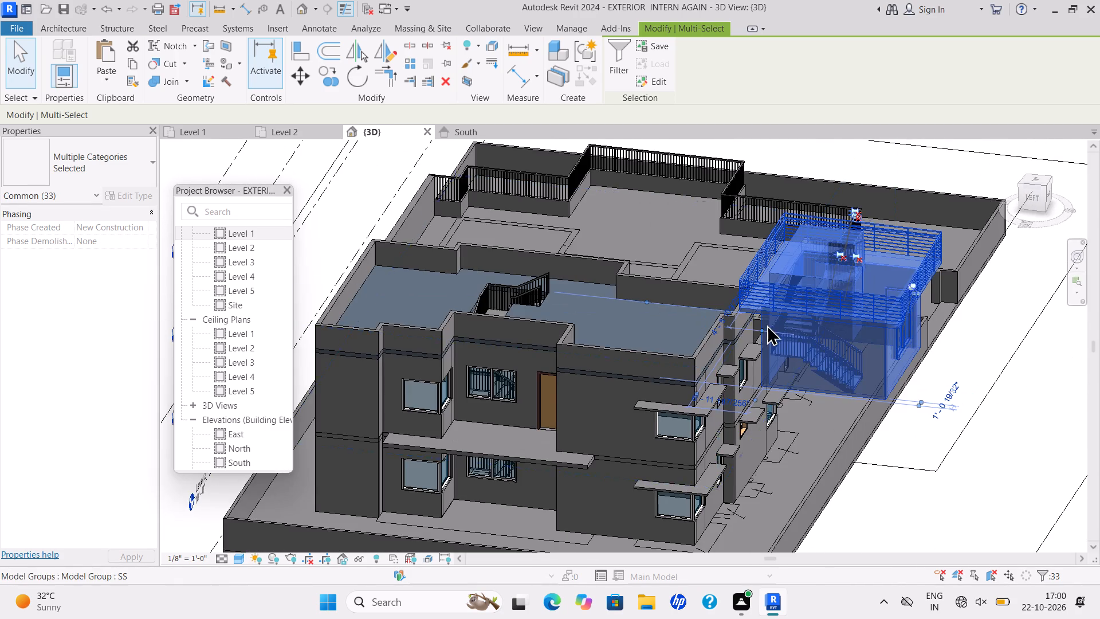
{"action": "scroll", "coordinate": [767, 323], "scroll_direction": "up", "scroll_amount": 1}
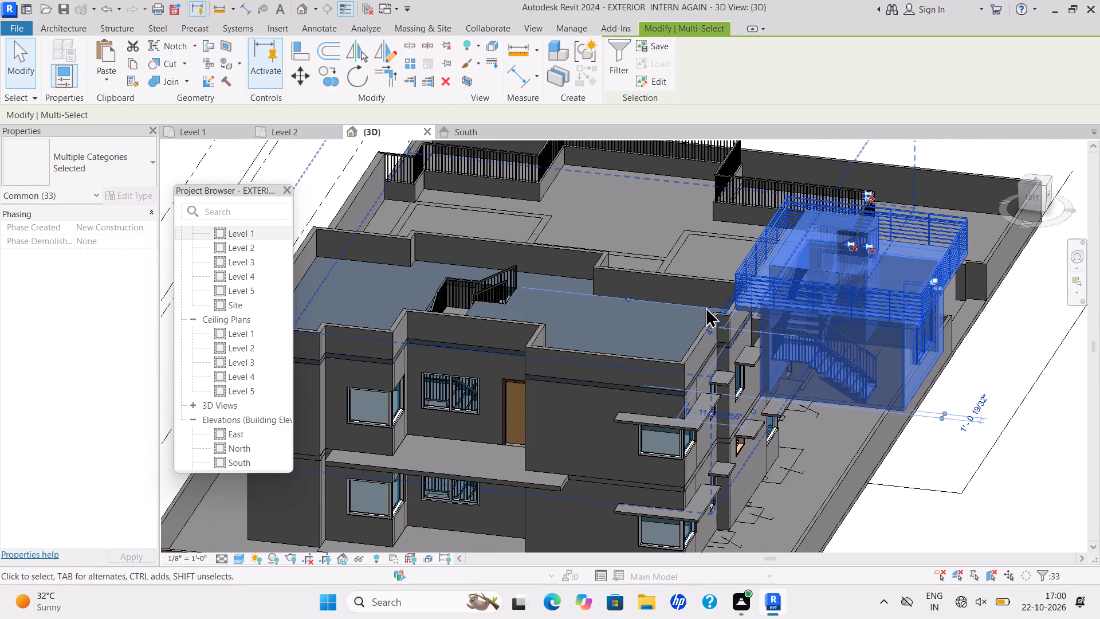
{"action": "left_click", "coordinate": [296, 87]}
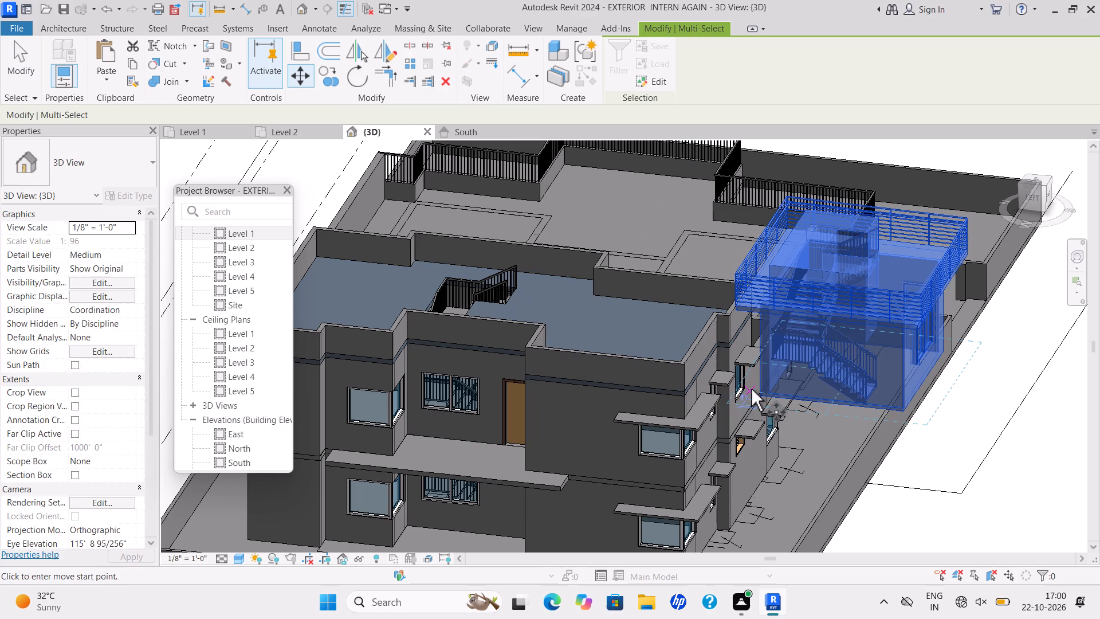
{"action": "left_click_drag", "start_coordinate": [757, 398], "coordinate": [732, 387]}
{"action": "middle_click_drag", "start_coordinate": [376, 309], "coordinate": [461, 336]}
{"action": "scroll", "coordinate": [376, 312], "scroll_direction": "down", "scroll_amount": 1}
{"action": "scroll", "coordinate": [461, 334], "scroll_direction": "up", "scroll_amount": 1}
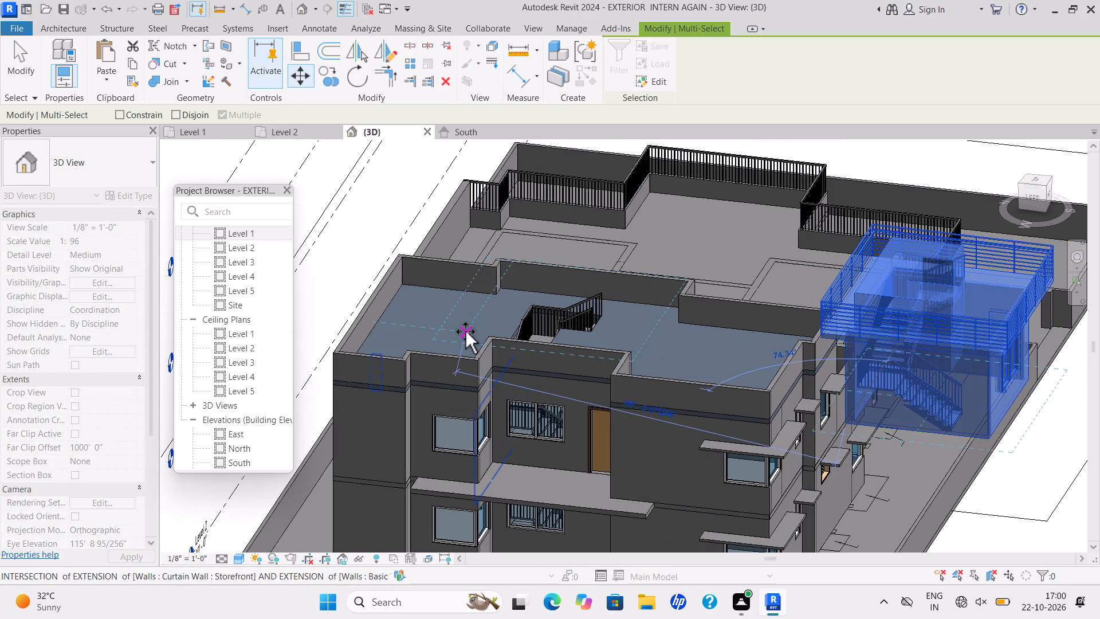
{"action": "left_click", "coordinate": [468, 331]}
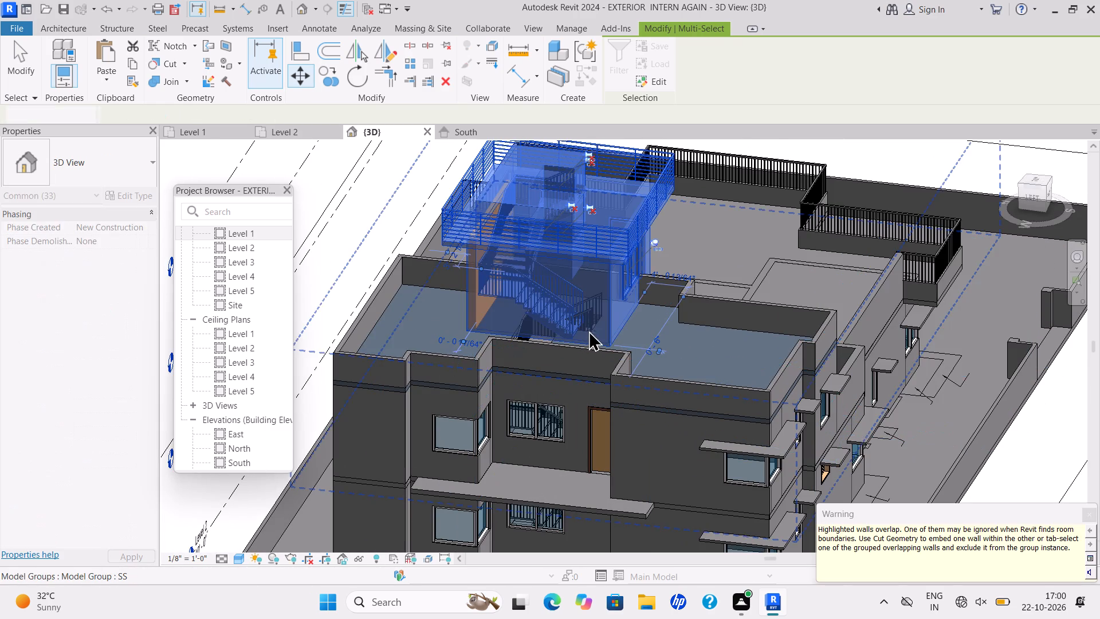
Move the rooftop block about 6' 6" diagonally inward across the upper roof, over the stair opening.
{"action": "scroll", "coordinate": [673, 309], "scroll_direction": "up", "scroll_amount": 4}
{"action": "middle_click_drag", "start_coordinate": [657, 314], "coordinate": [467, 361], "text": "shift"}
{"action": "scroll", "coordinate": [466, 357], "scroll_direction": "up", "scroll_amount": 1}
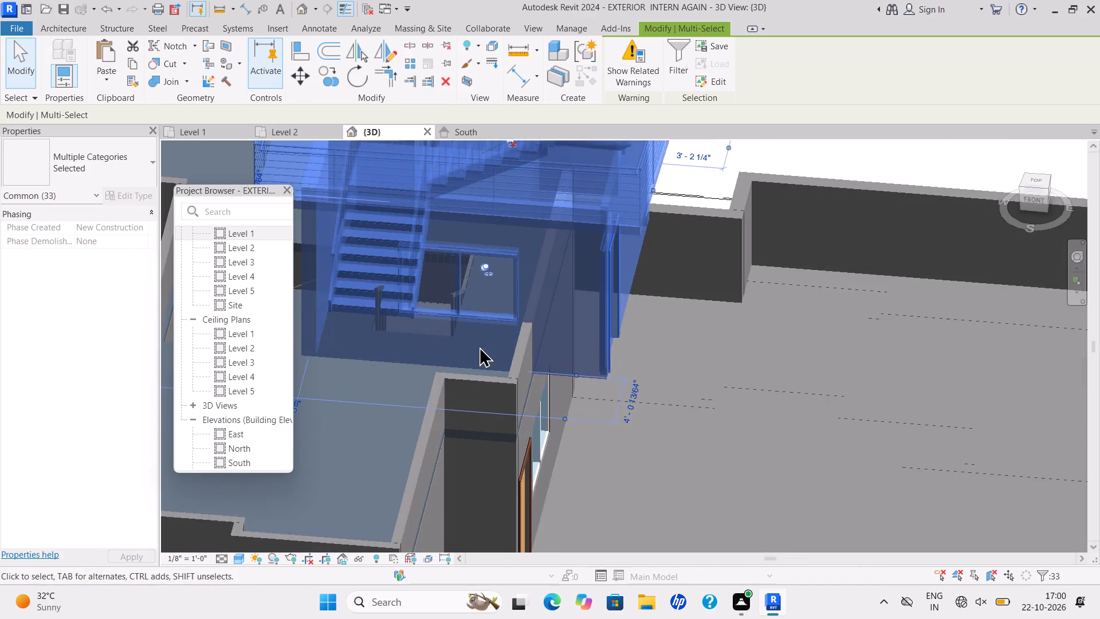
{"action": "middle_click_drag", "start_coordinate": [479, 346], "coordinate": [460, 324], "text": "shift"}
{"action": "scroll", "coordinate": [460, 324], "scroll_direction": "down", "scroll_amount": 1, "text": "shift"}
{"action": "scroll", "coordinate": [399, 301], "scroll_direction": "down", "scroll_amount": 2}
{"action": "middle_click_drag", "start_coordinate": [430, 314], "coordinate": [484, 301]}
{"action": "scroll", "coordinate": [482, 304], "scroll_direction": "down", "scroll_amount": 1, "text": "shift"}
{"action": "scroll", "coordinate": [488, 285], "scroll_direction": "down", "scroll_amount": 4}
{"action": "middle_click_drag", "start_coordinate": [497, 280], "coordinate": [481, 196], "text": "shift"}
{"action": "scroll", "coordinate": [481, 195], "scroll_direction": "up", "scroll_amount": 6}
{"action": "middle_click_drag", "start_coordinate": [512, 340], "coordinate": [523, 348]}
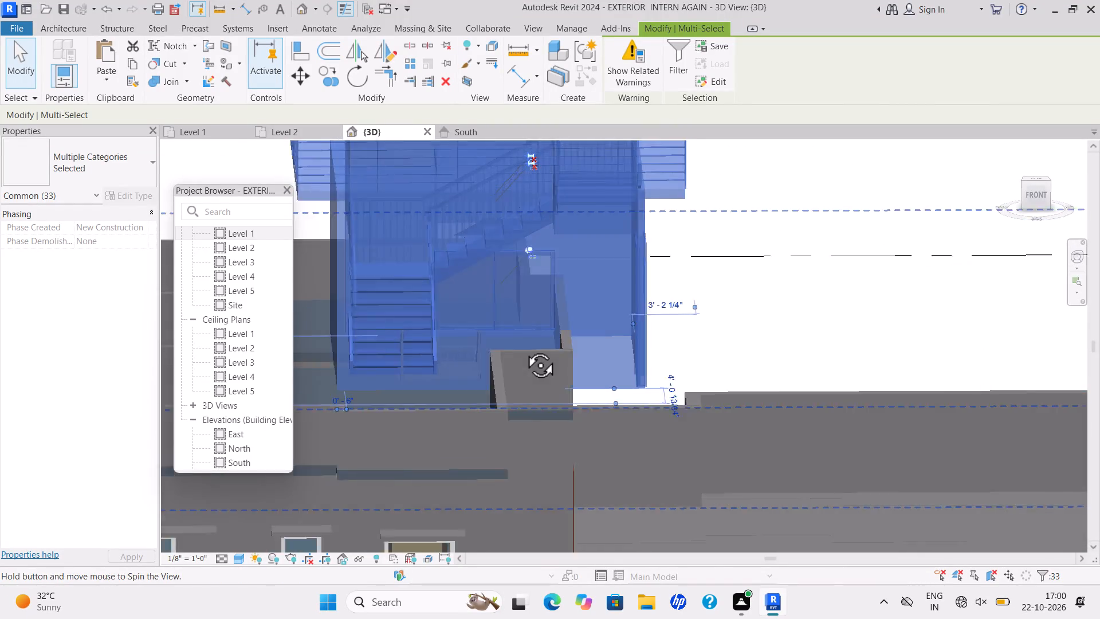
{"action": "middle_click_drag", "start_coordinate": [523, 348], "coordinate": [542, 352]}
{"action": "scroll", "coordinate": [541, 352], "scroll_direction": "down", "scroll_amount": 1, "text": "shift"}
{"action": "middle_click_drag", "start_coordinate": [480, 366], "coordinate": [471, 400]}
{"action": "scroll", "coordinate": [470, 395], "scroll_direction": "down", "scroll_amount": 3, "text": "shift"}
{"action": "scroll", "coordinate": [442, 383], "scroll_direction": "down", "scroll_amount": 4}
{"action": "middle_click_drag", "start_coordinate": [462, 372], "coordinate": [616, 338]}
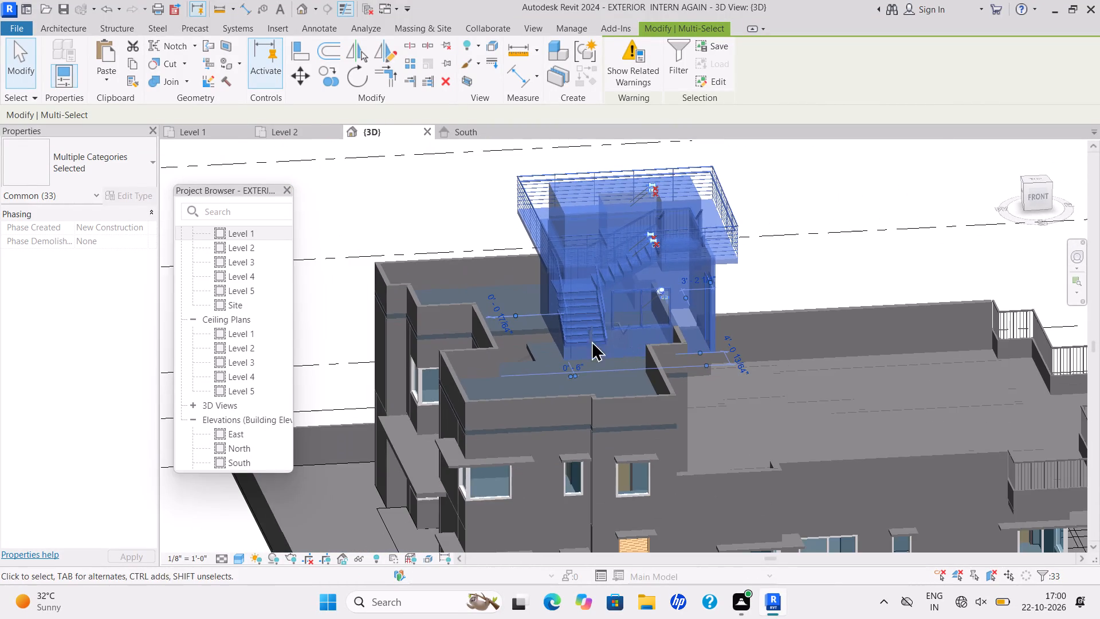
{"action": "scroll", "coordinate": [554, 342], "scroll_direction": "up", "scroll_amount": 5}
{"action": "left_click", "coordinate": [304, 75]}
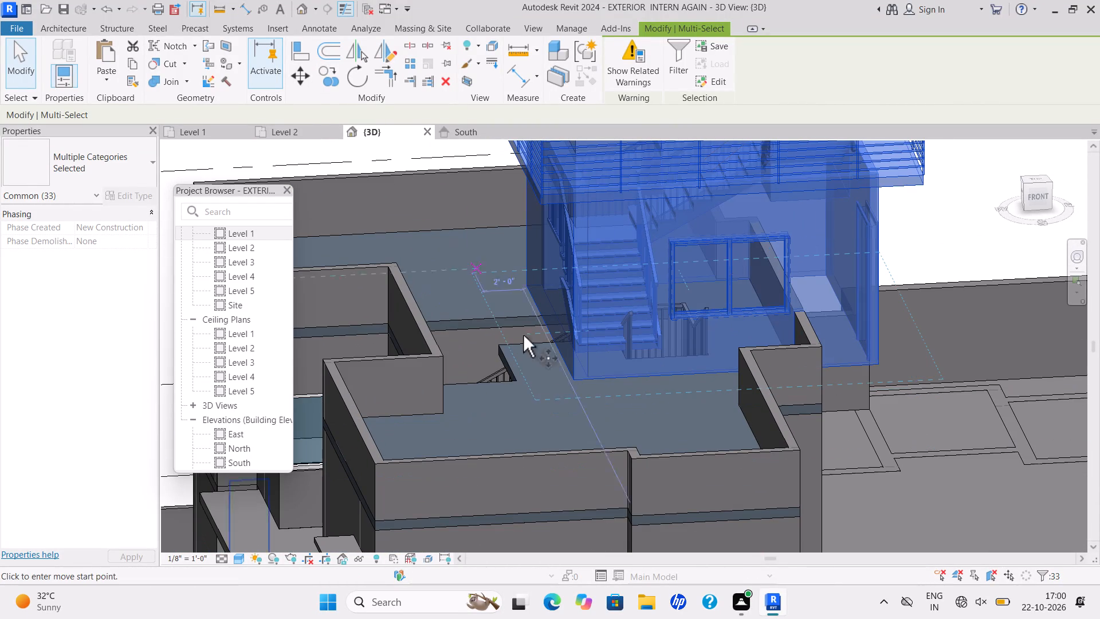
{"action": "left_click", "coordinate": [564, 368]}
{"action": "left_click", "coordinate": [449, 389]}
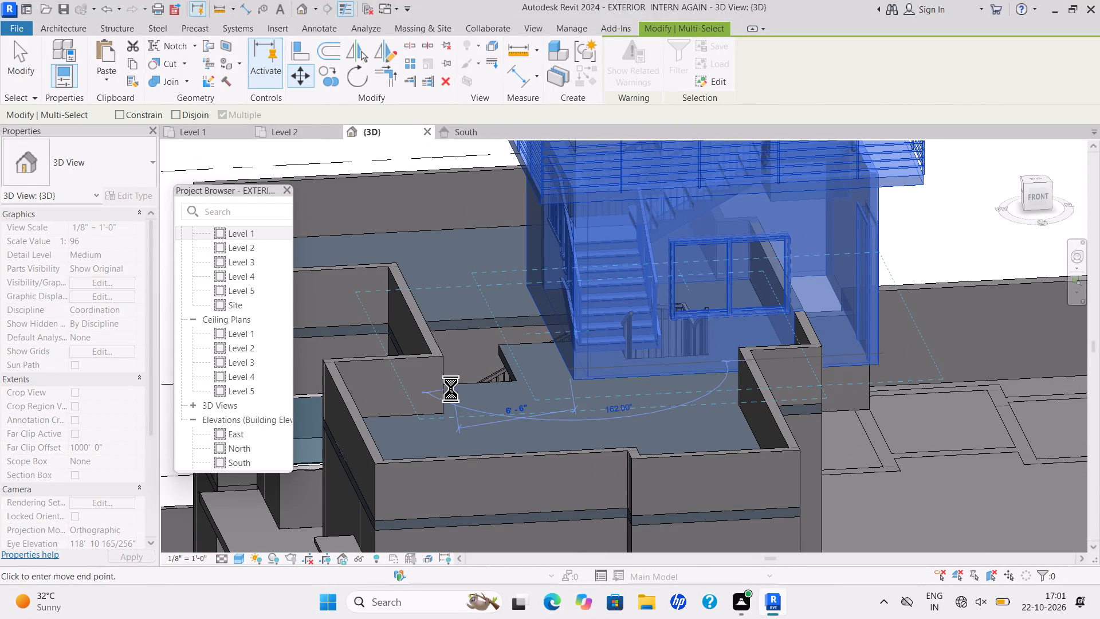
Examine in 3D how the moved block sits against the roof slab, parapets and stair opening.
{"action": "scroll", "coordinate": [572, 365], "scroll_direction": "down", "scroll_amount": 1}
{"action": "middle_click_drag", "start_coordinate": [572, 365], "coordinate": [559, 377], "text": "shift"}
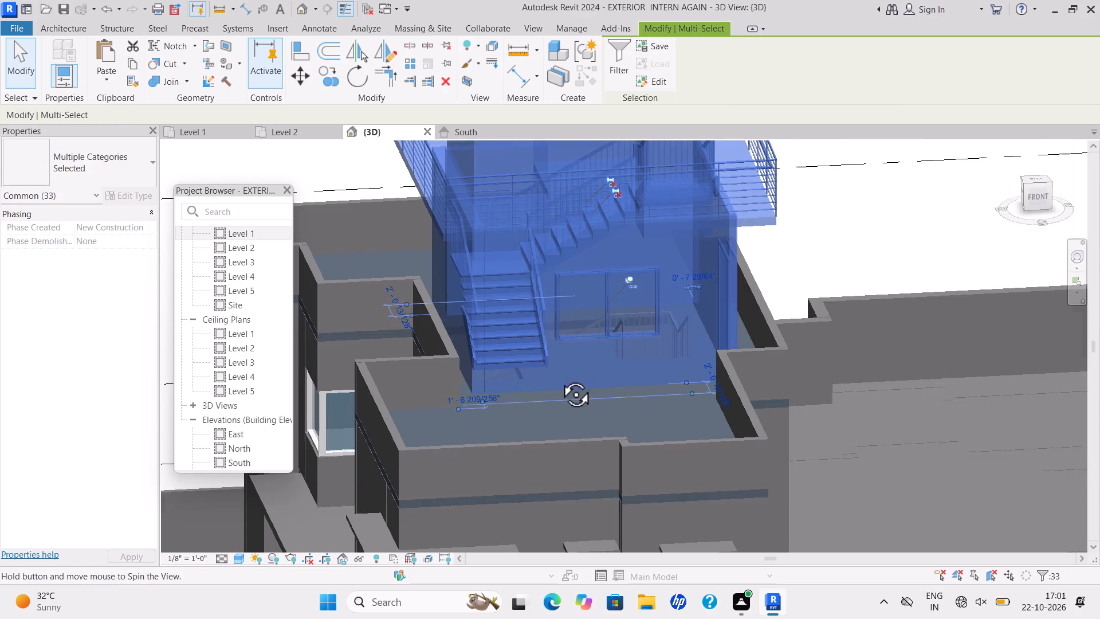
{"action": "middle_click_drag", "start_coordinate": [559, 377], "coordinate": [485, 399], "text": "shift"}
{"action": "middle_click_drag", "start_coordinate": [476, 378], "coordinate": [540, 385]}
{"action": "scroll", "coordinate": [454, 372], "scroll_direction": "up", "scroll_amount": 5}
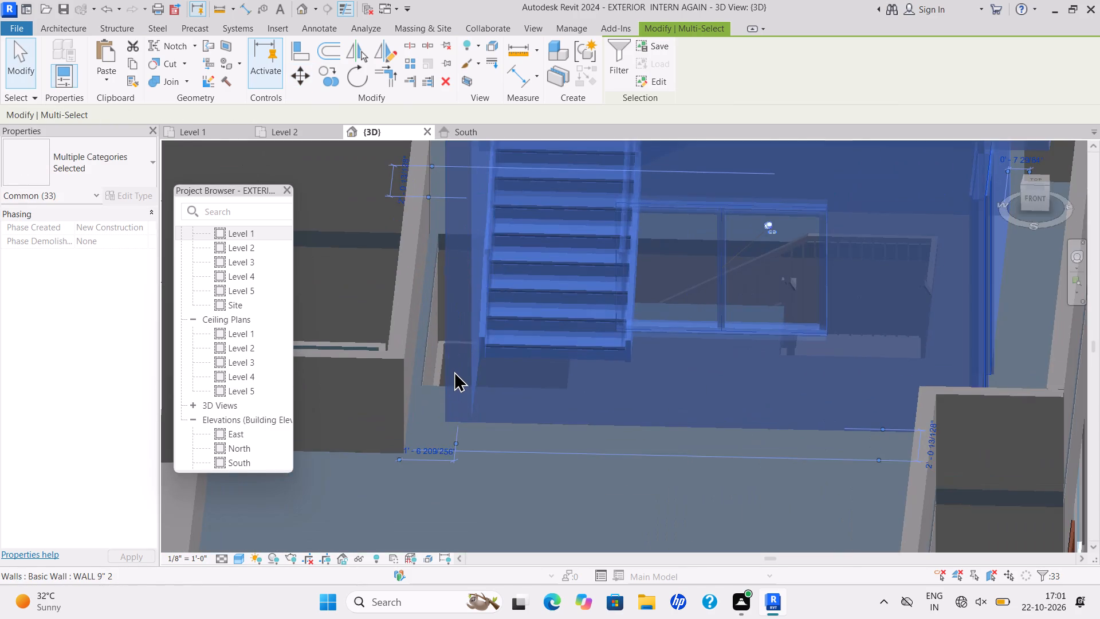
{"action": "scroll", "coordinate": [453, 370], "scroll_direction": "up", "scroll_amount": 3}
{"action": "left_click", "coordinate": [457, 412]}
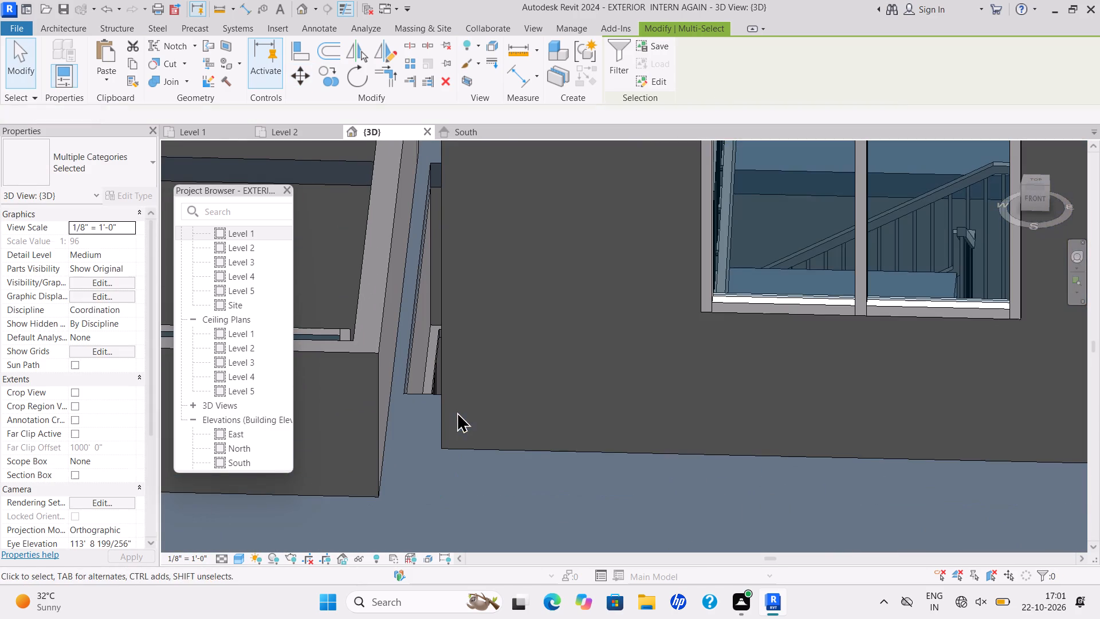
{"action": "left_click", "coordinate": [439, 359]}
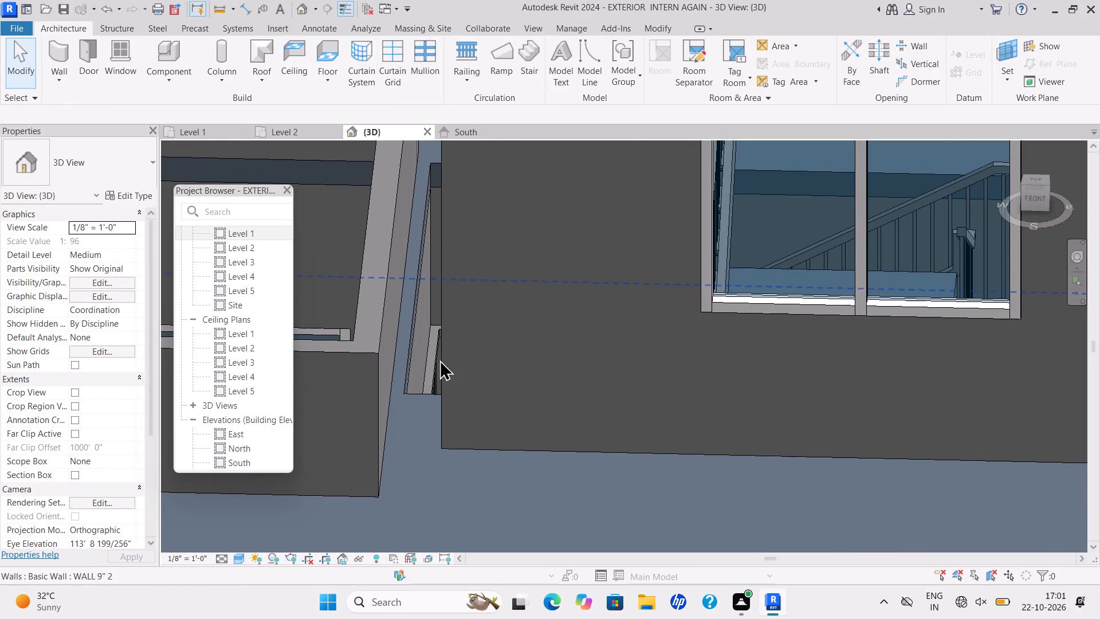
{"action": "scroll", "coordinate": [560, 327], "scroll_direction": "down", "scroll_amount": 9}
{"action": "key", "text": "Escape"}
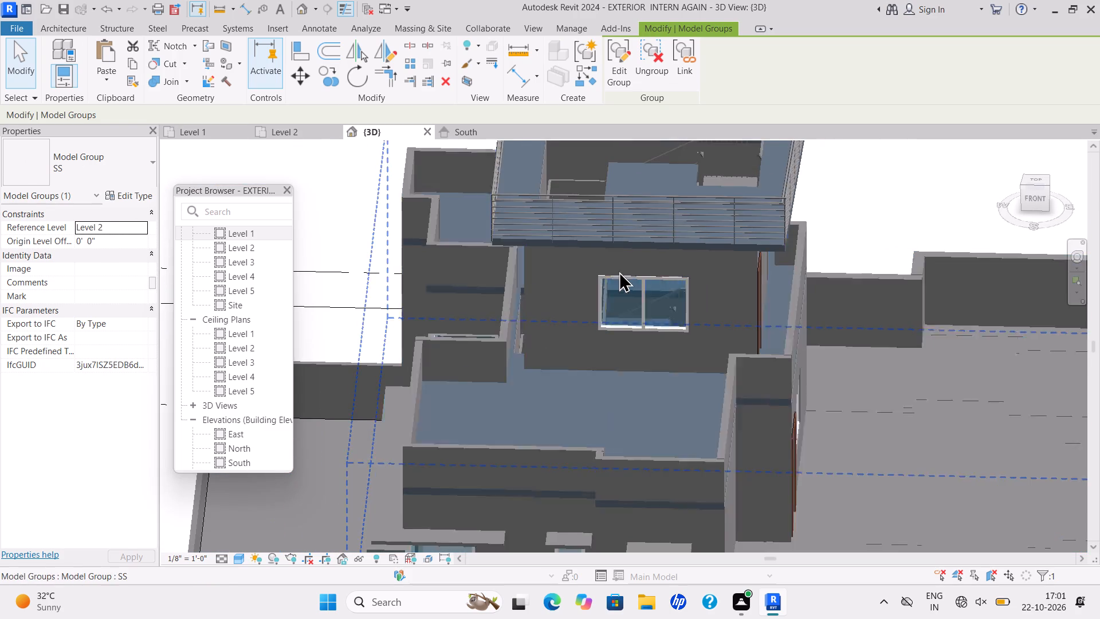
{"action": "scroll", "coordinate": [624, 270], "scroll_direction": "down", "scroll_amount": 1}
{"action": "middle_click_drag", "start_coordinate": [624, 275], "coordinate": [598, 365]}
{"action": "key", "text": "Escape"}
{"action": "left_click", "coordinate": [599, 291]}
{"action": "key", "text": "Escape"}
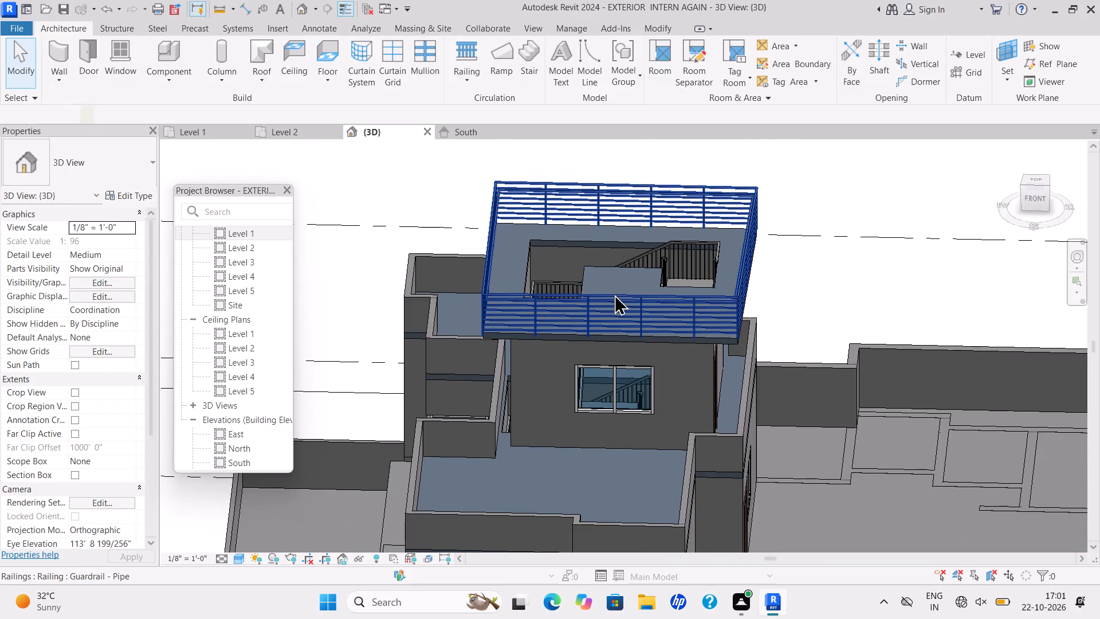
{"action": "key", "text": "Escape"}
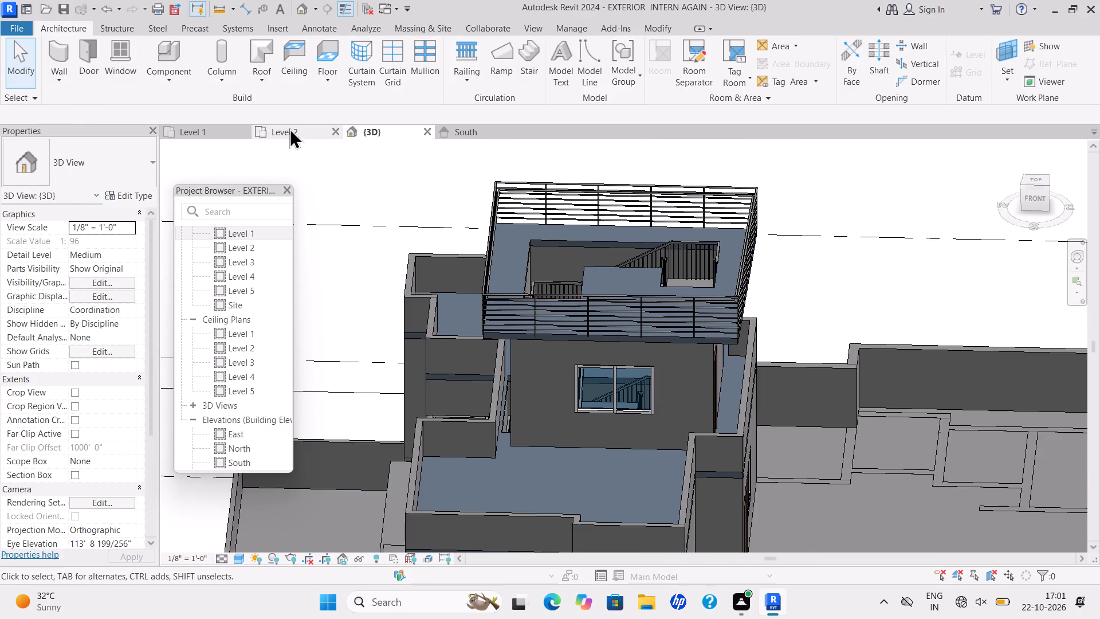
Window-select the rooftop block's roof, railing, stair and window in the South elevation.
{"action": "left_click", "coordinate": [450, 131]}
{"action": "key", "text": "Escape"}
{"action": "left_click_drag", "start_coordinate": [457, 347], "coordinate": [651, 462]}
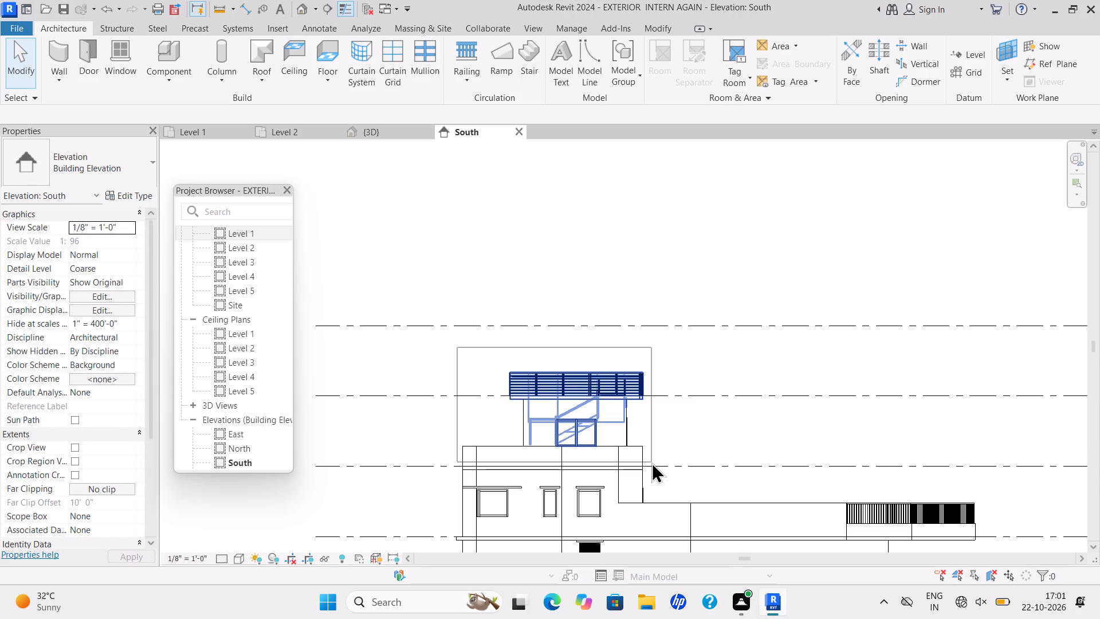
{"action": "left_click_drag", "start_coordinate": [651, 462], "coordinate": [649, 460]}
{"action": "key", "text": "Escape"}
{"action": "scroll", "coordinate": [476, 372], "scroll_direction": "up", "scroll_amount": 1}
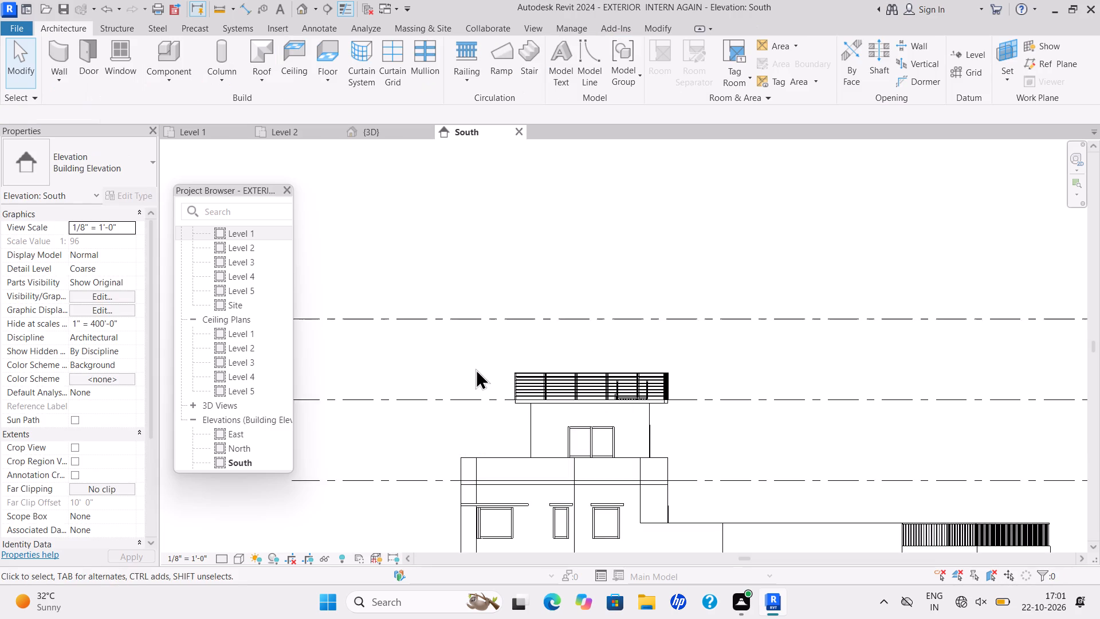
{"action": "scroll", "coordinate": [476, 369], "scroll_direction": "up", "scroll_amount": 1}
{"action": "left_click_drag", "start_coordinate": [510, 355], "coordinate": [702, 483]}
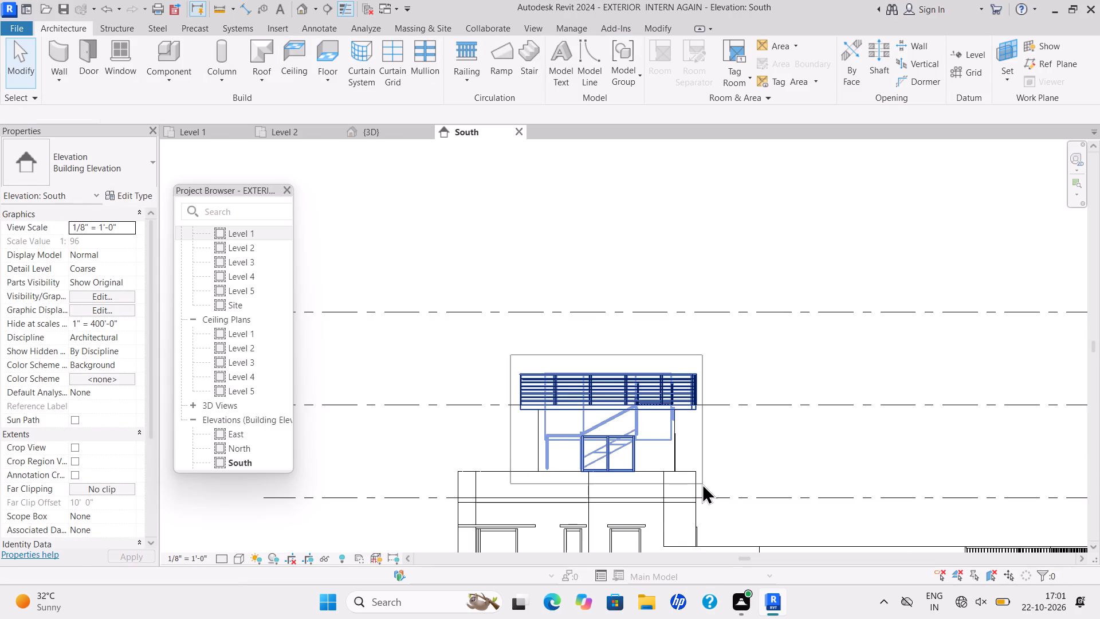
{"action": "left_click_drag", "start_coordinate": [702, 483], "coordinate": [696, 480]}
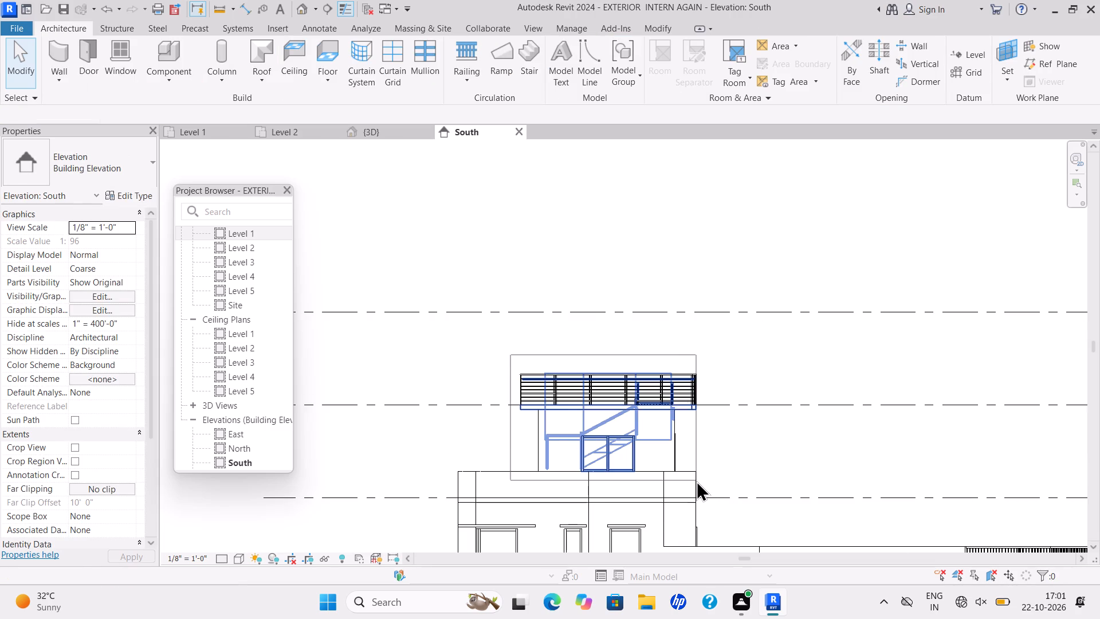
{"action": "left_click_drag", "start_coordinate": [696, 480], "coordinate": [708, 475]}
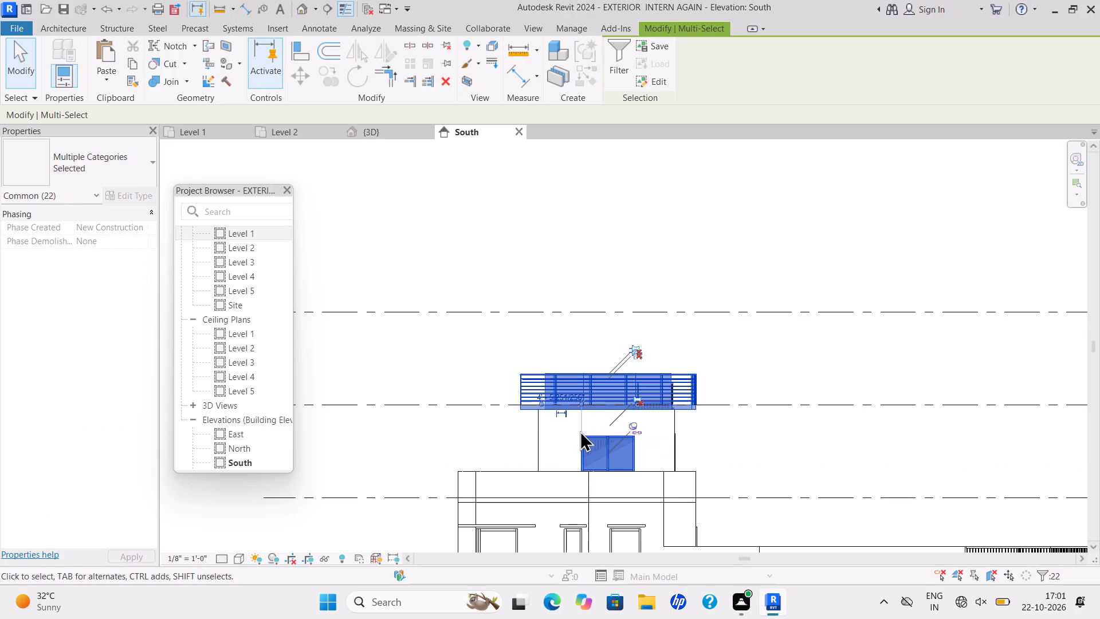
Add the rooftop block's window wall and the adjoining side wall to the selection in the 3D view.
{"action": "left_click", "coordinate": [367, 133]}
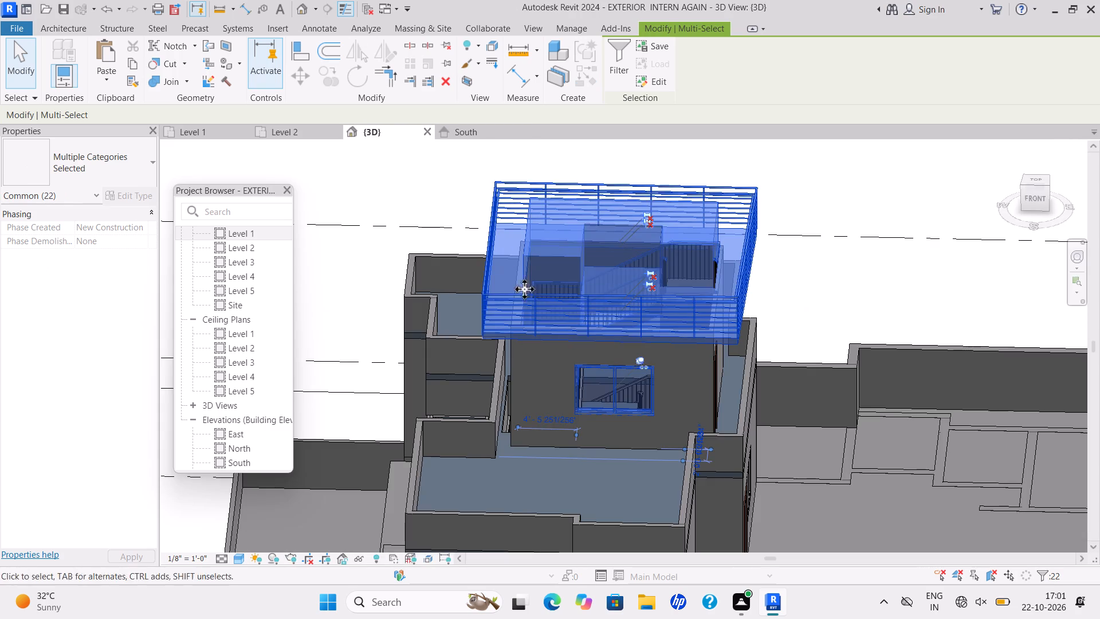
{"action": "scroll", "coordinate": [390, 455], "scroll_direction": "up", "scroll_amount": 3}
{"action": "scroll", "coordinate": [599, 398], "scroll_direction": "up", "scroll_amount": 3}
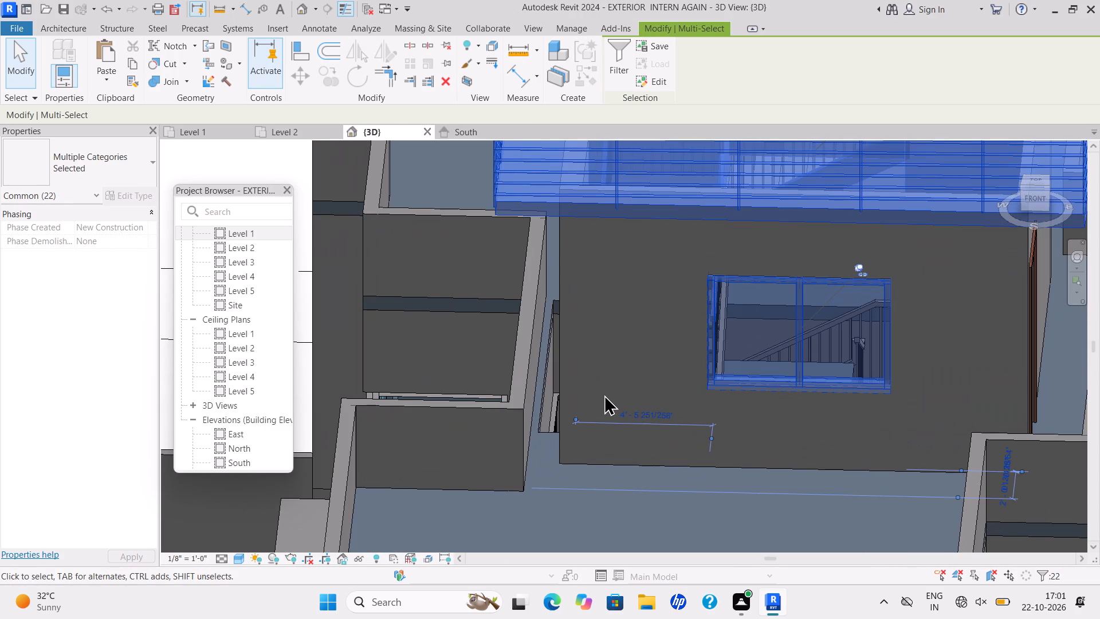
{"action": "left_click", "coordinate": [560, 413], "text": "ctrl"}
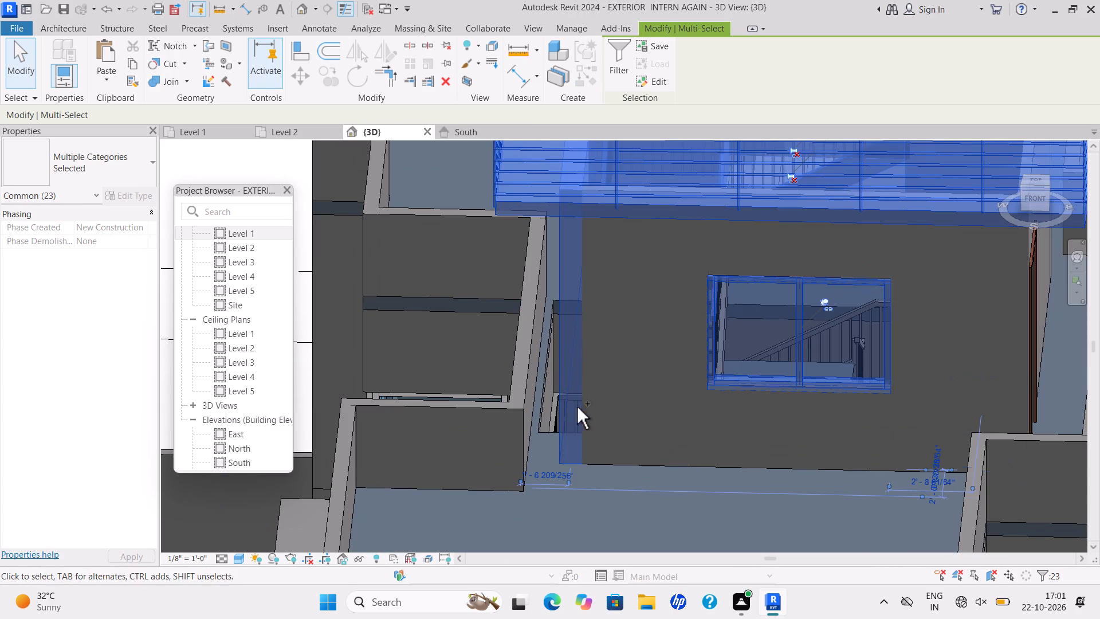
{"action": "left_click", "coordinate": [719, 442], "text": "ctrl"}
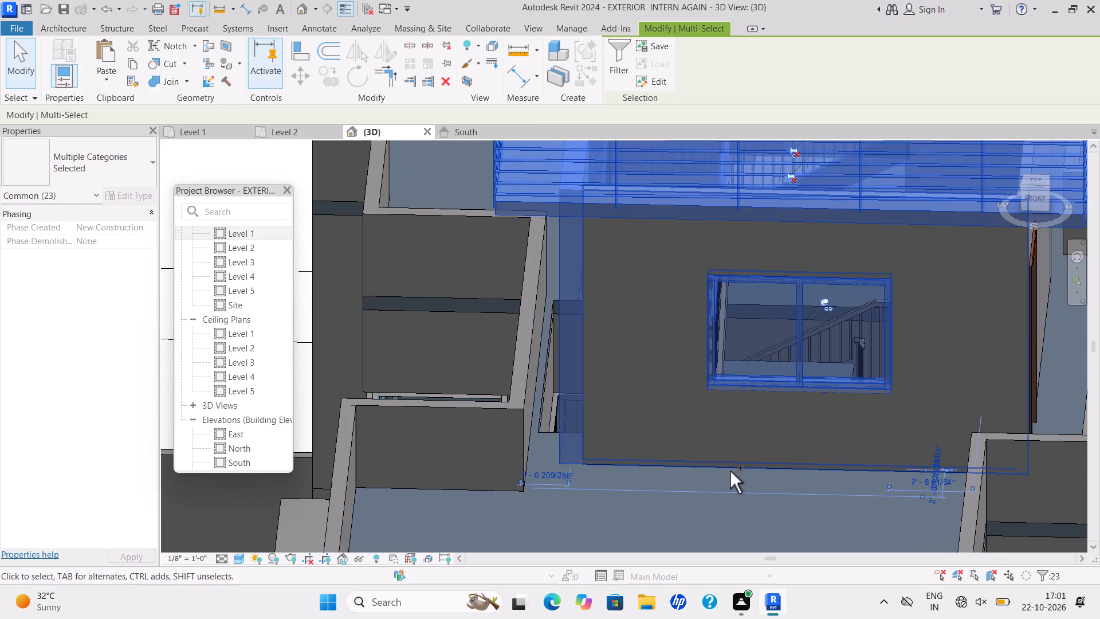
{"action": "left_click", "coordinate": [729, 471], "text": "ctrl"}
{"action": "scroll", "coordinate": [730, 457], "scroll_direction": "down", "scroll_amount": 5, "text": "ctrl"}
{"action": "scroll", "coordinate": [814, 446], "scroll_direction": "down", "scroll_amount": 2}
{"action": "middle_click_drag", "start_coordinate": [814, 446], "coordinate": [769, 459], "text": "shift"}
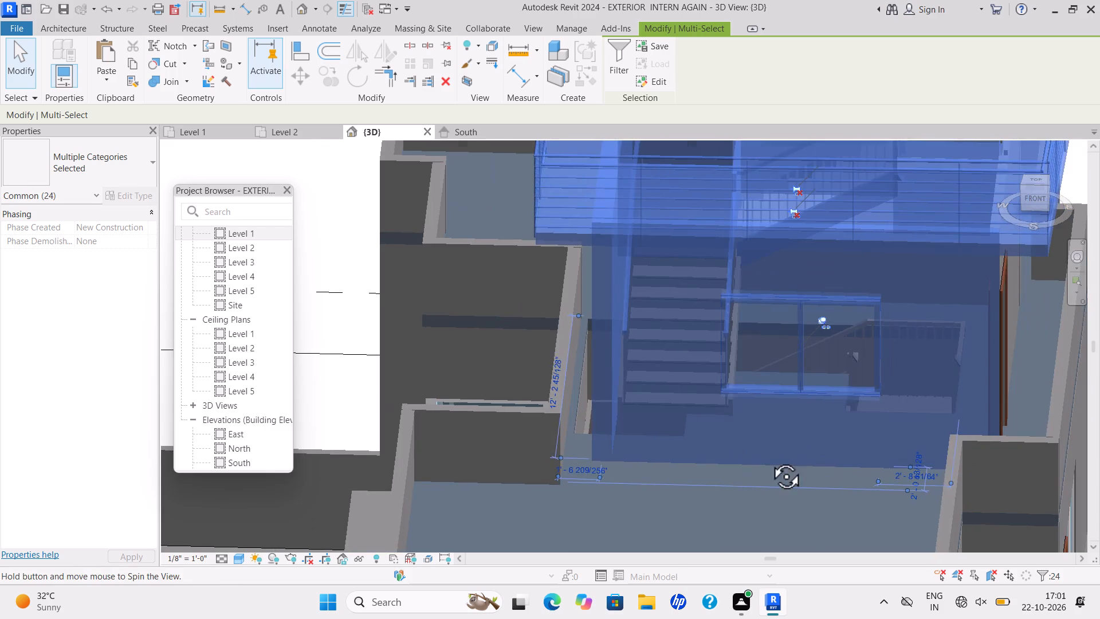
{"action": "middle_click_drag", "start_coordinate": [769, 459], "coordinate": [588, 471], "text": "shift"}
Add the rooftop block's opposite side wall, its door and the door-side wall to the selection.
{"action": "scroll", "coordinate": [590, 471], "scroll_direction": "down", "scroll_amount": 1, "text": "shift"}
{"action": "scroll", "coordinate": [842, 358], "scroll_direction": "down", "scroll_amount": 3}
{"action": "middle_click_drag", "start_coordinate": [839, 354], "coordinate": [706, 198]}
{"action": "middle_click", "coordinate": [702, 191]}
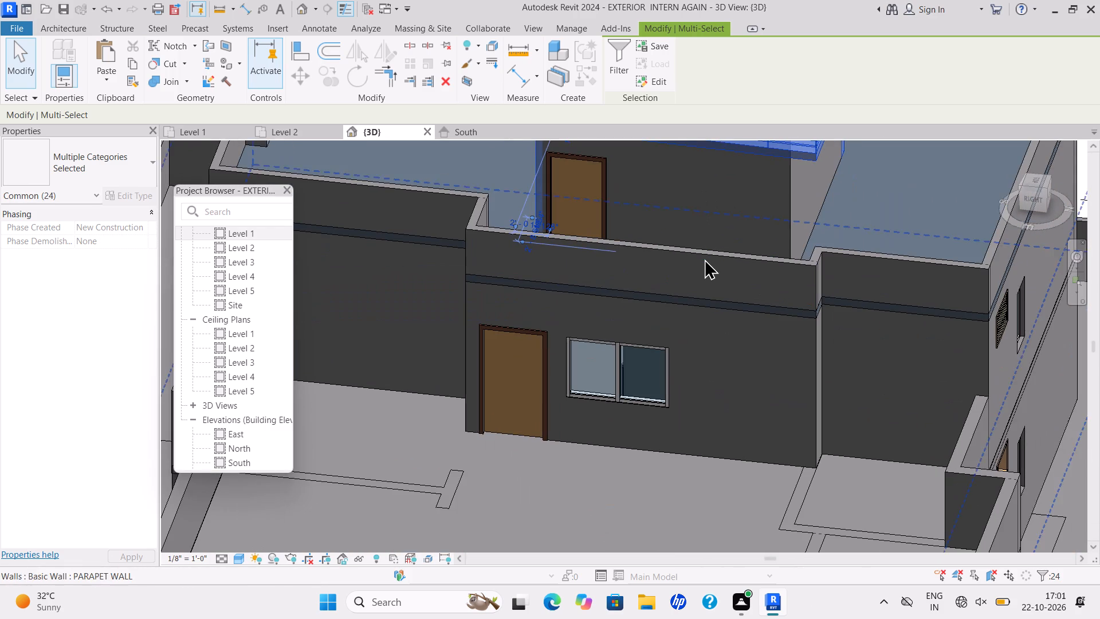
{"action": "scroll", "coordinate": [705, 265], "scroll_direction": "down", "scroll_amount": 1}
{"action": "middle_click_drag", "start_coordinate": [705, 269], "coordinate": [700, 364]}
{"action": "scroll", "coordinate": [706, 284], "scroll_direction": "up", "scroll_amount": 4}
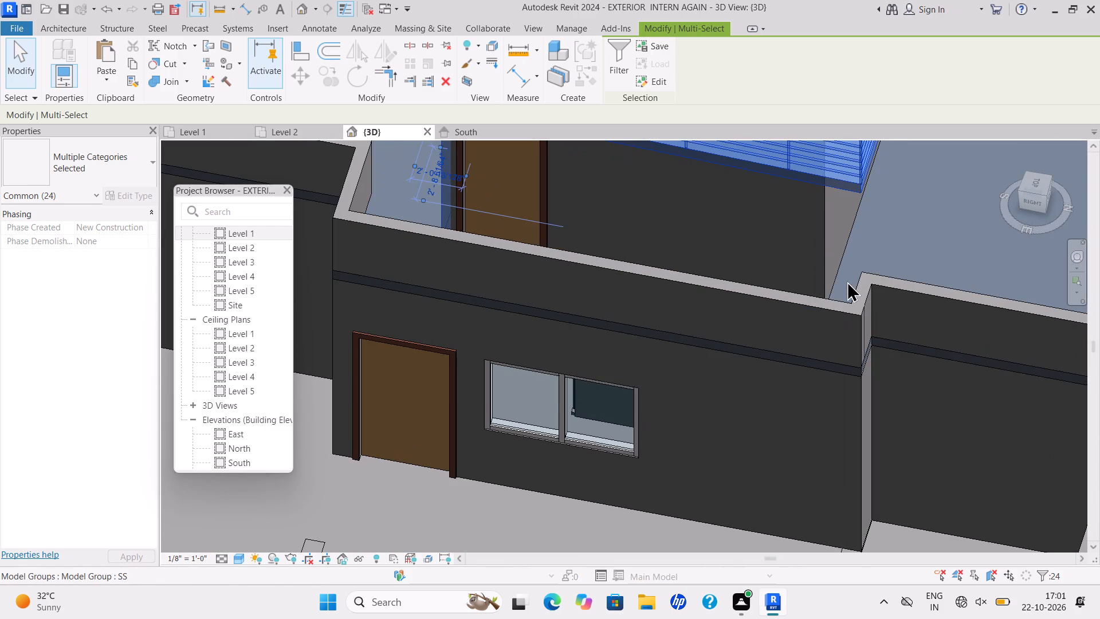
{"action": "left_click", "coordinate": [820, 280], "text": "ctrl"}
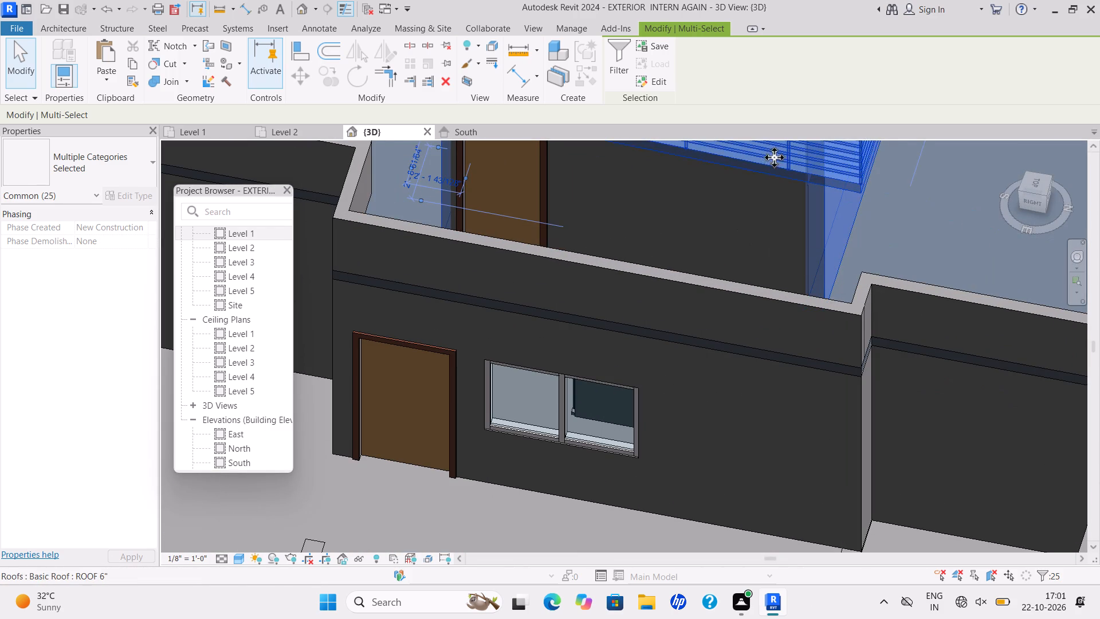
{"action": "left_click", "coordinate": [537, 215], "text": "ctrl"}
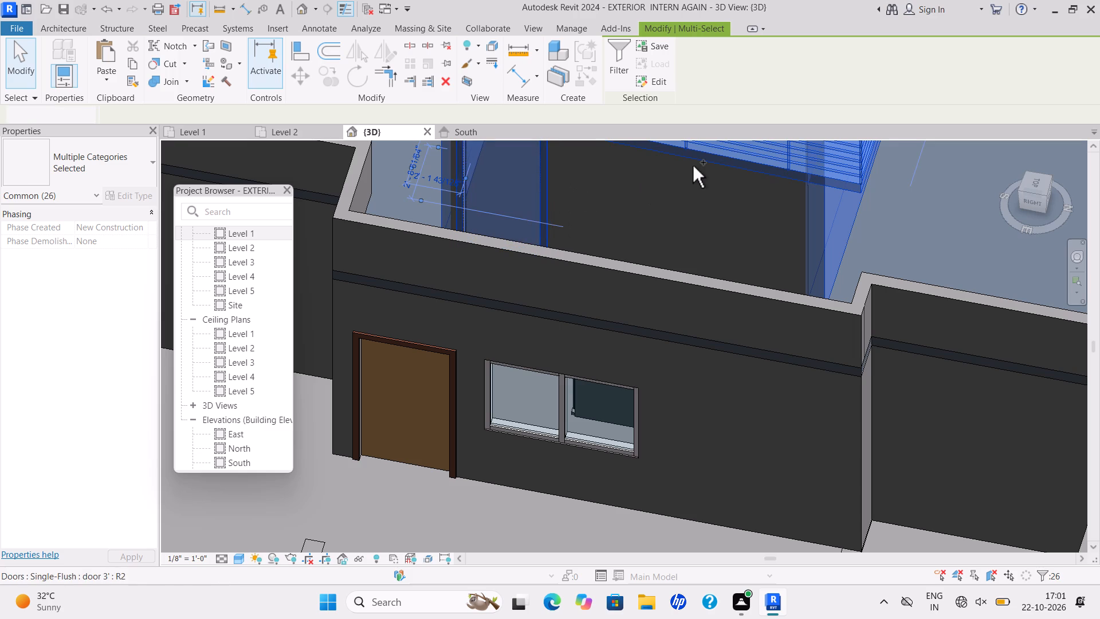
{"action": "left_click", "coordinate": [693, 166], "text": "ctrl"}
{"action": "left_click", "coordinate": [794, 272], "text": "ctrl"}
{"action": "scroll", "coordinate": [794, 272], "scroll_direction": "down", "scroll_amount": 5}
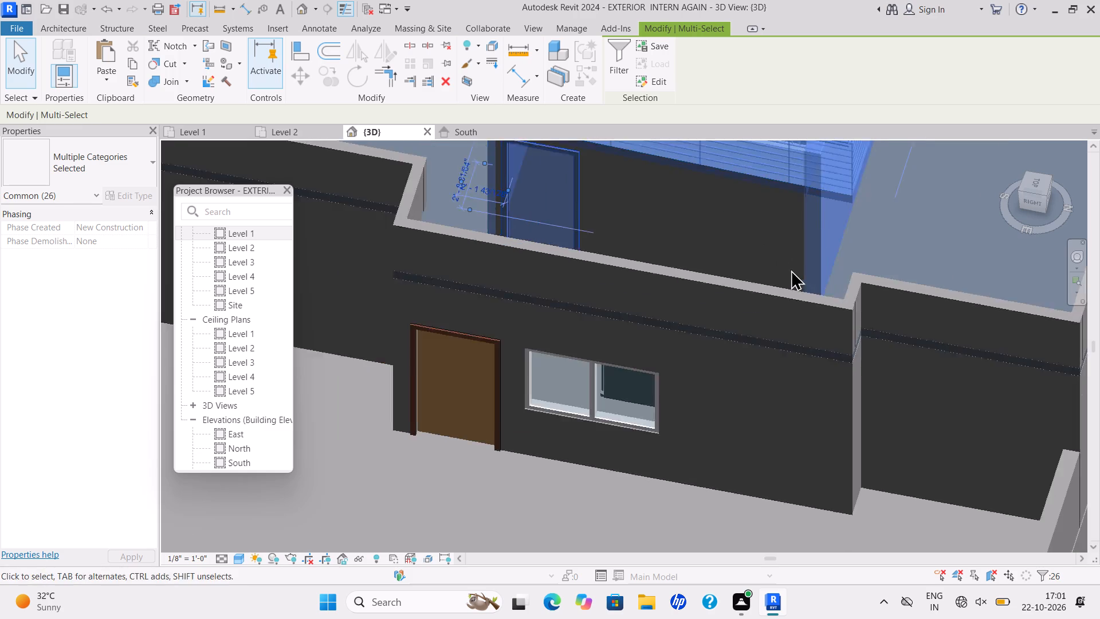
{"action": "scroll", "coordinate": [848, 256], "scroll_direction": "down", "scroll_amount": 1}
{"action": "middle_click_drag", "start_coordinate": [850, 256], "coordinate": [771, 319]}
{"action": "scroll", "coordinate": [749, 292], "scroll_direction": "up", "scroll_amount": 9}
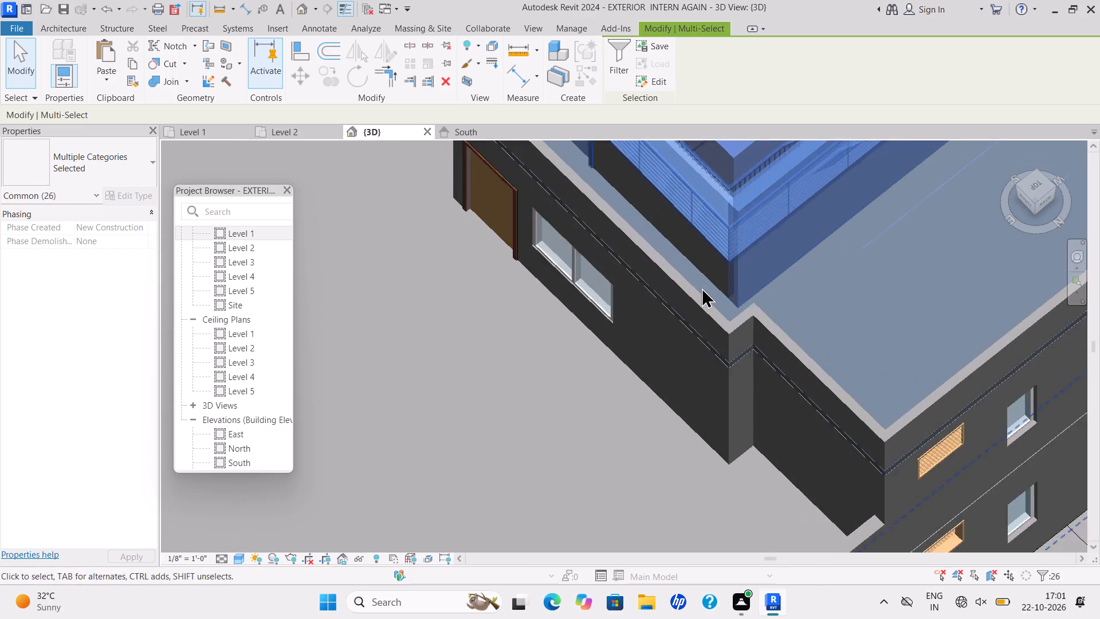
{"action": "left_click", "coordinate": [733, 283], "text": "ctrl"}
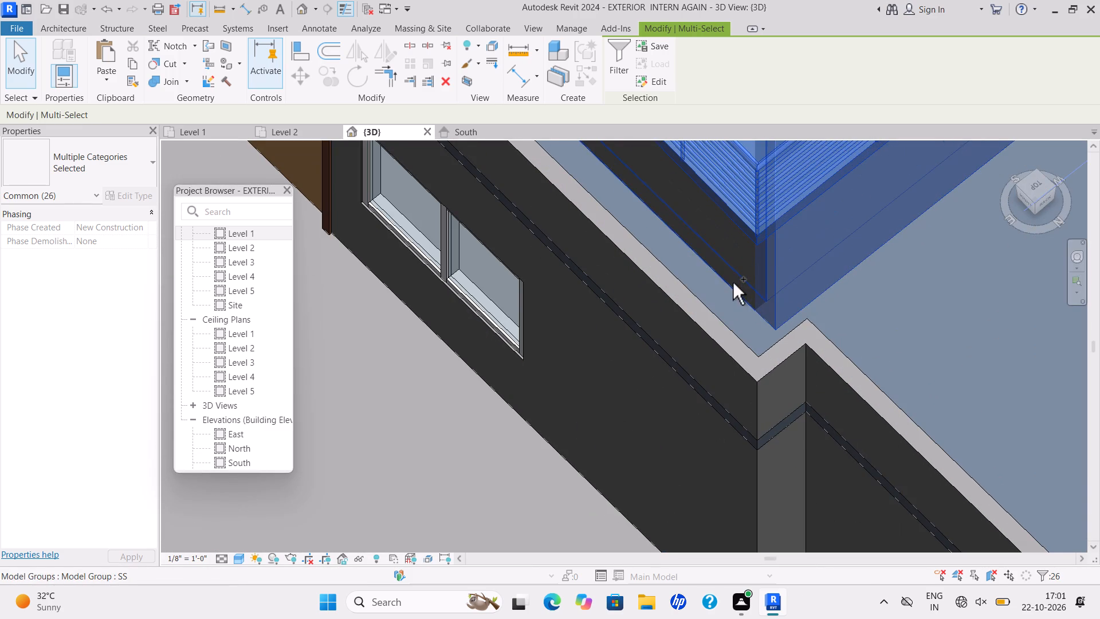
Examine the selected rooftop block from behind, checking its walls against the roof slab, parapets and stair opening.
{"action": "scroll", "coordinate": [743, 288], "scroll_direction": "down", "scroll_amount": 13}
{"action": "scroll", "coordinate": [821, 291], "scroll_direction": "down", "scroll_amount": 1}
{"action": "middle_click_drag", "start_coordinate": [818, 289], "coordinate": [766, 323], "text": "shift"}
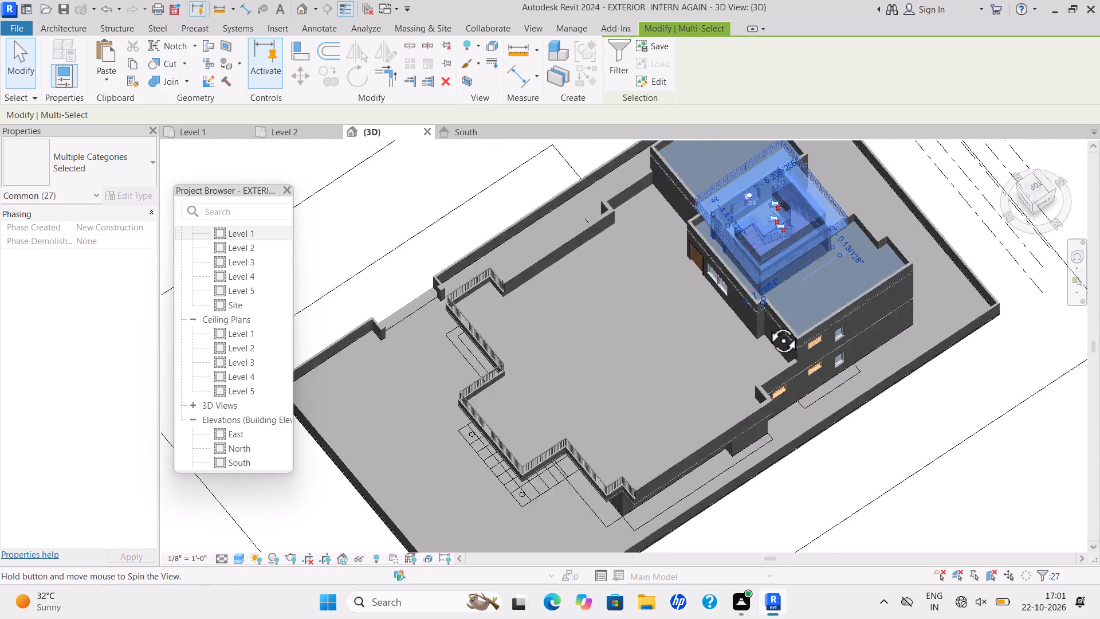
{"action": "middle_click_drag", "start_coordinate": [766, 323], "coordinate": [680, 320], "text": "shift"}
{"action": "scroll", "coordinate": [839, 267], "scroll_direction": "up", "scroll_amount": 3}
{"action": "scroll", "coordinate": [834, 269], "scroll_direction": "down", "scroll_amount": 2, "text": "shift"}
{"action": "middle_click_drag", "start_coordinate": [830, 271], "coordinate": [705, 218], "text": "shift"}
{"action": "scroll", "coordinate": [707, 220], "scroll_direction": "up", "scroll_amount": 1, "text": "shift"}
{"action": "scroll", "coordinate": [726, 246], "scroll_direction": "up", "scroll_amount": 6}
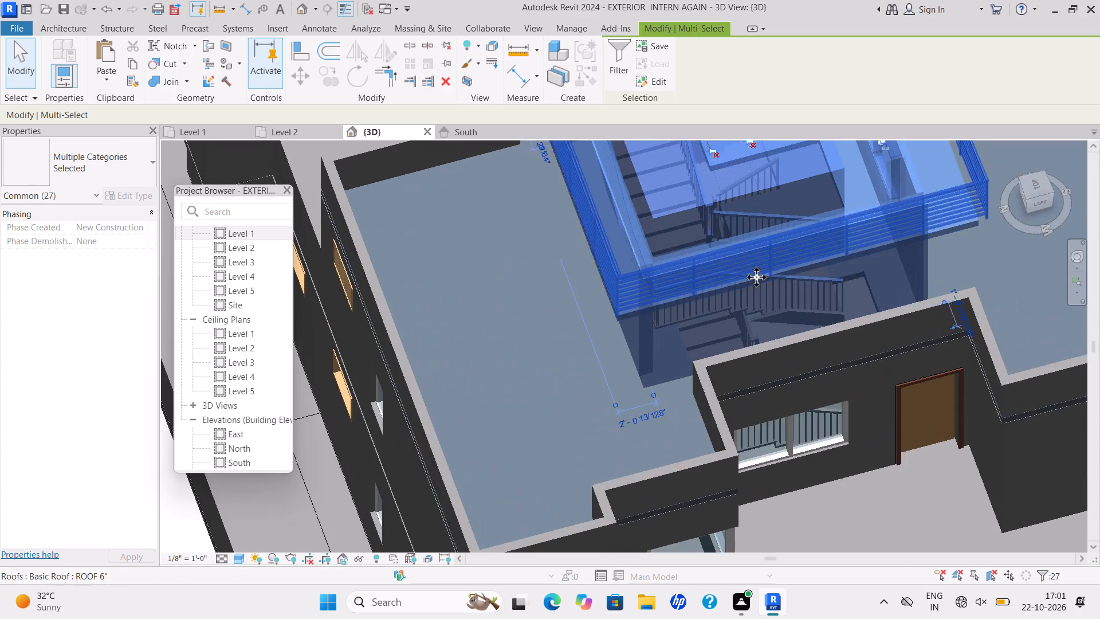
{"action": "middle_click_drag", "start_coordinate": [781, 326], "coordinate": [890, 305]}
{"action": "scroll", "coordinate": [782, 328], "scroll_direction": "down", "scroll_amount": 1, "text": "shift"}
{"action": "scroll", "coordinate": [874, 289], "scroll_direction": "up", "scroll_amount": 5}
{"action": "middle_click_drag", "start_coordinate": [901, 276], "coordinate": [943, 269], "text": "shift"}
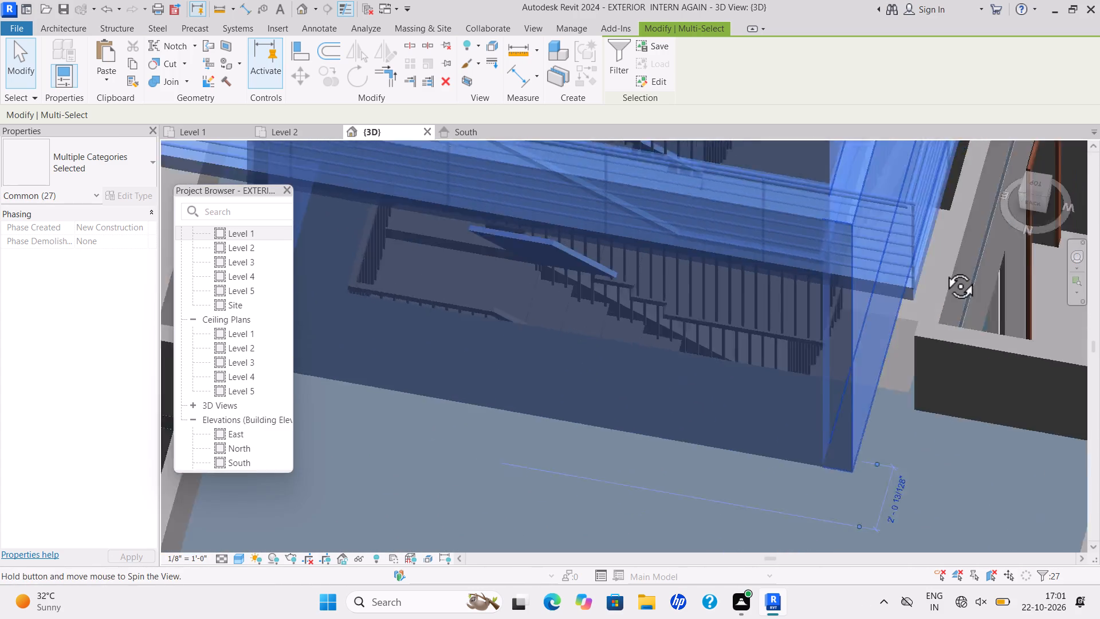
{"action": "middle_click_drag", "start_coordinate": [943, 269], "coordinate": [944, 268], "text": "shift"}
{"action": "scroll", "coordinate": [944, 268], "scroll_direction": "up", "scroll_amount": 1, "text": "shift"}
{"action": "middle_click_drag", "start_coordinate": [944, 257], "coordinate": [970, 249], "text": "shift"}
{"action": "scroll", "coordinate": [954, 273], "scroll_direction": "up", "scroll_amount": 5}
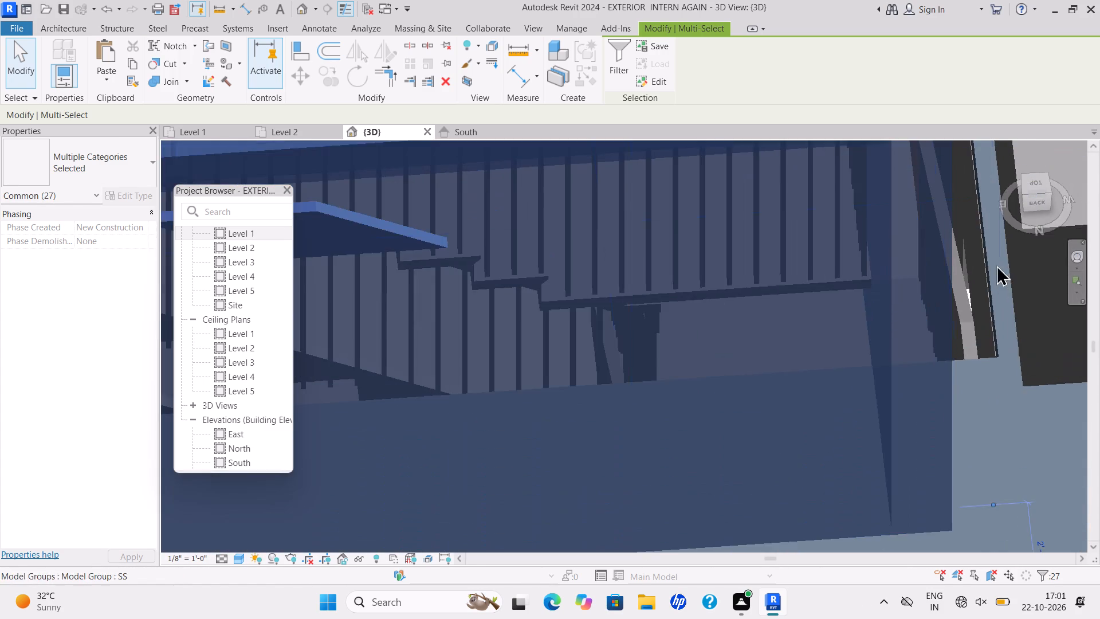
{"action": "scroll", "coordinate": [1009, 262], "scroll_direction": "down", "scroll_amount": 4}
{"action": "middle_click_drag", "start_coordinate": [1016, 250], "coordinate": [1016, 245], "text": "shift"}
{"action": "scroll", "coordinate": [1016, 245], "scroll_direction": "down", "scroll_amount": 1}
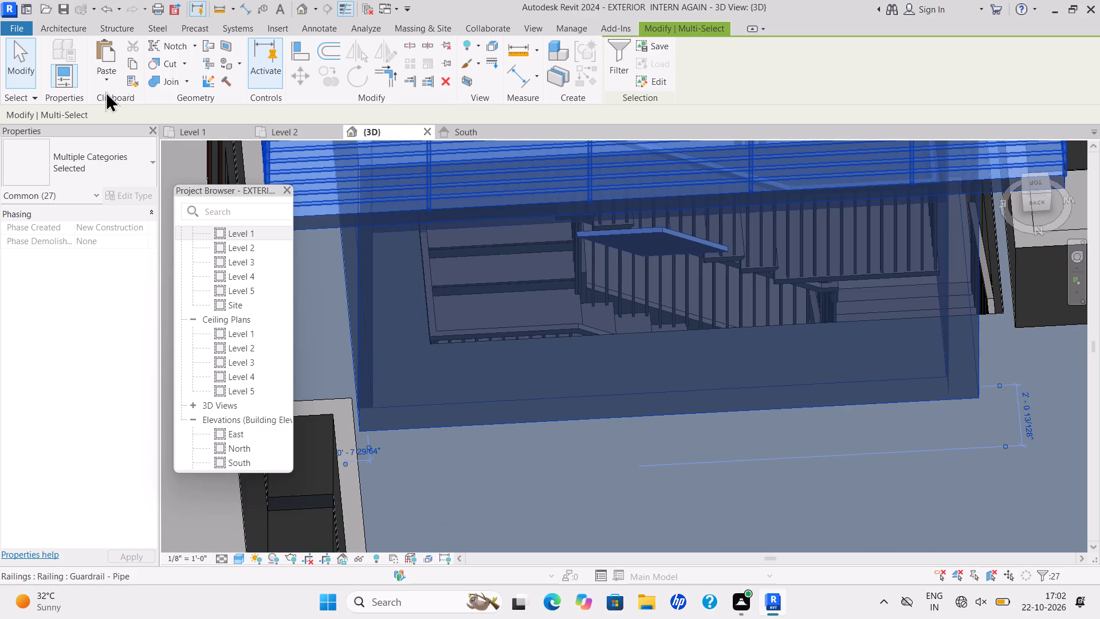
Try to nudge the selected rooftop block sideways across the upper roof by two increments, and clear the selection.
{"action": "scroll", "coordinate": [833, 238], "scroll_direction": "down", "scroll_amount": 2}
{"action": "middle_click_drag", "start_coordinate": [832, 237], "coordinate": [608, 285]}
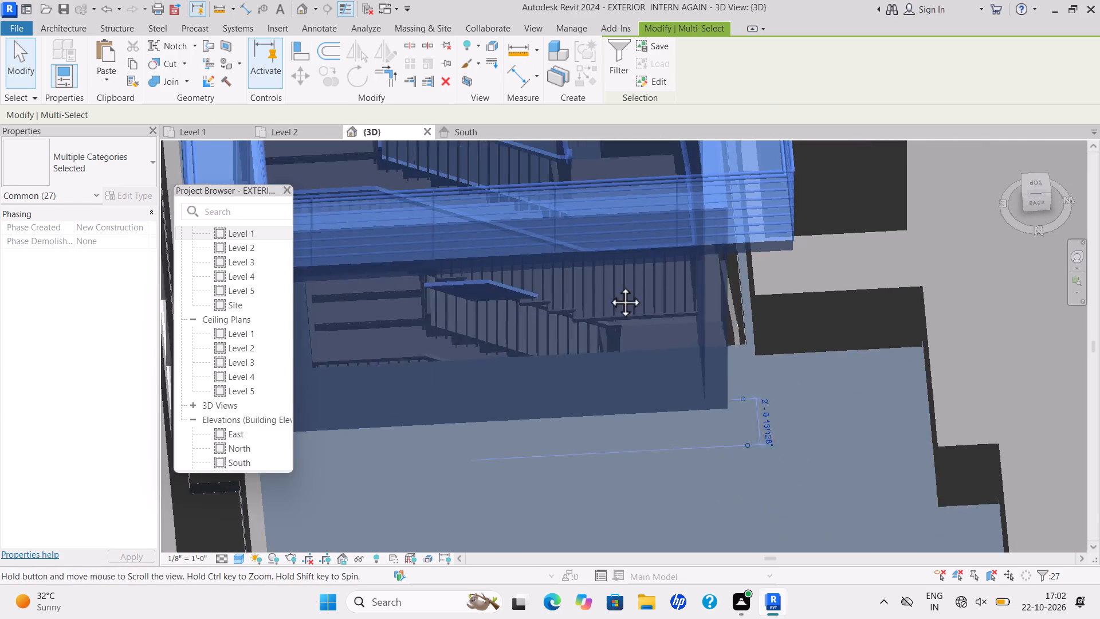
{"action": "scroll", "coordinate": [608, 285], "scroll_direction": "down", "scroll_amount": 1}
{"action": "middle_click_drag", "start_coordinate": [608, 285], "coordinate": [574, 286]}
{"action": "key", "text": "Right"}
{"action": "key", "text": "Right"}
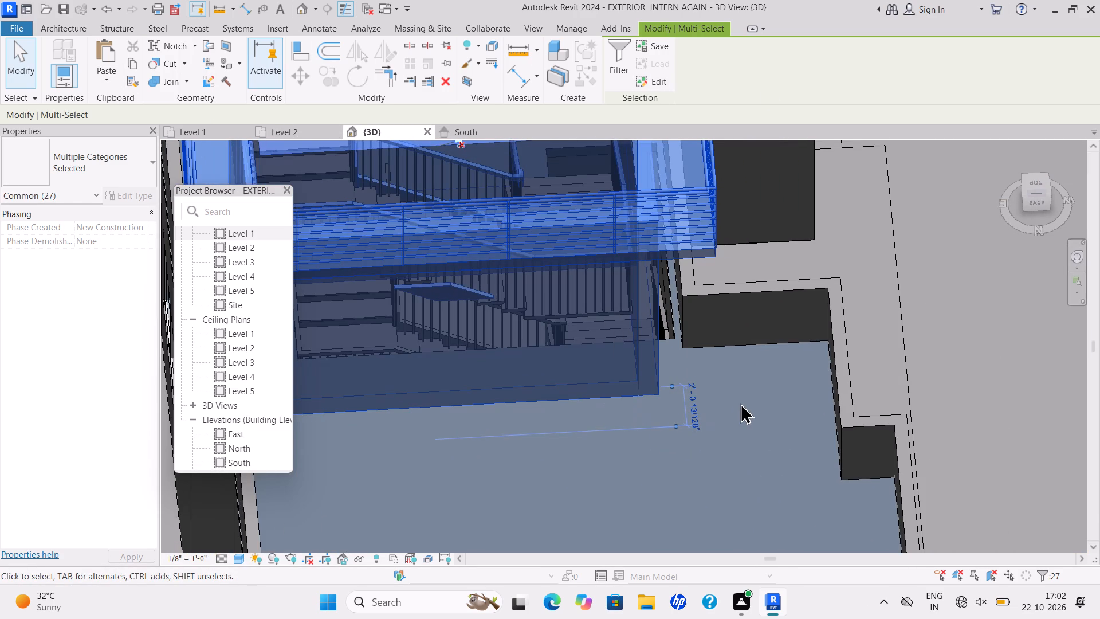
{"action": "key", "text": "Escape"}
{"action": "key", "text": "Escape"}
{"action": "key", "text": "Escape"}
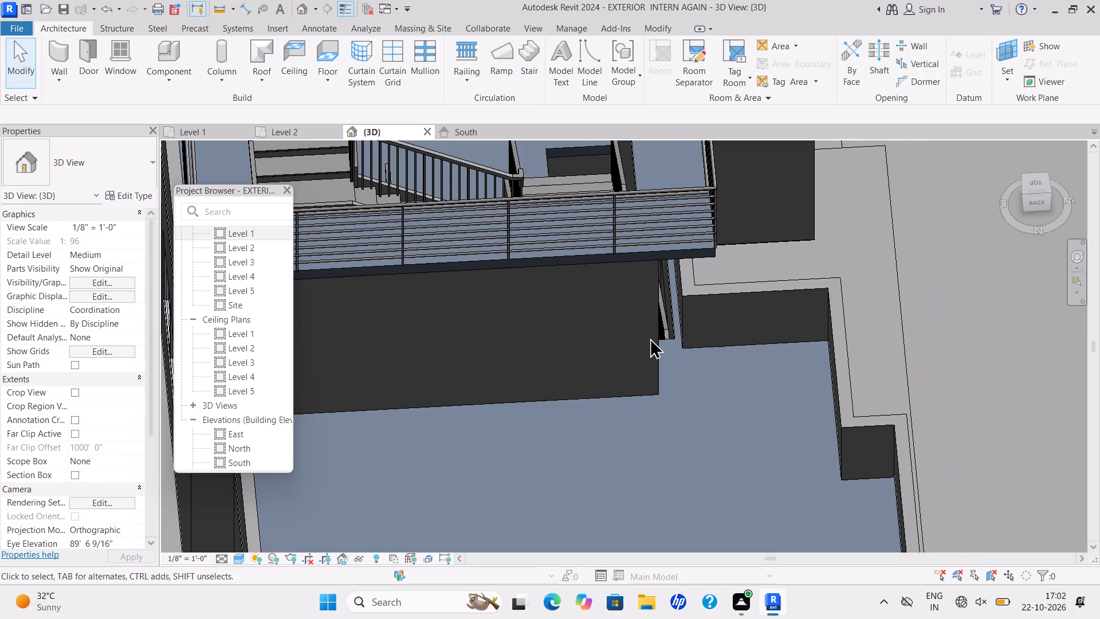
Examine the whole house and the rooftop block's placement from several sides in the 3D view.
{"action": "scroll", "coordinate": [651, 338], "scroll_direction": "down", "scroll_amount": 6}
{"action": "key", "text": "Escape"}
{"action": "key", "text": "Escape"}
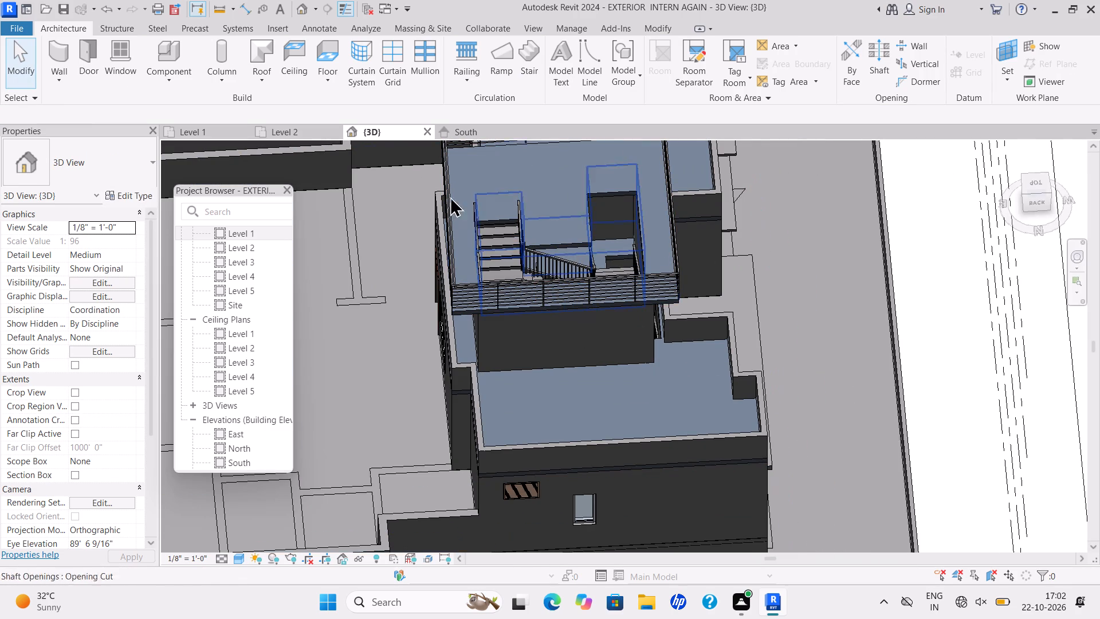
{"action": "scroll", "coordinate": [726, 232], "scroll_direction": "down", "scroll_amount": 5}
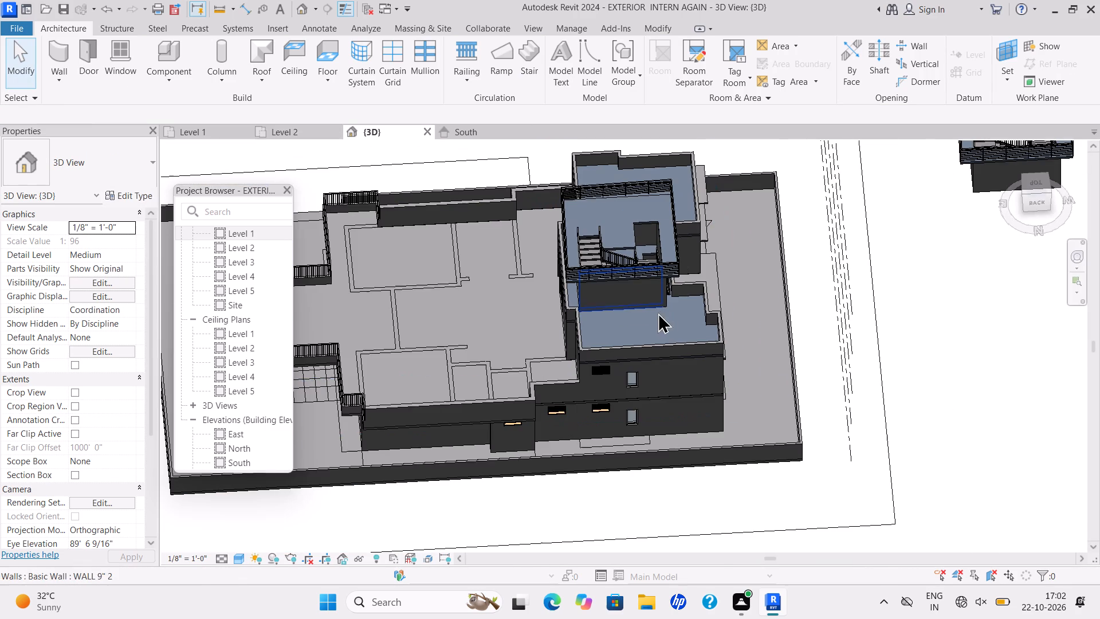
{"action": "scroll", "coordinate": [721, 256], "scroll_direction": "down", "scroll_amount": 4}
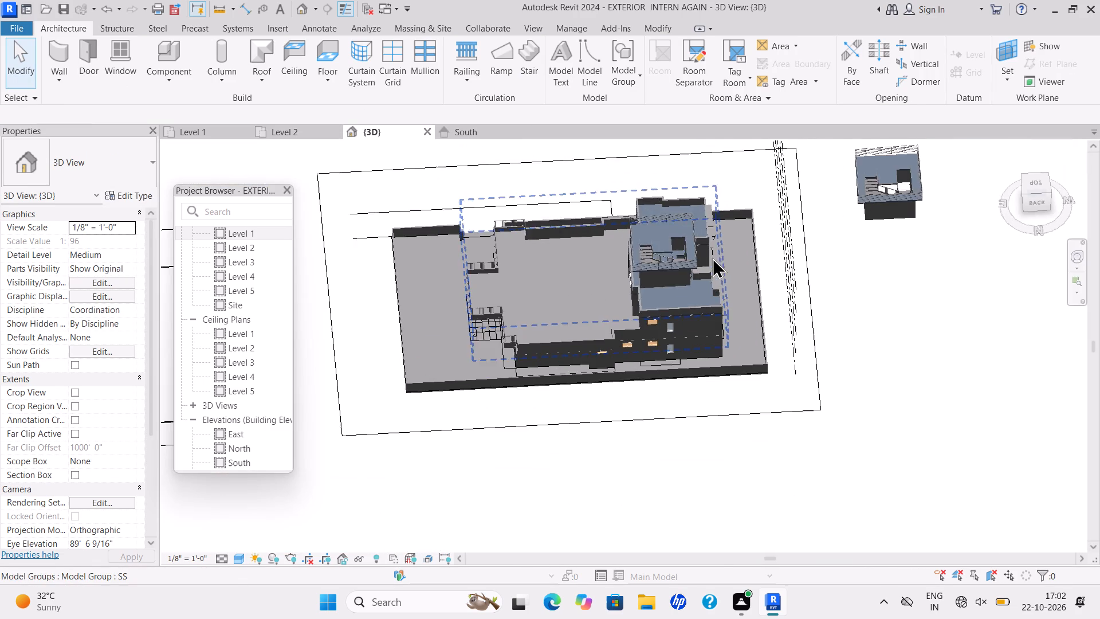
{"action": "scroll", "coordinate": [640, 348], "scroll_direction": "down", "scroll_amount": 1, "text": "shift"}
{"action": "middle_click_drag", "start_coordinate": [643, 352], "coordinate": [708, 363], "text": "shift"}
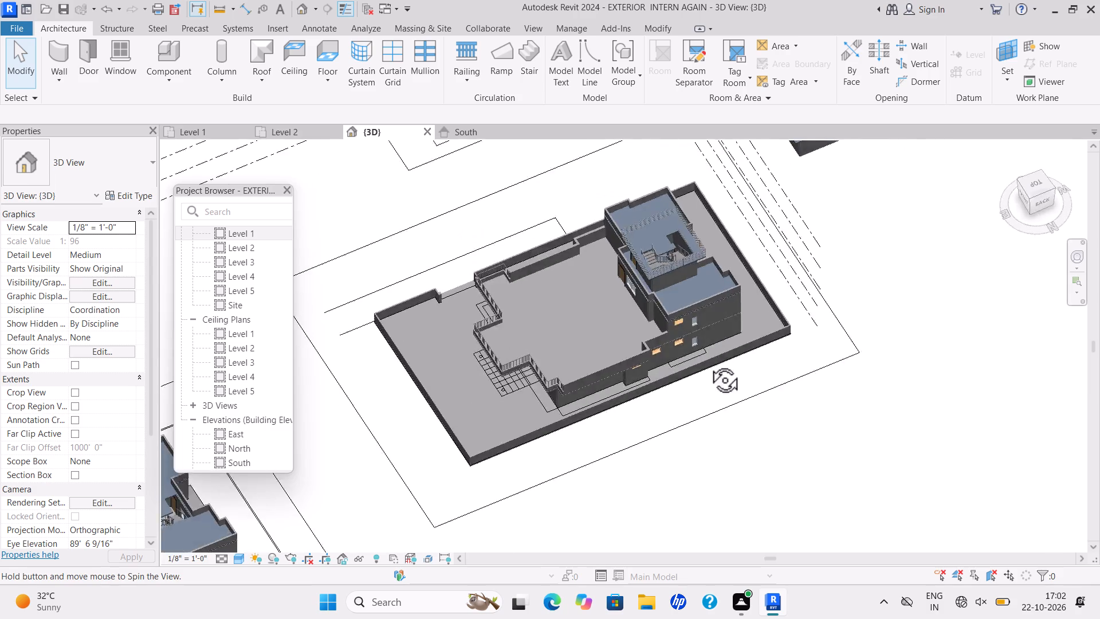
{"action": "middle_click_drag", "start_coordinate": [708, 363], "coordinate": [946, 222], "text": "shift"}
{"action": "scroll", "coordinate": [612, 280], "scroll_direction": "up", "scroll_amount": 1}
{"action": "middle_click_drag", "start_coordinate": [612, 280], "coordinate": [775, 277], "text": "shift"}
{"action": "scroll", "coordinate": [695, 244], "scroll_direction": "up", "scroll_amount": 8}
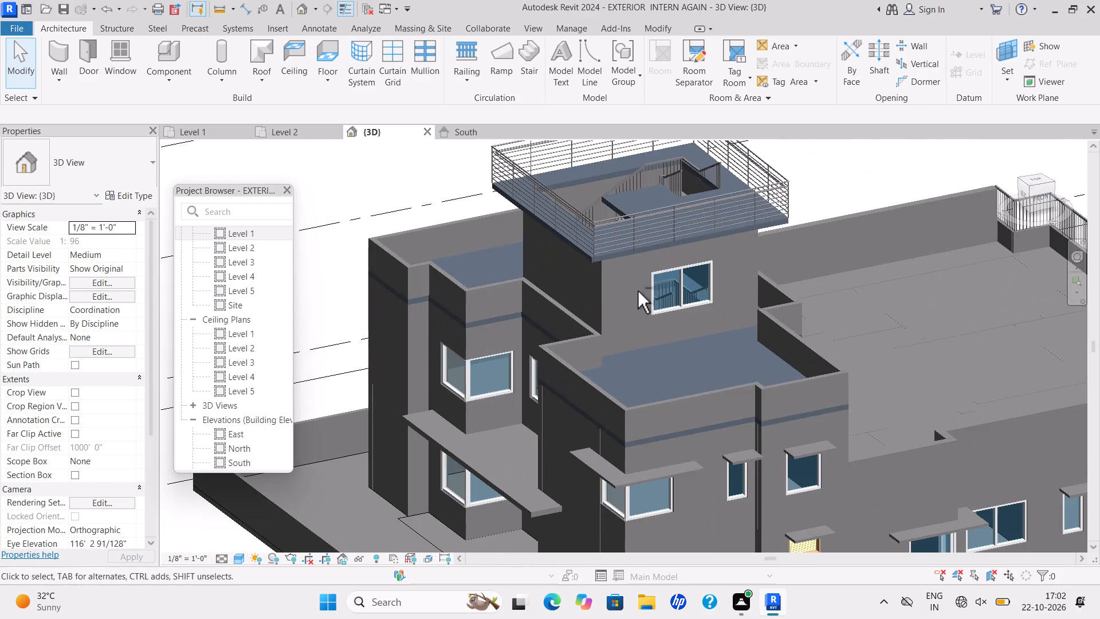
{"action": "scroll", "coordinate": [612, 314], "scroll_direction": "down", "scroll_amount": 4, "text": "shift"}
{"action": "middle_click_drag", "start_coordinate": [607, 308], "coordinate": [497, 342], "text": "shift"}
{"action": "scroll", "coordinate": [547, 327], "scroll_direction": "up", "scroll_amount": 4}
{"action": "middle_click_drag", "start_coordinate": [576, 334], "coordinate": [580, 337], "text": "shift"}
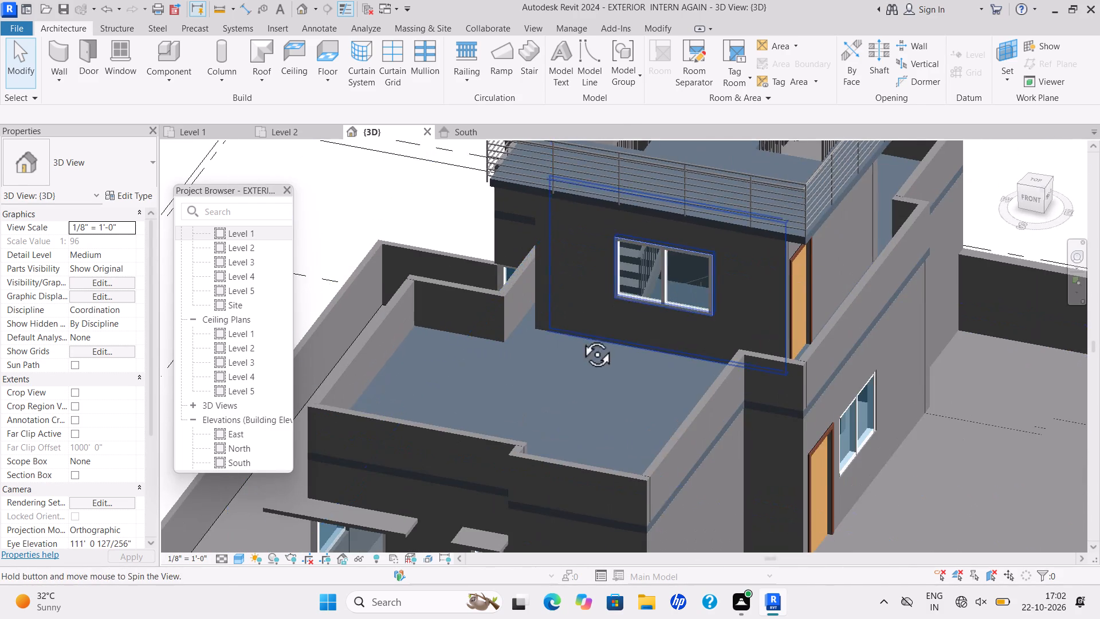
{"action": "middle_click_drag", "start_coordinate": [580, 337], "coordinate": [662, 321], "text": "shift"}
{"action": "scroll", "coordinate": [642, 297], "scroll_direction": "down", "scroll_amount": 6}
{"action": "middle_click_drag", "start_coordinate": [642, 297], "coordinate": [642, 307]}
{"action": "middle_click_drag", "start_coordinate": [644, 307], "coordinate": [640, 332]}
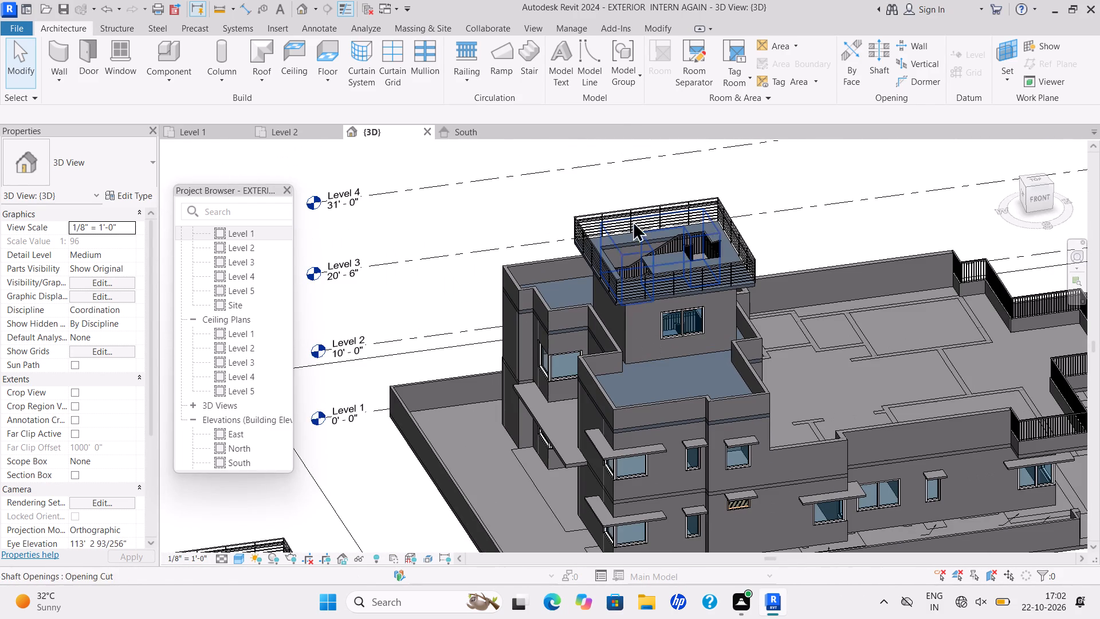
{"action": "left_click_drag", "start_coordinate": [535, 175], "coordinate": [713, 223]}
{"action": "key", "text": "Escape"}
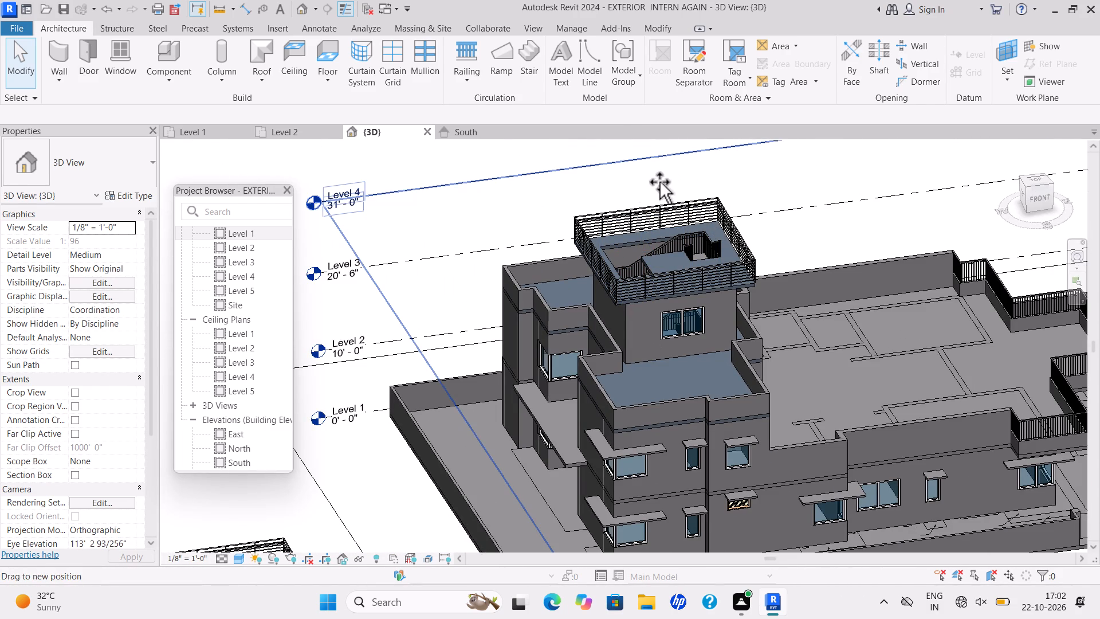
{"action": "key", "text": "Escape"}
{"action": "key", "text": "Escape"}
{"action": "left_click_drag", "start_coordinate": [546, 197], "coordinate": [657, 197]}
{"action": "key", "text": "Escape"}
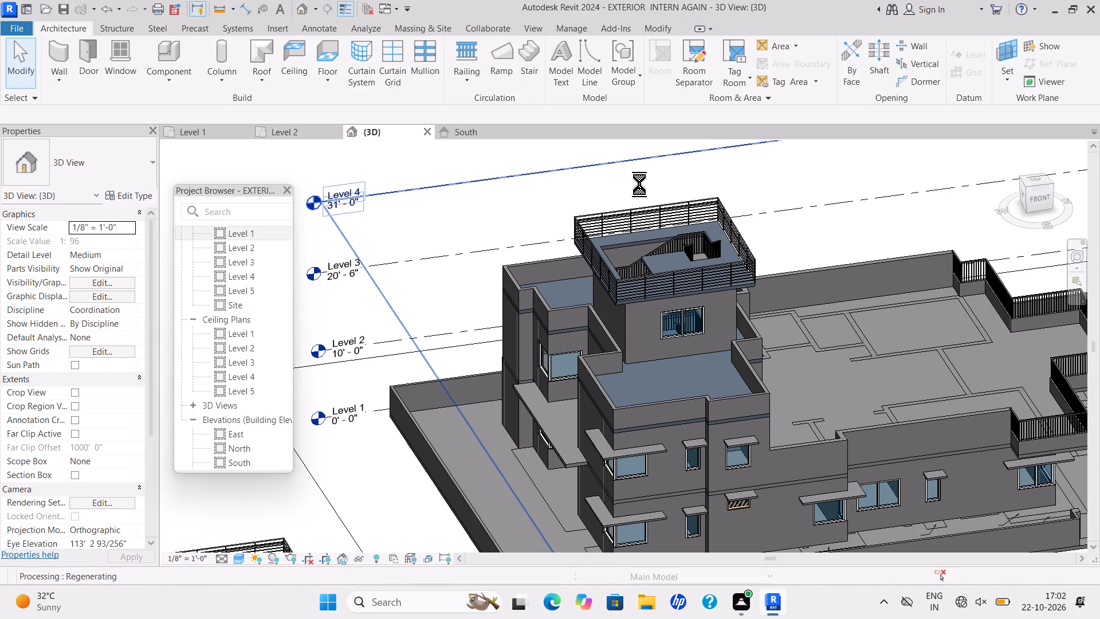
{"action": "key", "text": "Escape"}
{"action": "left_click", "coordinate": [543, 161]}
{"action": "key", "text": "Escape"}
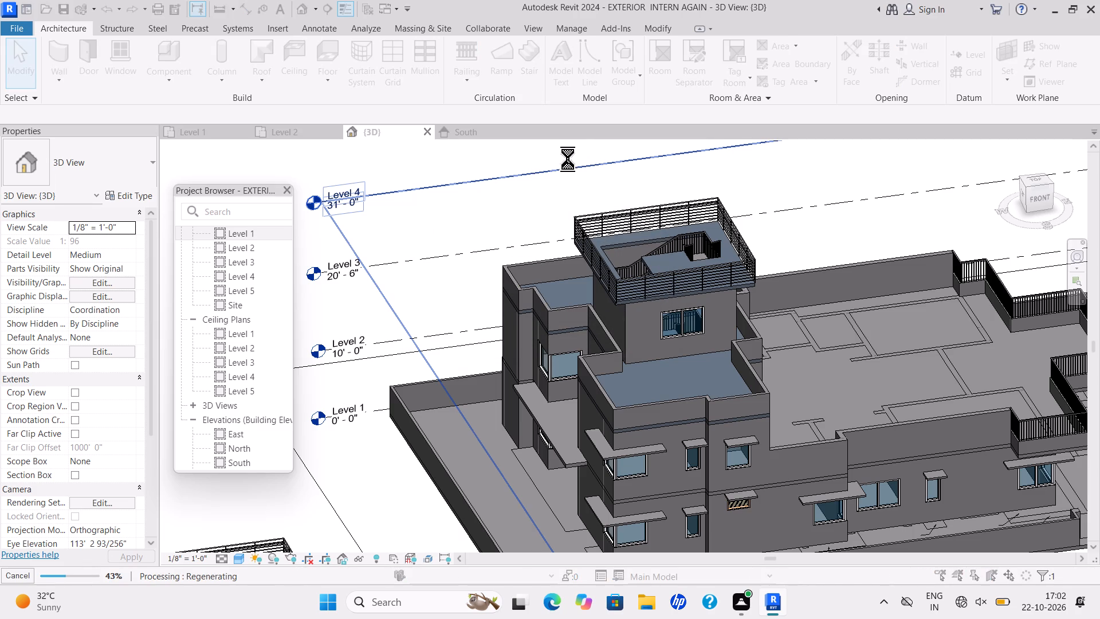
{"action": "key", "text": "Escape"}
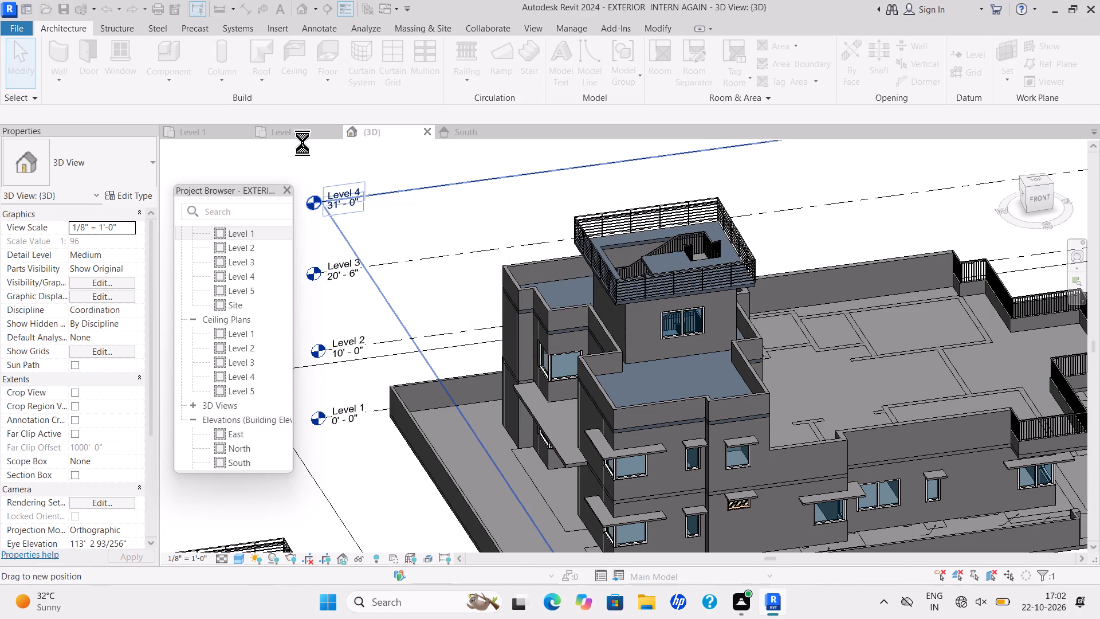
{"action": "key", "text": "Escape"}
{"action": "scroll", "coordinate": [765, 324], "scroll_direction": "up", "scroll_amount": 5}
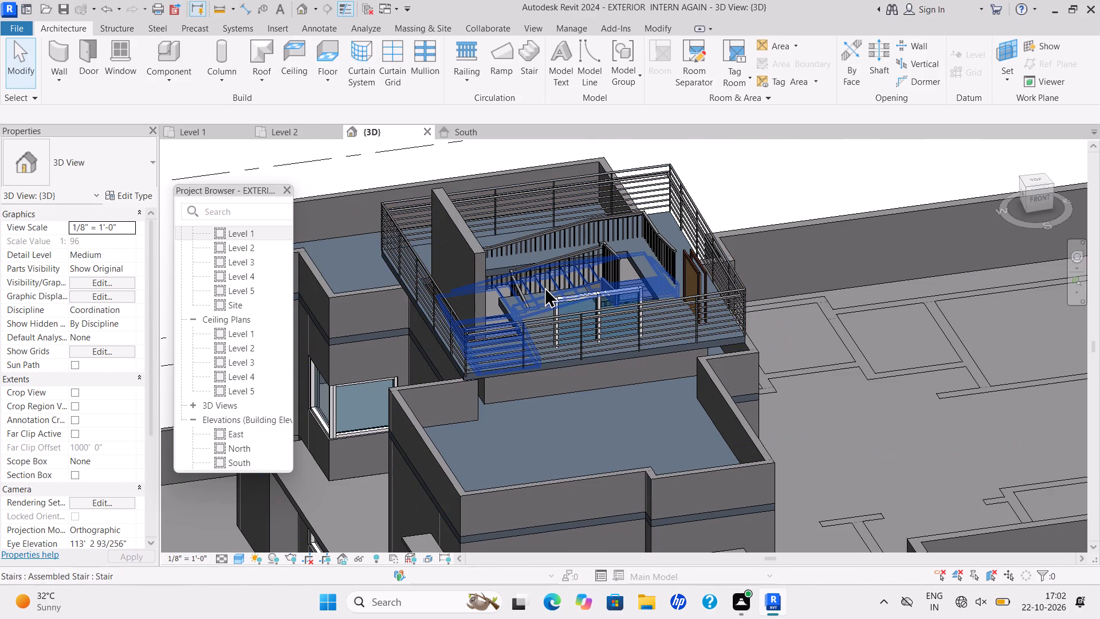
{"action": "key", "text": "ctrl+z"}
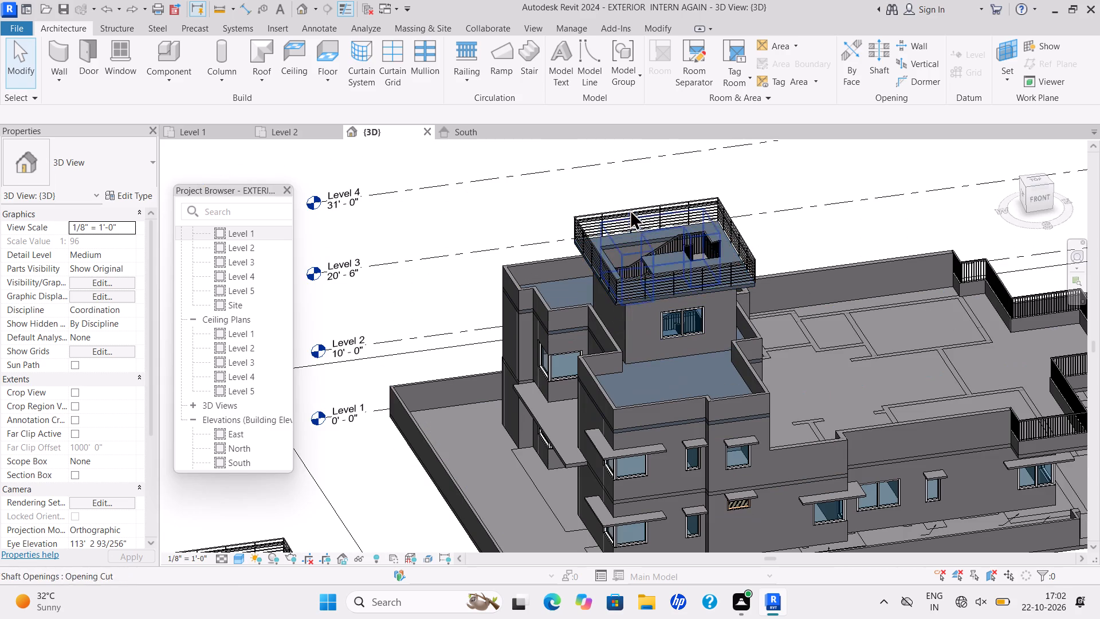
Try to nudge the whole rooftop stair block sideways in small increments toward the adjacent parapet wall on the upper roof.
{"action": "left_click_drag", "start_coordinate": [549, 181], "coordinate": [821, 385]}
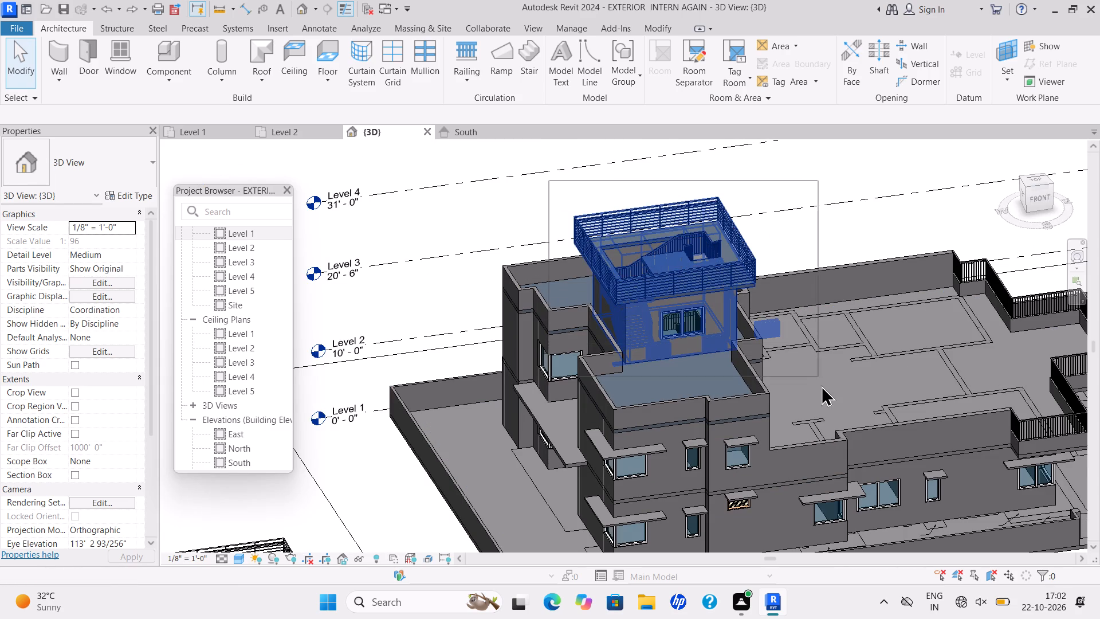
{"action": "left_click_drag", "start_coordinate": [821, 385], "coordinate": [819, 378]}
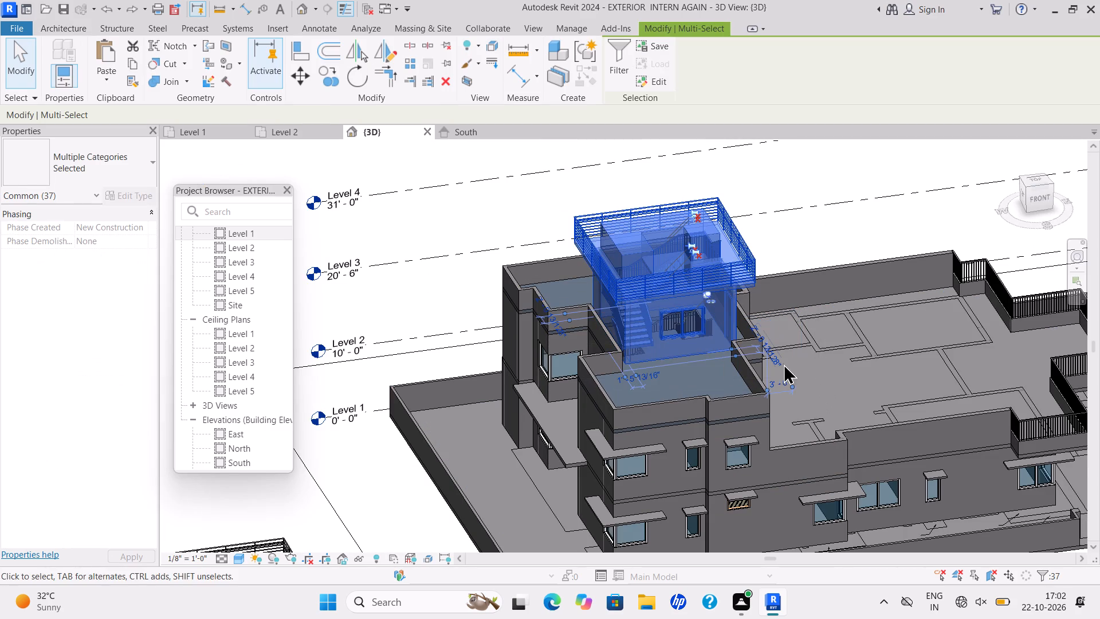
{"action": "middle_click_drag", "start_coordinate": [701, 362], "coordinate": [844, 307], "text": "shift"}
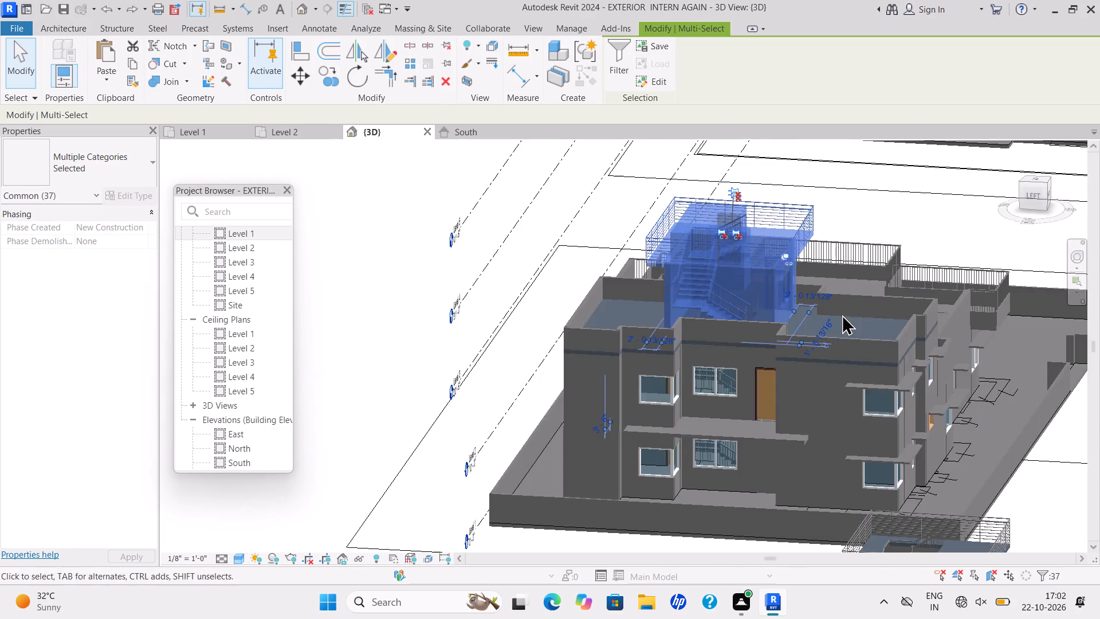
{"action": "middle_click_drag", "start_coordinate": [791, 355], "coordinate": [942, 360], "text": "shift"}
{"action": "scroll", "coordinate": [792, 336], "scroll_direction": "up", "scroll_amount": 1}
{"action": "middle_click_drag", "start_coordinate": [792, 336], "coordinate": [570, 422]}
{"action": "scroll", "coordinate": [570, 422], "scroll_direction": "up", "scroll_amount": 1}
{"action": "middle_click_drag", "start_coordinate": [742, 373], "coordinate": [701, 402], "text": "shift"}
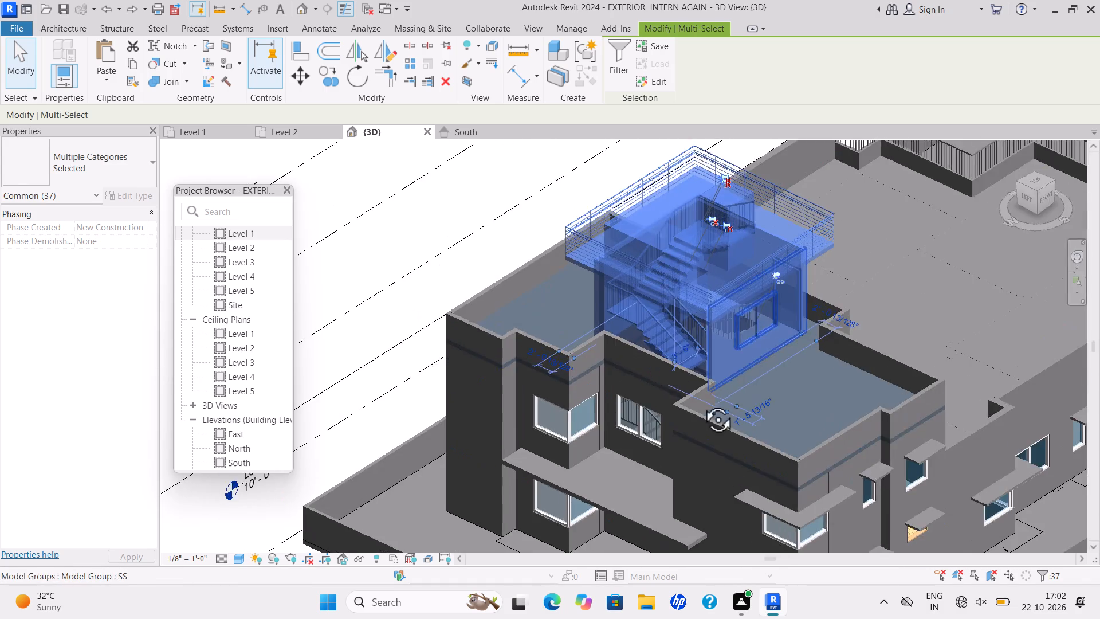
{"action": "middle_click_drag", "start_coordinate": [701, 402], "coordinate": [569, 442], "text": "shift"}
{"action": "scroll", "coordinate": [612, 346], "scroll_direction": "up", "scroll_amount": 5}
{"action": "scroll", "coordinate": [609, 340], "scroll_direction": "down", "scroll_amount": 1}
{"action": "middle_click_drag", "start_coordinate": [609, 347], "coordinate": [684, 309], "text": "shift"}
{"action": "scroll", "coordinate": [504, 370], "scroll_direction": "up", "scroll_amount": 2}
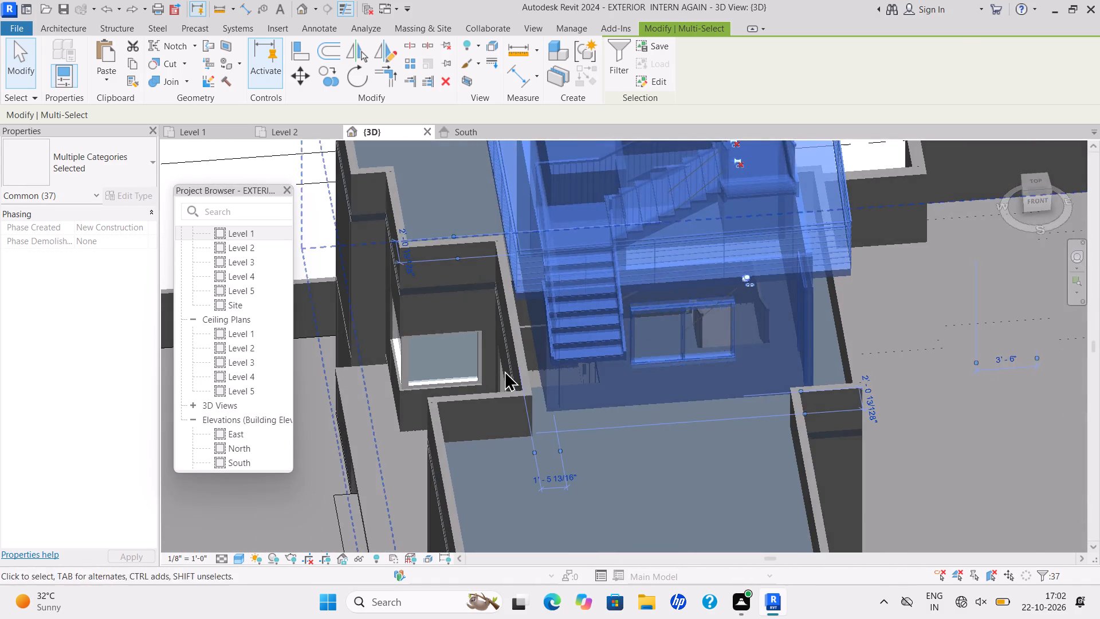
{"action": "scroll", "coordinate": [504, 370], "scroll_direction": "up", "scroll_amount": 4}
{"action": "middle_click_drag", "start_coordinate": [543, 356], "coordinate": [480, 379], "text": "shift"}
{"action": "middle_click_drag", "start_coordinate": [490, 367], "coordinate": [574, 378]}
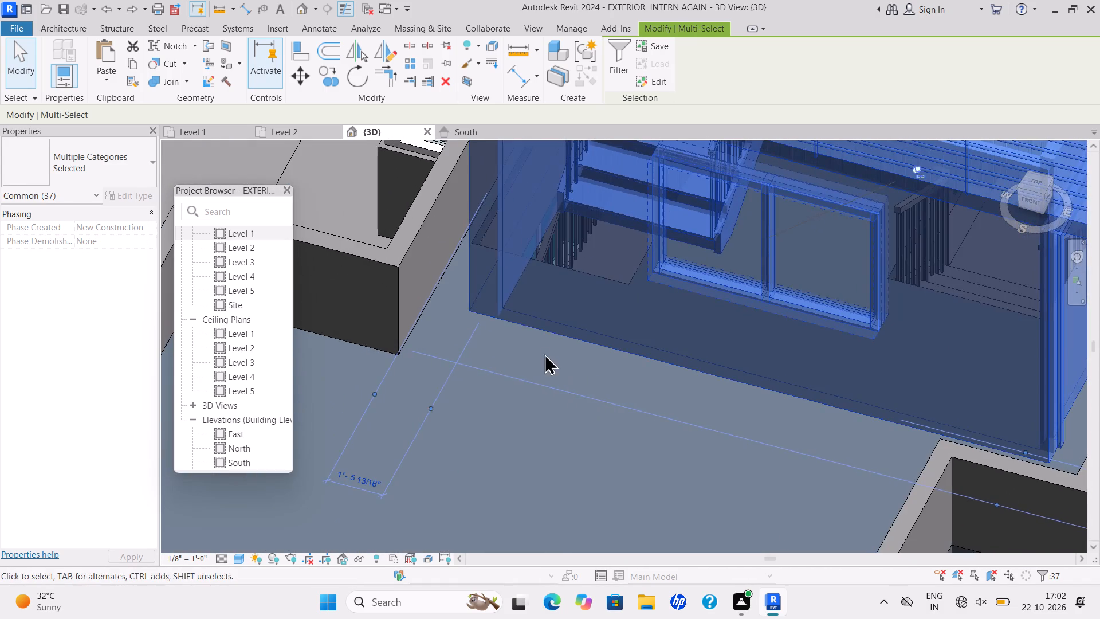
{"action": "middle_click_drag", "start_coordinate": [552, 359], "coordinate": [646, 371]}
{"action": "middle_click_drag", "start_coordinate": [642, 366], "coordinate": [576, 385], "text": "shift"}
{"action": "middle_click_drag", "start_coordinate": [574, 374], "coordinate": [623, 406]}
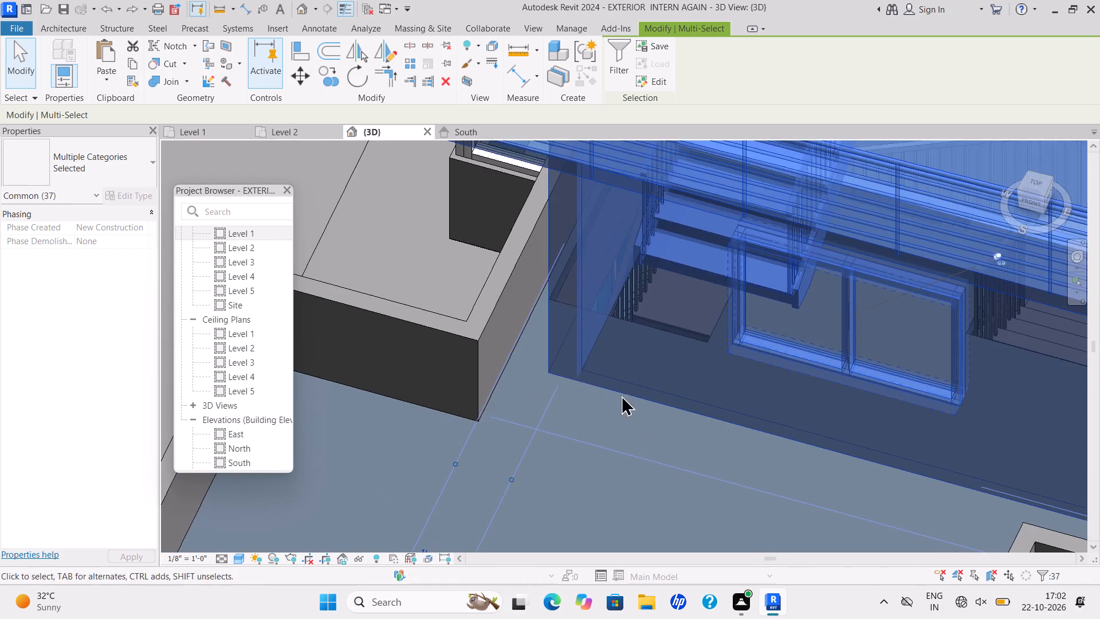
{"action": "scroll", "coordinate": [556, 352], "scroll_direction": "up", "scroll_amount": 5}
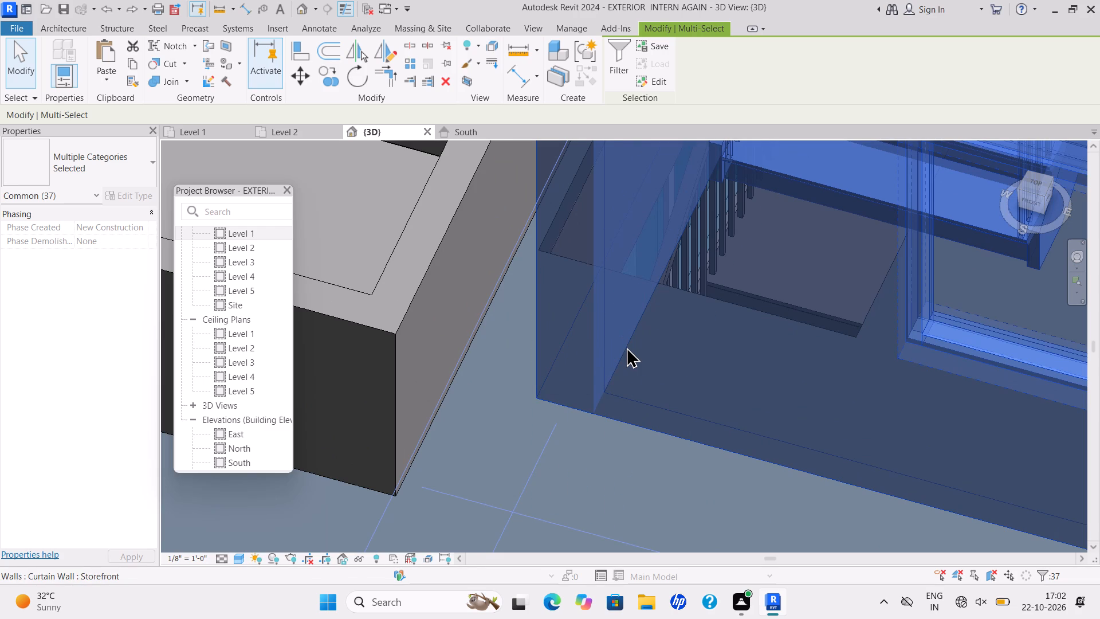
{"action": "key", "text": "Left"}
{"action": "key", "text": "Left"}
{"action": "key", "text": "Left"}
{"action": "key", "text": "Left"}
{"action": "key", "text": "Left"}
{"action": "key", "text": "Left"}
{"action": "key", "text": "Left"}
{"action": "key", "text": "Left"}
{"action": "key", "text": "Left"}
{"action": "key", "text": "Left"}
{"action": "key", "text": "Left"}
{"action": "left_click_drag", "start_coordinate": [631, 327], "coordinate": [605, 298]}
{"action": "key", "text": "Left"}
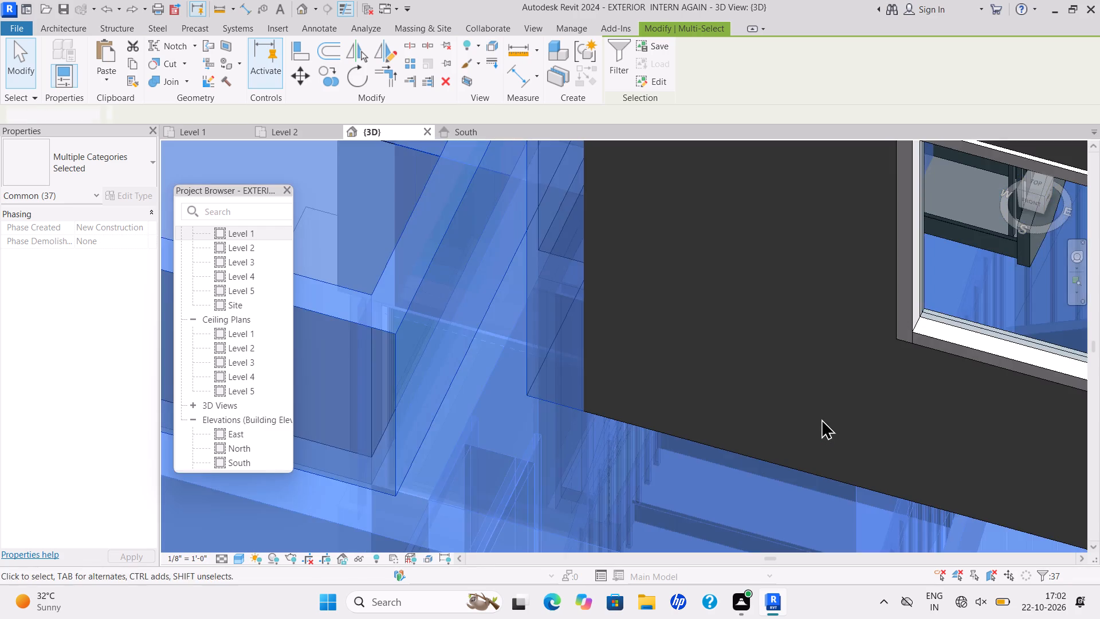
Examine the rooftop block's placement against the house's upper roof and parapets, and clear the selection.
{"action": "middle_click_drag", "start_coordinate": [816, 416], "coordinate": [889, 303], "text": "shift"}
{"action": "scroll", "coordinate": [814, 415], "scroll_direction": "down", "scroll_amount": 1, "text": "shift"}
{"action": "scroll", "coordinate": [890, 295], "scroll_direction": "down", "scroll_amount": 17}
{"action": "middle_click", "coordinate": [889, 293]}
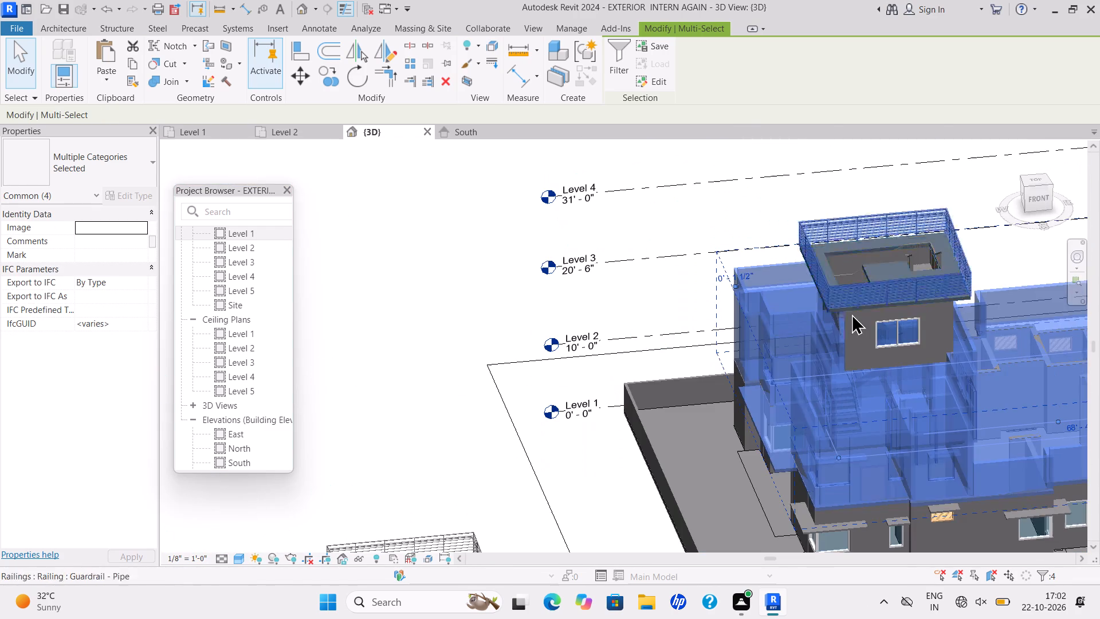
{"action": "middle_click_drag", "start_coordinate": [848, 331], "coordinate": [836, 339]}
{"action": "scroll", "coordinate": [848, 331], "scroll_direction": "down", "scroll_amount": 1, "text": "shift"}
{"action": "key", "text": "Escape"}
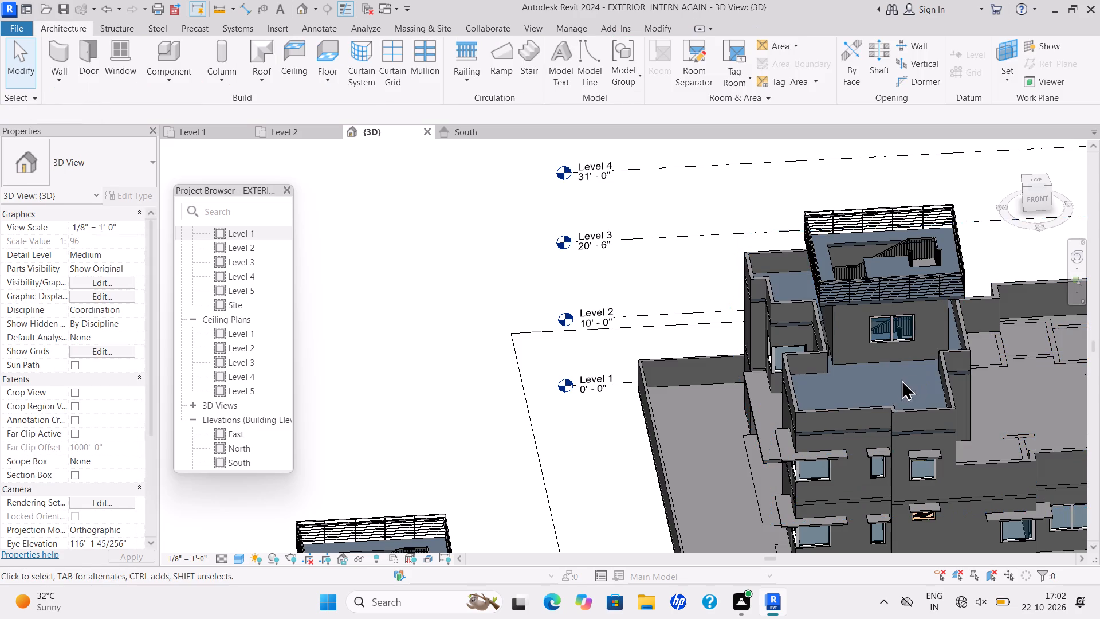
{"action": "scroll", "coordinate": [896, 371], "scroll_direction": "up", "scroll_amount": 9}
{"action": "scroll", "coordinate": [754, 322], "scroll_direction": "down", "scroll_amount": 11}
{"action": "middle_click_drag", "start_coordinate": [754, 334], "coordinate": [873, 387]}
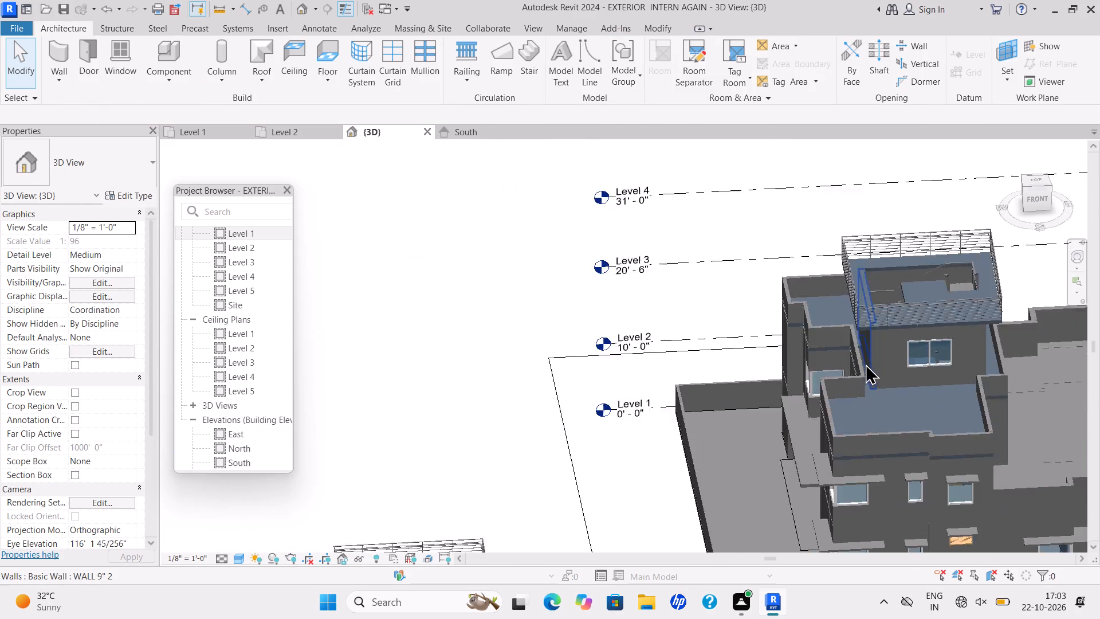
{"action": "scroll", "coordinate": [865, 363], "scroll_direction": "down", "scroll_amount": 2}
Undo the rooftop block's nudges and its move onto the house, back to its place above the detached stair block.
{"action": "key", "text": "ctrl+z"}
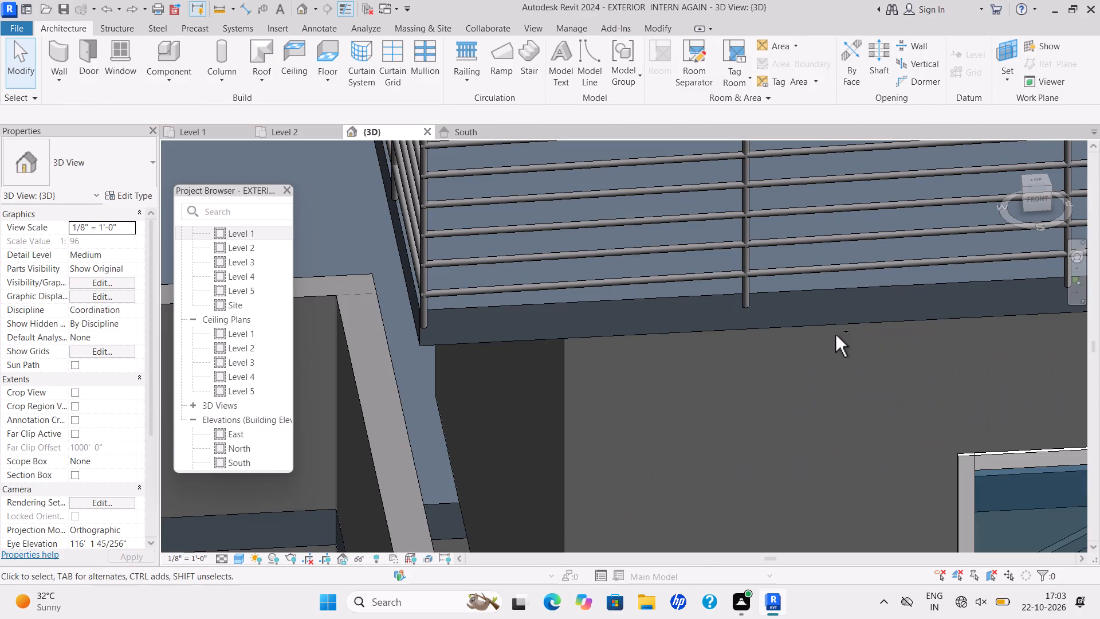
{"action": "key", "text": "ctrl+z"}
{"action": "key", "text": "ctrl+z"}
{"action": "key", "text": "ctrl+z"}
{"action": "key", "text": "ctrl+z"}
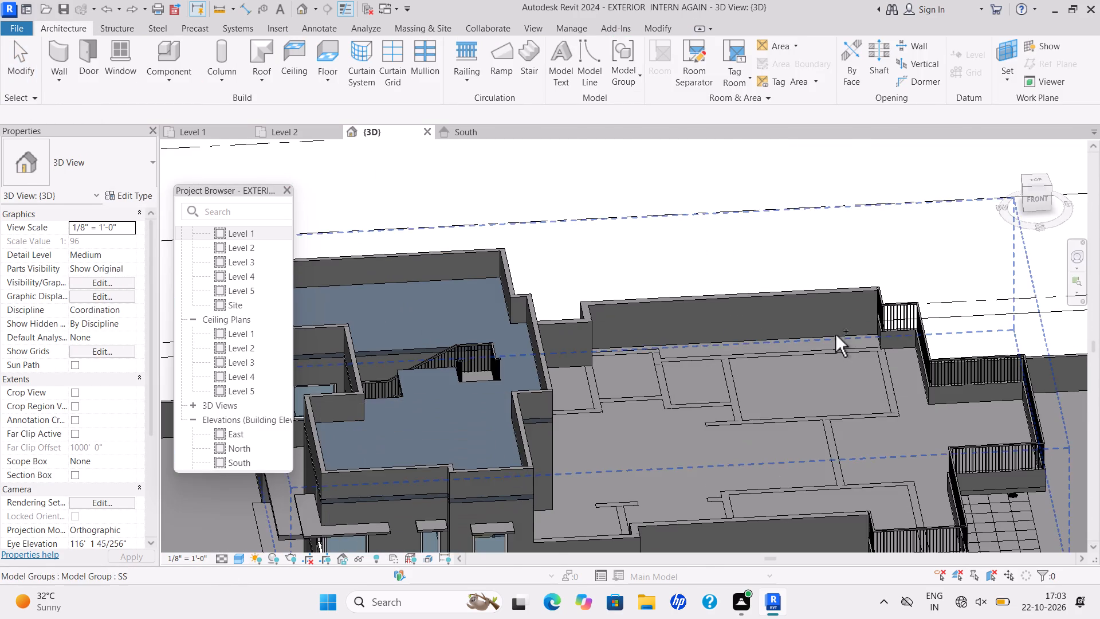
{"action": "scroll", "coordinate": [905, 322], "scroll_direction": "down", "scroll_amount": 12}
{"action": "scroll", "coordinate": [757, 382], "scroll_direction": "up", "scroll_amount": 9}
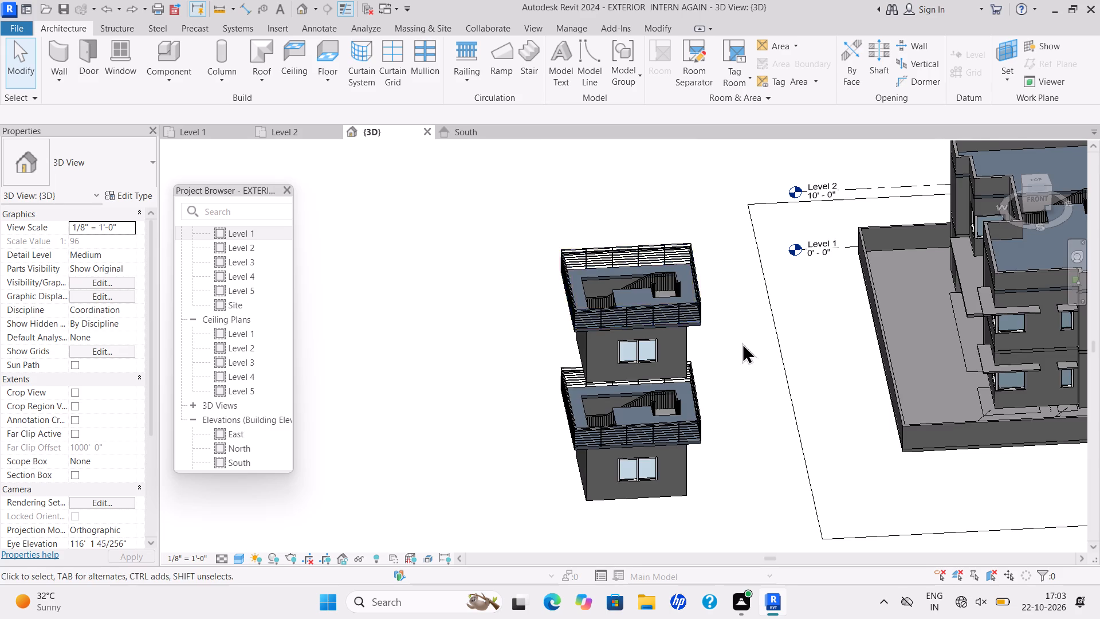
In the South elevation, select the entire upper detached stair block with its railing and create a model group named aq.
{"action": "left_click", "coordinate": [448, 127]}
{"action": "scroll", "coordinate": [610, 263], "scroll_direction": "down", "scroll_amount": 1}
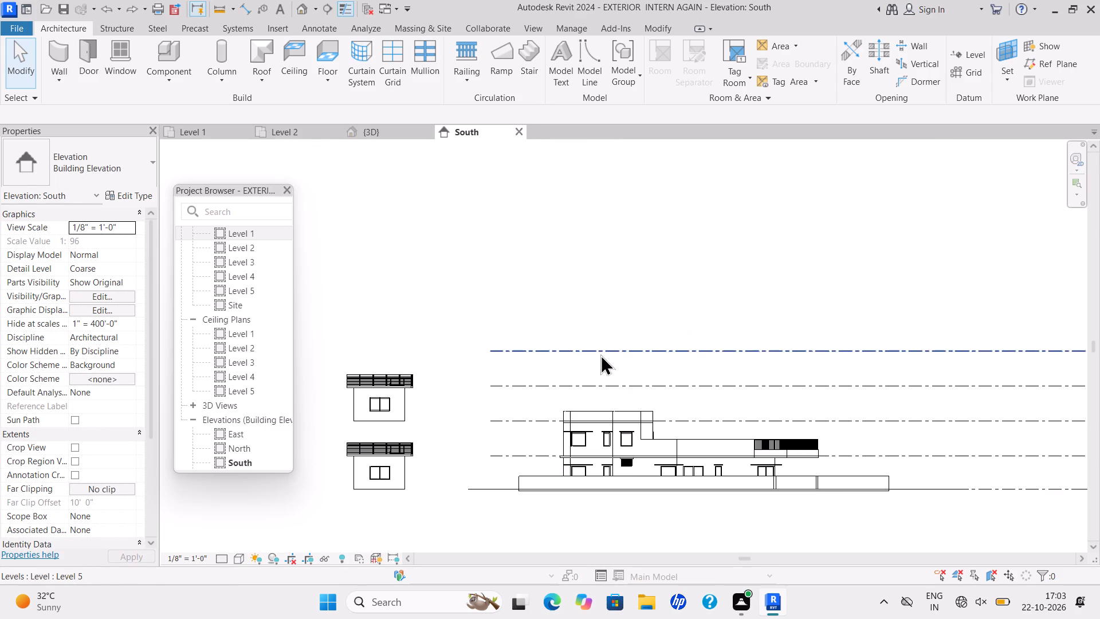
{"action": "scroll", "coordinate": [400, 464], "scroll_direction": "up", "scroll_amount": 4}
{"action": "scroll", "coordinate": [500, 279], "scroll_direction": "down", "scroll_amount": 1}
{"action": "middle_click_drag", "start_coordinate": [595, 283], "coordinate": [648, 287]}
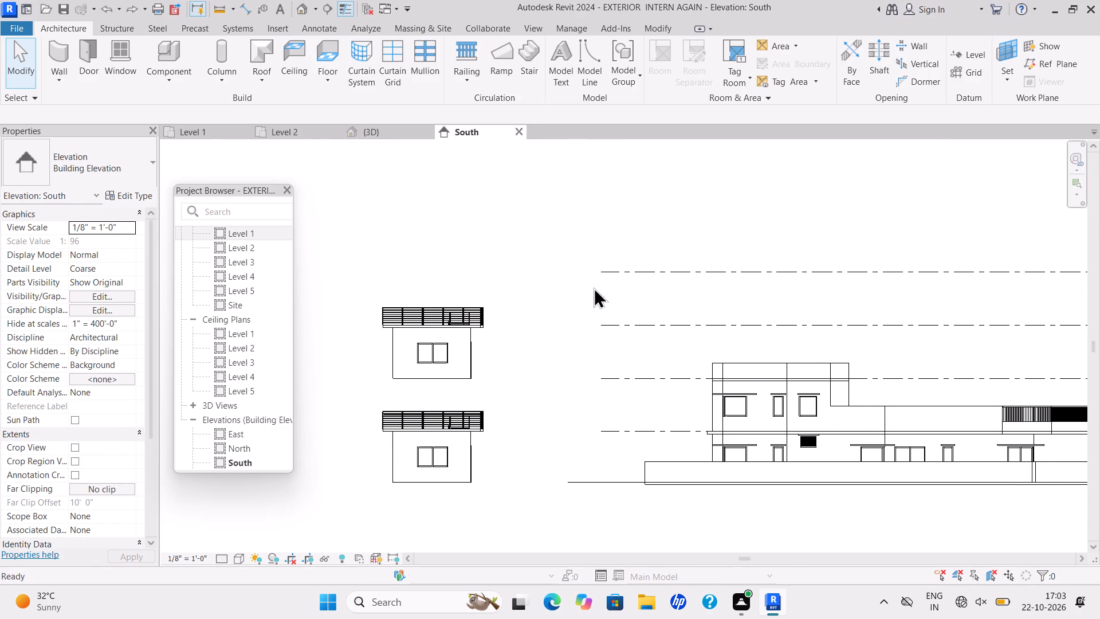
{"action": "left_click_drag", "start_coordinate": [367, 279], "coordinate": [521, 378]}
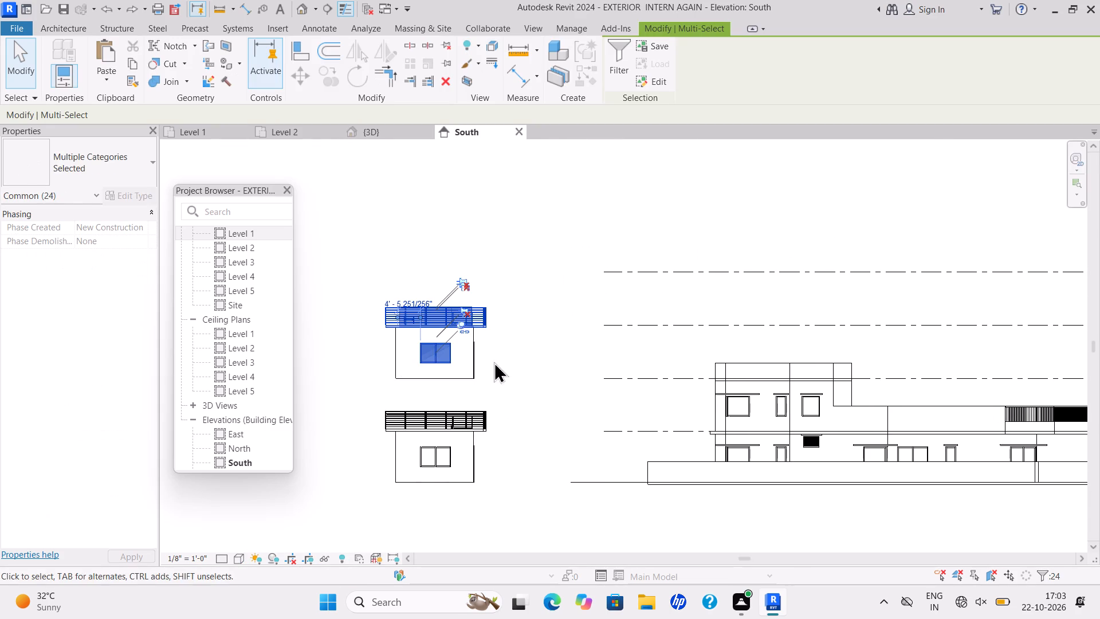
{"action": "key", "text": "Escape"}
{"action": "left_click_drag", "start_coordinate": [366, 277], "coordinate": [540, 389]}
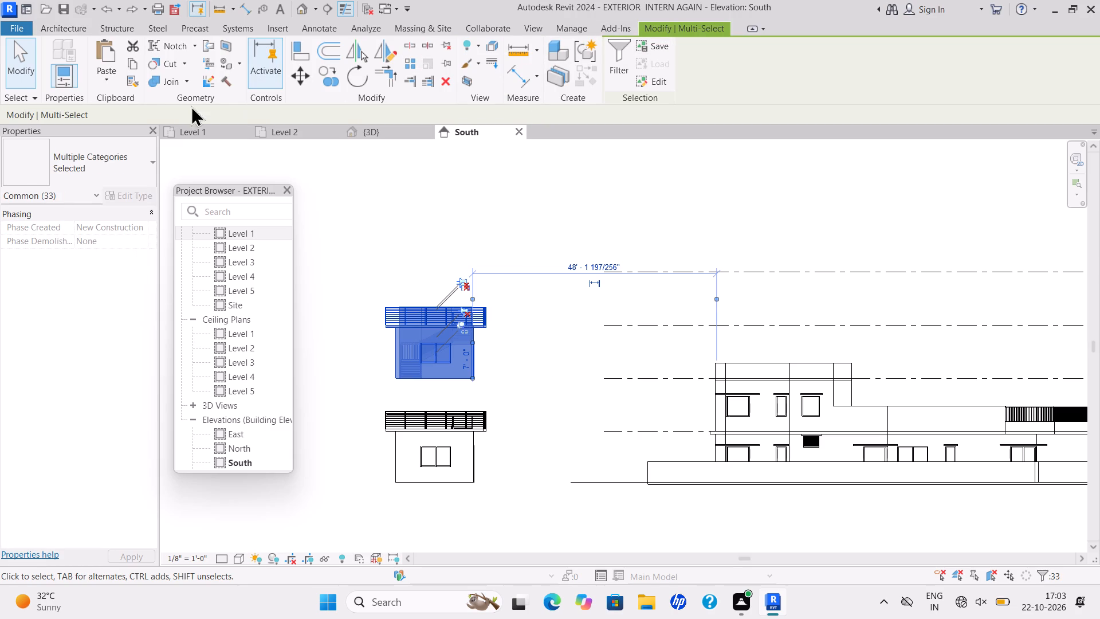
{"action": "left_click", "coordinate": [73, 22]}
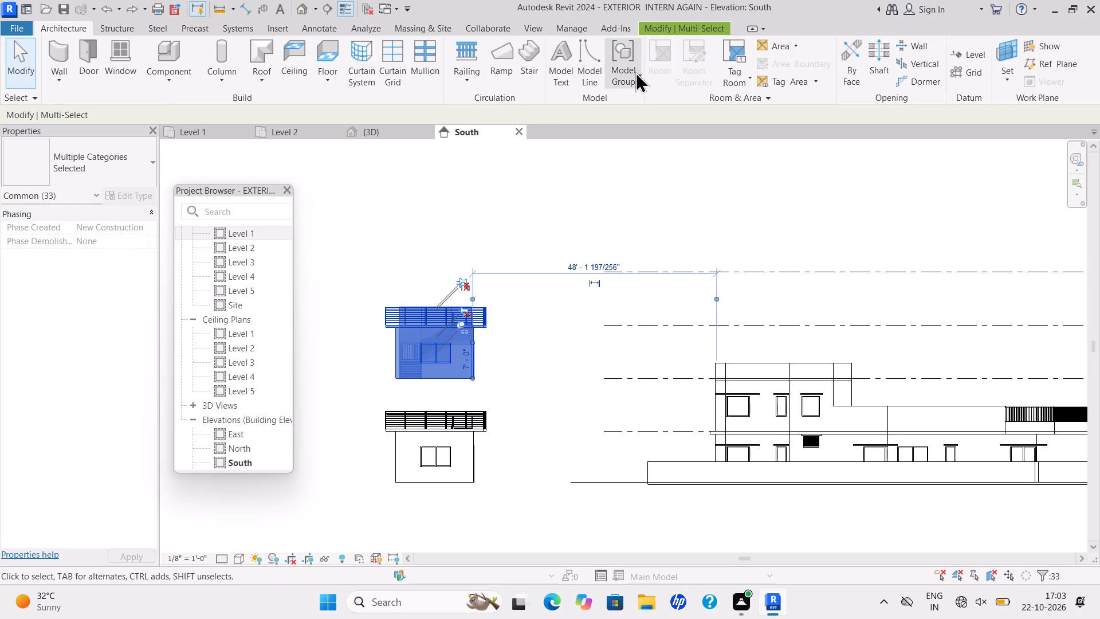
{"action": "left_click", "coordinate": [635, 72]}
{"action": "left_click", "coordinate": [656, 132]}
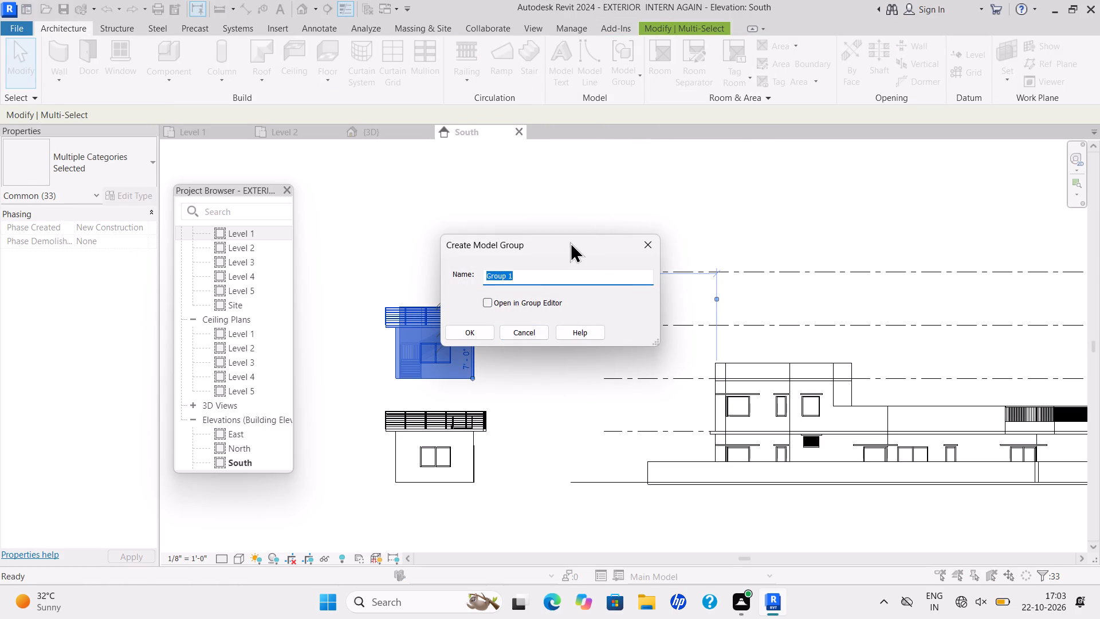
{"action": "key", "text": "BackSpace"}
{"action": "key", "text": "a"}
{"action": "key", "text": "q"}
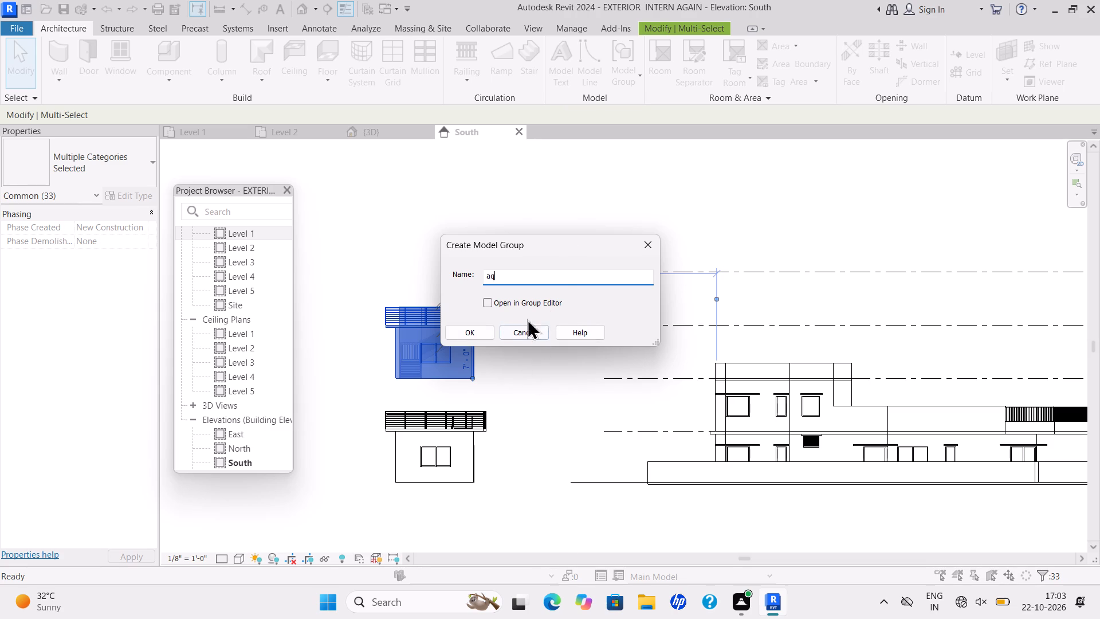
{"action": "left_click", "coordinate": [482, 330]}
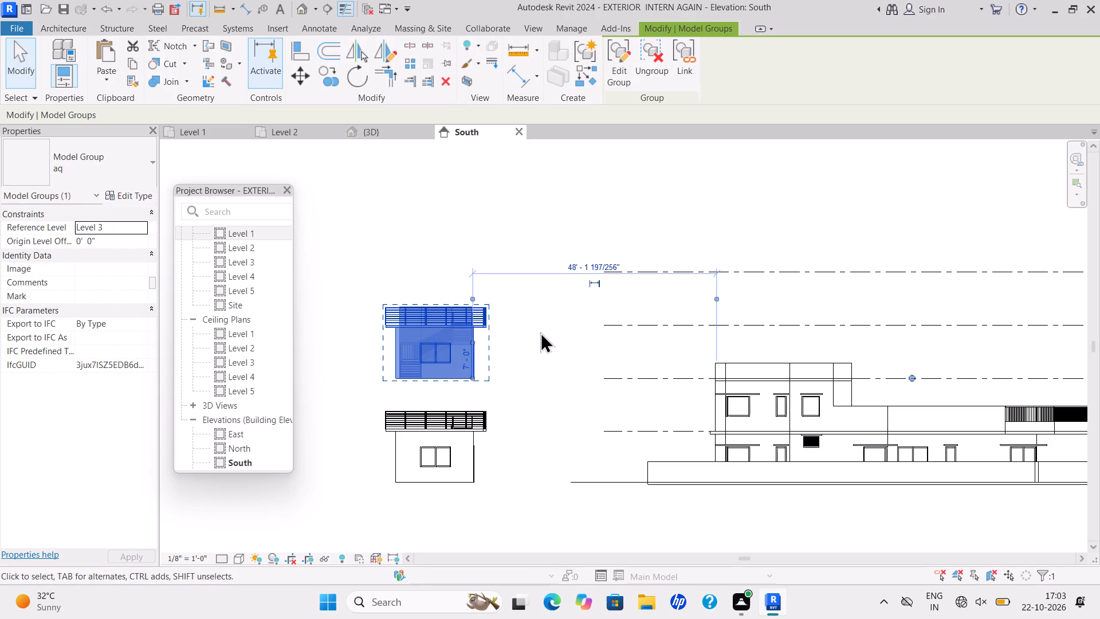
In the South elevation, move the aq group horizontally from beside the house to the end of the upper storey's wall at roof level.
{"action": "scroll", "coordinate": [669, 362], "scroll_direction": "down", "scroll_amount": 2}
{"action": "middle_click_drag", "start_coordinate": [669, 362], "coordinate": [611, 366]}
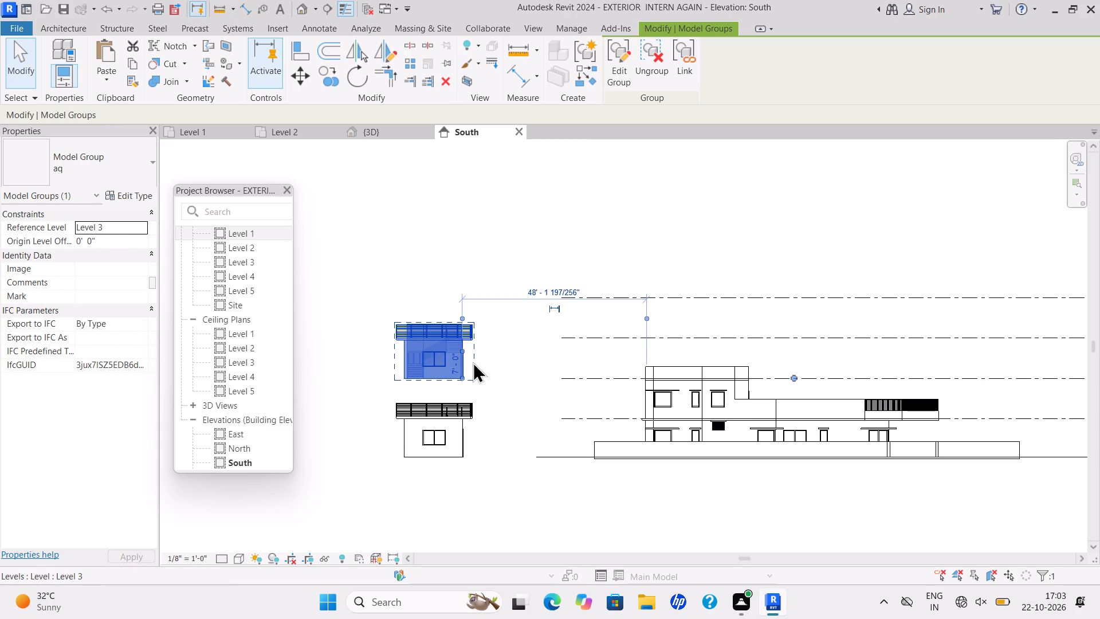
{"action": "left_click", "coordinate": [295, 63]}
{"action": "left_click", "coordinate": [475, 373]}
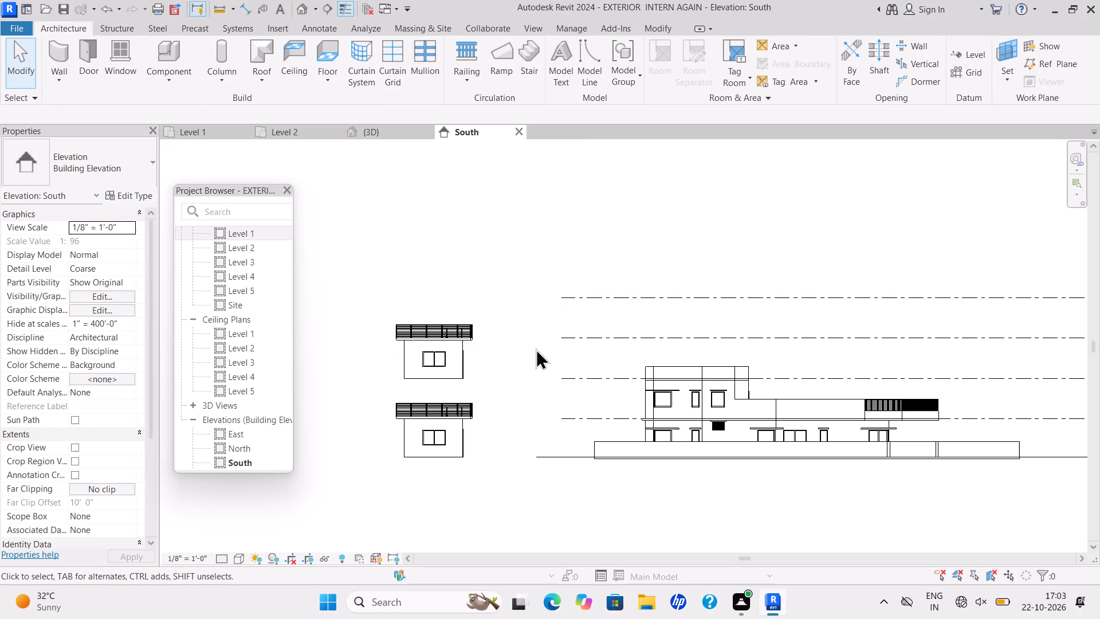
{"action": "left_click", "coordinate": [465, 327]}
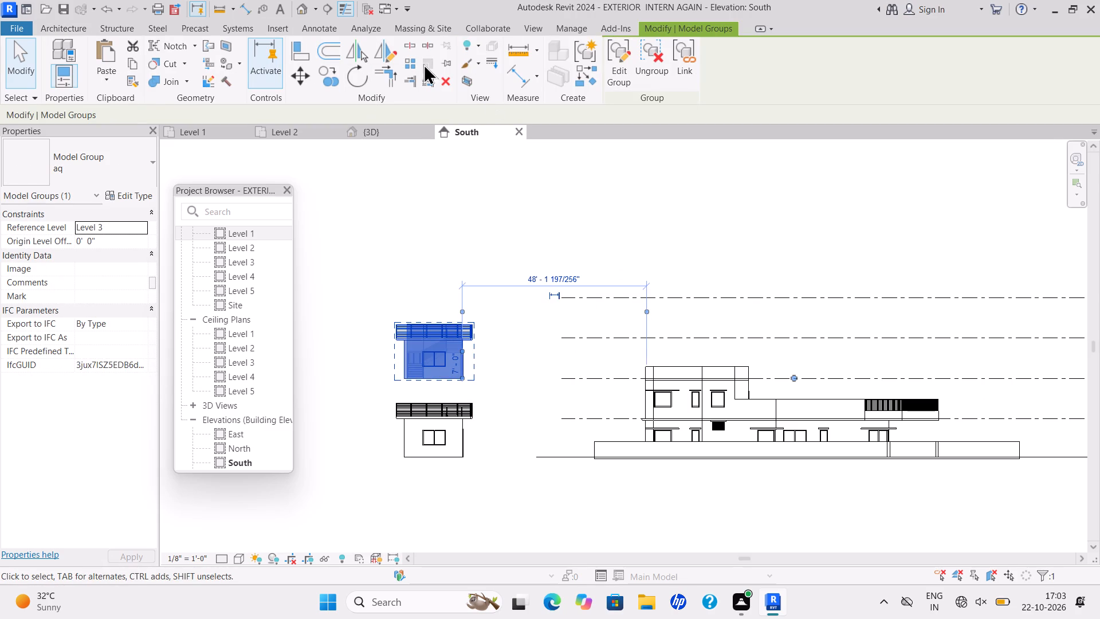
{"action": "left_click", "coordinate": [292, 78]}
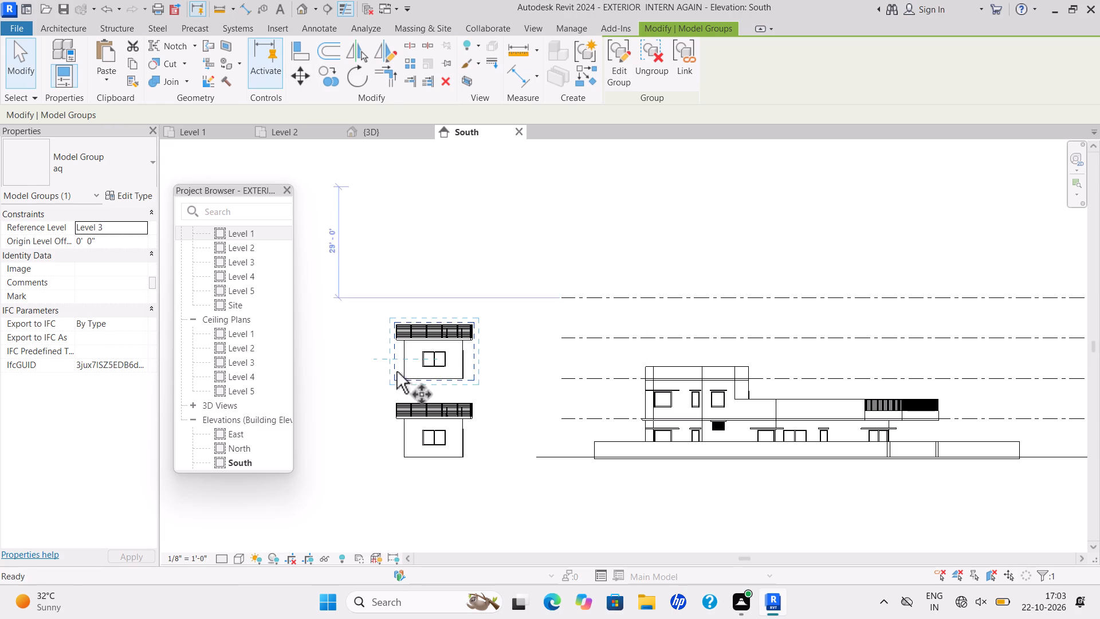
{"action": "scroll", "coordinate": [390, 393], "scroll_direction": "up", "scroll_amount": 10}
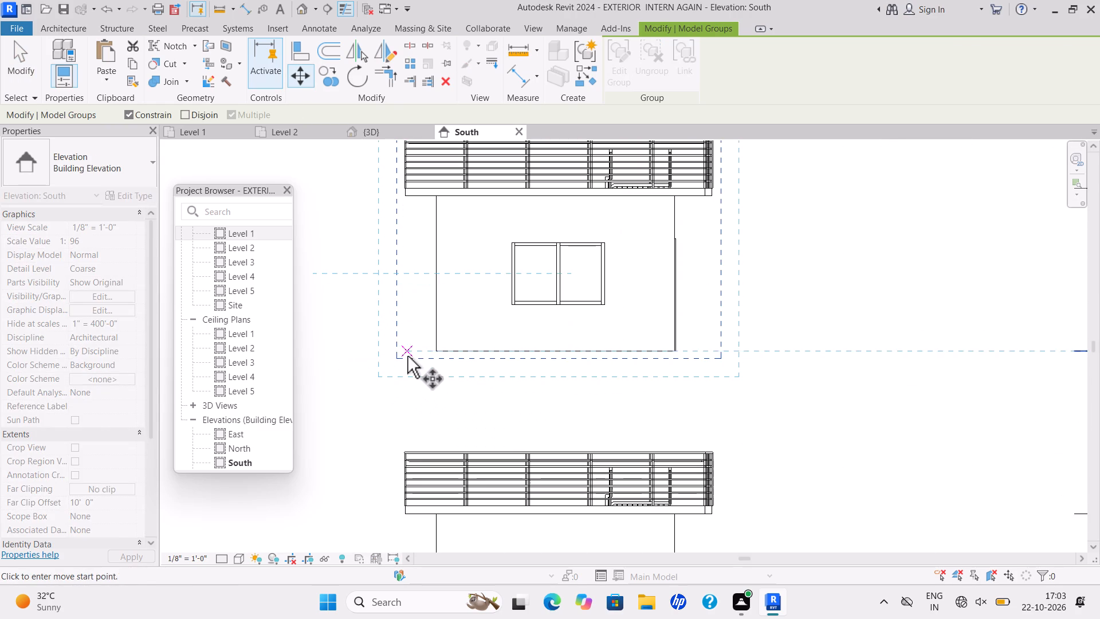
{"action": "left_click", "coordinate": [399, 361]}
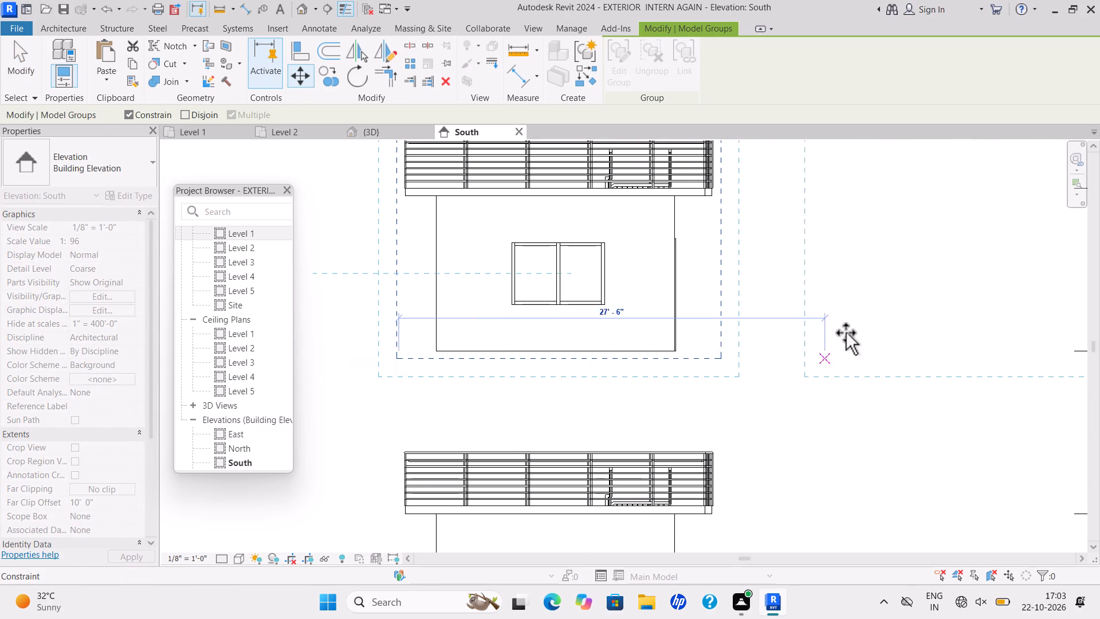
{"action": "scroll", "coordinate": [871, 332], "scroll_direction": "down", "scroll_amount": 4}
{"action": "middle_click_drag", "start_coordinate": [871, 332], "coordinate": [618, 338]}
{"action": "scroll", "coordinate": [895, 364], "scroll_direction": "down", "scroll_amount": 1}
{"action": "middle_click_drag", "start_coordinate": [893, 364], "coordinate": [650, 359]}
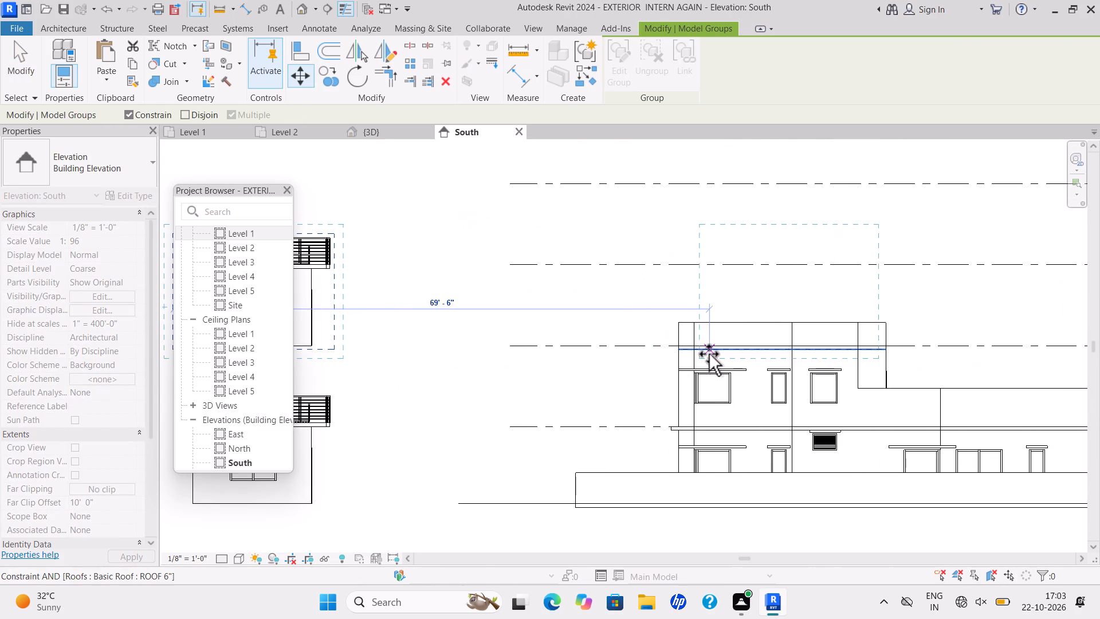
{"action": "scroll", "coordinate": [709, 354], "scroll_direction": "up", "scroll_amount": 4}
{"action": "left_click", "coordinate": [685, 344]}
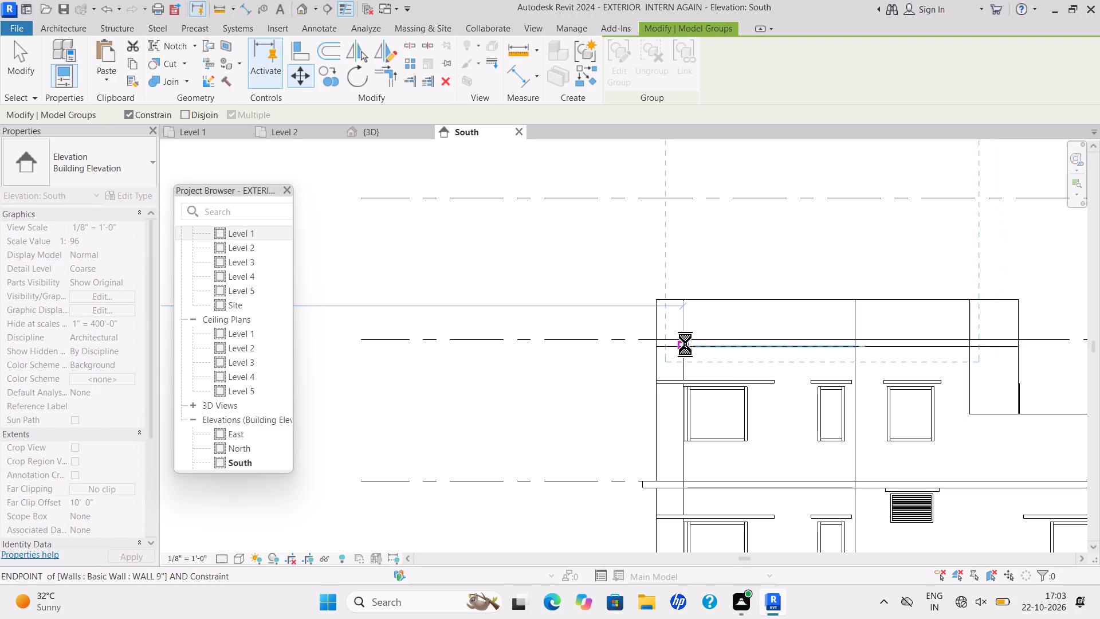
{"action": "scroll", "coordinate": [775, 312], "scroll_direction": "down", "scroll_amount": 5}
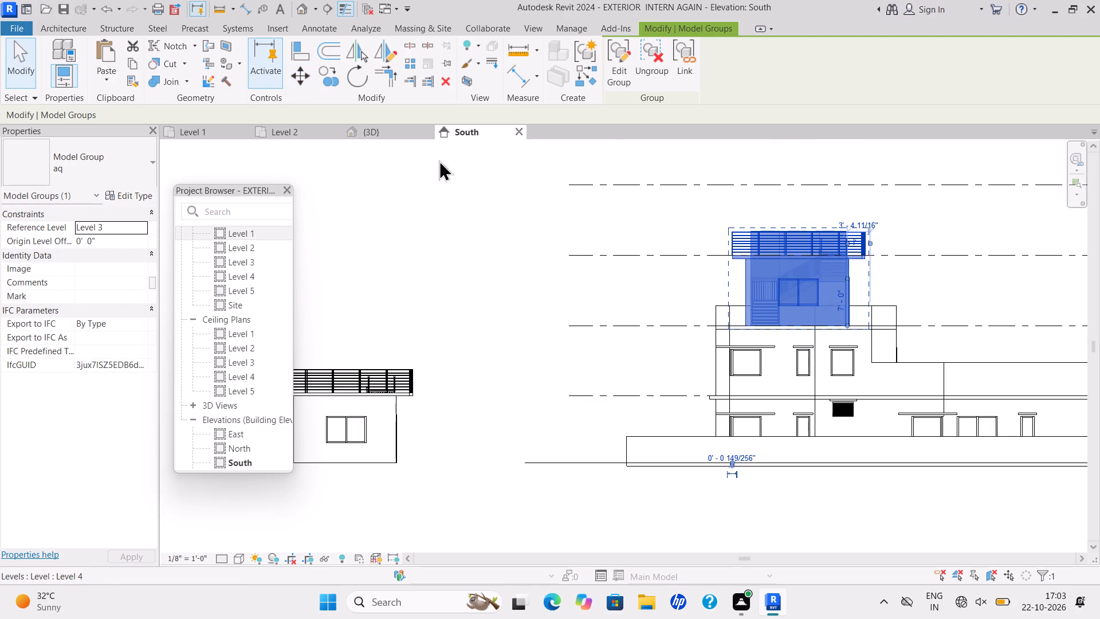
In the 3D view, clear the selection and examine where the aq group sits relative to the main house's upper roof.
{"action": "left_click_drag", "start_coordinate": [380, 133], "coordinate": [382, 142]}
{"action": "scroll", "coordinate": [944, 285], "scroll_direction": "down", "scroll_amount": 2}
{"action": "middle_click_drag", "start_coordinate": [949, 296], "coordinate": [882, 354]}
{"action": "scroll", "coordinate": [1037, 349], "scroll_direction": "up", "scroll_amount": 4}
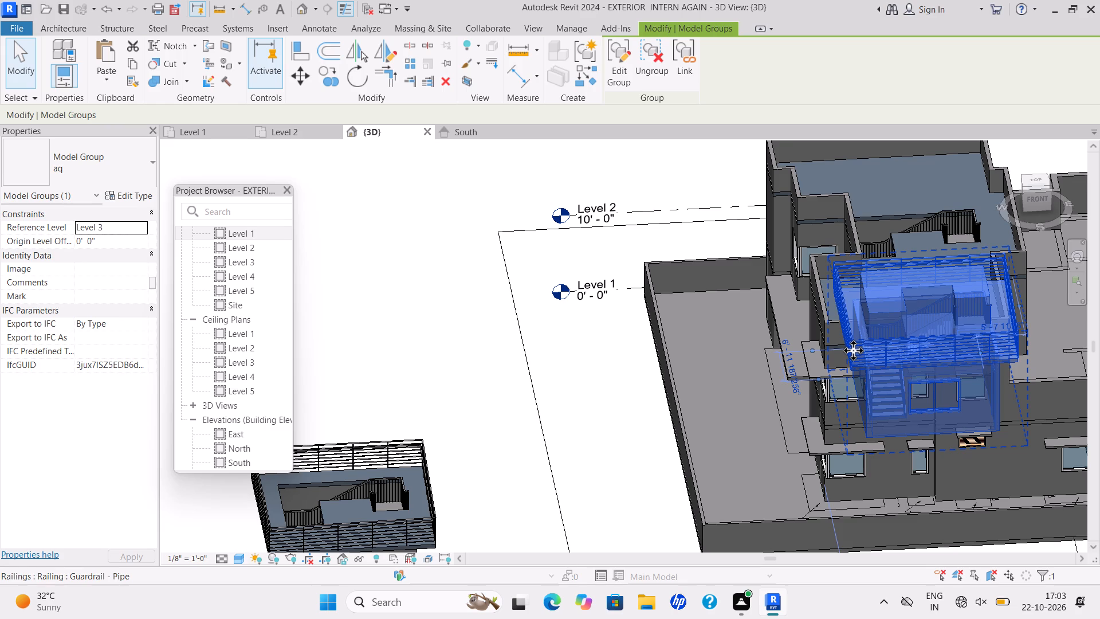
{"action": "key", "text": "Escape"}
{"action": "scroll", "coordinate": [853, 350], "scroll_direction": "up", "scroll_amount": 4}
{"action": "scroll", "coordinate": [854, 355], "scroll_direction": "down", "scroll_amount": 1}
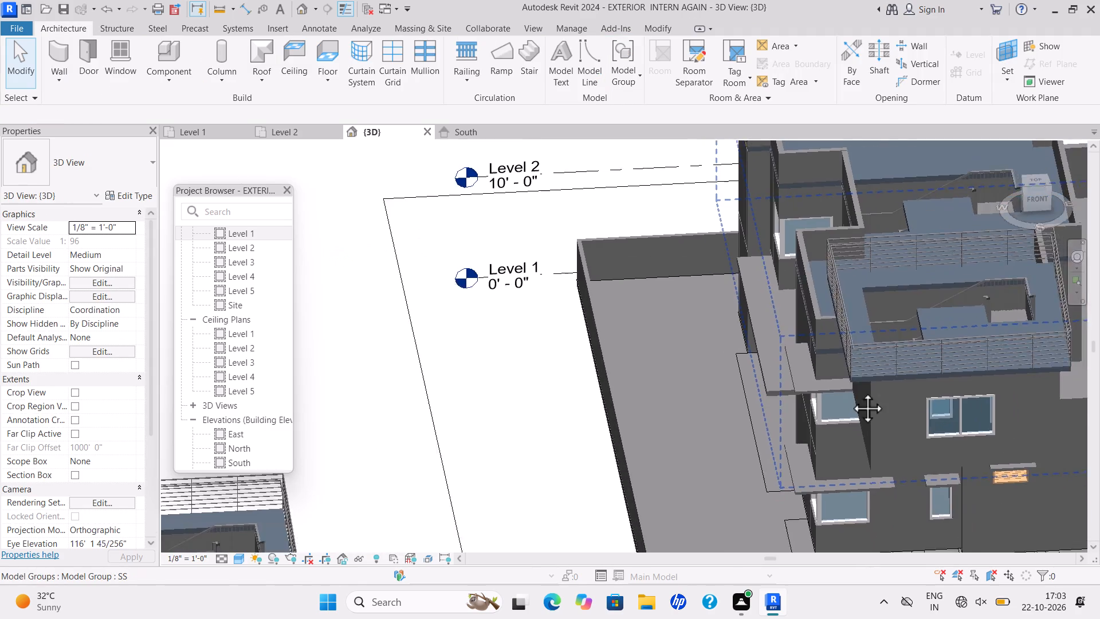
{"action": "middle_click_drag", "start_coordinate": [907, 399], "coordinate": [1051, 339], "text": "shift"}
{"action": "scroll", "coordinate": [1051, 344], "scroll_direction": "down", "scroll_amount": 2, "text": "shift"}
{"action": "middle_click_drag", "start_coordinate": [1026, 326], "coordinate": [486, 471]}
{"action": "middle_click_drag", "start_coordinate": [535, 471], "coordinate": [679, 465], "text": "shift"}
{"action": "middle_click_drag", "start_coordinate": [751, 380], "coordinate": [579, 425]}
{"action": "middle_click_drag", "start_coordinate": [649, 420], "coordinate": [572, 358]}
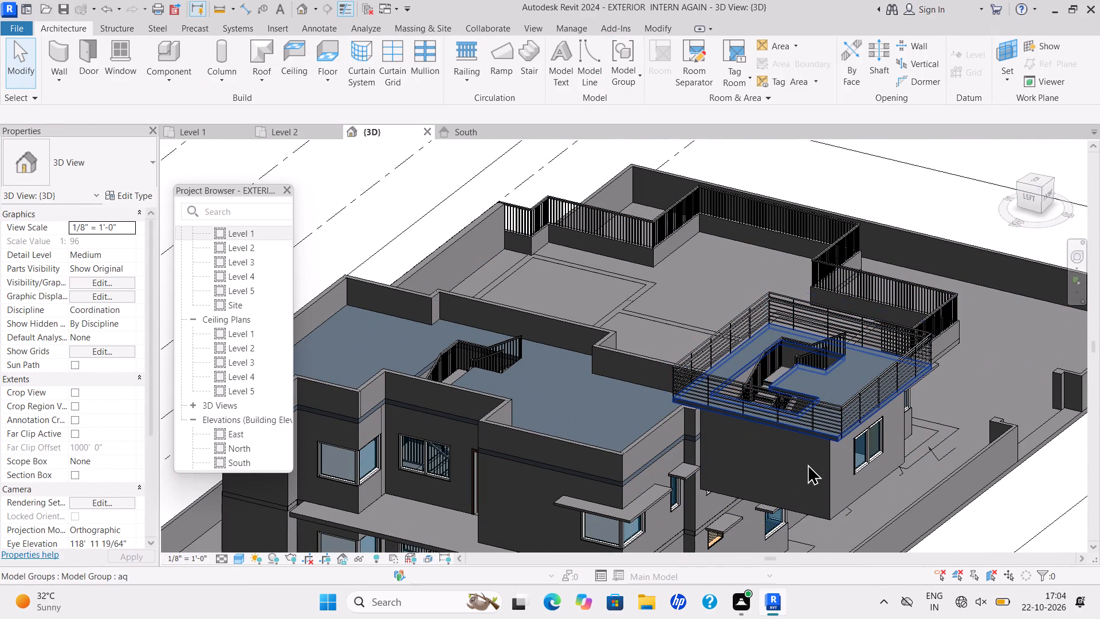
In the 3D view, move the aq group by its lower wall corner from beside the house onto the upper roof, at the parapet.
{"action": "left_click", "coordinate": [872, 427]}
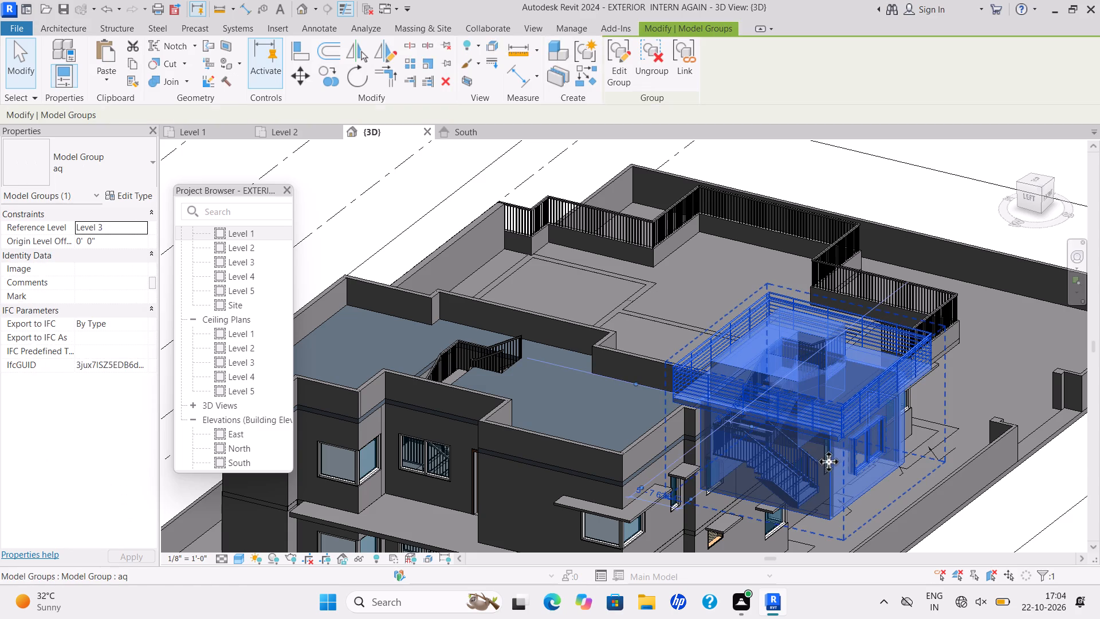
{"action": "scroll", "coordinate": [812, 483], "scroll_direction": "down", "scroll_amount": 1}
{"action": "middle_click_drag", "start_coordinate": [808, 483], "coordinate": [854, 448]}
{"action": "scroll", "coordinate": [851, 448], "scroll_direction": "down", "scroll_amount": 1, "text": "shift"}
{"action": "middle_click_drag", "start_coordinate": [554, 522], "coordinate": [602, 578], "text": "shift"}
{"action": "scroll", "coordinate": [601, 585], "scroll_direction": "down", "scroll_amount": 1, "text": "shift"}
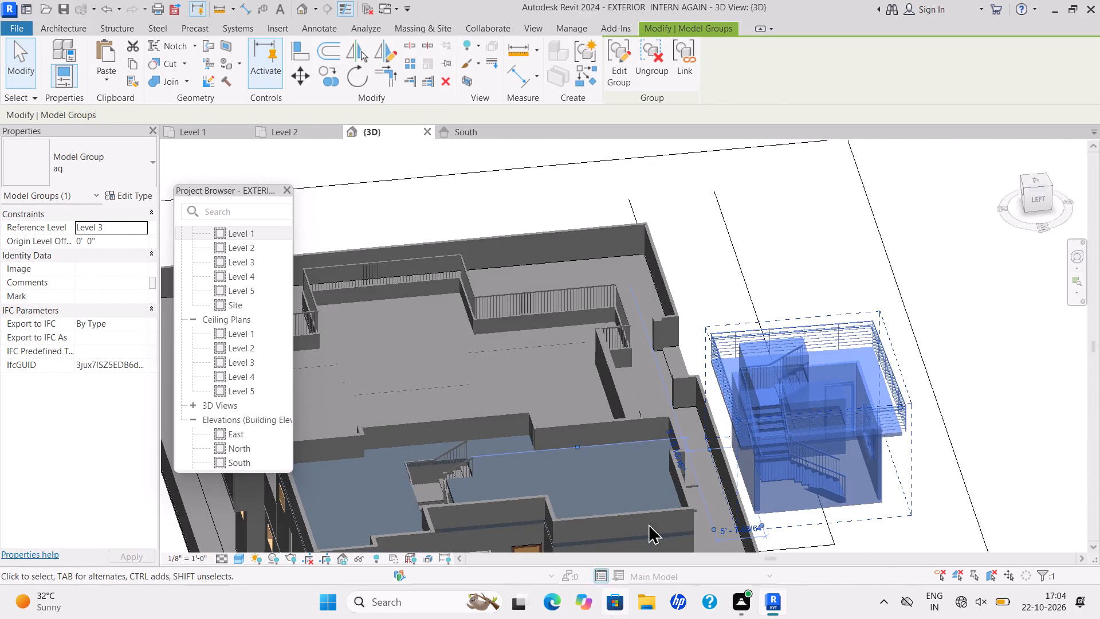
{"action": "scroll", "coordinate": [616, 408], "scroll_direction": "down", "scroll_amount": 2}
{"action": "middle_click_drag", "start_coordinate": [615, 406], "coordinate": [630, 381]}
{"action": "scroll", "coordinate": [483, 312], "scroll_direction": "down", "scroll_amount": 3}
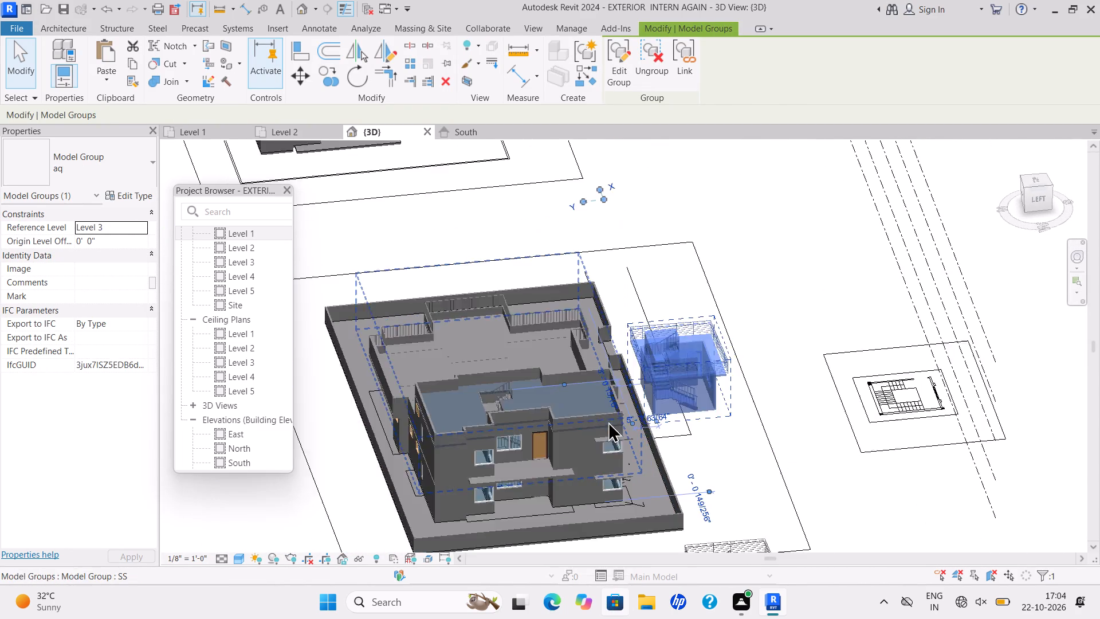
{"action": "scroll", "coordinate": [608, 421], "scroll_direction": "down", "scroll_amount": 1}
{"action": "middle_click_drag", "start_coordinate": [604, 422], "coordinate": [557, 342]}
{"action": "scroll", "coordinate": [557, 342], "scroll_direction": "up", "scroll_amount": 6, "text": "shift"}
{"action": "middle_click_drag", "start_coordinate": [571, 406], "coordinate": [556, 399]}
{"action": "scroll", "coordinate": [561, 403], "scroll_direction": "up", "scroll_amount": 3}
{"action": "middle_click_drag", "start_coordinate": [579, 397], "coordinate": [590, 412]}
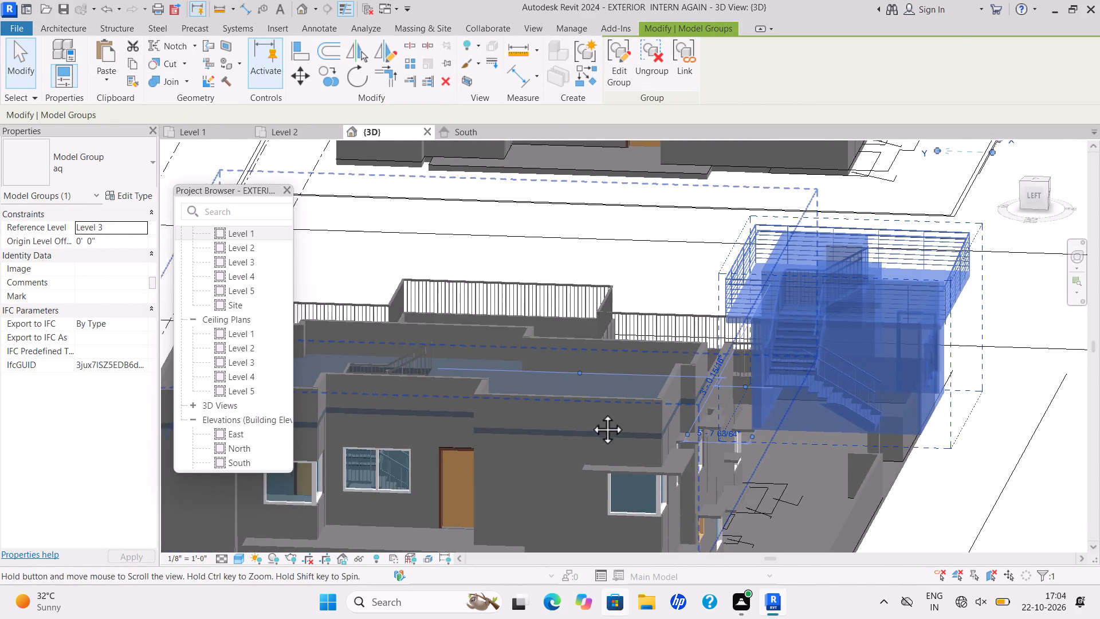
{"action": "middle_click_drag", "start_coordinate": [590, 412], "coordinate": [624, 437]}
{"action": "scroll", "coordinate": [590, 418], "scroll_direction": "down", "scroll_amount": 1}
{"action": "middle_click_drag", "start_coordinate": [587, 425], "coordinate": [595, 446]}
{"action": "scroll", "coordinate": [576, 434], "scroll_direction": "up", "scroll_amount": 2}
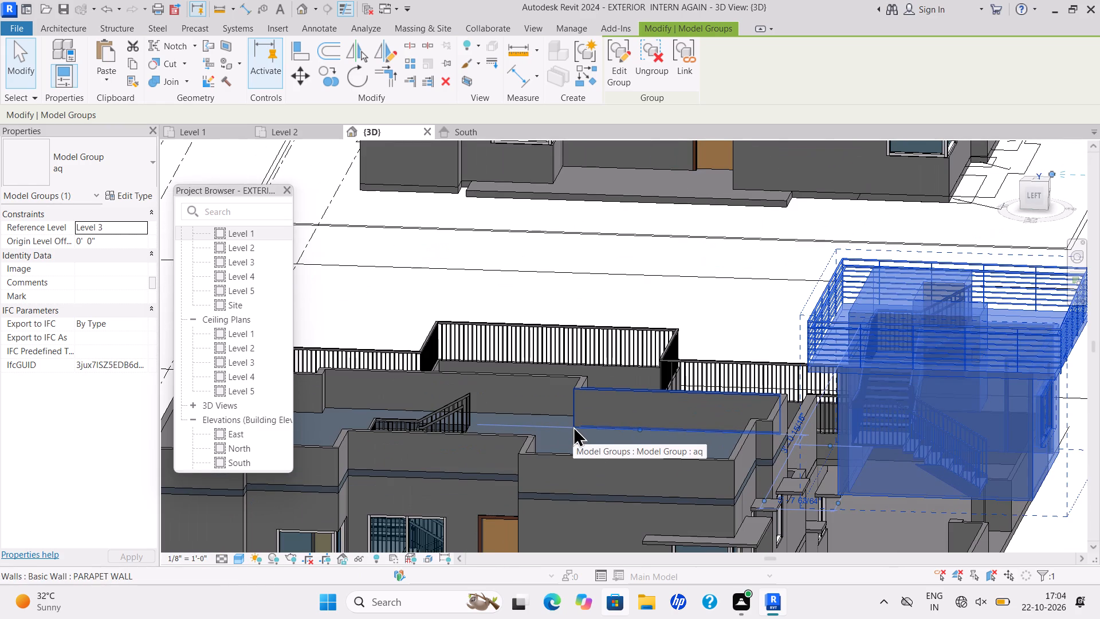
{"action": "left_click", "coordinate": [298, 77]}
{"action": "left_click", "coordinate": [835, 495]}
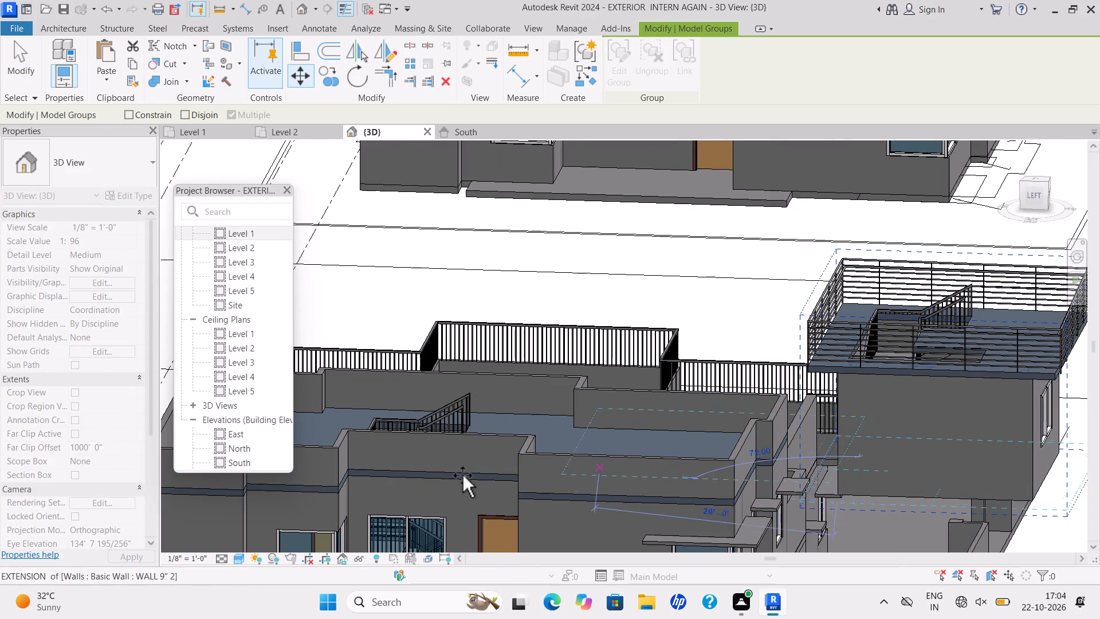
{"action": "scroll", "coordinate": [382, 479], "scroll_direction": "down", "scroll_amount": 1}
{"action": "middle_click_drag", "start_coordinate": [382, 477], "coordinate": [555, 500]}
{"action": "left_click", "coordinate": [521, 488]}
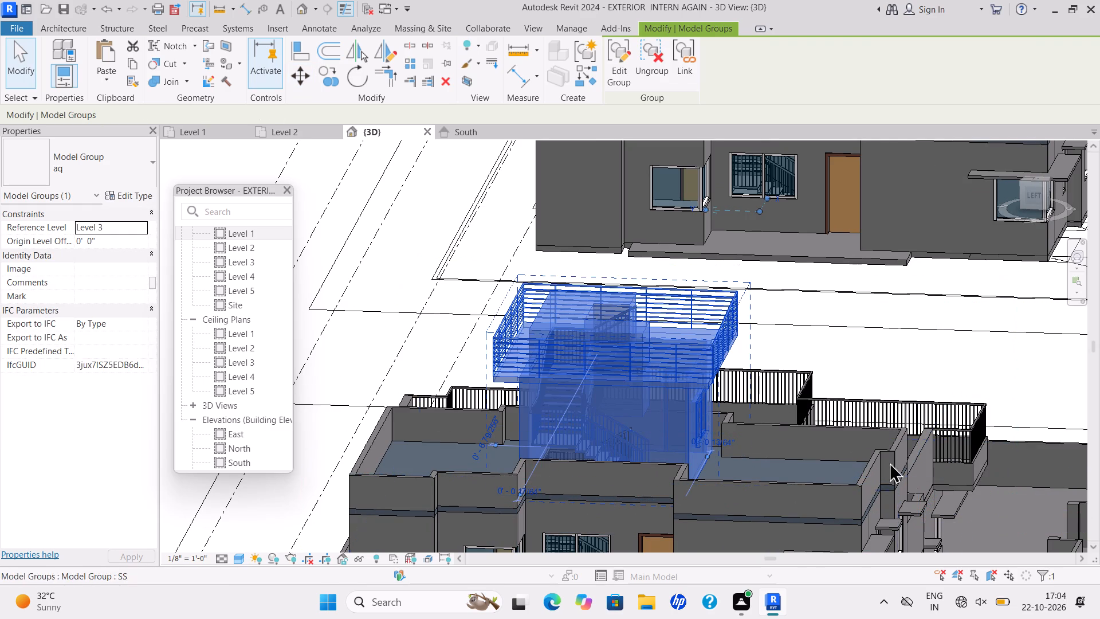
Move the aq group slightly sideways from its lower wall corner to the face of the adjacent 9-inch parapet wall.
{"action": "scroll", "coordinate": [912, 482], "scroll_direction": "down", "scroll_amount": 1}
{"action": "middle_click_drag", "start_coordinate": [913, 486], "coordinate": [704, 550]}
{"action": "scroll", "coordinate": [610, 487], "scroll_direction": "up", "scroll_amount": 3}
{"action": "scroll", "coordinate": [627, 492], "scroll_direction": "down", "scroll_amount": 1, "text": "shift"}
{"action": "middle_click_drag", "start_coordinate": [628, 492], "coordinate": [641, 494], "text": "shift"}
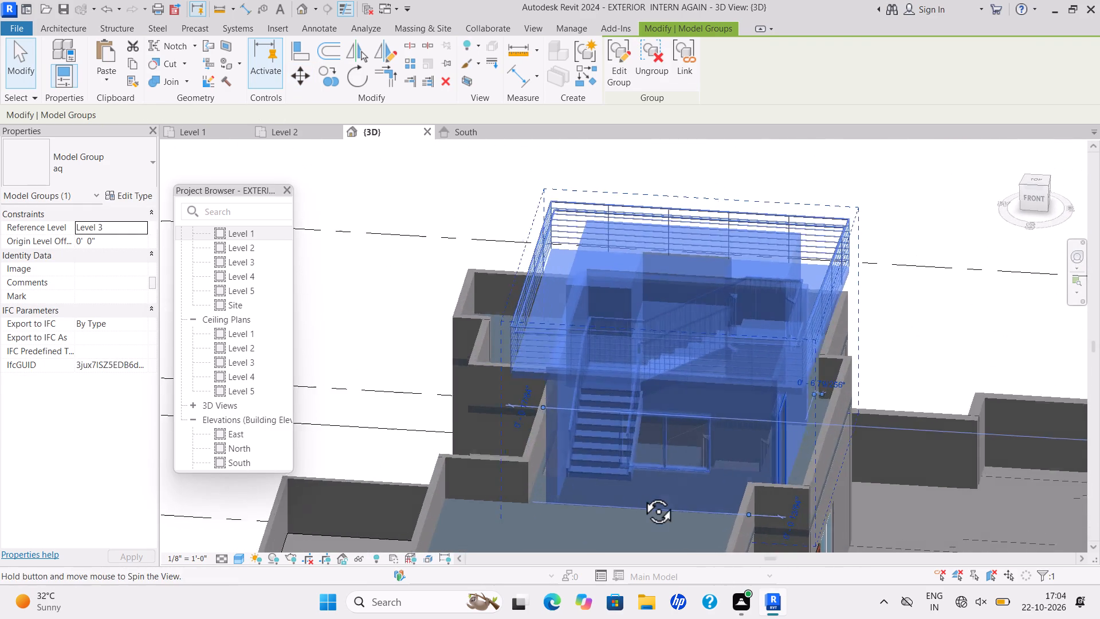
{"action": "middle_click_drag", "start_coordinate": [641, 494], "coordinate": [655, 494], "text": "shift"}
{"action": "scroll", "coordinate": [582, 489], "scroll_direction": "up", "scroll_amount": 2}
{"action": "scroll", "coordinate": [577, 484], "scroll_direction": "down", "scroll_amount": 2}
{"action": "middle_click_drag", "start_coordinate": [575, 486], "coordinate": [561, 495]}
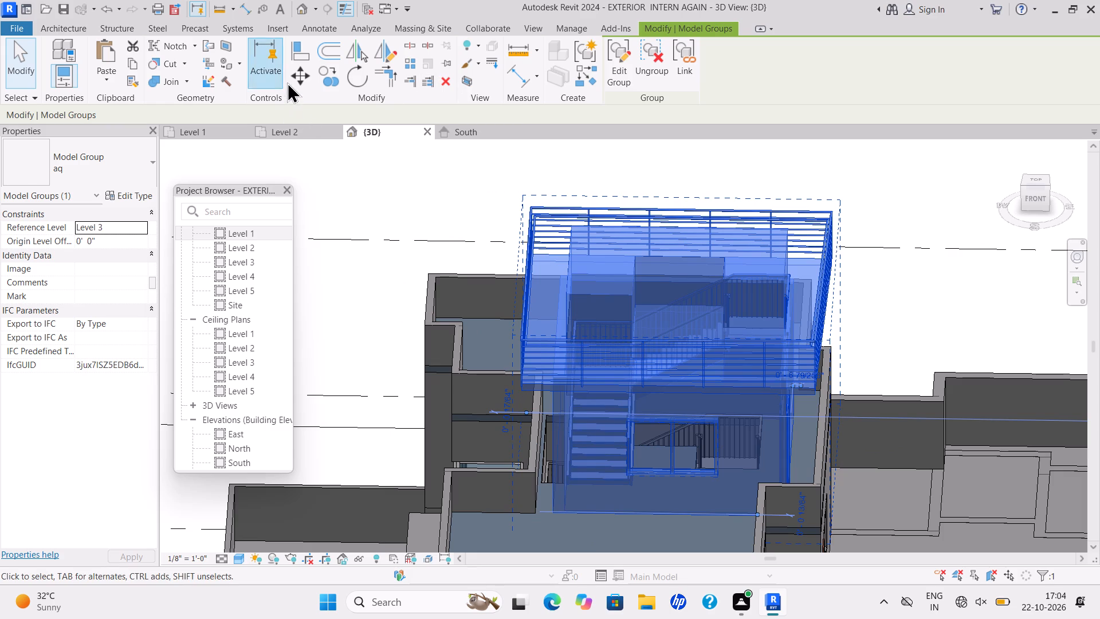
{"action": "left_click", "coordinate": [292, 77]}
{"action": "left_click", "coordinate": [553, 510]}
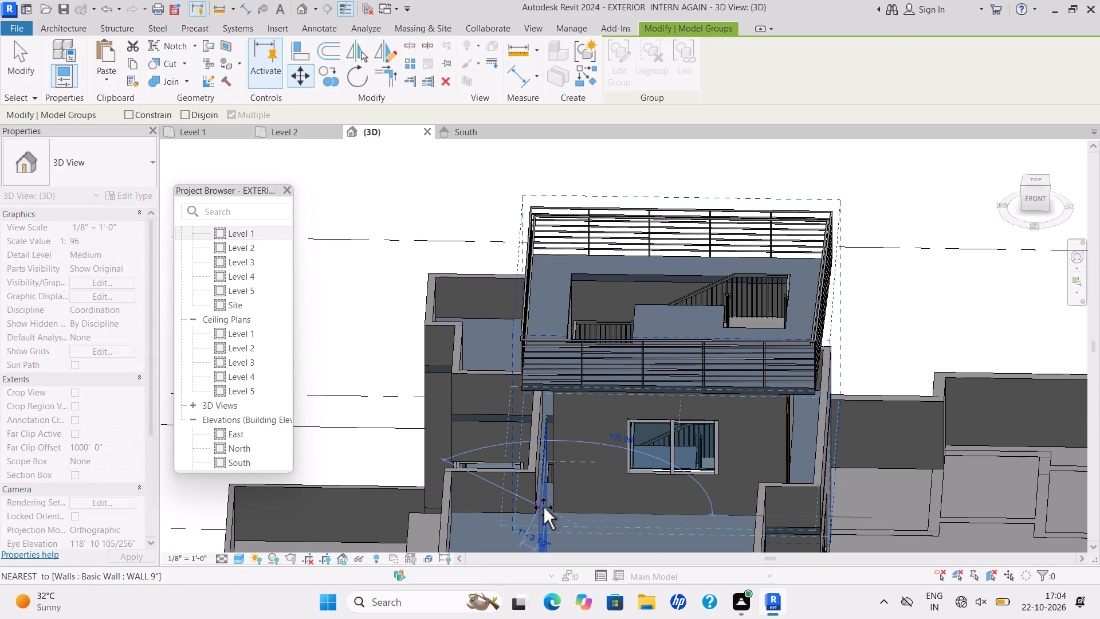
{"action": "left_click", "coordinate": [542, 507]}
Examine up close how the aq group's walls and stair meet the adjacent parapet, and clear the selection.
{"action": "scroll", "coordinate": [557, 489], "scroll_direction": "up", "scroll_amount": 2}
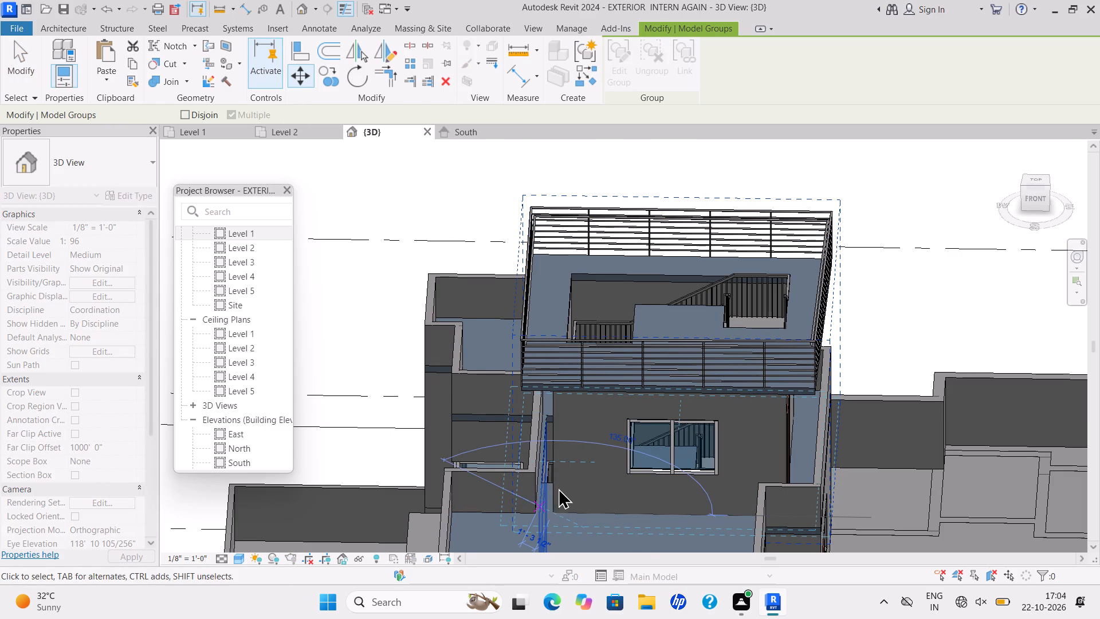
{"action": "scroll", "coordinate": [558, 488], "scroll_direction": "up", "scroll_amount": 3}
{"action": "middle_click_drag", "start_coordinate": [539, 491], "coordinate": [579, 496], "text": "shift"}
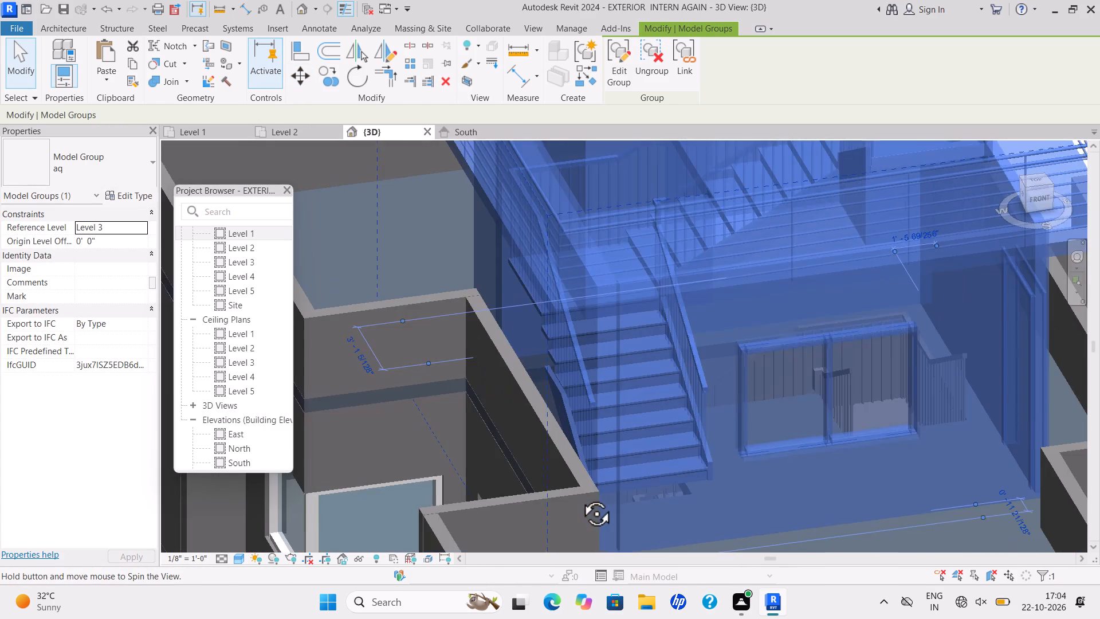
{"action": "middle_click_drag", "start_coordinate": [579, 496], "coordinate": [582, 496], "text": "shift"}
{"action": "middle_click_drag", "start_coordinate": [567, 504], "coordinate": [503, 527], "text": "shift"}
{"action": "scroll", "coordinate": [503, 453], "scroll_direction": "up", "scroll_amount": 4}
{"action": "scroll", "coordinate": [525, 449], "scroll_direction": "down", "scroll_amount": 1}
{"action": "middle_click_drag", "start_coordinate": [543, 460], "coordinate": [637, 443], "text": "shift"}
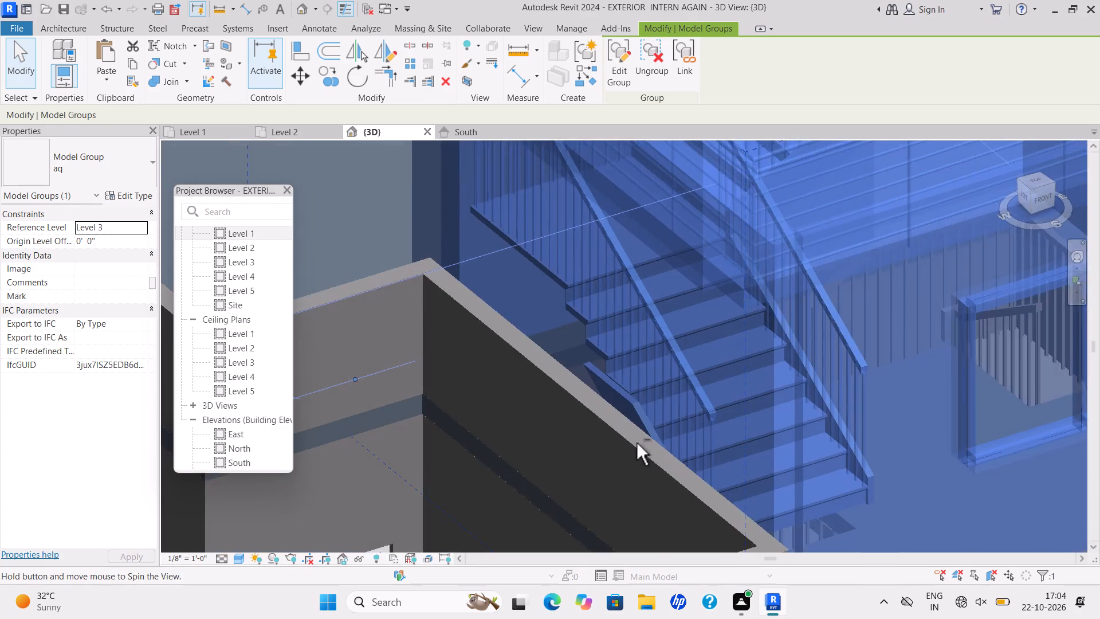
{"action": "middle_click_drag", "start_coordinate": [637, 443], "coordinate": [639, 445], "text": "shift"}
{"action": "scroll", "coordinate": [637, 443], "scroll_direction": "down", "scroll_amount": 1}
{"action": "middle_click_drag", "start_coordinate": [628, 457], "coordinate": [554, 505], "text": "shift"}
{"action": "scroll", "coordinate": [556, 433], "scroll_direction": "up", "scroll_amount": 3}
{"action": "scroll", "coordinate": [570, 425], "scroll_direction": "down", "scroll_amount": 2}
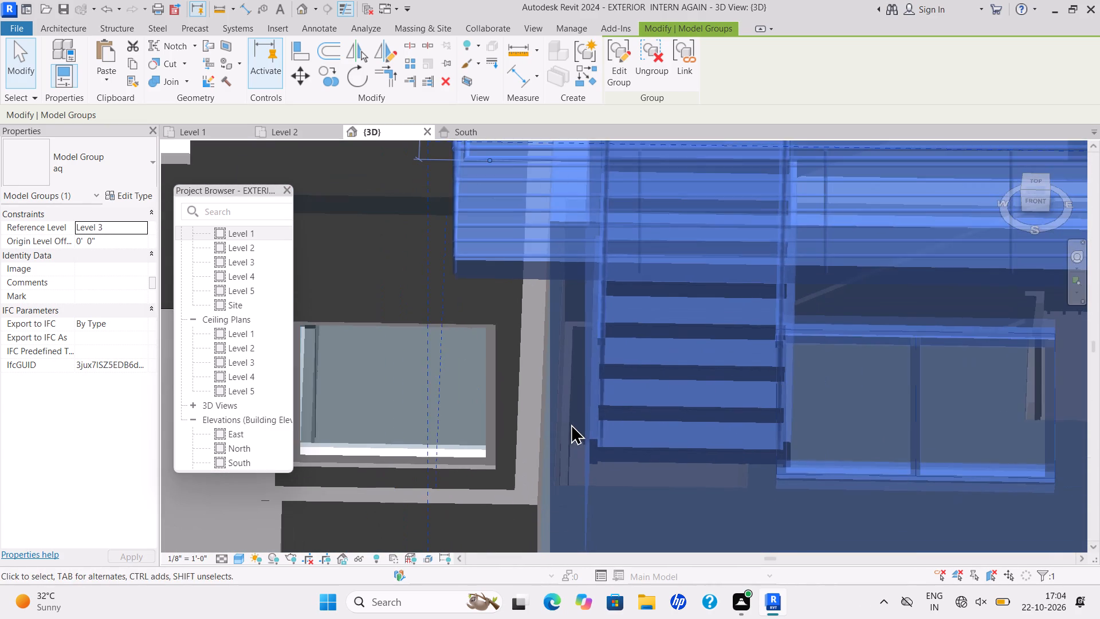
{"action": "scroll", "coordinate": [629, 411], "scroll_direction": "down", "scroll_amount": 5}
{"action": "scroll", "coordinate": [628, 409], "scroll_direction": "up", "scroll_amount": 1}
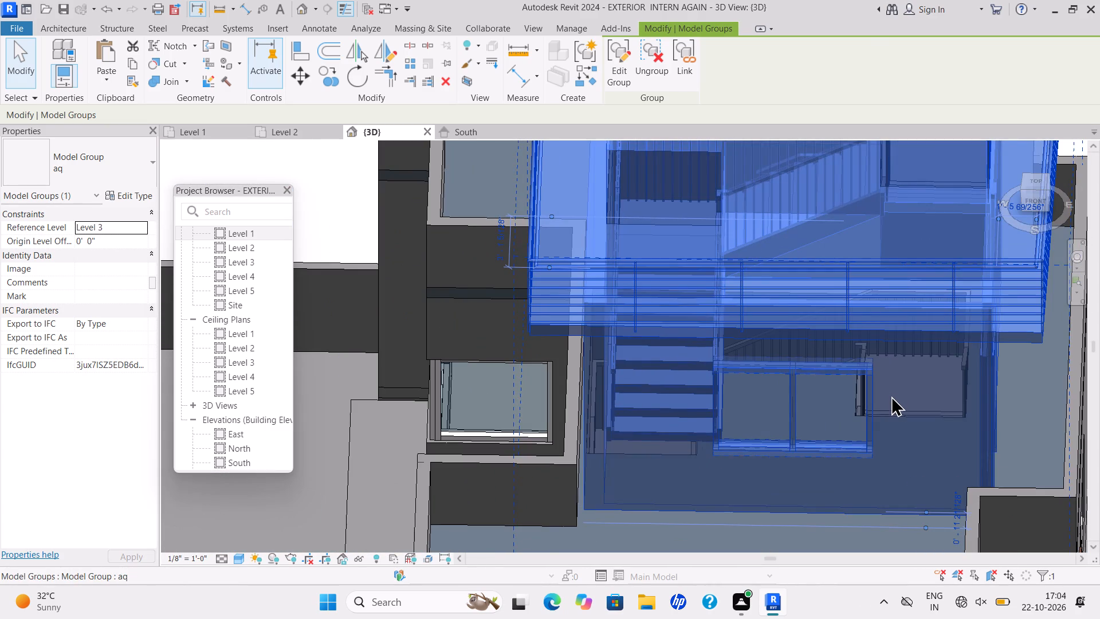
{"action": "key", "text": "Escape"}
Inspect the rooftop stair block's placement on the upper roof from several sides, including a front view of the whole house.
{"action": "scroll", "coordinate": [936, 403], "scroll_direction": "down", "scroll_amount": 5}
{"action": "scroll", "coordinate": [952, 450], "scroll_direction": "down", "scroll_amount": 2}
{"action": "middle_click_drag", "start_coordinate": [950, 450], "coordinate": [909, 472], "text": "shift"}
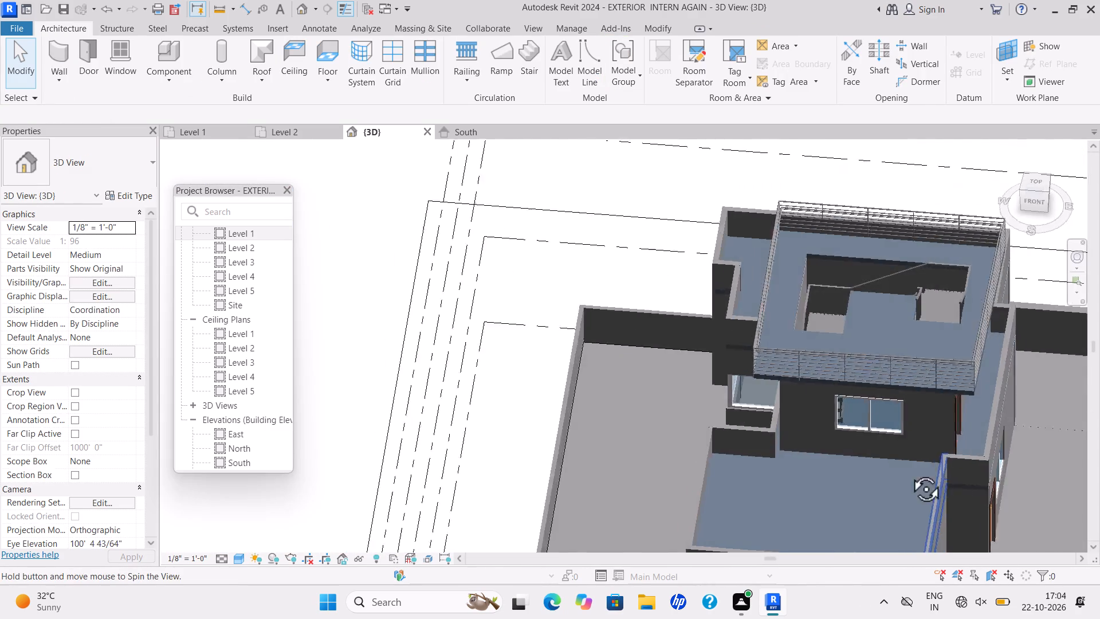
{"action": "middle_click_drag", "start_coordinate": [909, 472], "coordinate": [831, 463], "text": "shift"}
{"action": "scroll", "coordinate": [898, 429], "scroll_direction": "up", "scroll_amount": 4}
{"action": "scroll", "coordinate": [899, 428], "scroll_direction": "down", "scroll_amount": 2, "text": "shift"}
{"action": "middle_click_drag", "start_coordinate": [901, 428], "coordinate": [934, 412], "text": "shift"}
{"action": "middle_click_drag", "start_coordinate": [919, 404], "coordinate": [936, 412], "text": "shift"}
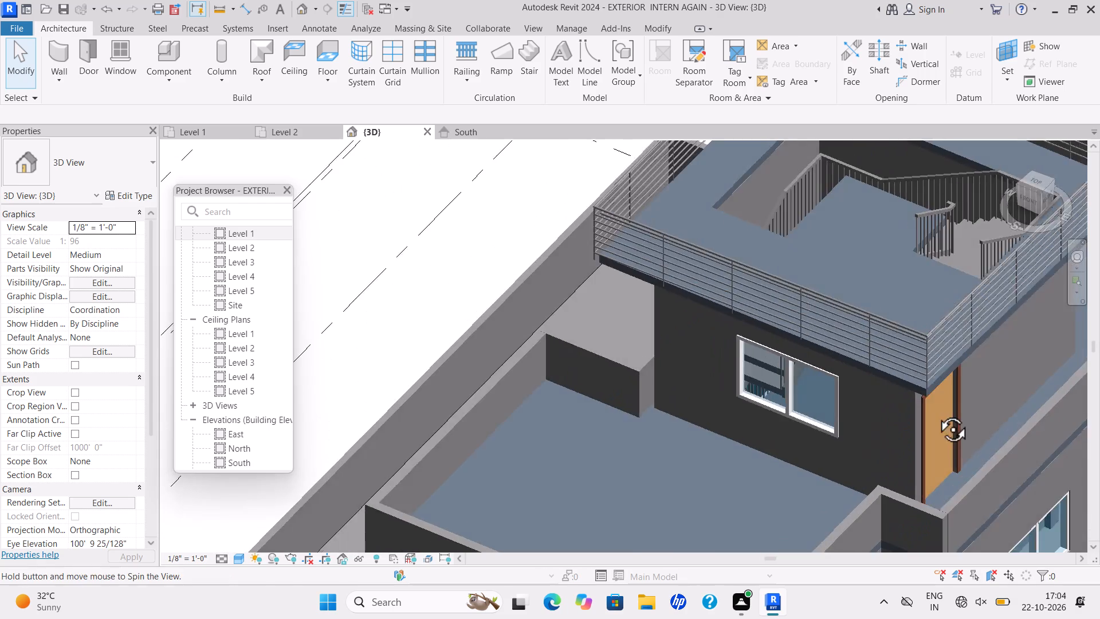
{"action": "middle_click_drag", "start_coordinate": [936, 412], "coordinate": [945, 409], "text": "shift"}
{"action": "scroll", "coordinate": [950, 399], "scroll_direction": "down", "scroll_amount": 4}
{"action": "middle_click_drag", "start_coordinate": [950, 401], "coordinate": [937, 436]}
{"action": "middle_click_drag", "start_coordinate": [934, 427], "coordinate": [882, 438], "text": "shift"}
{"action": "scroll", "coordinate": [934, 427], "scroll_direction": "down", "scroll_amount": 1, "text": "shift"}
{"action": "scroll", "coordinate": [932, 433], "scroll_direction": "down", "scroll_amount": 1}
{"action": "middle_click_drag", "start_coordinate": [932, 433], "coordinate": [991, 407], "text": "shift"}
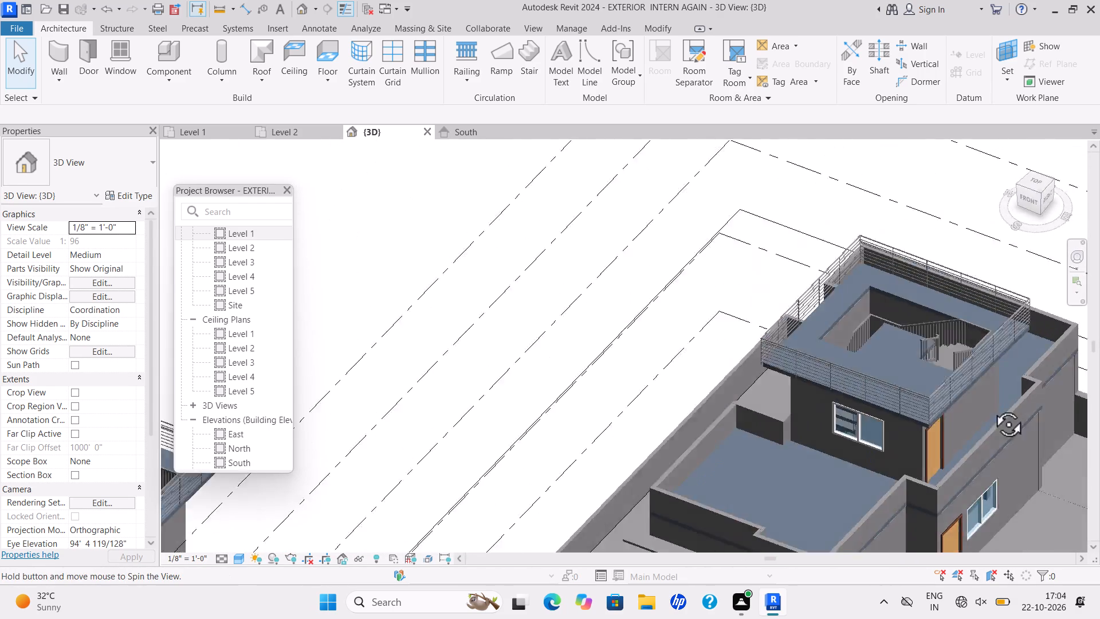
{"action": "middle_click_drag", "start_coordinate": [991, 407], "coordinate": [1037, 378], "text": "shift"}
{"action": "middle_click_drag", "start_coordinate": [973, 405], "coordinate": [1052, 393], "text": "shift"}
{"action": "middle_click_drag", "start_coordinate": [1043, 388], "coordinate": [928, 437]}
{"action": "scroll", "coordinate": [954, 430], "scroll_direction": "up", "scroll_amount": 1}
{"action": "scroll", "coordinate": [954, 428], "scroll_direction": "down", "scroll_amount": 1}
{"action": "middle_click_drag", "start_coordinate": [954, 428], "coordinate": [869, 463], "text": "shift"}
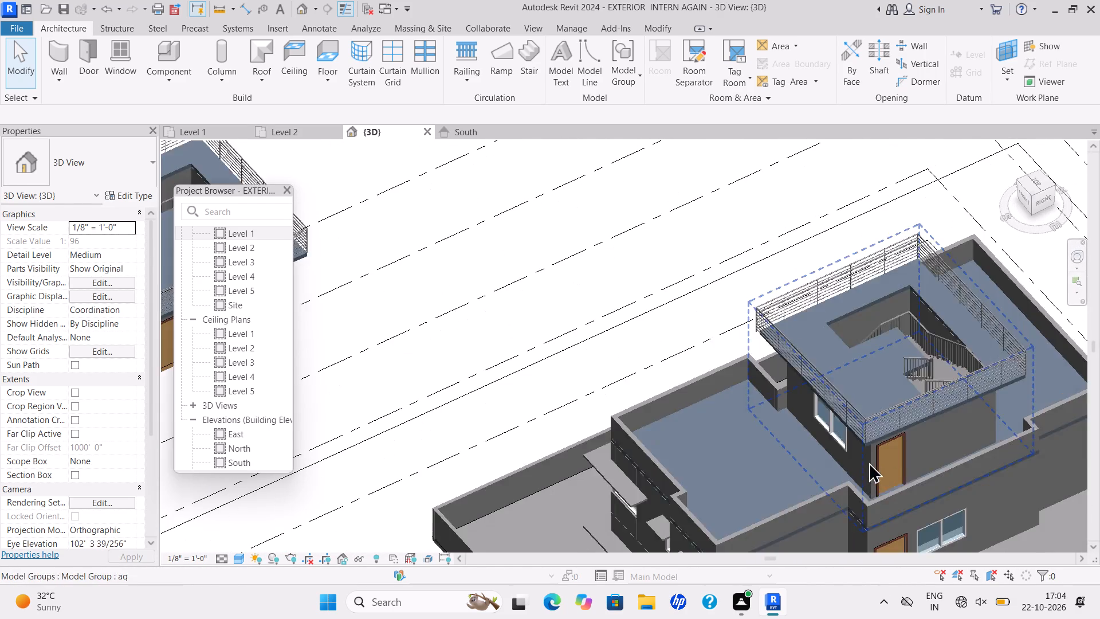
{"action": "scroll", "coordinate": [957, 428], "scroll_direction": "down", "scroll_amount": 17}
{"action": "middle_click_drag", "start_coordinate": [955, 422], "coordinate": [866, 356], "text": "shift"}
{"action": "middle_click_drag", "start_coordinate": [883, 528], "coordinate": [1017, 411]}
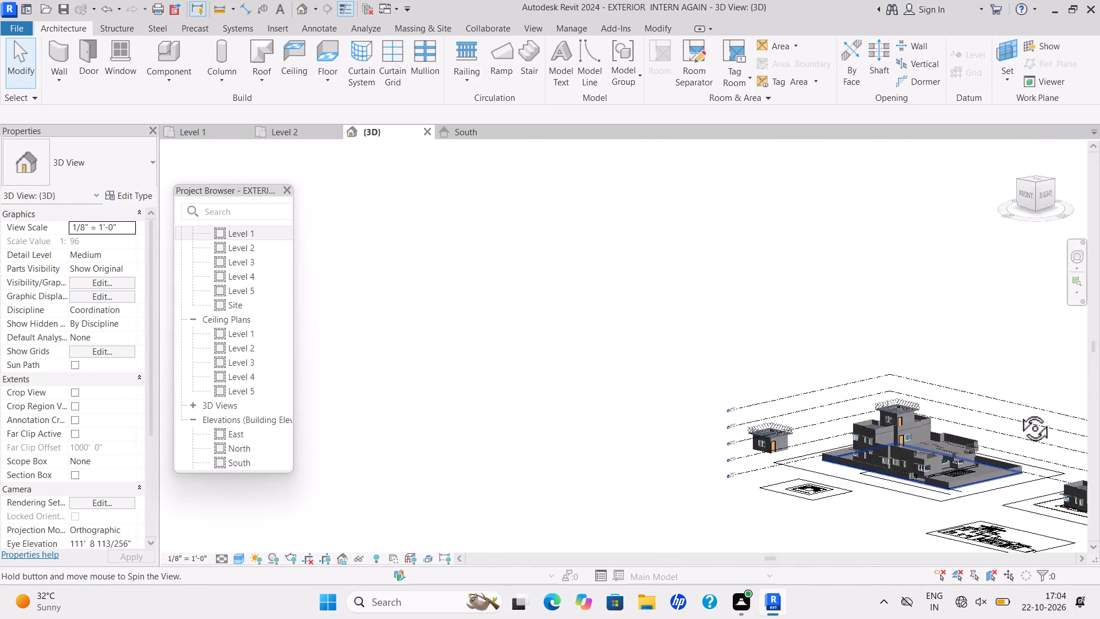
{"action": "middle_click_drag", "start_coordinate": [1017, 411], "coordinate": [1026, 399]}
{"action": "scroll", "coordinate": [988, 445], "scroll_direction": "up", "scroll_amount": 6}
{"action": "middle_click_drag", "start_coordinate": [967, 492], "coordinate": [1051, 499], "text": "shift"}
{"action": "middle_click_drag", "start_coordinate": [968, 476], "coordinate": [770, 516]}
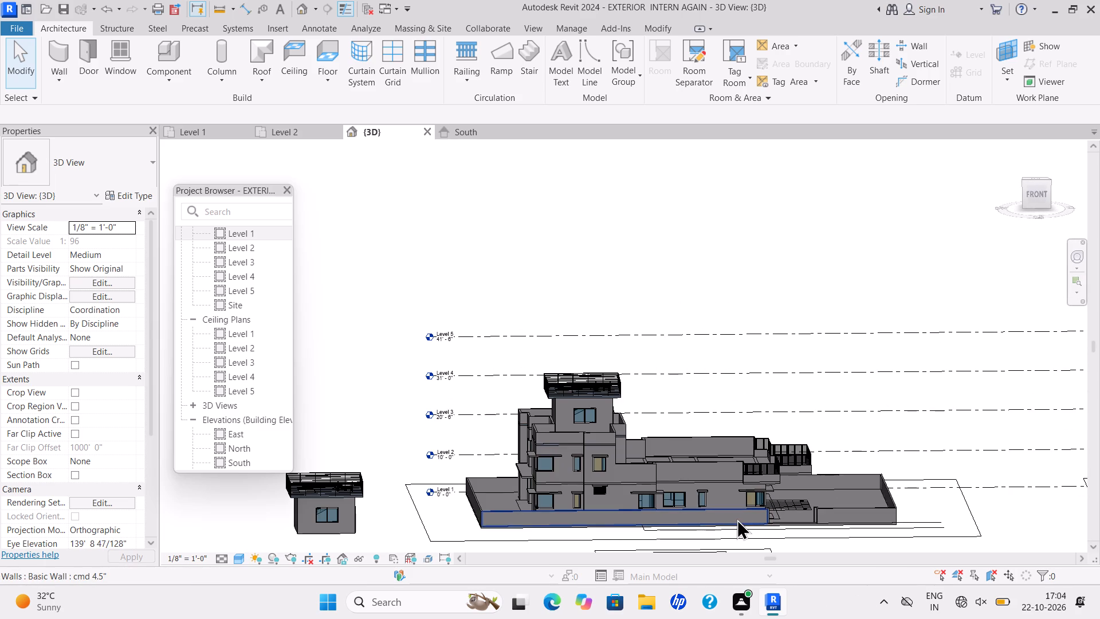
{"action": "key", "text": "Escape"}
{"action": "key", "text": "Escape"}
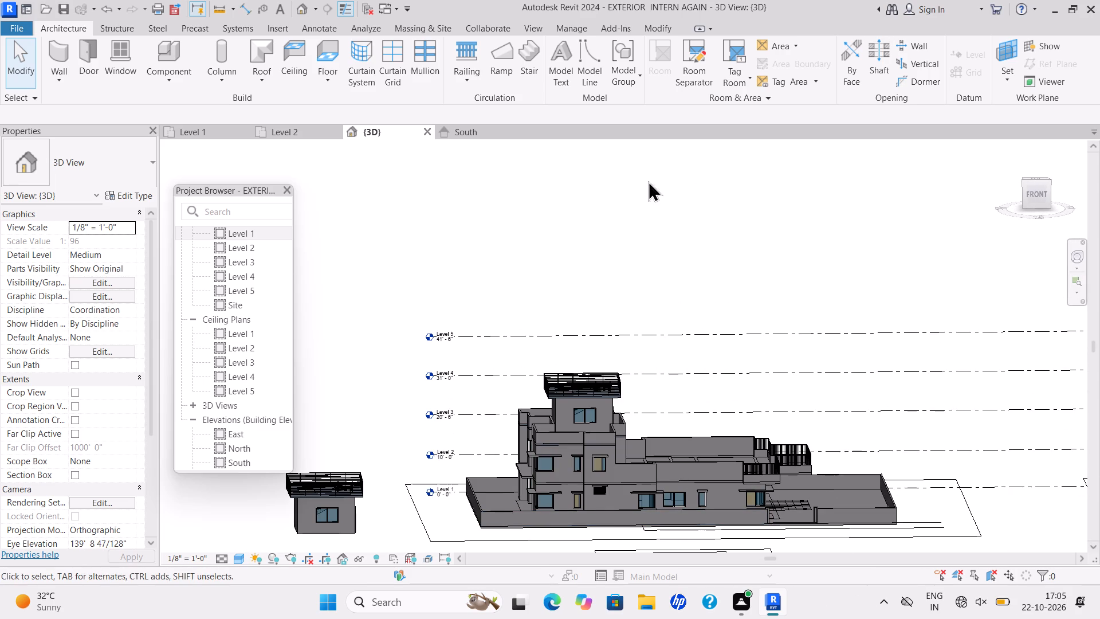
{"action": "scroll", "coordinate": [742, 447], "scroll_direction": "up", "scroll_amount": 5}
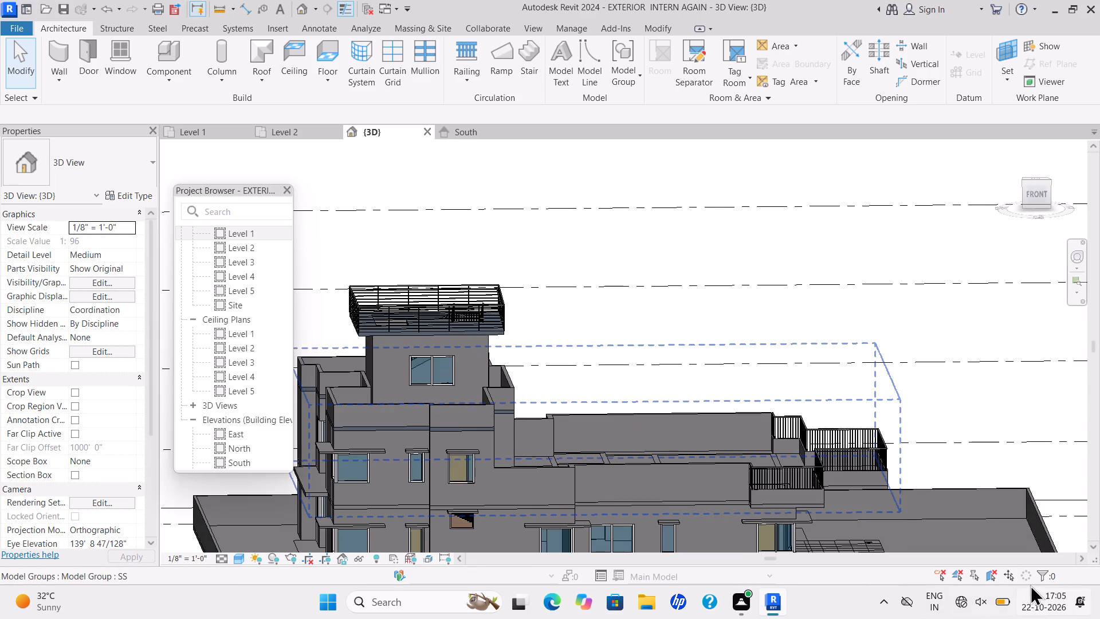
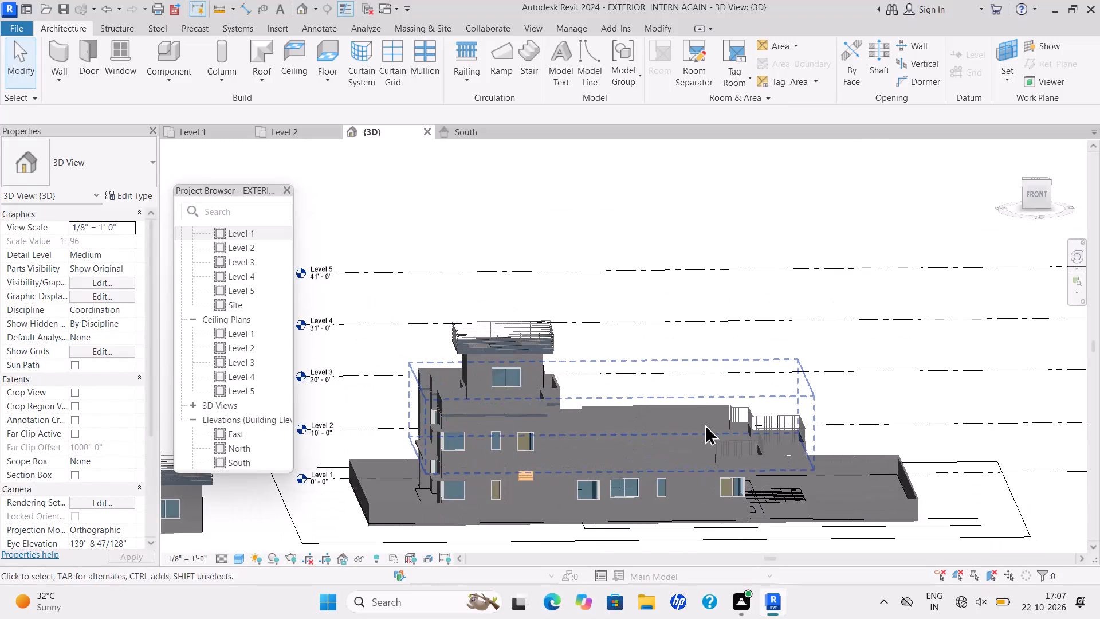
Inspect the house and its rooftop stair block from the front and right sides, including the terrace and upper-roof door.
{"action": "scroll", "coordinate": [759, 449], "scroll_direction": "down", "scroll_amount": 1, "text": "shift"}
{"action": "middle_click_drag", "start_coordinate": [759, 453], "coordinate": [730, 484], "text": "shift"}
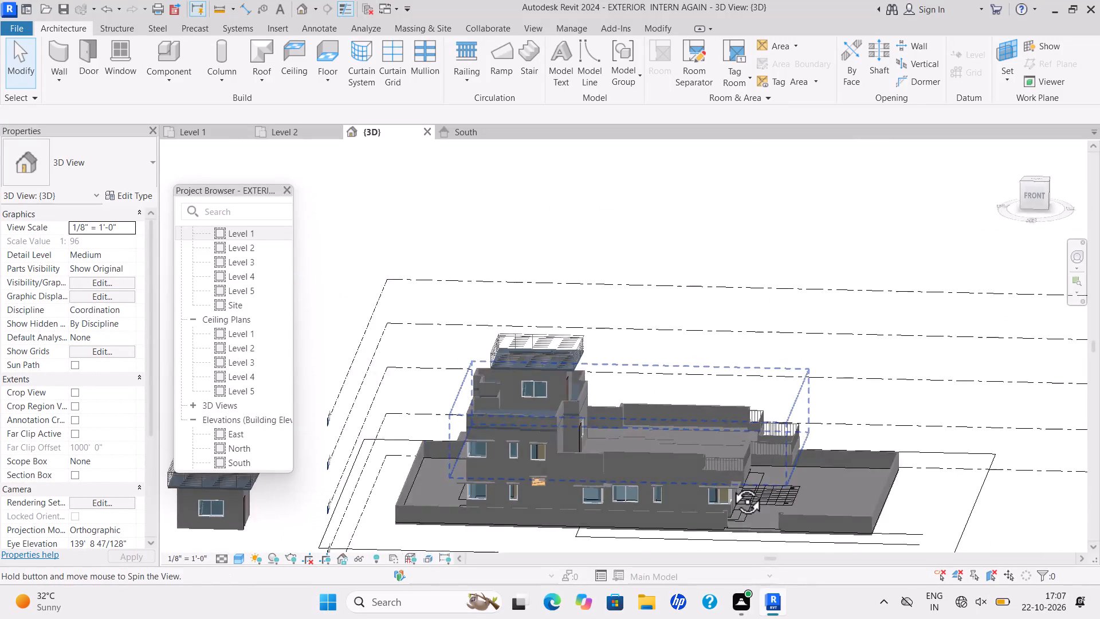
{"action": "middle_click_drag", "start_coordinate": [730, 484], "coordinate": [586, 465], "text": "shift"}
{"action": "scroll", "coordinate": [585, 464], "scroll_direction": "up", "scroll_amount": 1, "text": "shift"}
{"action": "middle_click_drag", "start_coordinate": [586, 455], "coordinate": [545, 457], "text": "shift"}
{"action": "scroll", "coordinate": [545, 457], "scroll_direction": "up", "scroll_amount": 7, "text": "shift"}
{"action": "middle_click_drag", "start_coordinate": [547, 446], "coordinate": [541, 518], "text": "shift"}
{"action": "scroll", "coordinate": [541, 518], "scroll_direction": "down", "scroll_amount": 2, "text": "shift"}
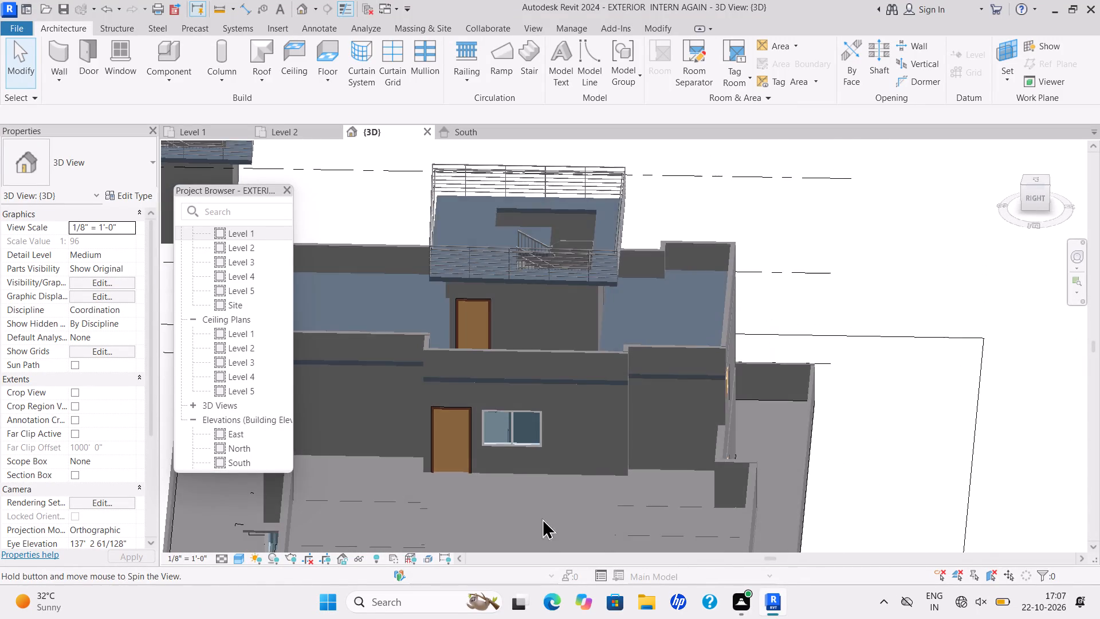
{"action": "scroll", "coordinate": [542, 518], "scroll_direction": "down", "scroll_amount": 4, "text": "shift"}
{"action": "middle_click_drag", "start_coordinate": [587, 448], "coordinate": [733, 343]}
{"action": "middle_click_drag", "start_coordinate": [713, 367], "coordinate": [718, 439], "text": "shift"}
{"action": "scroll", "coordinate": [709, 378], "scroll_direction": "down", "scroll_amount": 2, "text": "shift"}
{"action": "scroll", "coordinate": [727, 399], "scroll_direction": "up", "scroll_amount": 6}
{"action": "middle_click_drag", "start_coordinate": [728, 394], "coordinate": [751, 400]}
{"action": "scroll", "coordinate": [729, 398], "scroll_direction": "down", "scroll_amount": 1, "text": "shift"}
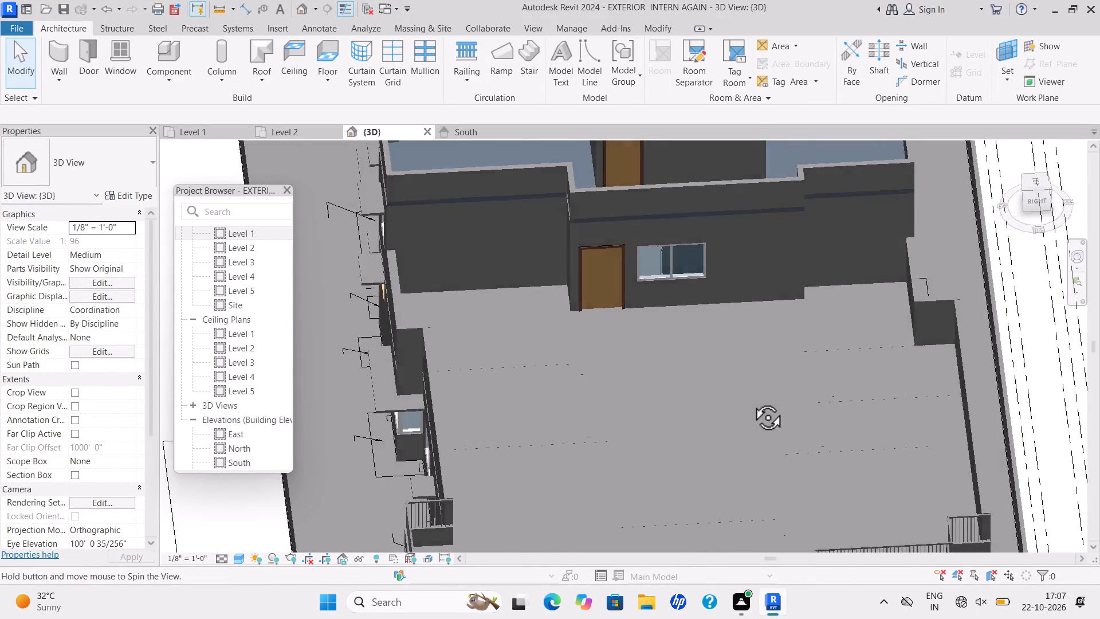
{"action": "middle_click_drag", "start_coordinate": [751, 400], "coordinate": [799, 399]}
{"action": "middle_click_drag", "start_coordinate": [778, 387], "coordinate": [730, 418]}
{"action": "scroll", "coordinate": [778, 387], "scroll_direction": "down", "scroll_amount": 10}
{"action": "middle_click_drag", "start_coordinate": [684, 431], "coordinate": [636, 297], "text": "shift"}
{"action": "scroll", "coordinate": [685, 344], "scroll_direction": "up", "scroll_amount": 2}
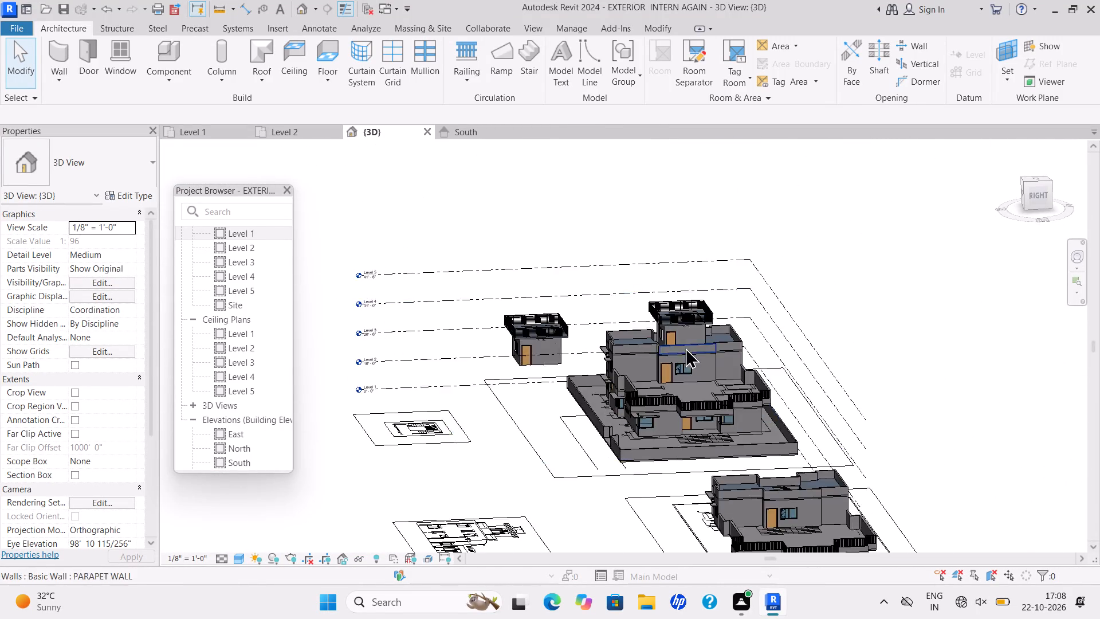
{"action": "scroll", "coordinate": [685, 347], "scroll_direction": "up", "scroll_amount": 4}
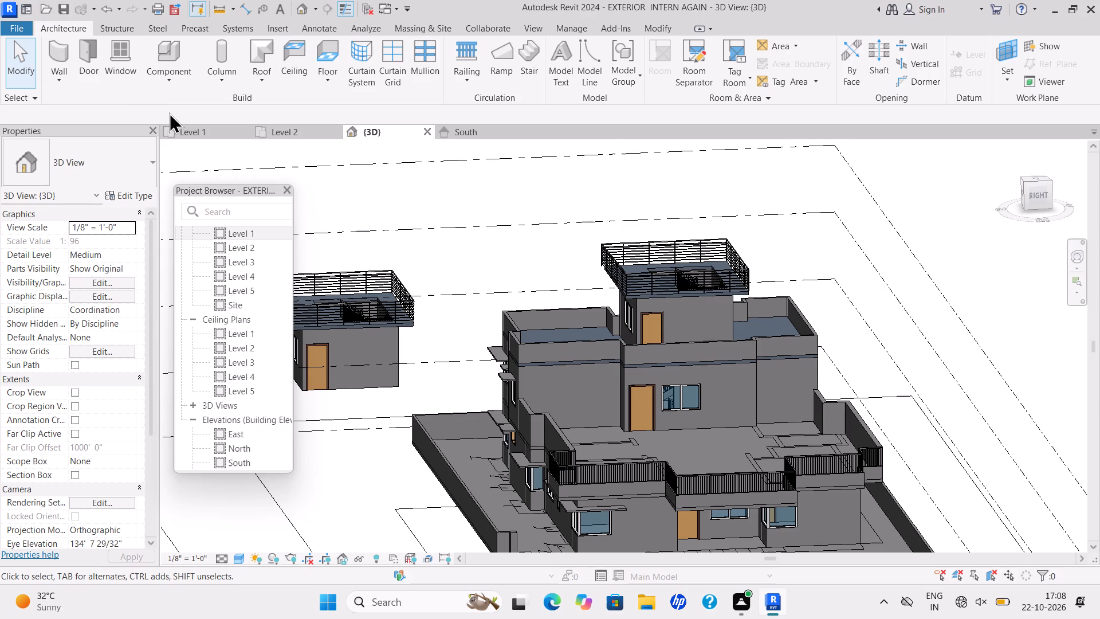
Paint the right side's ground-floor wall beside the entrance door and the face below its neighbouring corner window with Wood Planks.
{"action": "left_click", "coordinate": [665, 29]}
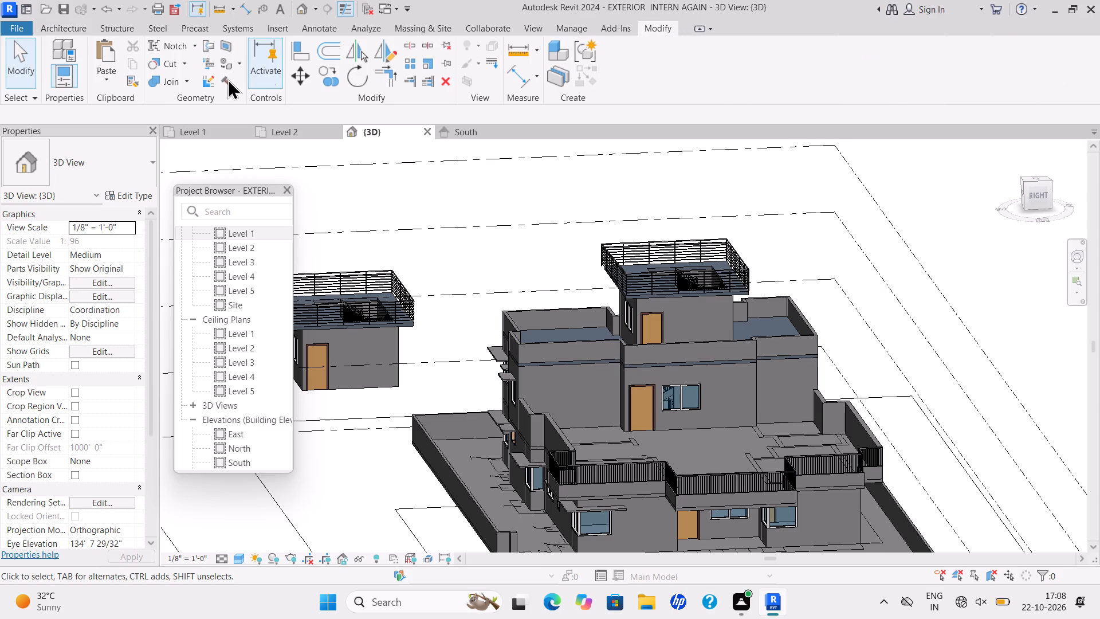
{"action": "left_click", "coordinate": [236, 66]}
{"action": "left_click", "coordinate": [238, 61]}
{"action": "left_click", "coordinate": [248, 80]}
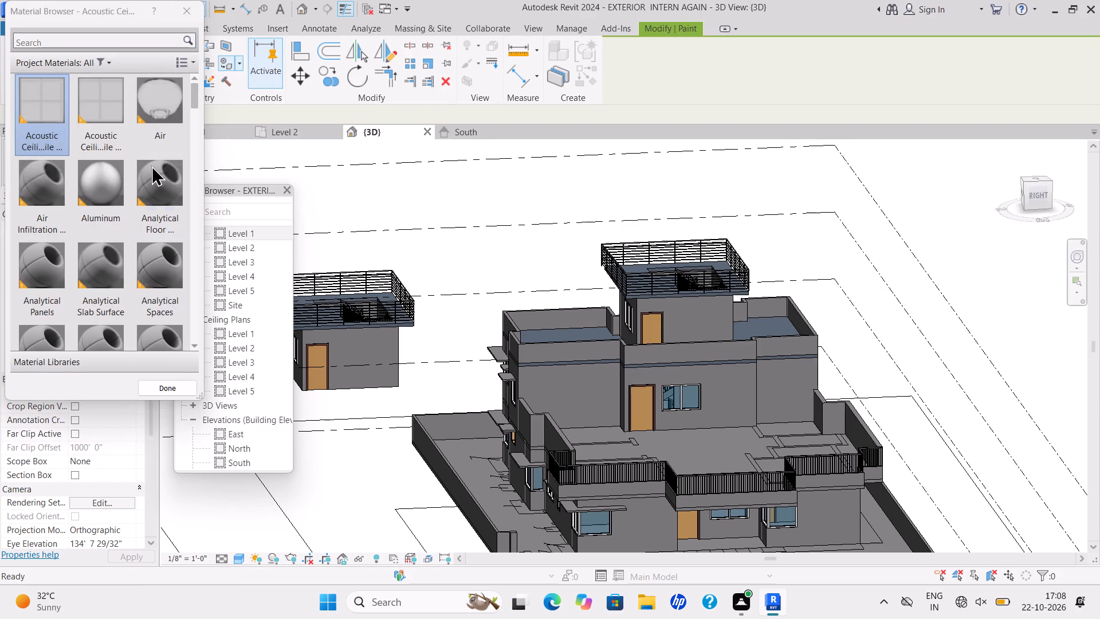
{"action": "scroll", "coordinate": [123, 193], "scroll_direction": "down", "scroll_amount": 6}
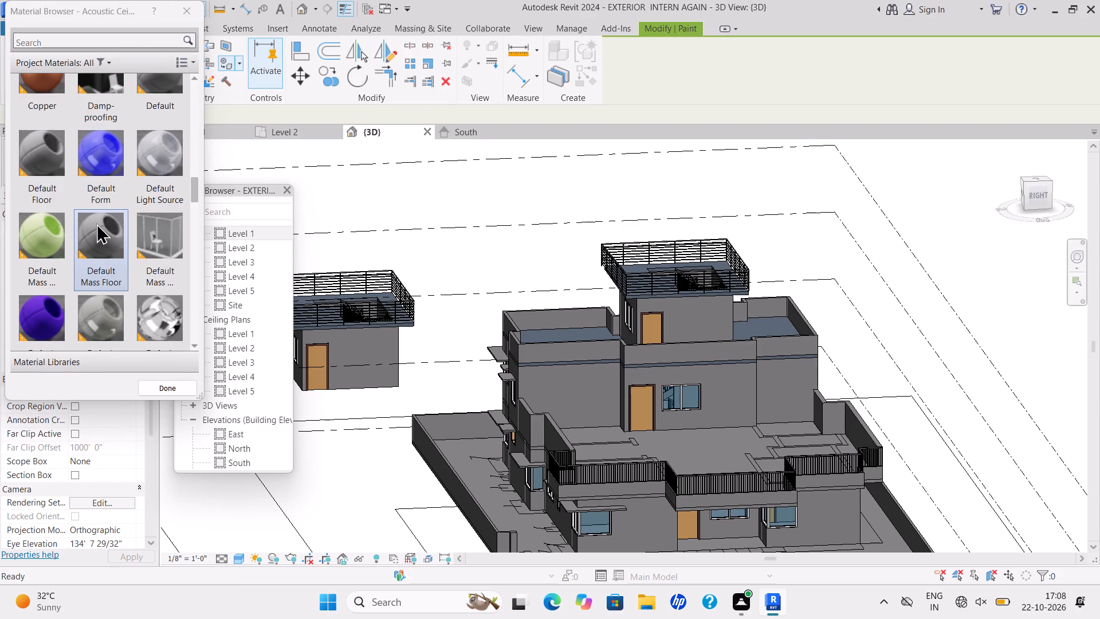
{"action": "scroll", "coordinate": [96, 223], "scroll_direction": "up", "scroll_amount": 2}
{"action": "scroll", "coordinate": [91, 242], "scroll_direction": "down", "scroll_amount": 14}
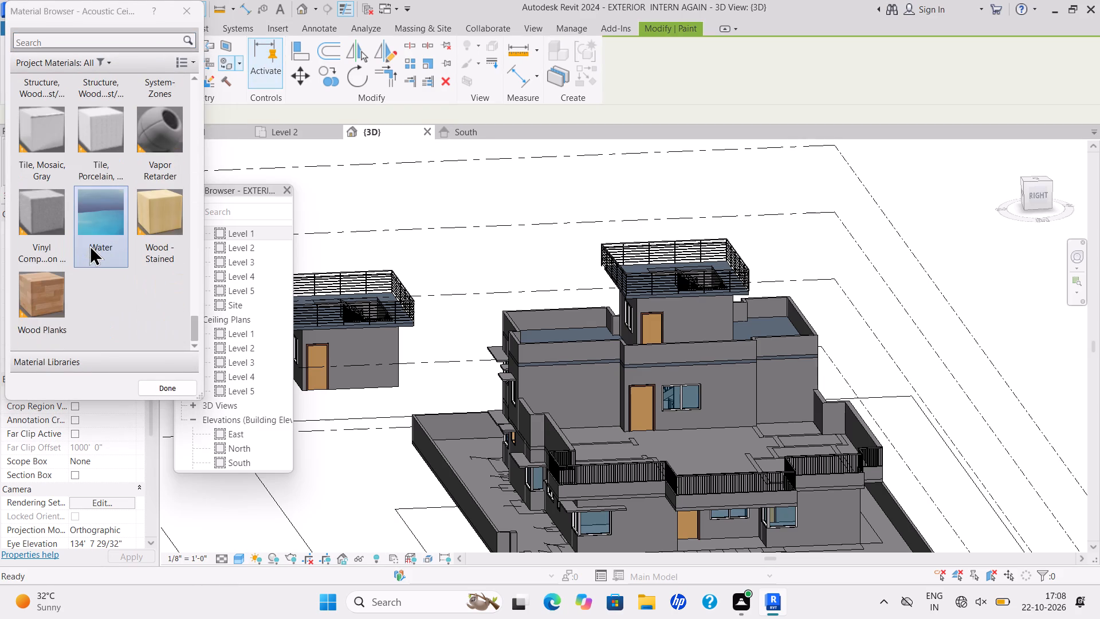
{"action": "scroll", "coordinate": [89, 245], "scroll_direction": "down", "scroll_amount": 1}
{"action": "left_click_drag", "start_coordinate": [48, 296], "coordinate": [63, 310]}
{"action": "scroll", "coordinate": [752, 326], "scroll_direction": "down", "scroll_amount": 1}
{"action": "middle_click_drag", "start_coordinate": [743, 315], "coordinate": [490, 0]}
{"action": "scroll", "coordinate": [400, 183], "scroll_direction": "up", "scroll_amount": 5}
{"action": "left_click", "coordinate": [386, 195]}
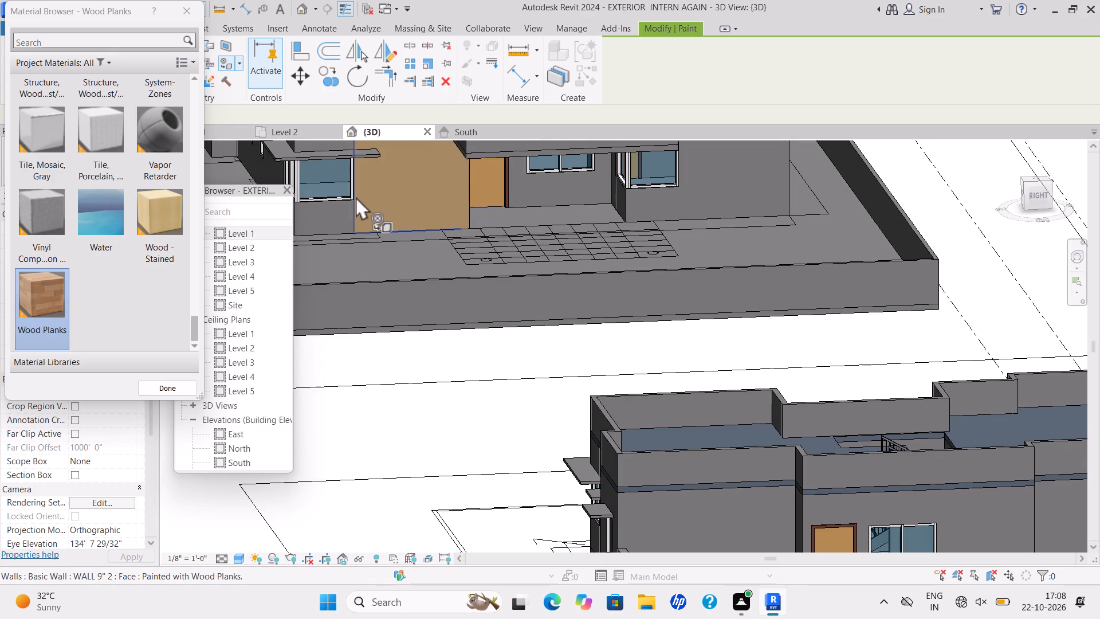
{"action": "left_click", "coordinate": [334, 210]}
Paint the face above that corner window, the front-side faces below and above it, and the adjoining front wall with Wood Planks.
{"action": "scroll", "coordinate": [375, 208], "scroll_direction": "down", "scroll_amount": 4}
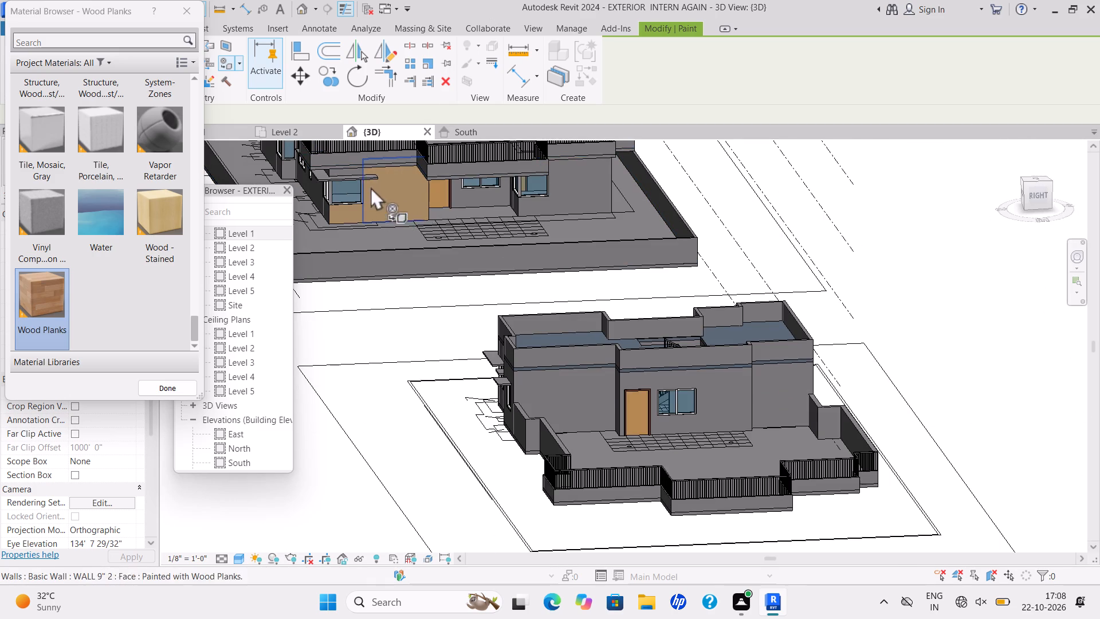
{"action": "middle_click_drag", "start_coordinate": [376, 190], "coordinate": [391, 143], "text": "shift"}
{"action": "middle_click_drag", "start_coordinate": [394, 162], "coordinate": [367, 319]}
{"action": "scroll", "coordinate": [374, 248], "scroll_direction": "up", "scroll_amount": 2}
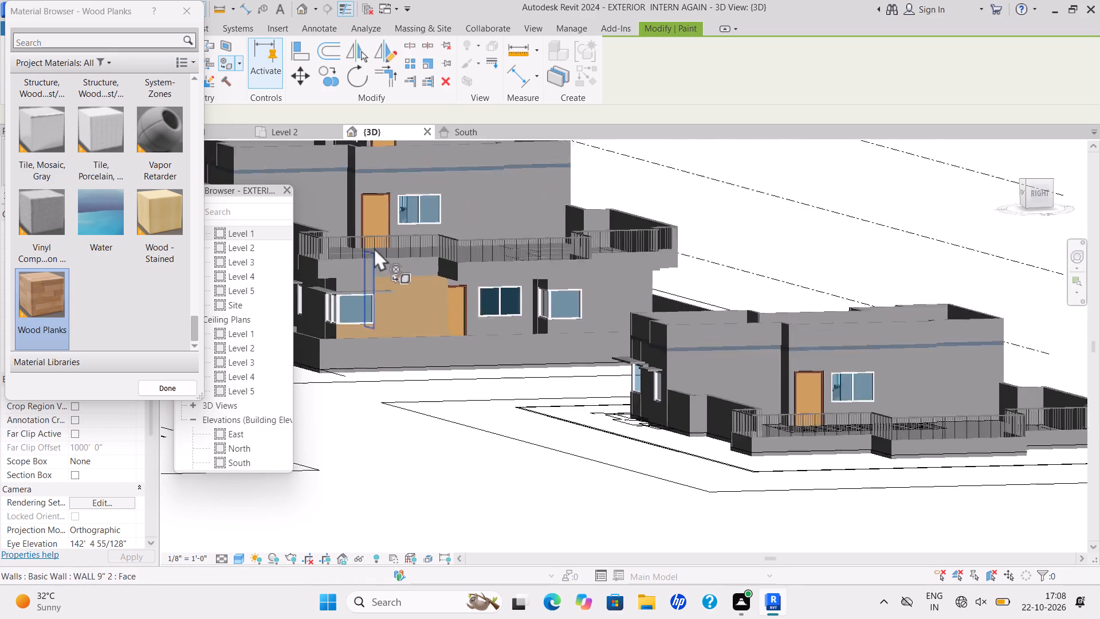
{"action": "scroll", "coordinate": [374, 248], "scroll_direction": "up", "scroll_amount": 3}
{"action": "scroll", "coordinate": [340, 313], "scroll_direction": "up", "scroll_amount": 1}
{"action": "left_click", "coordinate": [338, 318]}
{"action": "scroll", "coordinate": [355, 315], "scroll_direction": "down", "scroll_amount": 3}
{"action": "middle_click_drag", "start_coordinate": [366, 320], "coordinate": [431, 315], "text": "shift"}
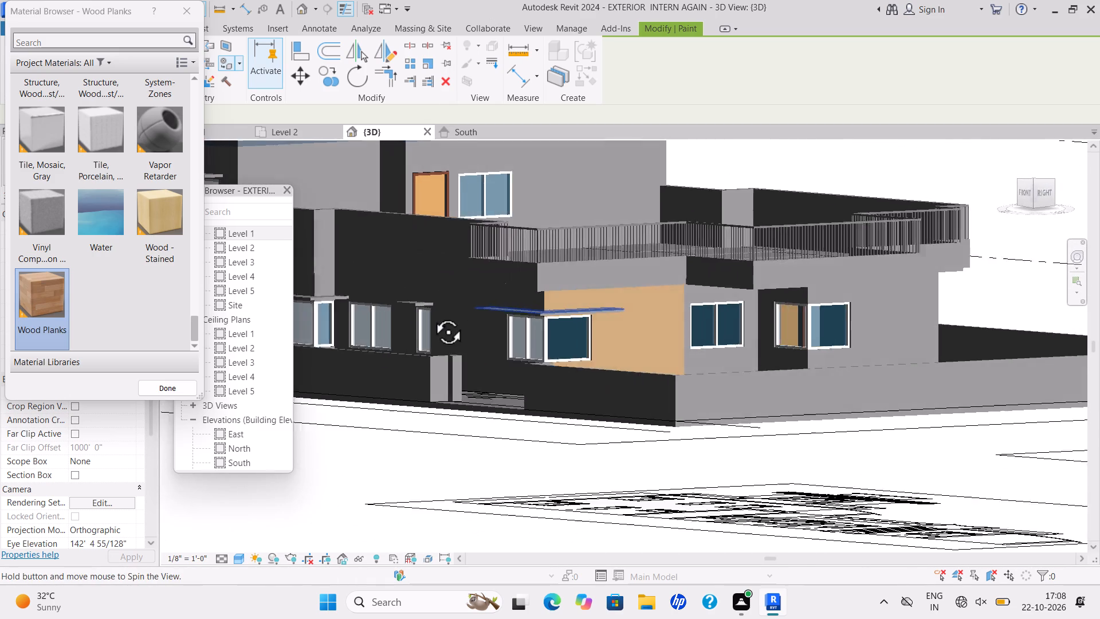
{"action": "middle_click_drag", "start_coordinate": [431, 315], "coordinate": [429, 315], "text": "shift"}
{"action": "middle_click_drag", "start_coordinate": [575, 330], "coordinate": [590, 376]}
{"action": "scroll", "coordinate": [590, 376], "scroll_direction": "down", "scroll_amount": 1, "text": "shift"}
{"action": "scroll", "coordinate": [591, 374], "scroll_direction": "down", "scroll_amount": 1}
{"action": "middle_click_drag", "start_coordinate": [589, 374], "coordinate": [553, 266]}
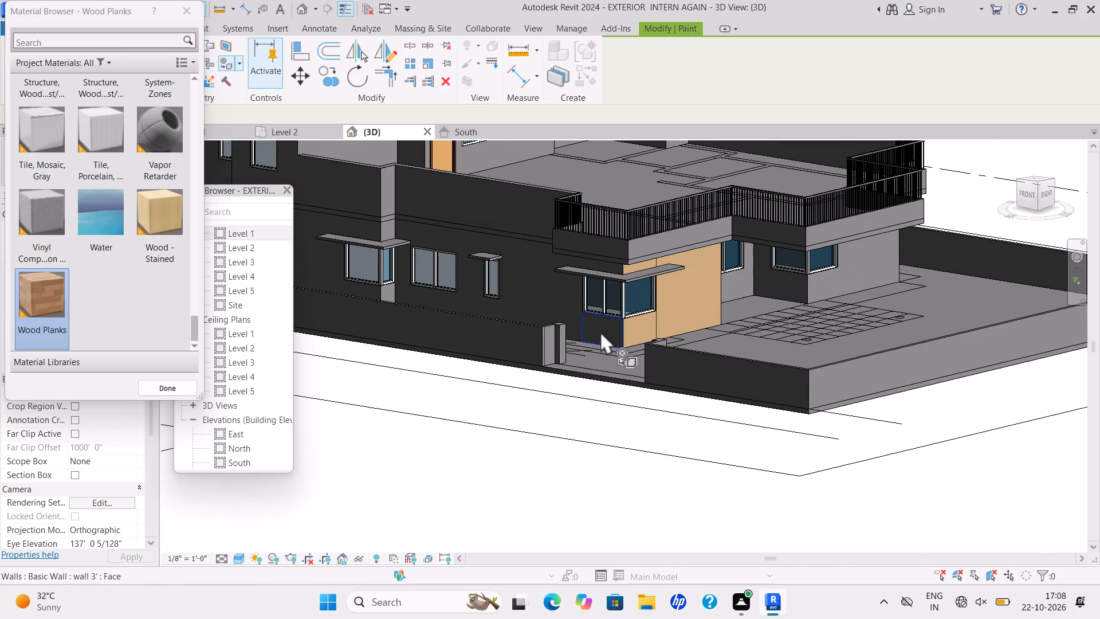
{"action": "scroll", "coordinate": [600, 331], "scroll_direction": "up", "scroll_amount": 2}
{"action": "left_click", "coordinate": [598, 333]}
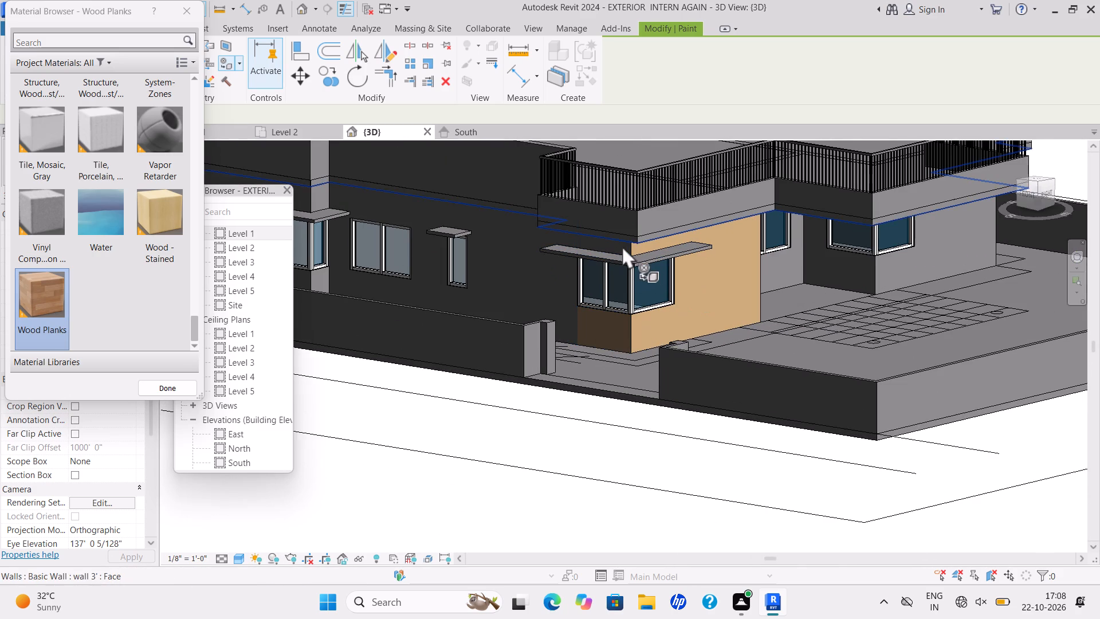
{"action": "scroll", "coordinate": [615, 246], "scroll_direction": "up", "scroll_amount": 1}
{"action": "left_click", "coordinate": [615, 246]}
{"action": "left_click", "coordinate": [552, 284]}
Paint the recessed right-side ground-floor wall holding the entrance door and two-pane window with Wood Planks.
{"action": "scroll", "coordinate": [556, 284], "scroll_direction": "down", "scroll_amount": 6}
{"action": "middle_click_drag", "start_coordinate": [627, 283], "coordinate": [536, 273], "text": "shift"}
{"action": "scroll", "coordinate": [490, 257], "scroll_direction": "up", "scroll_amount": 5}
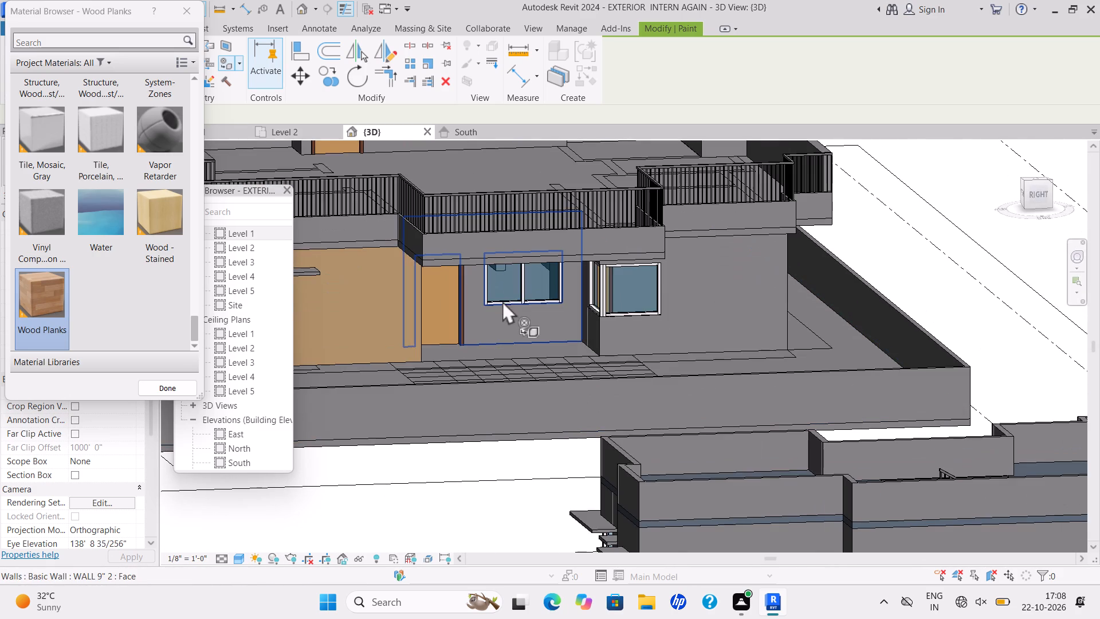
{"action": "left_click", "coordinate": [500, 303]}
{"action": "middle_click_drag", "start_coordinate": [491, 313], "coordinate": [526, 294], "text": "shift"}
{"action": "scroll", "coordinate": [636, 272], "scroll_direction": "up", "scroll_amount": 5}
{"action": "middle_click_drag", "start_coordinate": [598, 277], "coordinate": [626, 274], "text": "shift"}
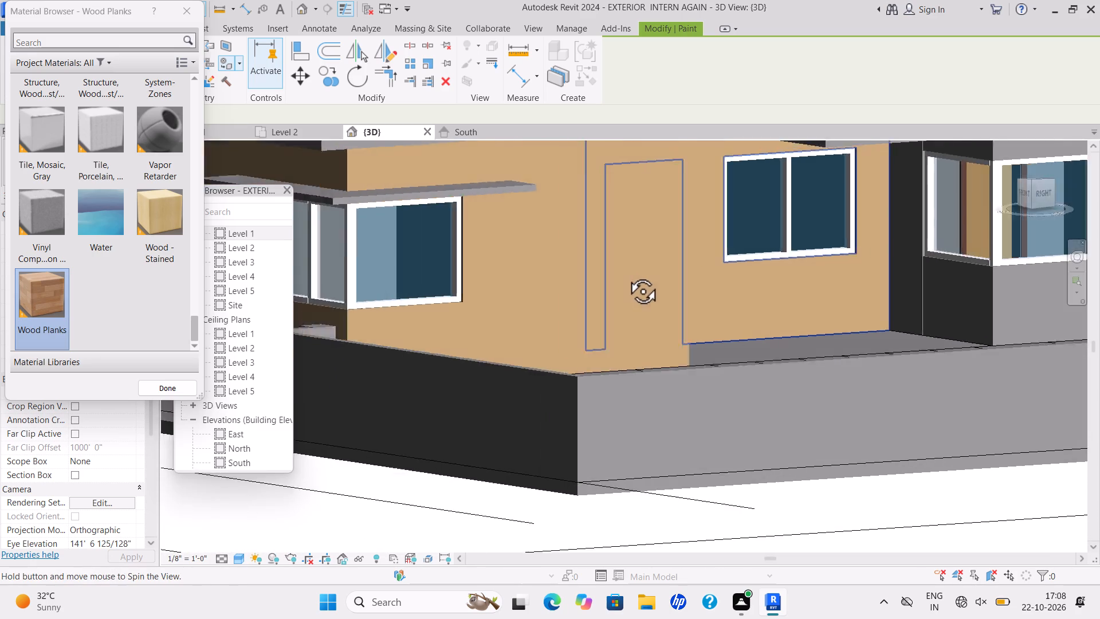
{"action": "middle_click_drag", "start_coordinate": [626, 274], "coordinate": [636, 270], "text": "shift"}
Examine the painted entrance walls and the second corner window bay from low and high angles for unpainted faces.
{"action": "middle_click_drag", "start_coordinate": [793, 213], "coordinate": [548, 247]}
{"action": "scroll", "coordinate": [667, 244], "scroll_direction": "up", "scroll_amount": 3}
{"action": "scroll", "coordinate": [752, 249], "scroll_direction": "down", "scroll_amount": 5}
{"action": "middle_click_drag", "start_coordinate": [744, 250], "coordinate": [738, 252]}
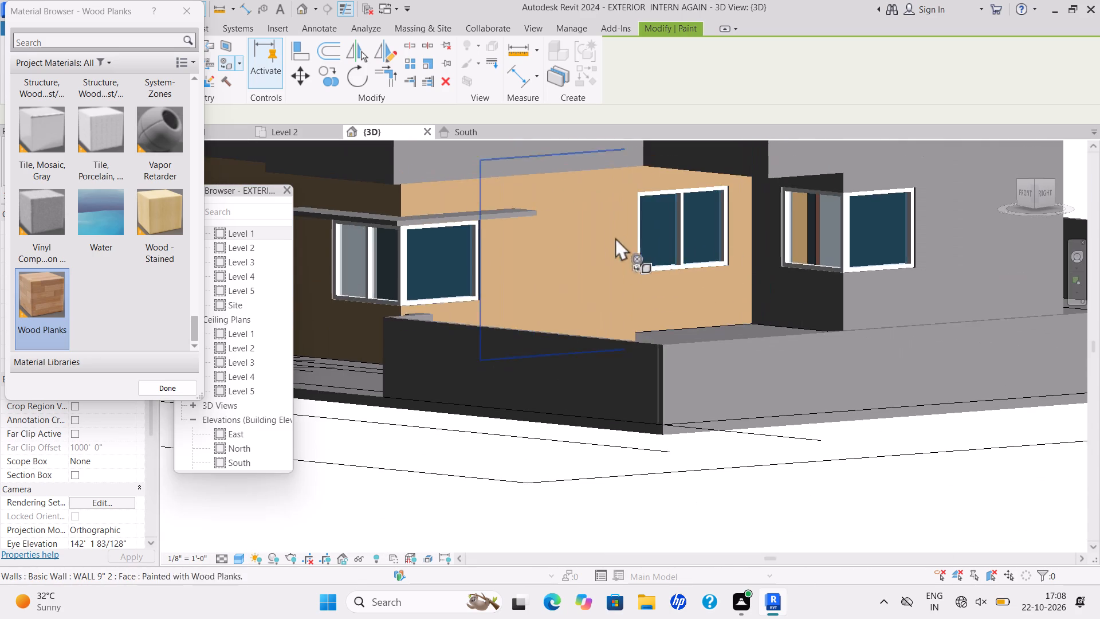
{"action": "middle_click_drag", "start_coordinate": [634, 231], "coordinate": [498, 277]}
{"action": "scroll", "coordinate": [577, 277], "scroll_direction": "down", "scroll_amount": 4}
{"action": "scroll", "coordinate": [523, 277], "scroll_direction": "up", "scroll_amount": 7}
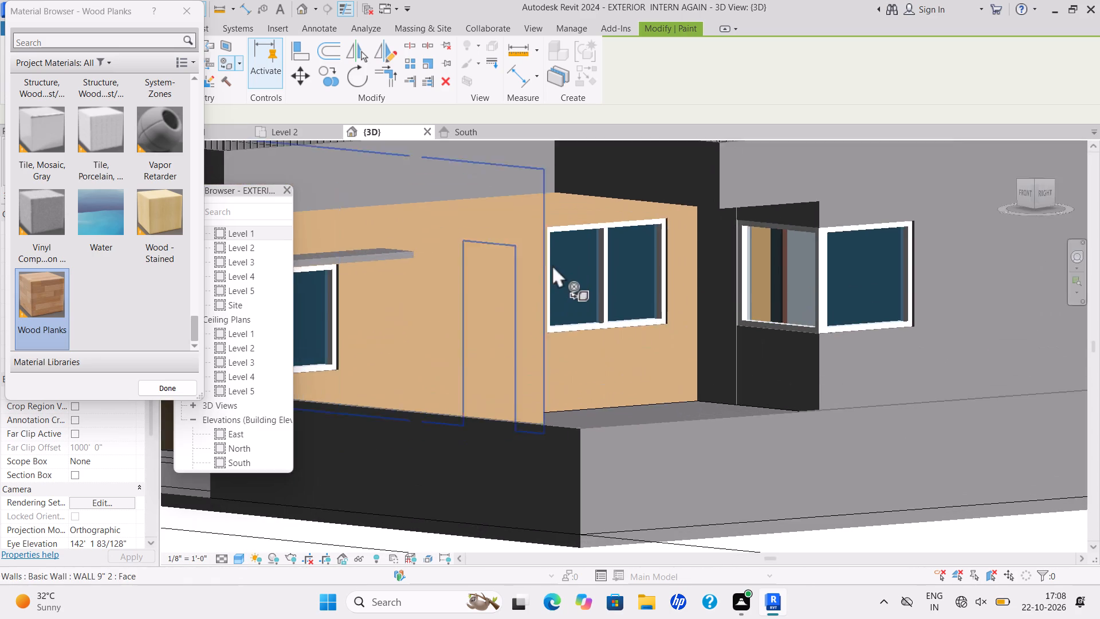
{"action": "scroll", "coordinate": [552, 265], "scroll_direction": "up", "scroll_amount": 4}
{"action": "scroll", "coordinate": [724, 264], "scroll_direction": "down", "scroll_amount": 8}
{"action": "middle_click_drag", "start_coordinate": [722, 264], "coordinate": [560, 268]}
{"action": "scroll", "coordinate": [585, 263], "scroll_direction": "down", "scroll_amount": 2}
{"action": "middle_click_drag", "start_coordinate": [581, 264], "coordinate": [576, 268]}
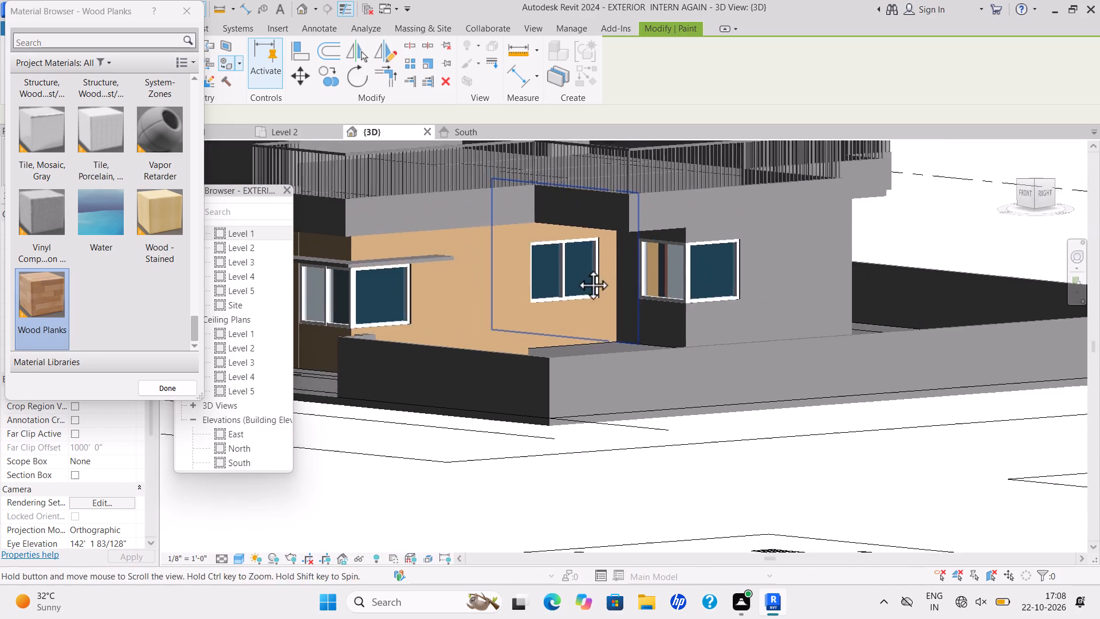
{"action": "scroll", "coordinate": [576, 268], "scroll_direction": "down", "scroll_amount": 2}
{"action": "middle_click_drag", "start_coordinate": [576, 268], "coordinate": [589, 265]}
{"action": "scroll", "coordinate": [643, 261], "scroll_direction": "up", "scroll_amount": 2}
{"action": "scroll", "coordinate": [570, 270], "scroll_direction": "down", "scroll_amount": 1, "text": "shift"}
{"action": "middle_click_drag", "start_coordinate": [567, 271], "coordinate": [517, 288], "text": "shift"}
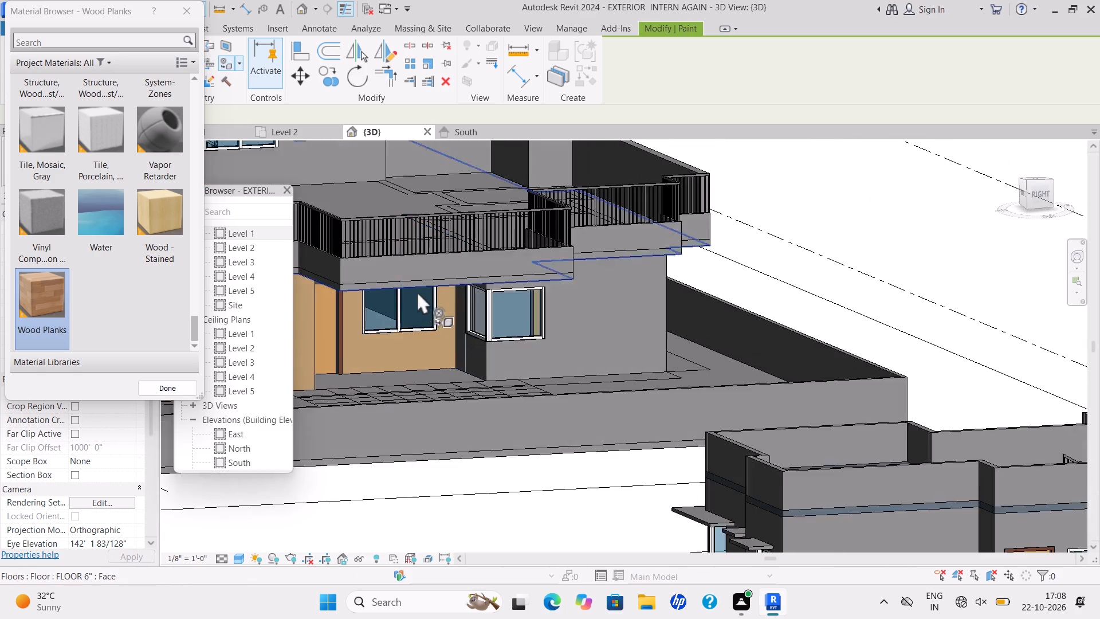
Paint the wall return face next to the entrance door with Wood Planks.
{"action": "scroll", "coordinate": [410, 301], "scroll_direction": "up", "scroll_amount": 4}
{"action": "middle_click_drag", "start_coordinate": [319, 354], "coordinate": [394, 355]}
{"action": "scroll", "coordinate": [365, 346], "scroll_direction": "up", "scroll_amount": 11}
{"action": "scroll", "coordinate": [396, 325], "scroll_direction": "down", "scroll_amount": 1}
{"action": "scroll", "coordinate": [396, 325], "scroll_direction": "up", "scroll_amount": 3}
{"action": "left_click", "coordinate": [383, 332]}
{"action": "scroll", "coordinate": [387, 331], "scroll_direction": "down", "scroll_amount": 6}
{"action": "scroll", "coordinate": [596, 287], "scroll_direction": "down", "scroll_amount": 2}
Paint the second corner window bay's side faces with Wood Planks: below the window, the adjoining return strip, and above the window.
{"action": "middle_click_drag", "start_coordinate": [594, 289], "coordinate": [593, 290]}
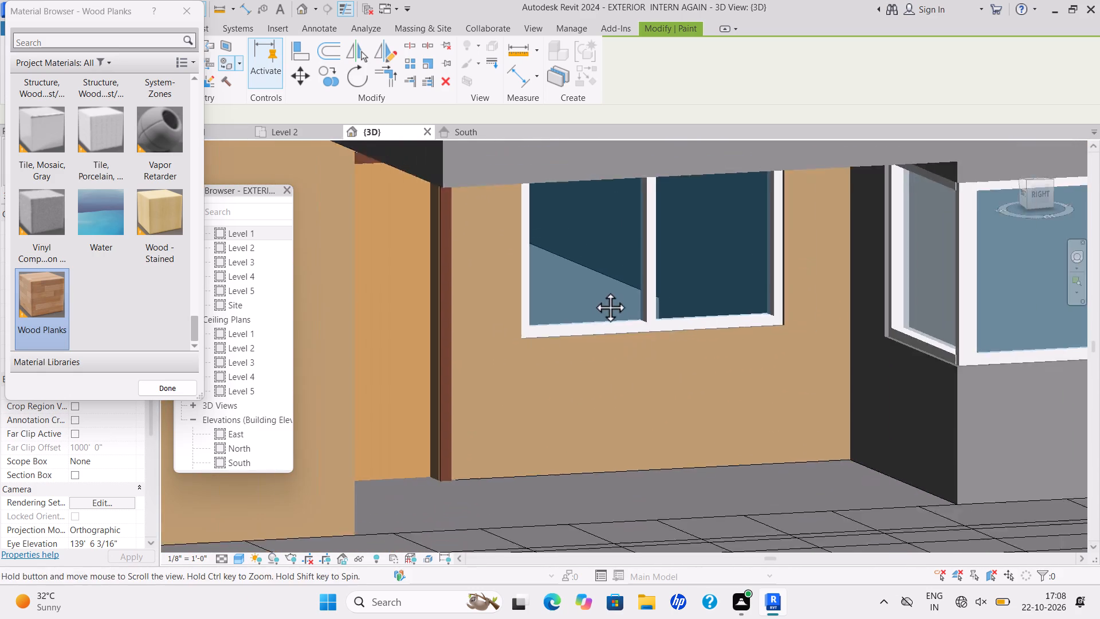
{"action": "scroll", "coordinate": [593, 290], "scroll_direction": "down", "scroll_amount": 3}
{"action": "middle_click_drag", "start_coordinate": [593, 290], "coordinate": [372, 291]}
{"action": "left_click", "coordinate": [570, 332]}
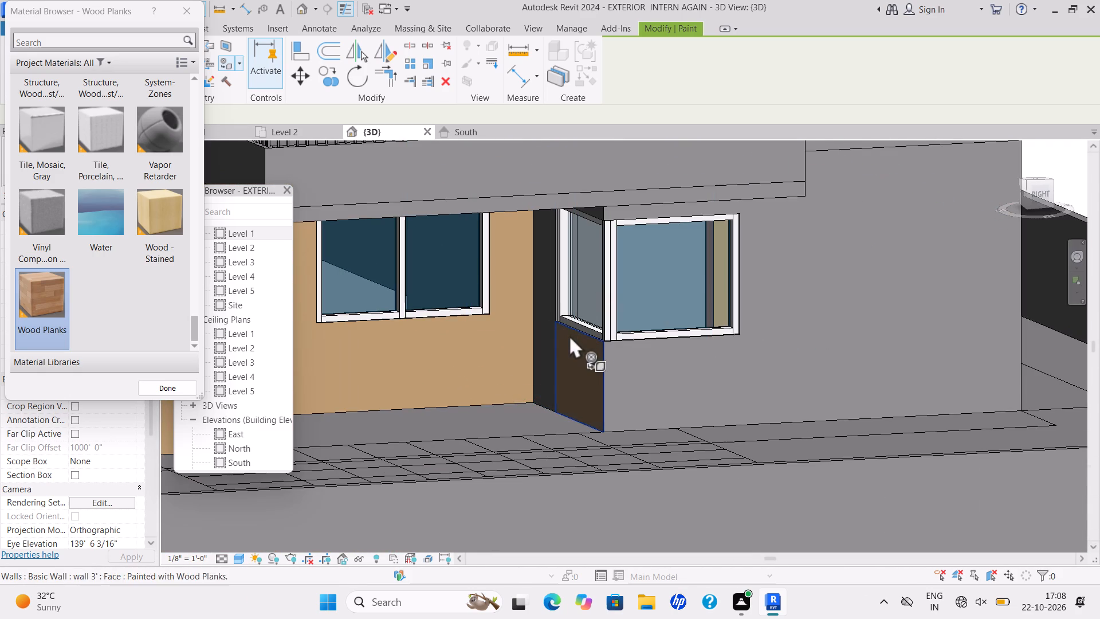
{"action": "scroll", "coordinate": [548, 328], "scroll_direction": "up", "scroll_amount": 5}
{"action": "left_click", "coordinate": [548, 328]}
{"action": "scroll", "coordinate": [572, 312], "scroll_direction": "down", "scroll_amount": 5}
{"action": "middle_click_drag", "start_coordinate": [603, 267], "coordinate": [625, 207], "text": "shift"}
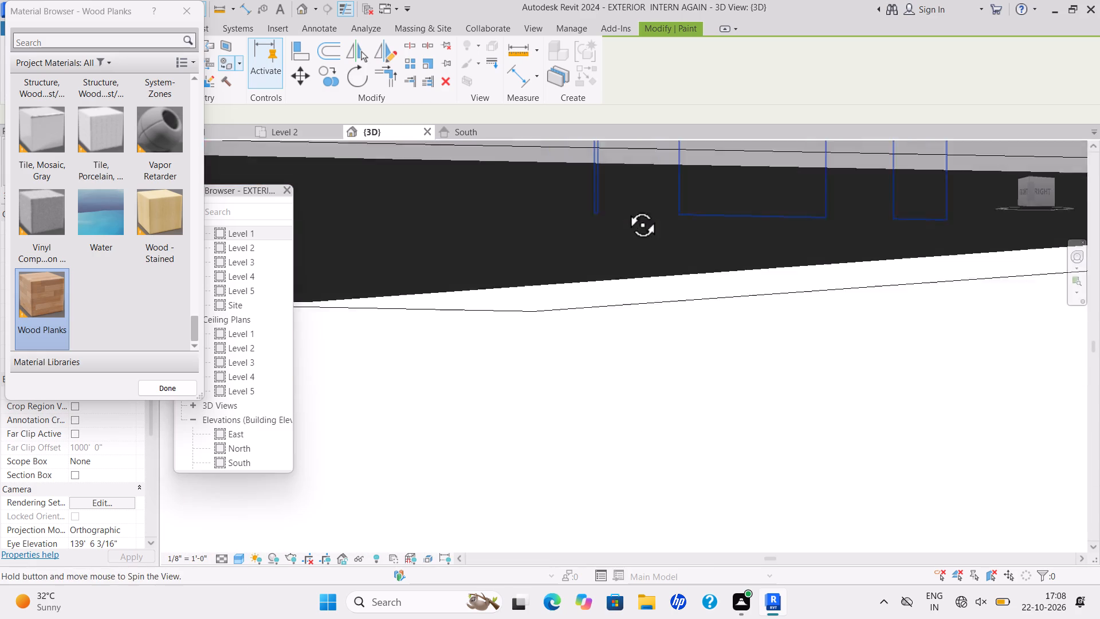
{"action": "middle_click_drag", "start_coordinate": [625, 207], "coordinate": [628, 202], "text": "shift"}
{"action": "scroll", "coordinate": [623, 228], "scroll_direction": "down", "scroll_amount": 7}
{"action": "middle_click_drag", "start_coordinate": [622, 235], "coordinate": [560, 363]}
{"action": "middle_click_drag", "start_coordinate": [568, 327], "coordinate": [507, 472]}
{"action": "scroll", "coordinate": [528, 307], "scroll_direction": "up", "scroll_amount": 5}
{"action": "scroll", "coordinate": [620, 424], "scroll_direction": "up", "scroll_amount": 1}
{"action": "middle_click_drag", "start_coordinate": [613, 425], "coordinate": [570, 374]}
{"action": "scroll", "coordinate": [584, 394], "scroll_direction": "down", "scroll_amount": 1}
{"action": "scroll", "coordinate": [570, 374], "scroll_direction": "up", "scroll_amount": 1}
{"action": "left_click", "coordinate": [575, 374]}
Paint the wide right-side wall beyond the second corner window and the faces above and below that window with Wood Planks.
{"action": "scroll", "coordinate": [598, 374], "scroll_direction": "down", "scroll_amount": 2}
{"action": "middle_click_drag", "start_coordinate": [592, 376], "coordinate": [560, 410], "text": "shift"}
{"action": "scroll", "coordinate": [552, 409], "scroll_direction": "down", "scroll_amount": 1}
{"action": "middle_click_drag", "start_coordinate": [545, 408], "coordinate": [573, 251]}
{"action": "scroll", "coordinate": [547, 408], "scroll_direction": "down", "scroll_amount": 2}
{"action": "middle_click_drag", "start_coordinate": [494, 358], "coordinate": [477, 378], "text": "shift"}
{"action": "scroll", "coordinate": [493, 358], "scroll_direction": "down", "scroll_amount": 1, "text": "shift"}
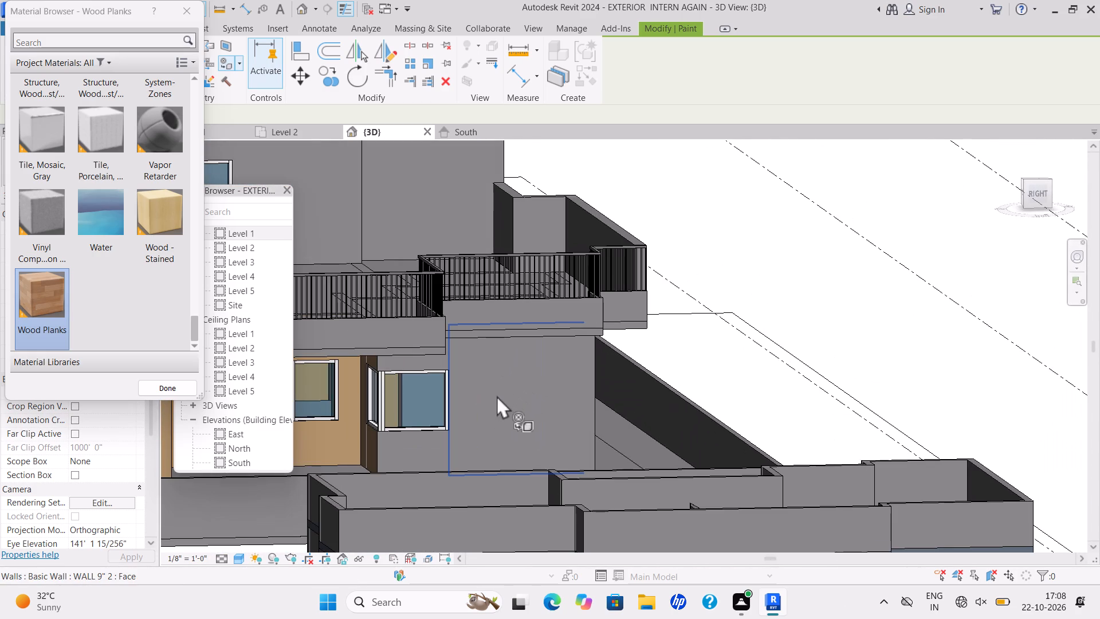
{"action": "left_click", "coordinate": [494, 398]}
{"action": "scroll", "coordinate": [438, 364], "scroll_direction": "up", "scroll_amount": 5}
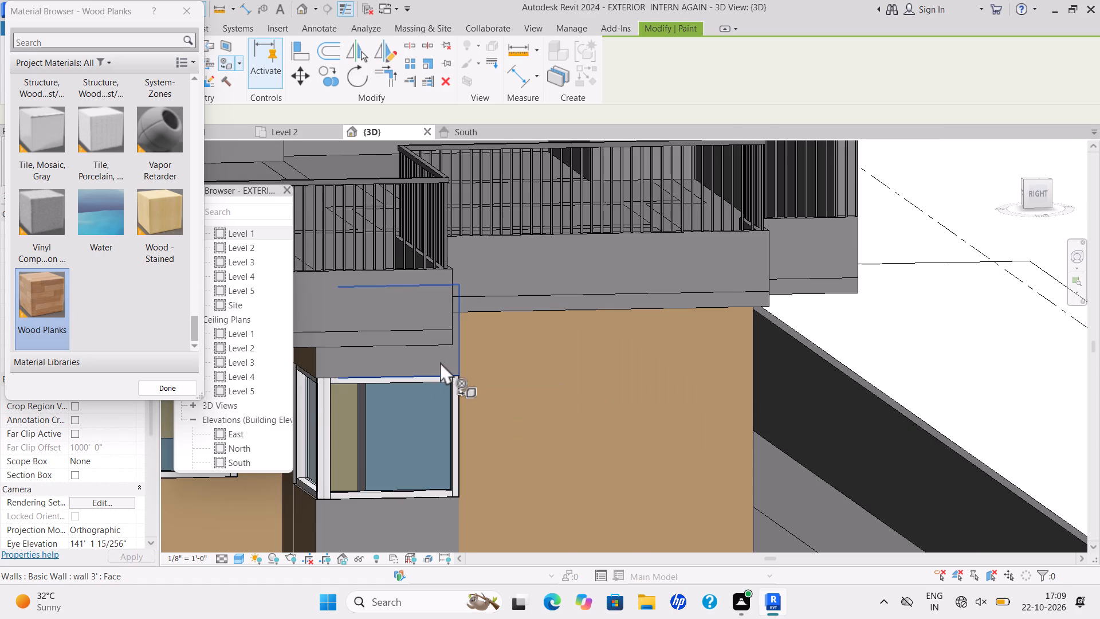
{"action": "left_click", "coordinate": [441, 361]}
{"action": "scroll", "coordinate": [449, 377], "scroll_direction": "down", "scroll_amount": 3}
{"action": "middle_click_drag", "start_coordinate": [441, 375], "coordinate": [426, 281]}
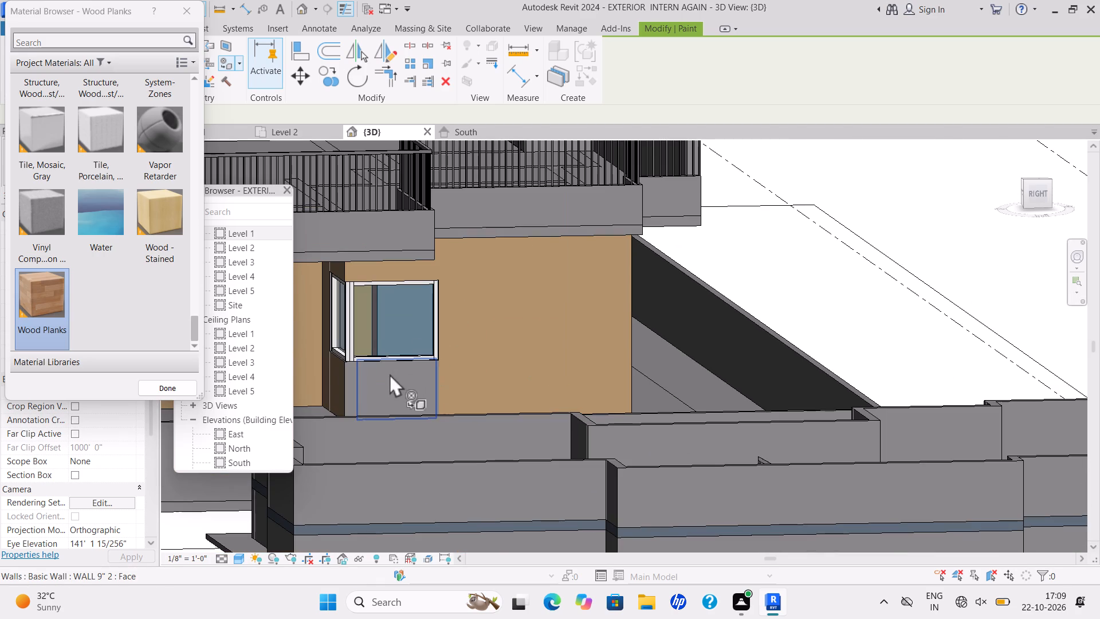
{"action": "left_click", "coordinate": [390, 374]}
Paint the back side's ground-floor wall with the first louvred opening, the narrow recess face, and the wall segment beyond it with Wood Planks.
{"action": "scroll", "coordinate": [489, 363], "scroll_direction": "down", "scroll_amount": 2}
{"action": "middle_click_drag", "start_coordinate": [485, 363], "coordinate": [340, 416], "text": "shift"}
{"action": "scroll", "coordinate": [455, 358], "scroll_direction": "down", "scroll_amount": 3}
{"action": "middle_click_drag", "start_coordinate": [458, 358], "coordinate": [631, 347]}
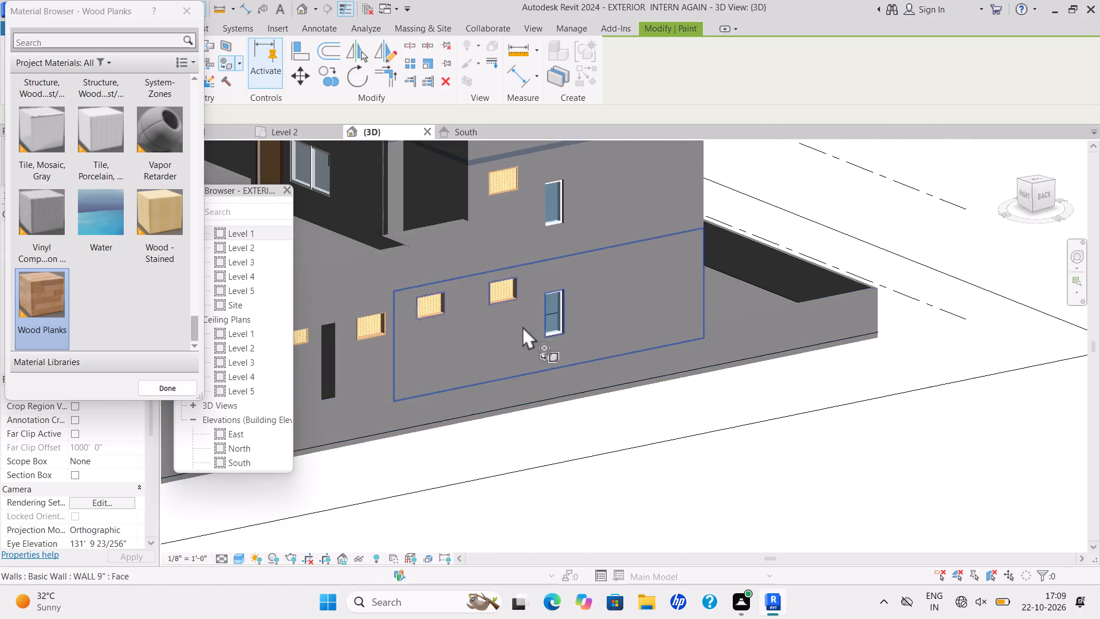
{"action": "scroll", "coordinate": [521, 325], "scroll_direction": "down", "scroll_amount": 2}
{"action": "middle_click_drag", "start_coordinate": [539, 320], "coordinate": [689, 290]}
{"action": "scroll", "coordinate": [397, 323], "scroll_direction": "up", "scroll_amount": 4}
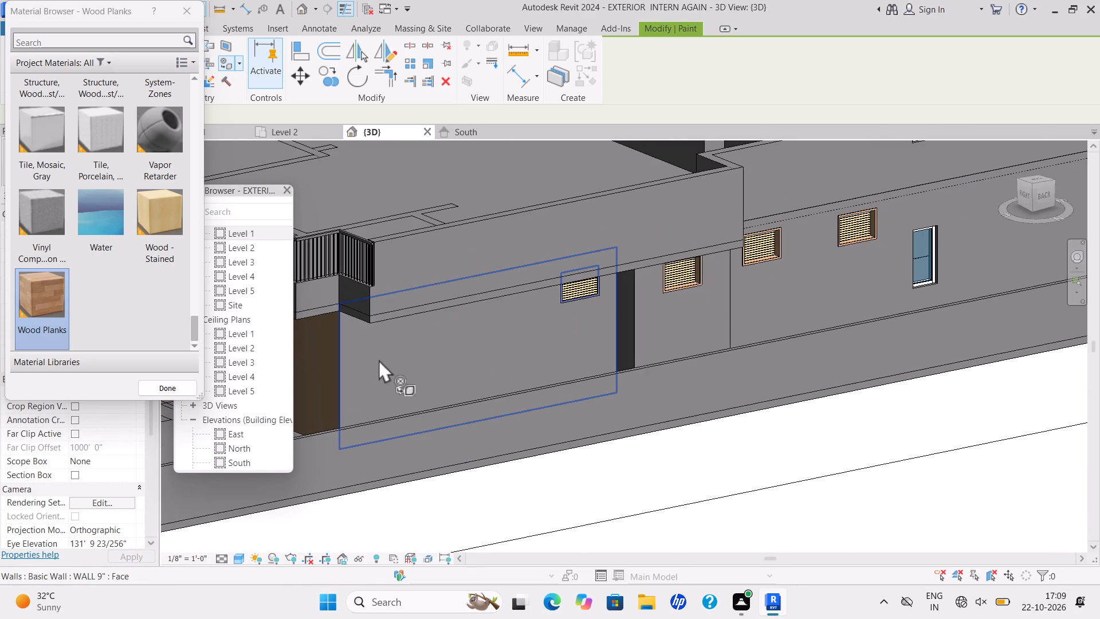
{"action": "left_click", "coordinate": [379, 359]}
{"action": "scroll", "coordinate": [634, 304], "scroll_direction": "up", "scroll_amount": 10}
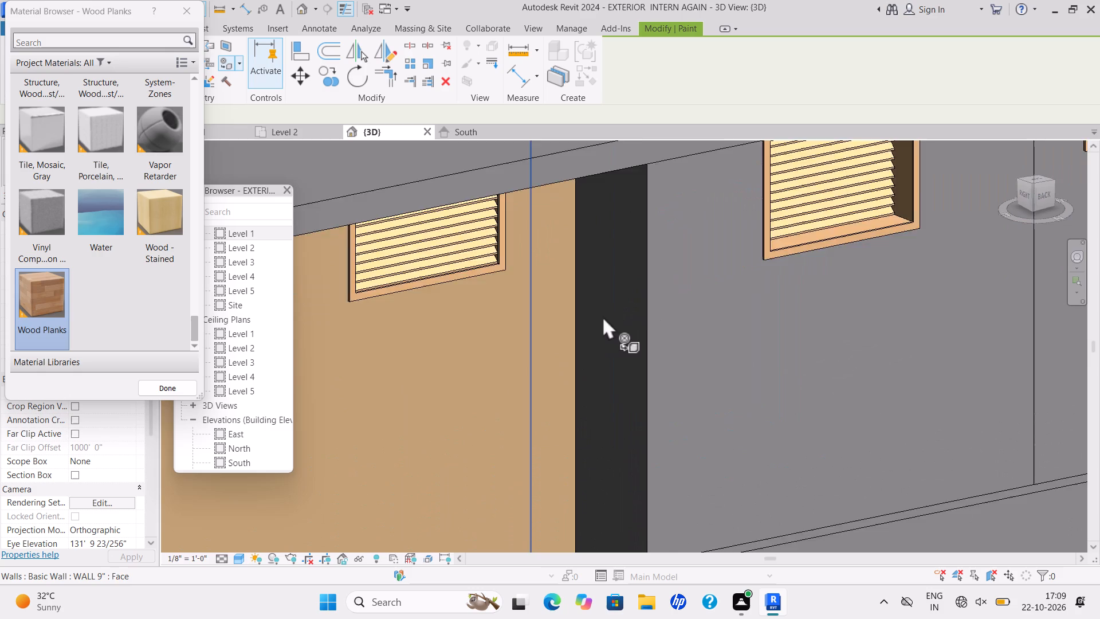
{"action": "scroll", "coordinate": [603, 316], "scroll_direction": "up", "scroll_amount": 4}
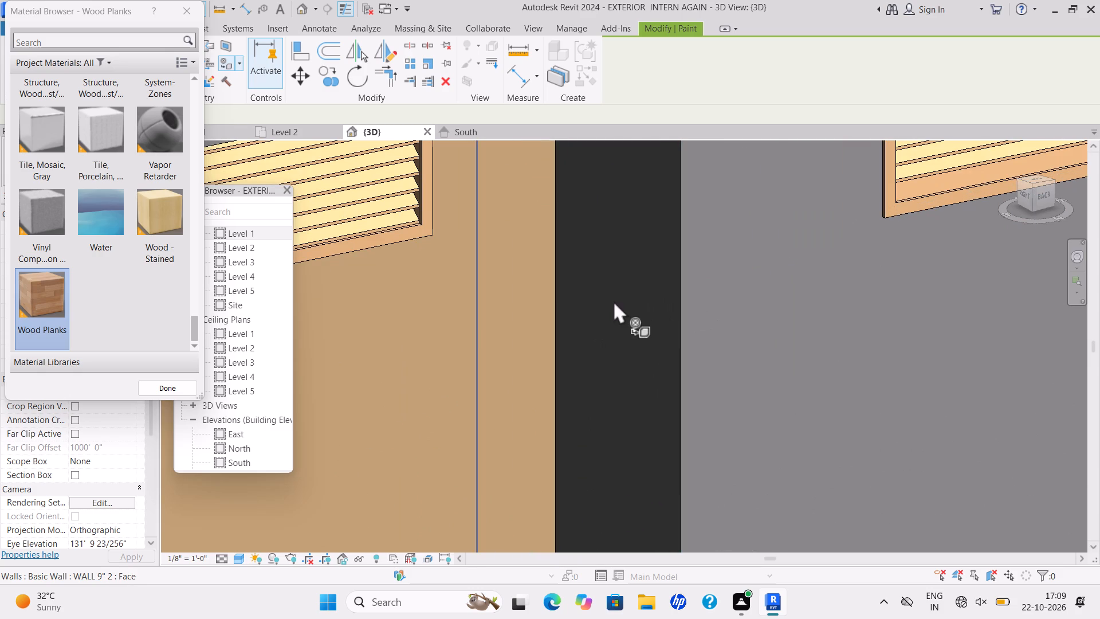
{"action": "left_click", "coordinate": [628, 296]}
{"action": "left_click", "coordinate": [619, 299]}
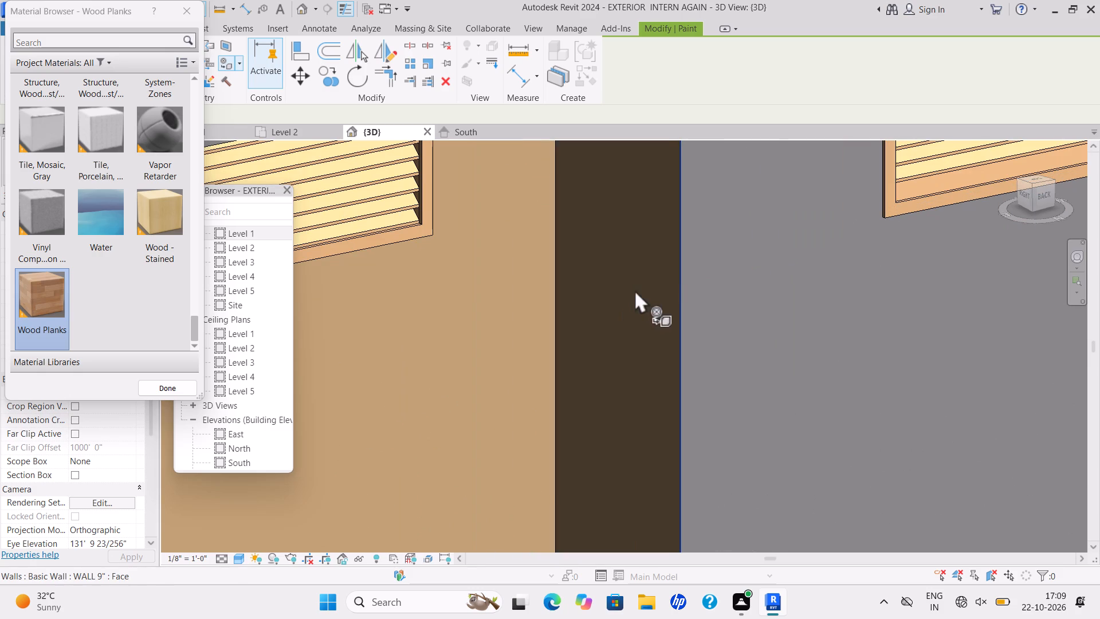
{"action": "scroll", "coordinate": [679, 280], "scroll_direction": "down", "scroll_amount": 6}
{"action": "left_click", "coordinate": [717, 268]}
Paint the remaining long ground-floor back wall with the louvred openings and narrow window with Wood Planks.
{"action": "scroll", "coordinate": [749, 265], "scroll_direction": "down", "scroll_amount": 7}
{"action": "middle_click_drag", "start_coordinate": [763, 264], "coordinate": [702, 273], "text": "shift"}
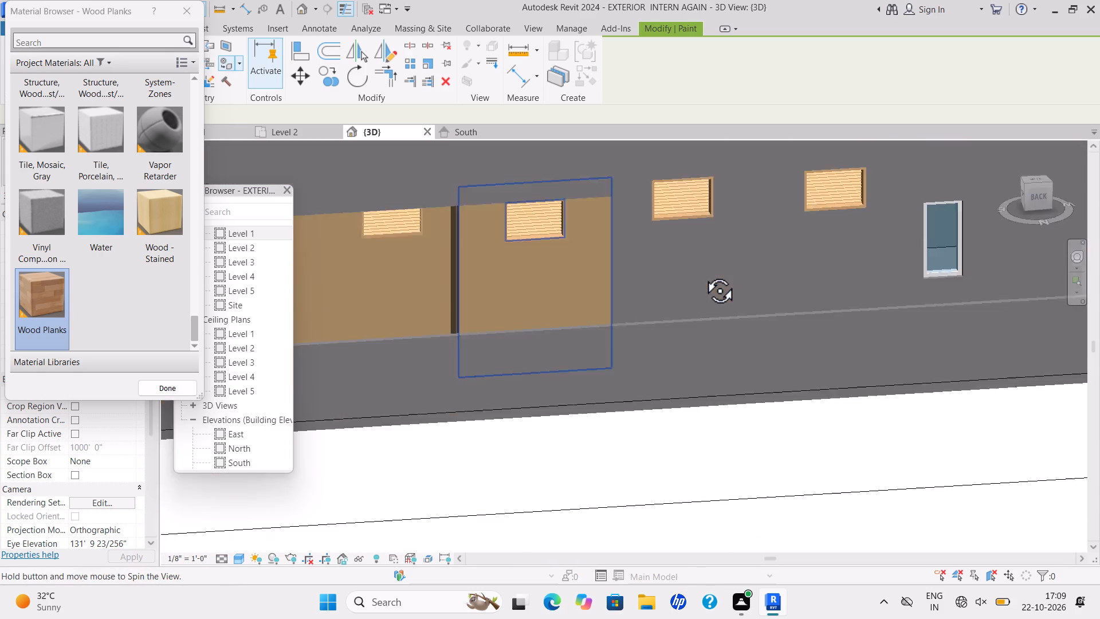
{"action": "middle_click_drag", "start_coordinate": [702, 273], "coordinate": [683, 273], "text": "shift"}
{"action": "left_click", "coordinate": [701, 259]}
{"action": "scroll", "coordinate": [793, 246], "scroll_direction": "down", "scroll_amount": 3}
{"action": "middle_click_drag", "start_coordinate": [793, 246], "coordinate": [645, 289], "text": "shift"}
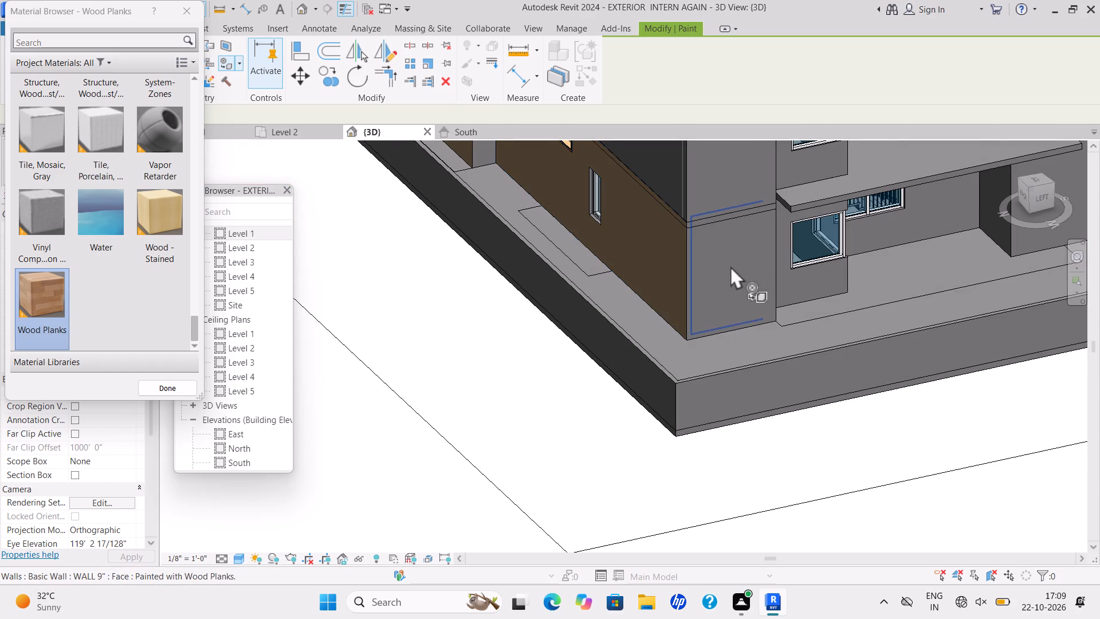
Paint the ground-floor corner wall face and the two faces of the narrow return beside the next corner window with Wood Planks.
{"action": "left_click", "coordinate": [730, 266]}
{"action": "scroll", "coordinate": [764, 261], "scroll_direction": "down", "scroll_amount": 1, "text": "shift"}
{"action": "middle_click_drag", "start_coordinate": [761, 261], "coordinate": [634, 282], "text": "shift"}
{"action": "scroll", "coordinate": [572, 233], "scroll_direction": "up", "scroll_amount": 9}
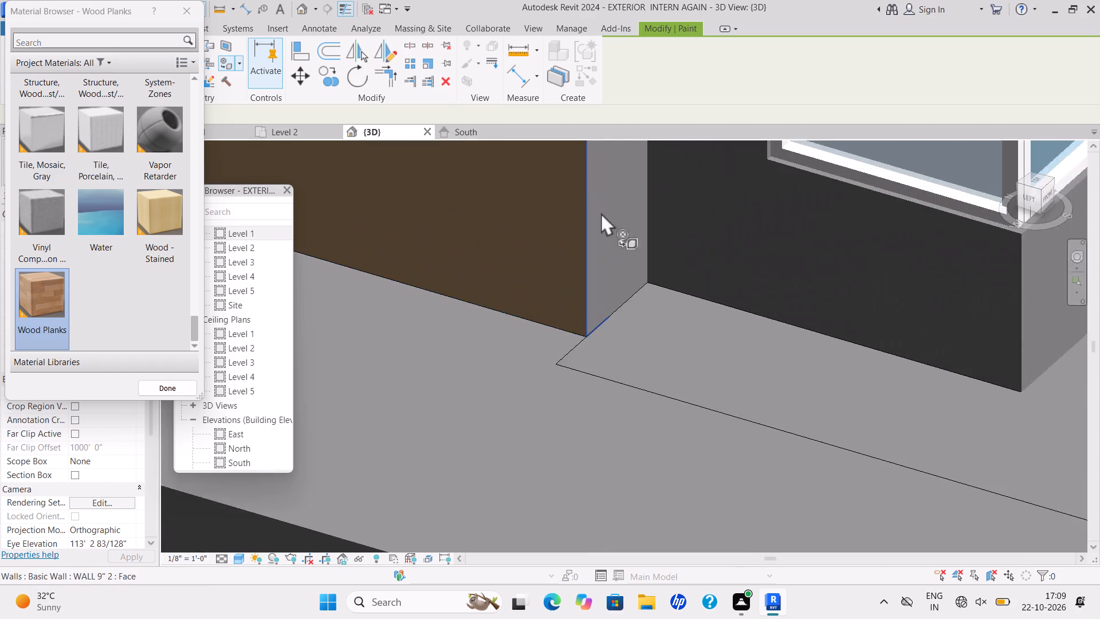
{"action": "scroll", "coordinate": [601, 213], "scroll_direction": "up", "scroll_amount": 5}
{"action": "left_click", "coordinate": [598, 300]}
{"action": "left_click", "coordinate": [622, 303]}
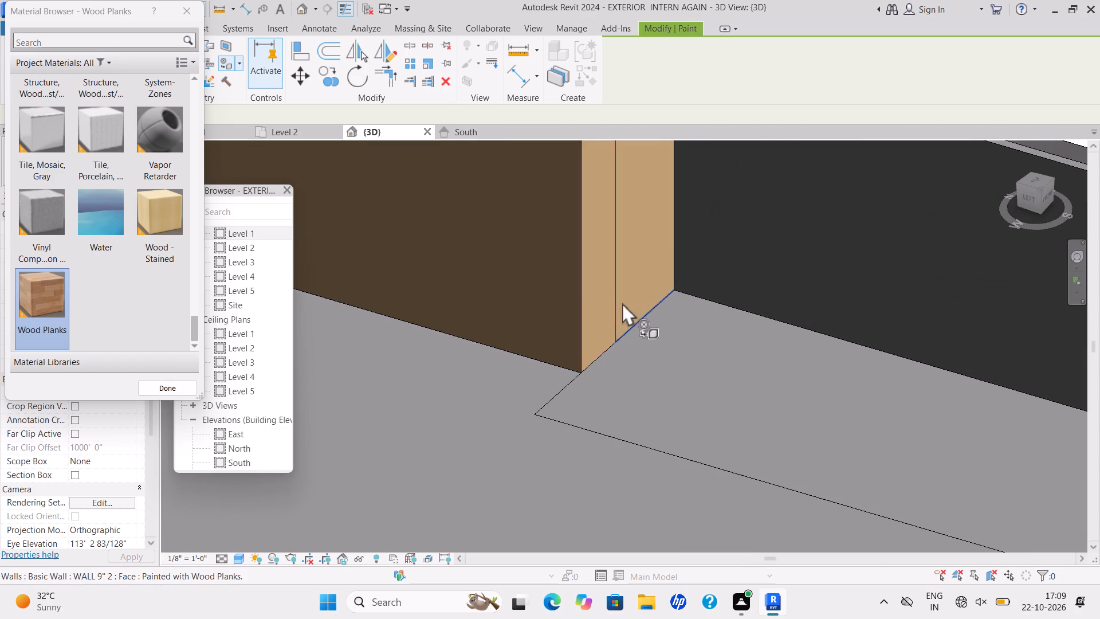
Paint the wall strip beside the left side's corner window and the face directly below that window with Wood Planks.
{"action": "scroll", "coordinate": [713, 292], "scroll_direction": "down", "scroll_amount": 4}
{"action": "middle_click_drag", "start_coordinate": [699, 304], "coordinate": [626, 356]}
{"action": "left_click", "coordinate": [694, 289]}
{"action": "left_click", "coordinate": [773, 315]}
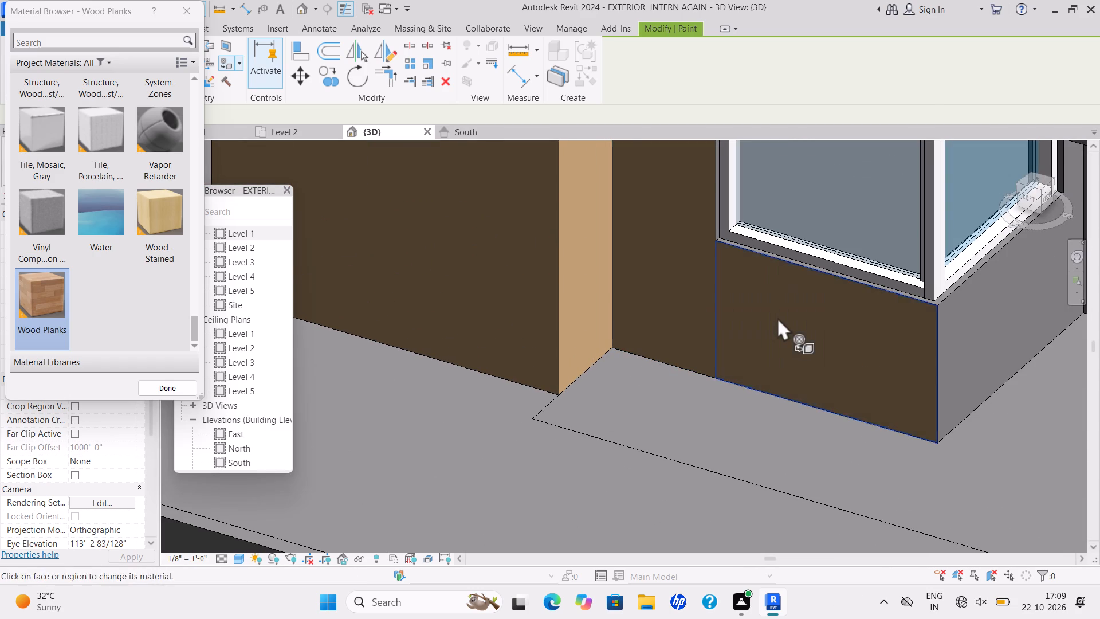
Paint the face above the same corner window with Wood Planks, ungrouping the grouped elements to allow the change.
{"action": "scroll", "coordinate": [790, 312], "scroll_direction": "down", "scroll_amount": 3}
{"action": "middle_click_drag", "start_coordinate": [787, 309], "coordinate": [623, 395]}
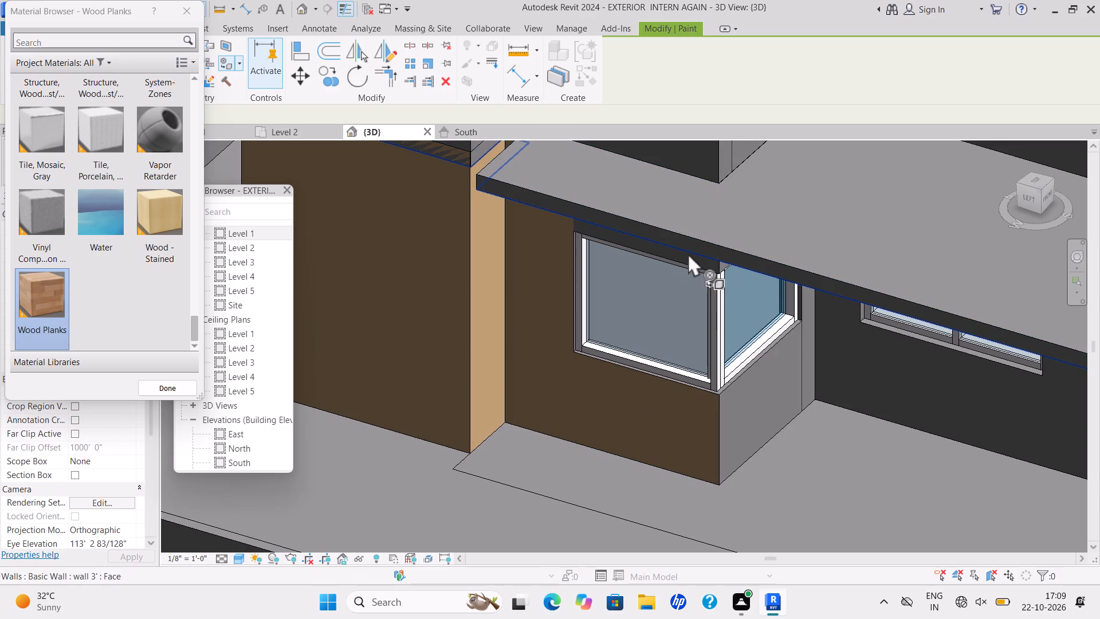
{"action": "left_click", "coordinate": [688, 253]}
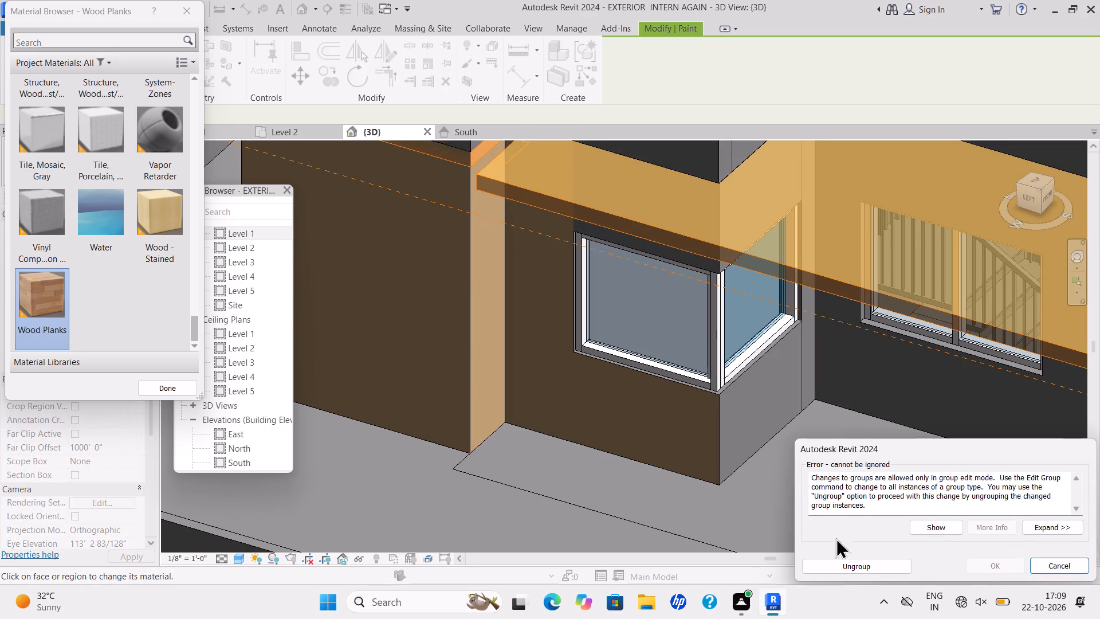
{"action": "left_click", "coordinate": [859, 566]}
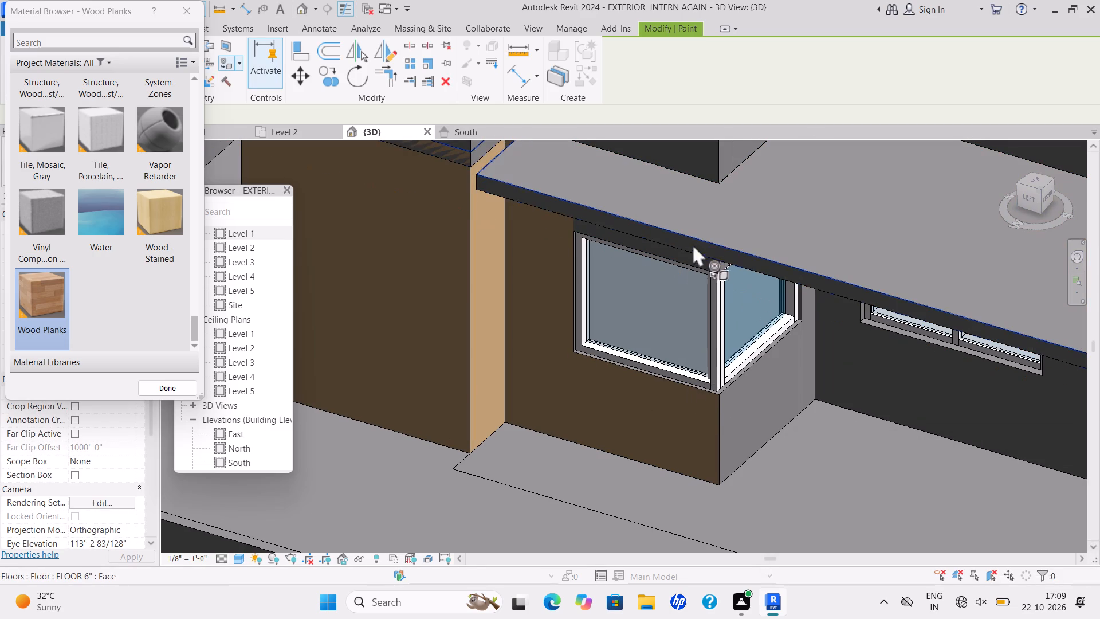
{"action": "left_click", "coordinate": [36, 297]}
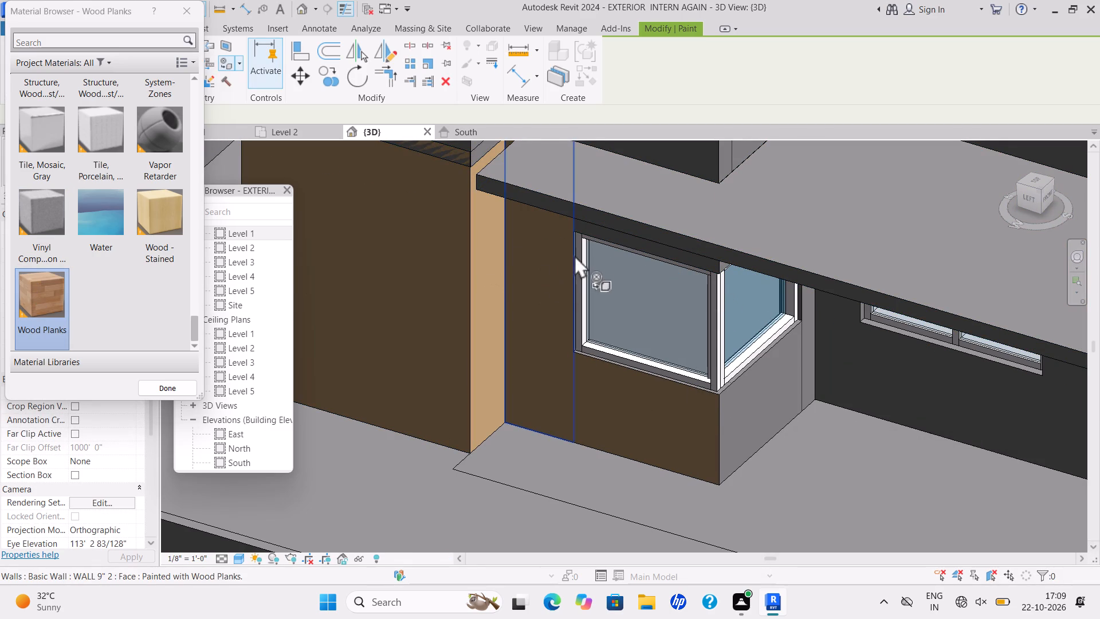
{"action": "scroll", "coordinate": [647, 255], "scroll_direction": "up", "scroll_amount": 5}
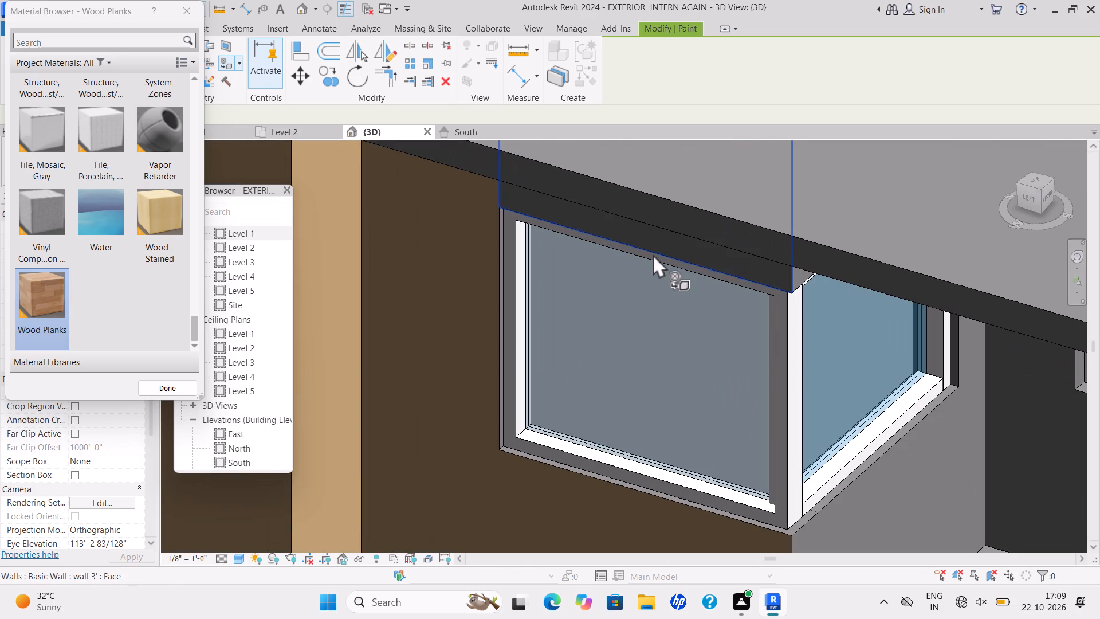
{"action": "left_click", "coordinate": [653, 254]}
Paint the corner window bay's adjacent side with Wood Planks: the faces above the window and the narrow strip and larger face below it.
{"action": "scroll", "coordinate": [809, 312], "scroll_direction": "down", "scroll_amount": 6}
{"action": "middle_click_drag", "start_coordinate": [808, 315], "coordinate": [776, 260]}
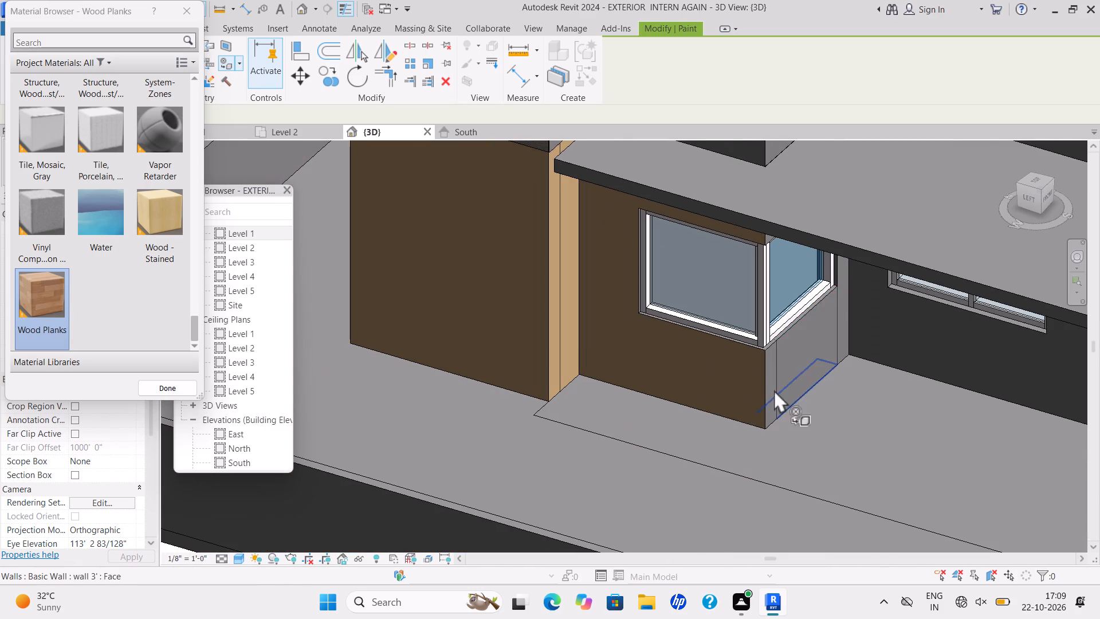
{"action": "scroll", "coordinate": [773, 390], "scroll_direction": "up", "scroll_amount": 5}
{"action": "left_click", "coordinate": [768, 370]}
{"action": "scroll", "coordinate": [834, 346], "scroll_direction": "down", "scroll_amount": 4}
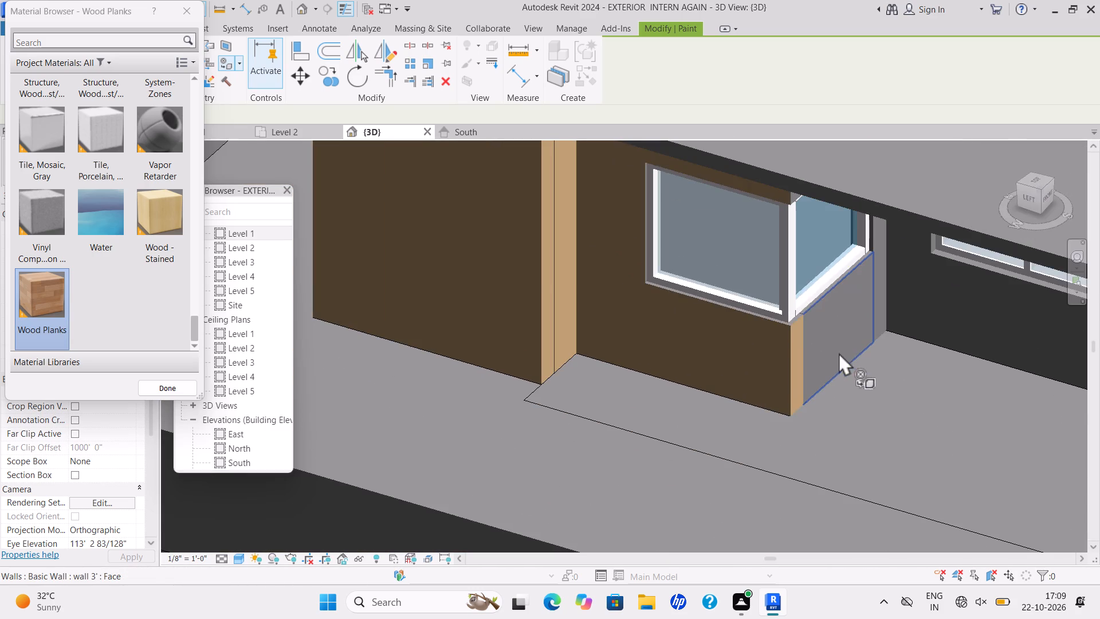
{"action": "middle_click_drag", "start_coordinate": [839, 352], "coordinate": [724, 348], "text": "shift"}
{"action": "scroll", "coordinate": [724, 338], "scroll_direction": "down", "scroll_amount": 3}
{"action": "middle_click_drag", "start_coordinate": [724, 338], "coordinate": [698, 442]}
{"action": "middle_click_drag", "start_coordinate": [705, 396], "coordinate": [758, 291], "text": "shift"}
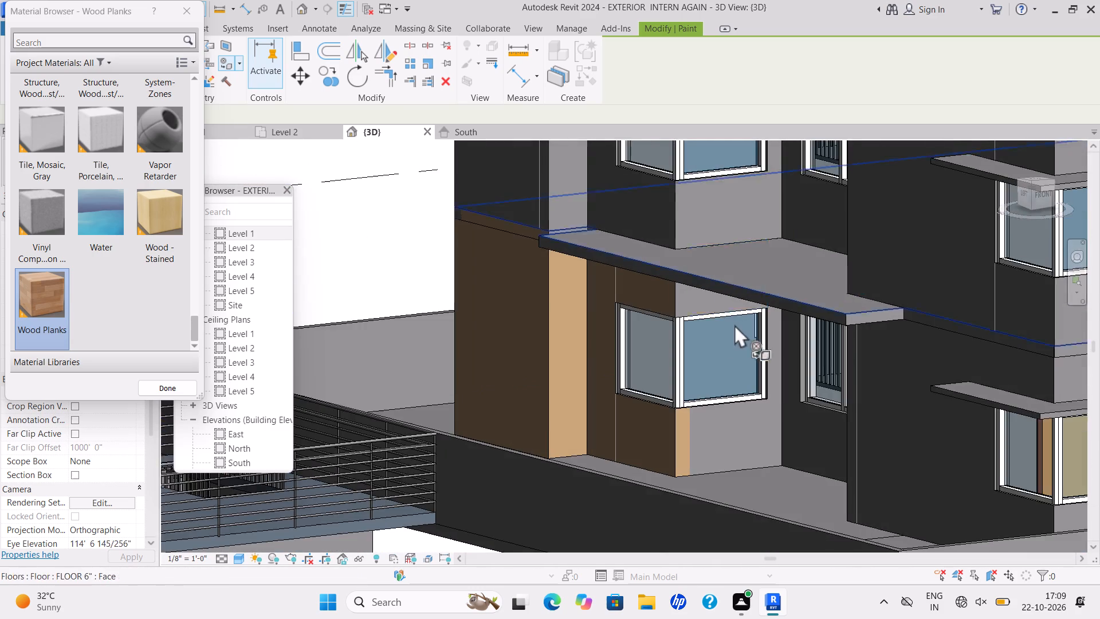
{"action": "middle_click_drag", "start_coordinate": [728, 333], "coordinate": [738, 281]}
{"action": "scroll", "coordinate": [726, 328], "scroll_direction": "up", "scroll_amount": 4}
{"action": "scroll", "coordinate": [719, 260], "scroll_direction": "up", "scroll_amount": 3}
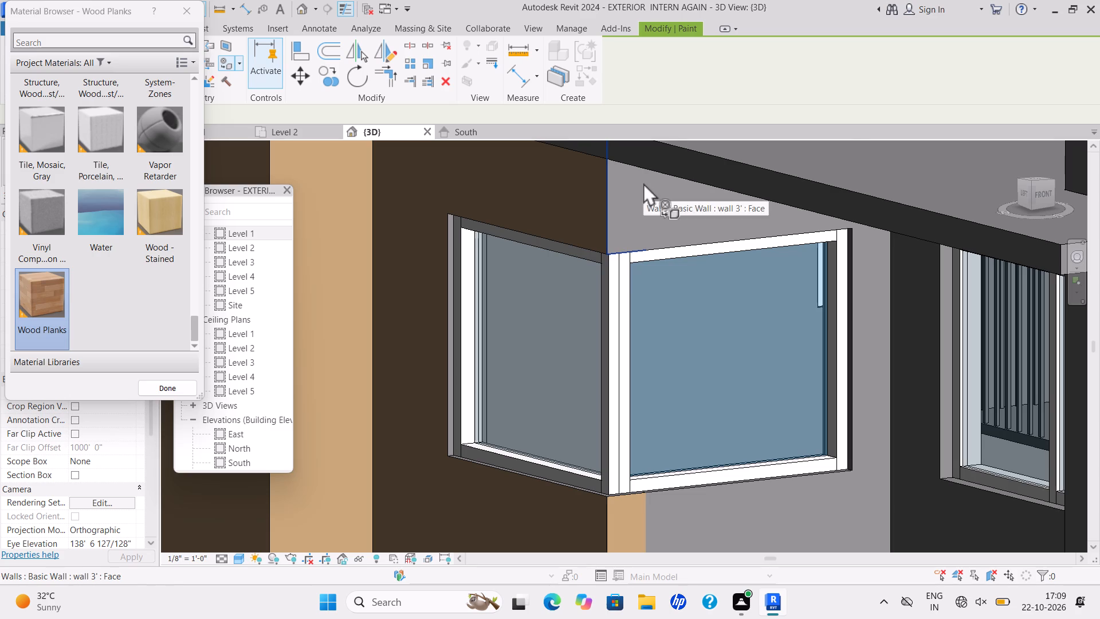
{"action": "left_click", "coordinate": [643, 183]}
{"action": "left_click", "coordinate": [693, 225]}
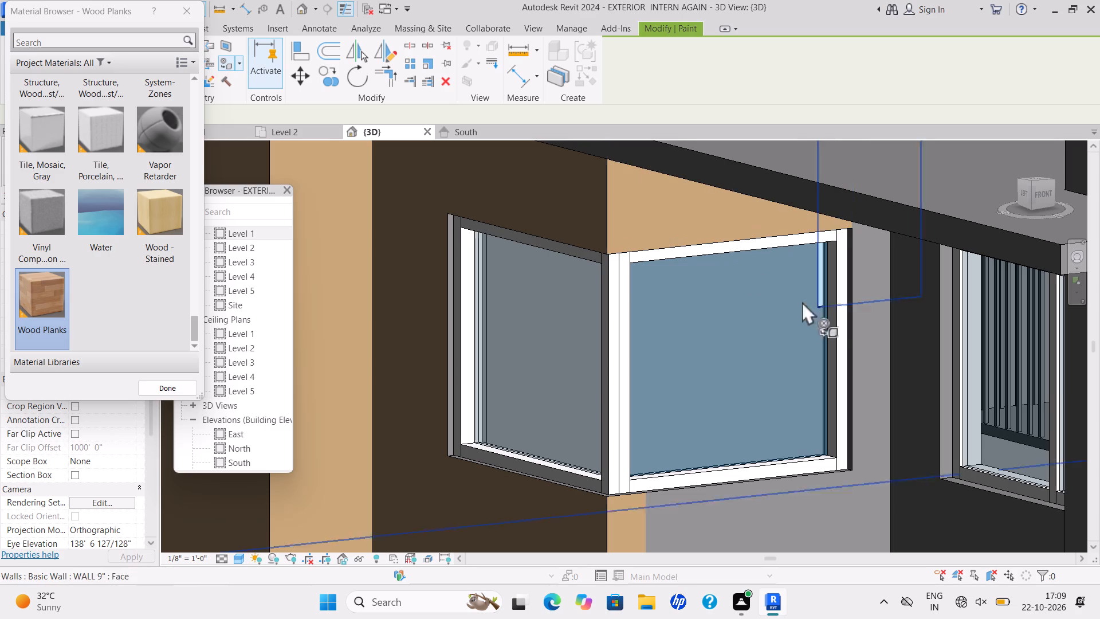
{"action": "scroll", "coordinate": [714, 499], "scroll_direction": "down", "scroll_amount": 3}
{"action": "middle_click_drag", "start_coordinate": [711, 498], "coordinate": [646, 366]}
{"action": "left_click", "coordinate": [638, 399]}
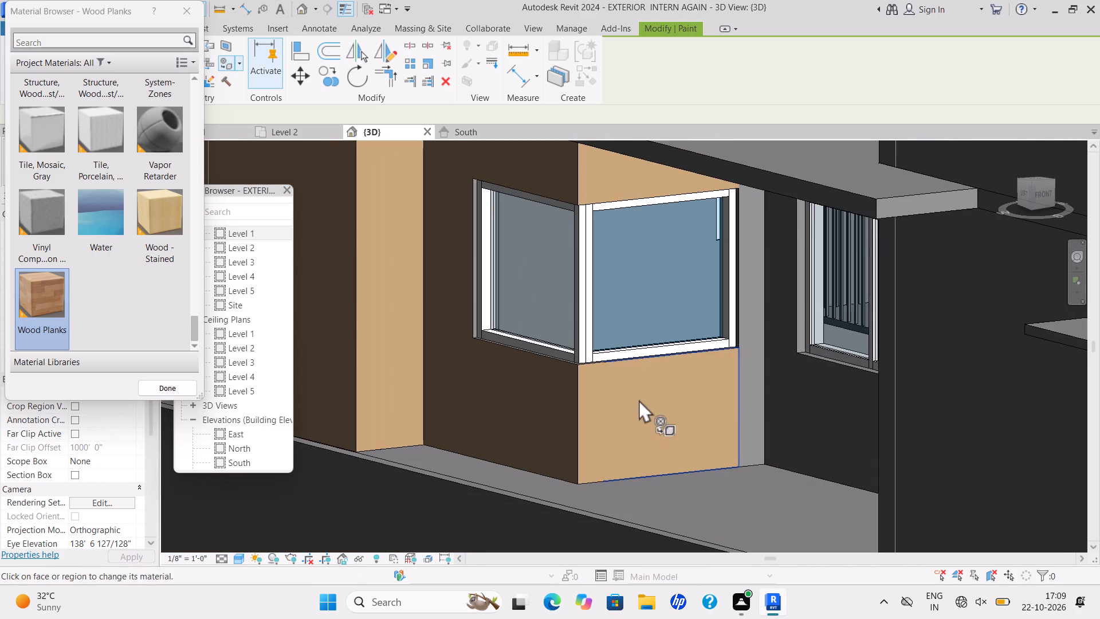
Paint the narrow return strip beside the window bay and the adjoining recessed wall with the window with Wood Planks.
{"action": "scroll", "coordinate": [706, 395], "scroll_direction": "down", "scroll_amount": 2}
{"action": "middle_click_drag", "start_coordinate": [706, 394], "coordinate": [617, 442]}
{"action": "scroll", "coordinate": [697, 408], "scroll_direction": "up", "scroll_amount": 3}
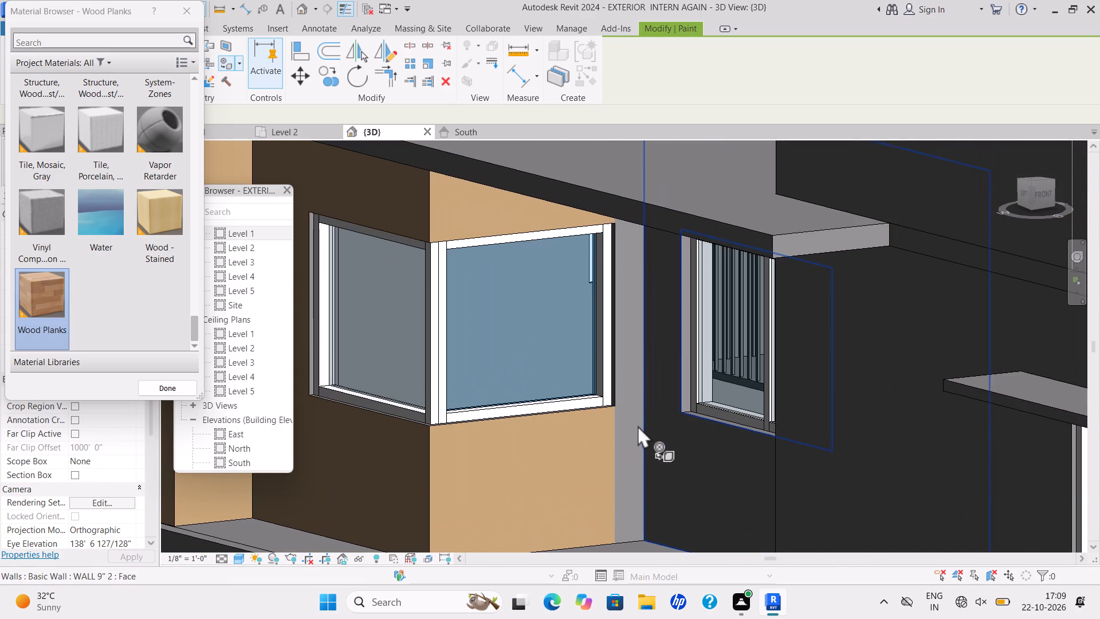
{"action": "left_click", "coordinate": [634, 429]}
{"action": "scroll", "coordinate": [658, 422], "scroll_direction": "up", "scroll_amount": 4}
{"action": "left_click", "coordinate": [658, 422]}
{"action": "scroll", "coordinate": [661, 421], "scroll_direction": "down", "scroll_amount": 3}
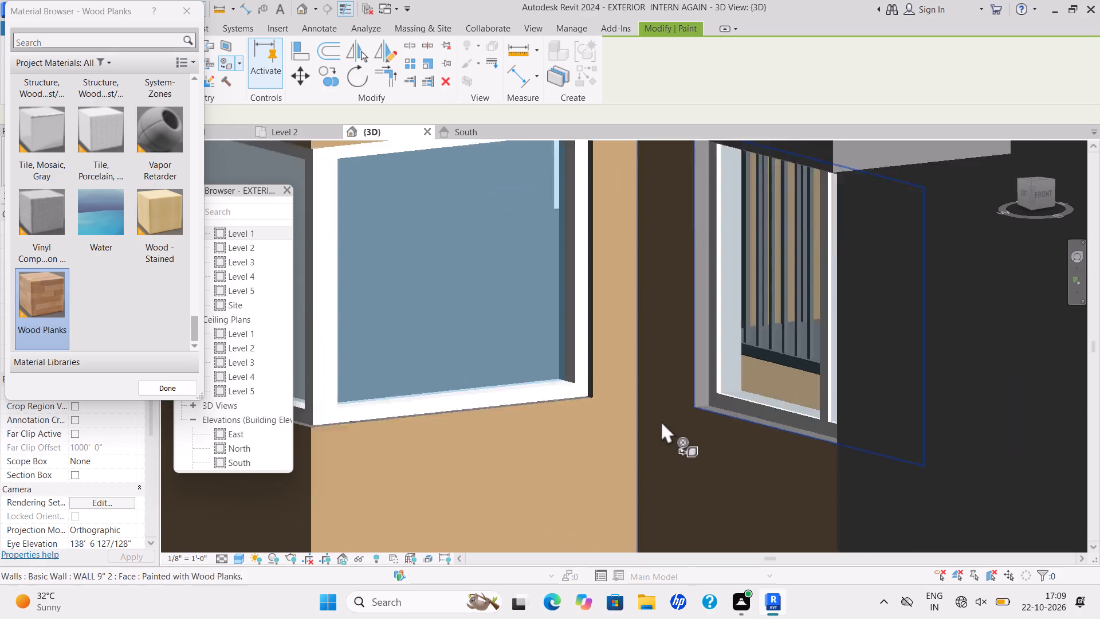
Paint the side face closing the ground-floor recess and the projecting wall leading to the far corner window with Wood Planks.
{"action": "scroll", "coordinate": [661, 421], "scroll_direction": "down", "scroll_amount": 5}
{"action": "middle_click_drag", "start_coordinate": [755, 443], "coordinate": [959, 413], "text": "shift"}
{"action": "scroll", "coordinate": [821, 451], "scroll_direction": "down", "scroll_amount": 1, "text": "shift"}
{"action": "scroll", "coordinate": [961, 413], "scroll_direction": "down", "scroll_amount": 1}
{"action": "middle_click_drag", "start_coordinate": [971, 402], "coordinate": [971, 402]}
{"action": "scroll", "coordinate": [971, 402], "scroll_direction": "down", "scroll_amount": 1}
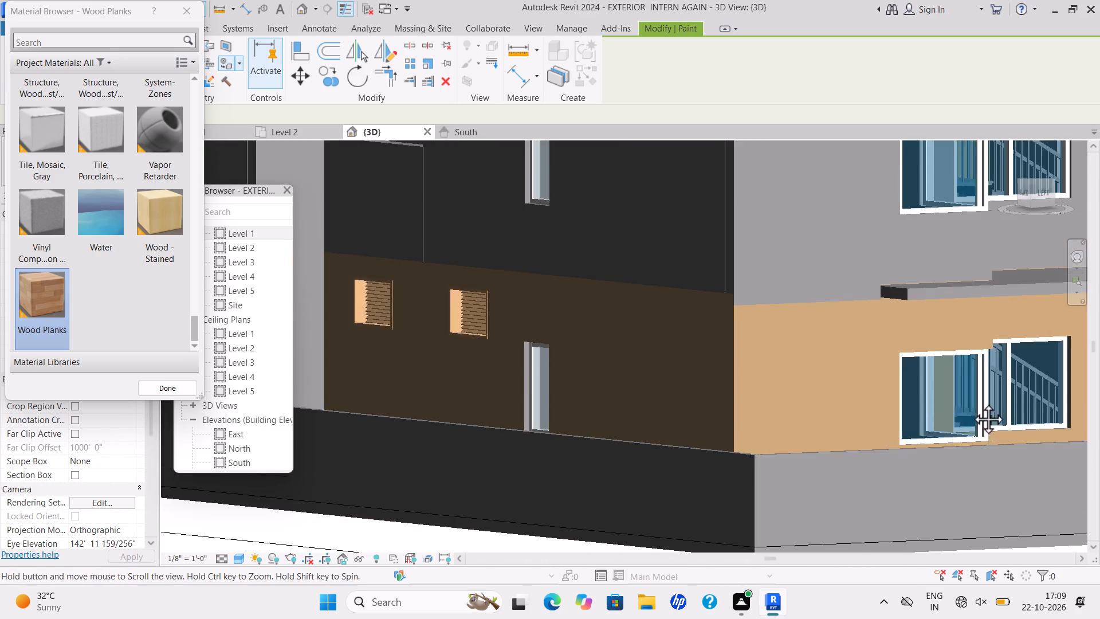
{"action": "scroll", "coordinate": [971, 402], "scroll_direction": "down", "scroll_amount": 3}
{"action": "middle_click_drag", "start_coordinate": [971, 402], "coordinate": [362, 411]}
{"action": "middle_click_drag", "start_coordinate": [527, 418], "coordinate": [584, 430]}
{"action": "scroll", "coordinate": [540, 379], "scroll_direction": "up", "scroll_amount": 5}
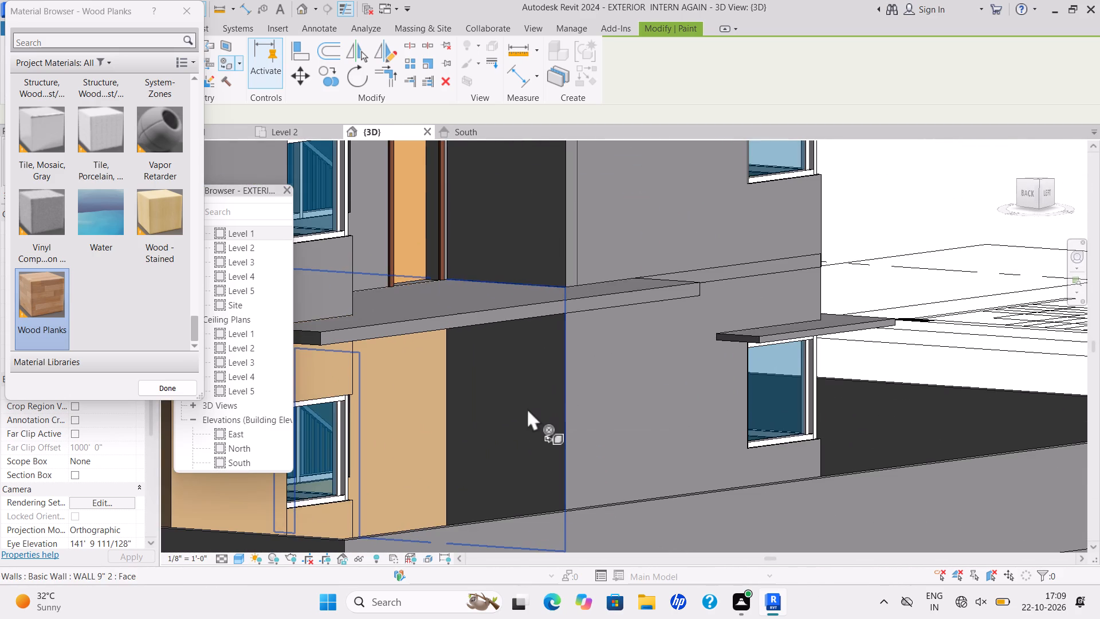
{"action": "left_click", "coordinate": [527, 408]}
{"action": "scroll", "coordinate": [587, 394], "scroll_direction": "down", "scroll_amount": 6}
{"action": "middle_click_drag", "start_coordinate": [585, 394], "coordinate": [497, 430], "text": "shift"}
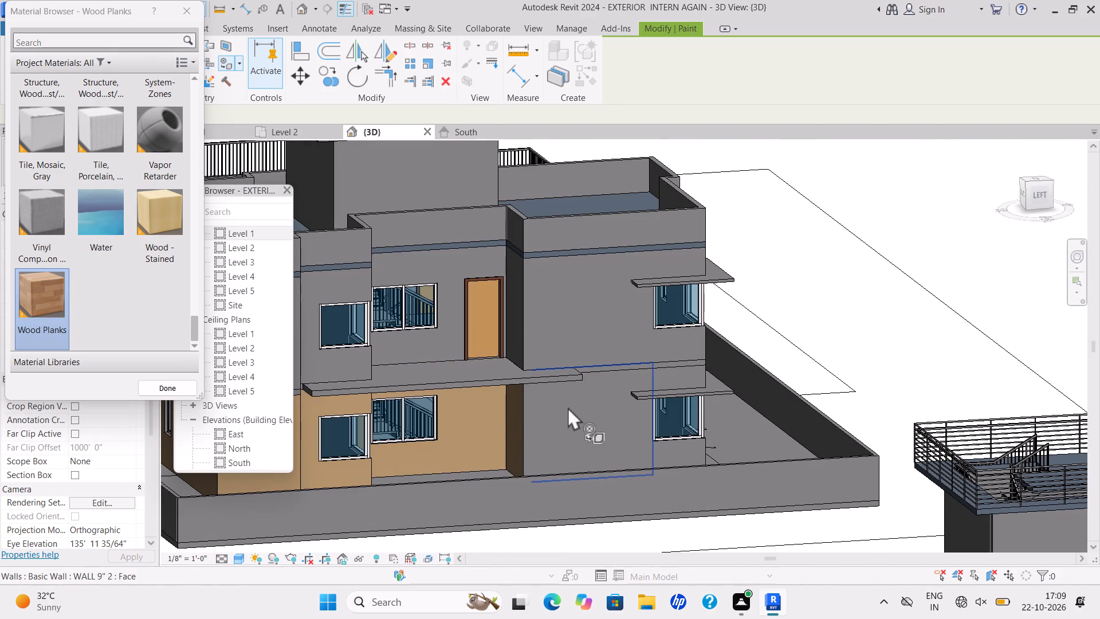
{"action": "left_click", "coordinate": [570, 407]}
Paint the ground-floor faces above the far corner window on both sides of the corner with Wood Planks.
{"action": "scroll", "coordinate": [657, 398], "scroll_direction": "down", "scroll_amount": 3}
{"action": "middle_click_drag", "start_coordinate": [657, 398], "coordinate": [550, 420]}
{"action": "scroll", "coordinate": [602, 397], "scroll_direction": "up", "scroll_amount": 8}
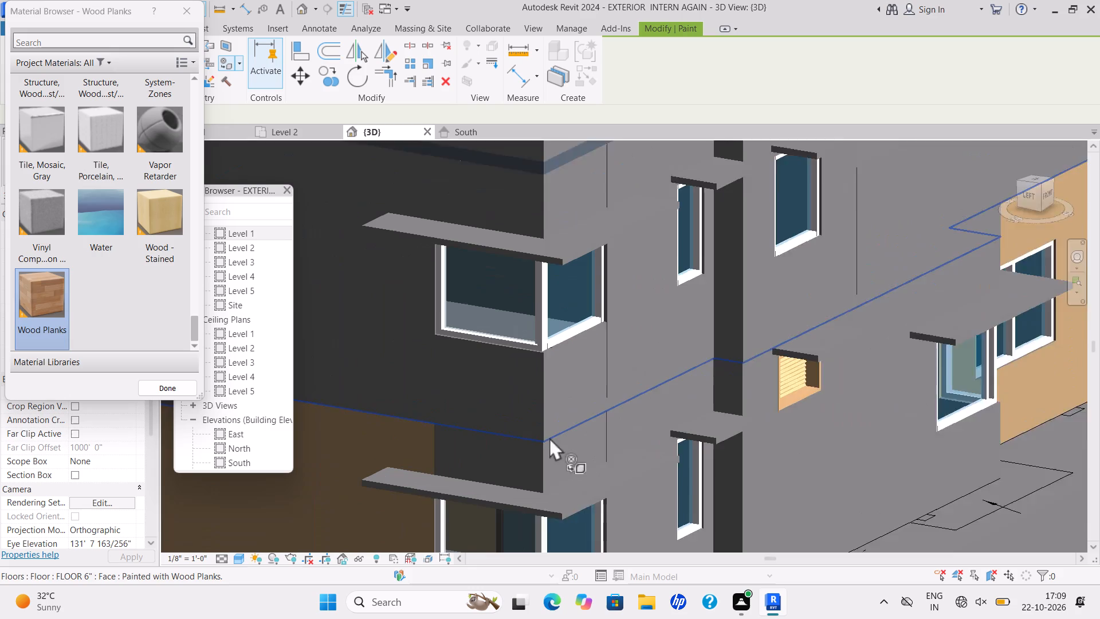
{"action": "scroll", "coordinate": [549, 437], "scroll_direction": "up", "scroll_amount": 2}
{"action": "left_click_drag", "start_coordinate": [505, 460], "coordinate": [504, 465]}
{"action": "left_click", "coordinate": [572, 464]}
Paint the faces below the far ground-floor corner window on both sides of the corner with Wood Planks.
{"action": "scroll", "coordinate": [571, 463], "scroll_direction": "down", "scroll_amount": 2}
{"action": "middle_click_drag", "start_coordinate": [561, 459], "coordinate": [559, 432]}
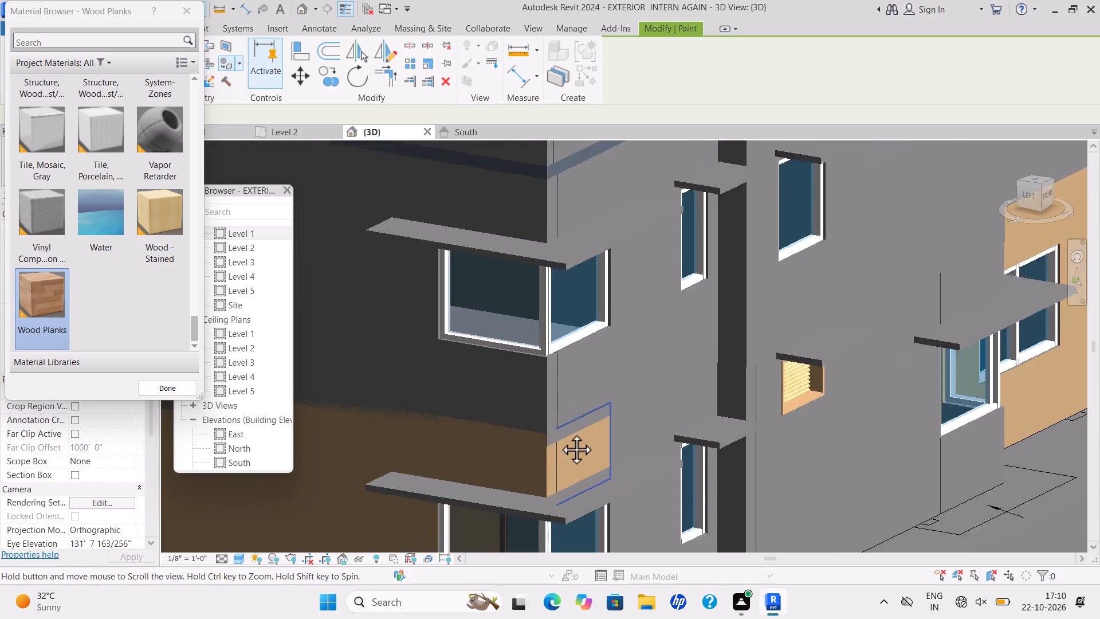
{"action": "scroll", "coordinate": [559, 432], "scroll_direction": "down", "scroll_amount": 1}
{"action": "middle_click_drag", "start_coordinate": [559, 432], "coordinate": [597, 294]}
{"action": "middle_click_drag", "start_coordinate": [583, 372], "coordinate": [512, 452]}
{"action": "middle_click_drag", "start_coordinate": [502, 453], "coordinate": [632, 311]}
{"action": "scroll", "coordinate": [503, 445], "scroll_direction": "down", "scroll_amount": 1}
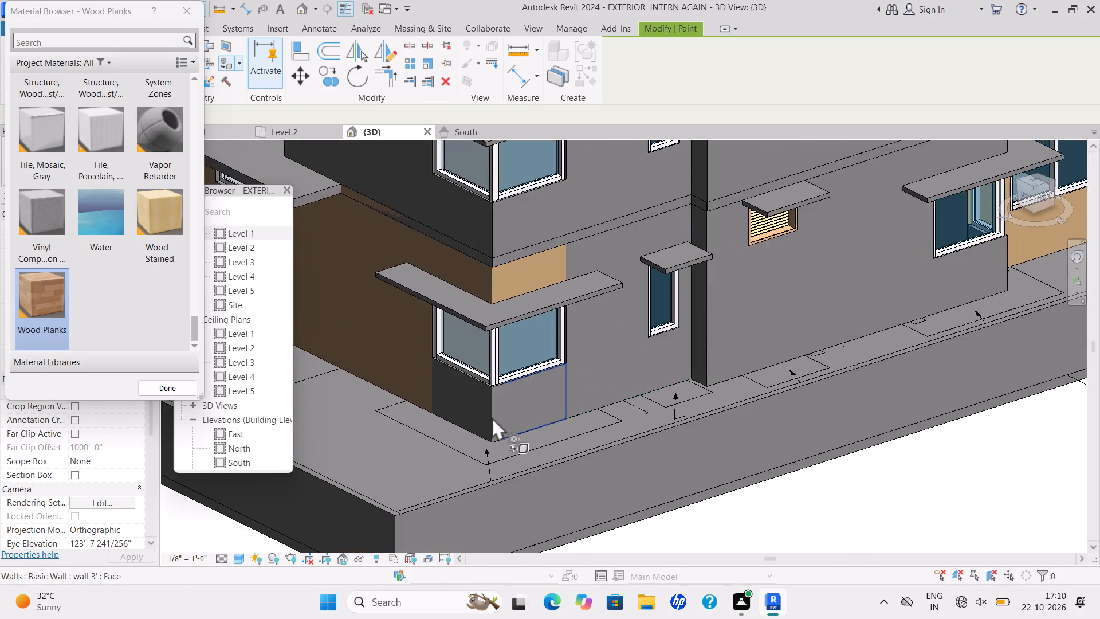
{"action": "scroll", "coordinate": [490, 417], "scroll_direction": "up", "scroll_amount": 5}
{"action": "left_click", "coordinate": [486, 416]}
{"action": "left_click", "coordinate": [541, 384]}
Paint the front side's ground-floor wall with the narrow window and the narrow return face next to it with Wood Planks.
{"action": "middle_click_drag", "start_coordinate": [646, 372], "coordinate": [521, 394]}
{"action": "scroll", "coordinate": [646, 372], "scroll_direction": "down", "scroll_amount": 1}
{"action": "scroll", "coordinate": [536, 372], "scroll_direction": "down", "scroll_amount": 11}
{"action": "middle_click_drag", "start_coordinate": [545, 381], "coordinate": [635, 389]}
{"action": "scroll", "coordinate": [505, 351], "scroll_direction": "up", "scroll_amount": 6}
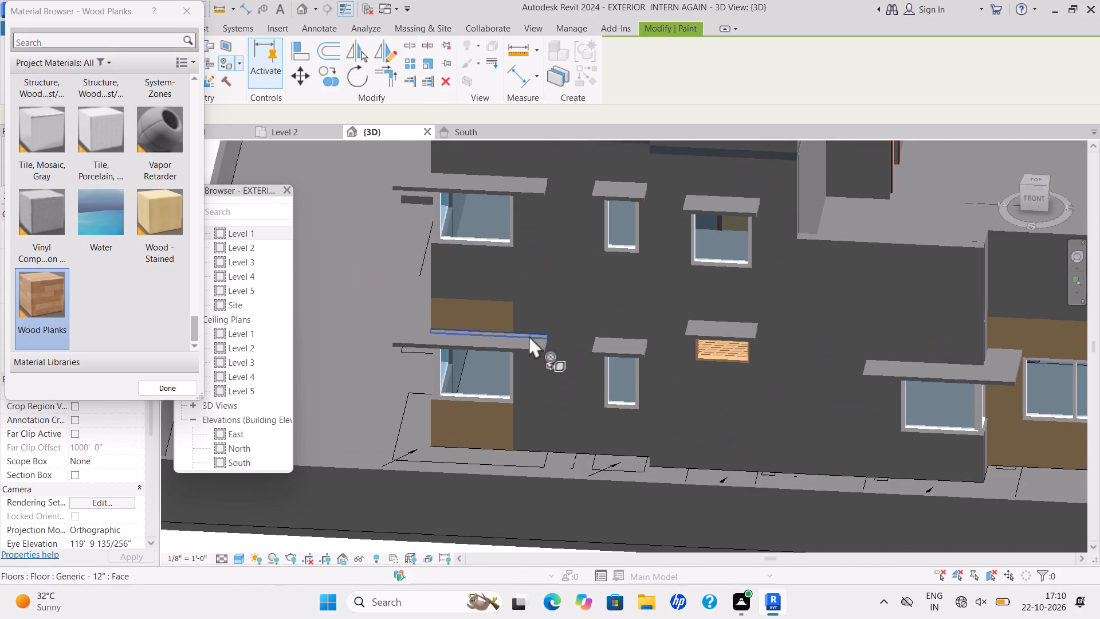
{"action": "left_click", "coordinate": [543, 373]}
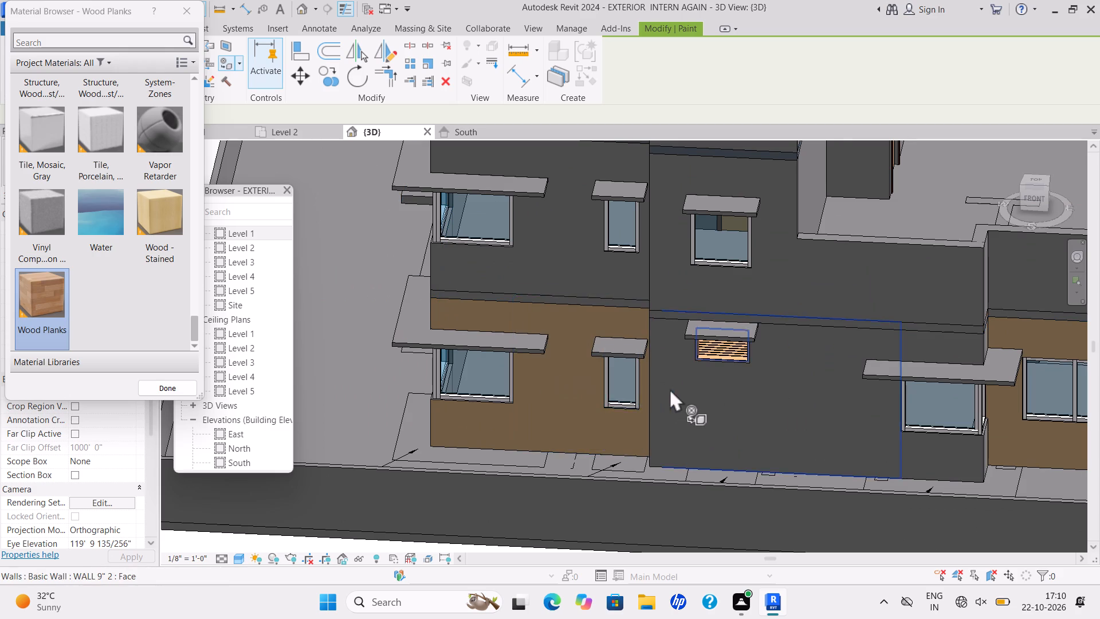
{"action": "middle_click_drag", "start_coordinate": [669, 389], "coordinate": [764, 399]}
{"action": "scroll", "coordinate": [778, 391], "scroll_direction": "down", "scroll_amount": 2}
{"action": "middle_click_drag", "start_coordinate": [789, 377], "coordinate": [489, 394]}
{"action": "middle_click_drag", "start_coordinate": [610, 381], "coordinate": [687, 381], "text": "shift"}
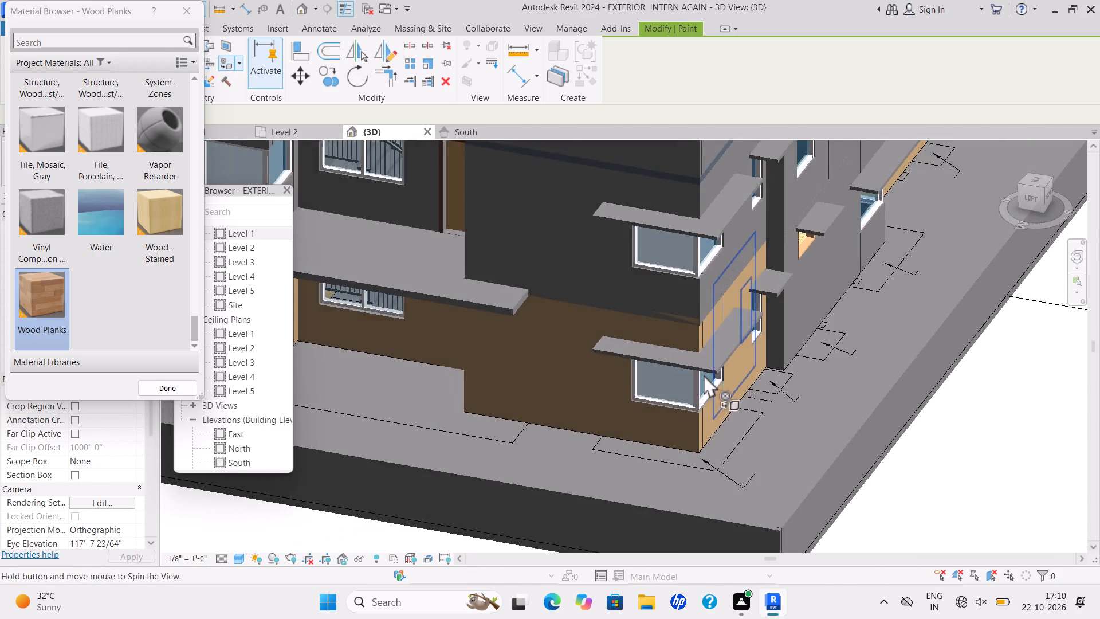
{"action": "scroll", "coordinate": [786, 345], "scroll_direction": "up", "scroll_amount": 10}
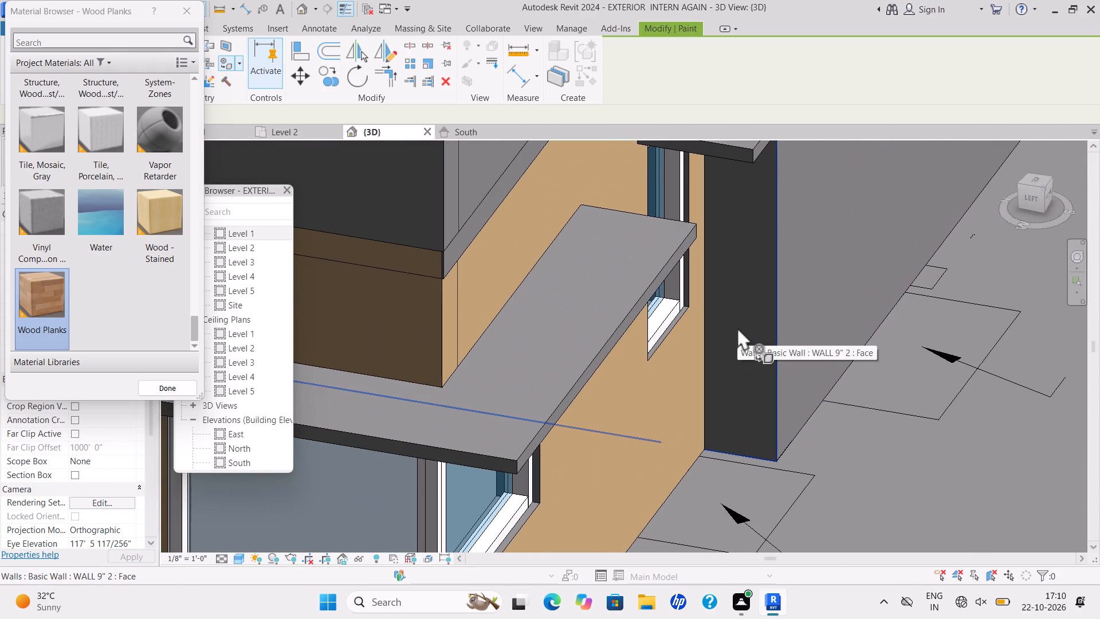
{"action": "left_click", "coordinate": [737, 327]}
Paint the front side's ground-floor wall with the louvred opening with Wood Planks.
{"action": "scroll", "coordinate": [739, 327], "scroll_direction": "down", "scroll_amount": 6}
{"action": "middle_click_drag", "start_coordinate": [740, 328], "coordinate": [655, 402]}
{"action": "scroll", "coordinate": [738, 336], "scroll_direction": "down", "scroll_amount": 1}
{"action": "middle_click_drag", "start_coordinate": [740, 356], "coordinate": [673, 371], "text": "shift"}
{"action": "scroll", "coordinate": [738, 358], "scroll_direction": "down", "scroll_amount": 1, "text": "shift"}
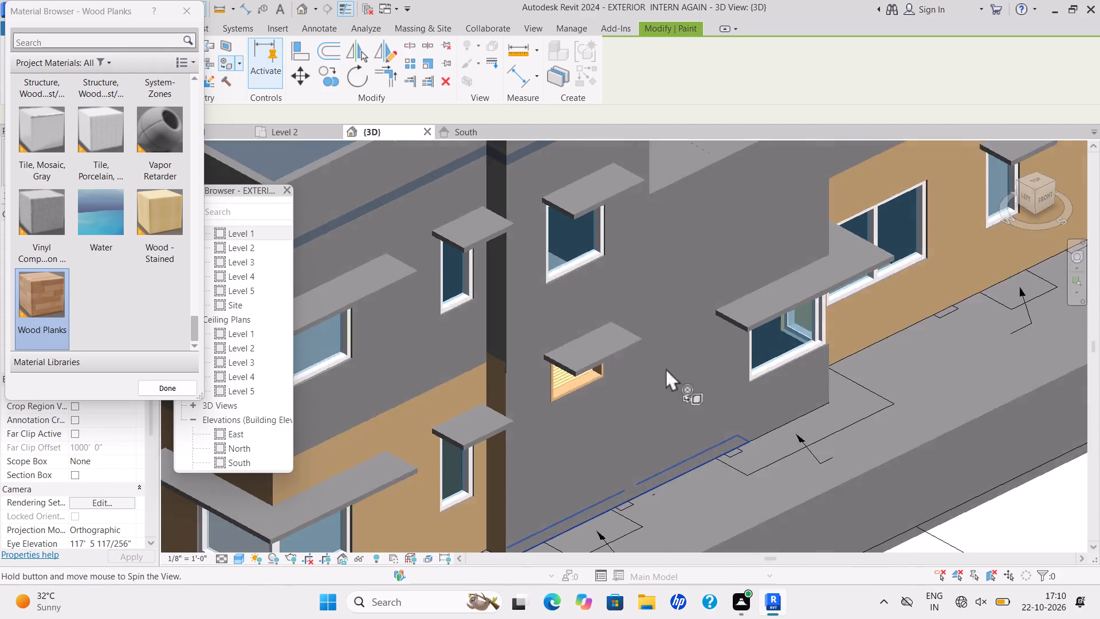
{"action": "left_click", "coordinate": [588, 395]}
Paint the front faces above and below the projecting corner window beyond the louvred opening with Wood Planks.
{"action": "scroll", "coordinate": [773, 364], "scroll_direction": "down", "scroll_amount": 2}
{"action": "middle_click_drag", "start_coordinate": [772, 364], "coordinate": [655, 373], "text": "shift"}
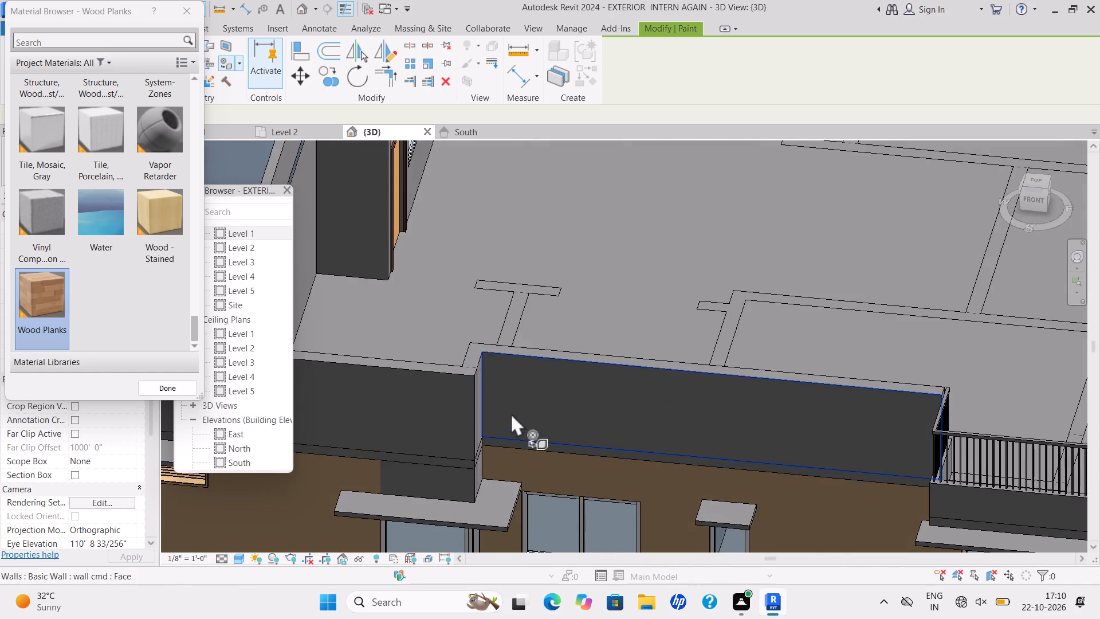
{"action": "scroll", "coordinate": [453, 453], "scroll_direction": "up", "scroll_amount": 3}
{"action": "left_click", "coordinate": [435, 495]}
{"action": "scroll", "coordinate": [461, 488], "scroll_direction": "down", "scroll_amount": 3}
{"action": "middle_click_drag", "start_coordinate": [456, 483], "coordinate": [769, 124]}
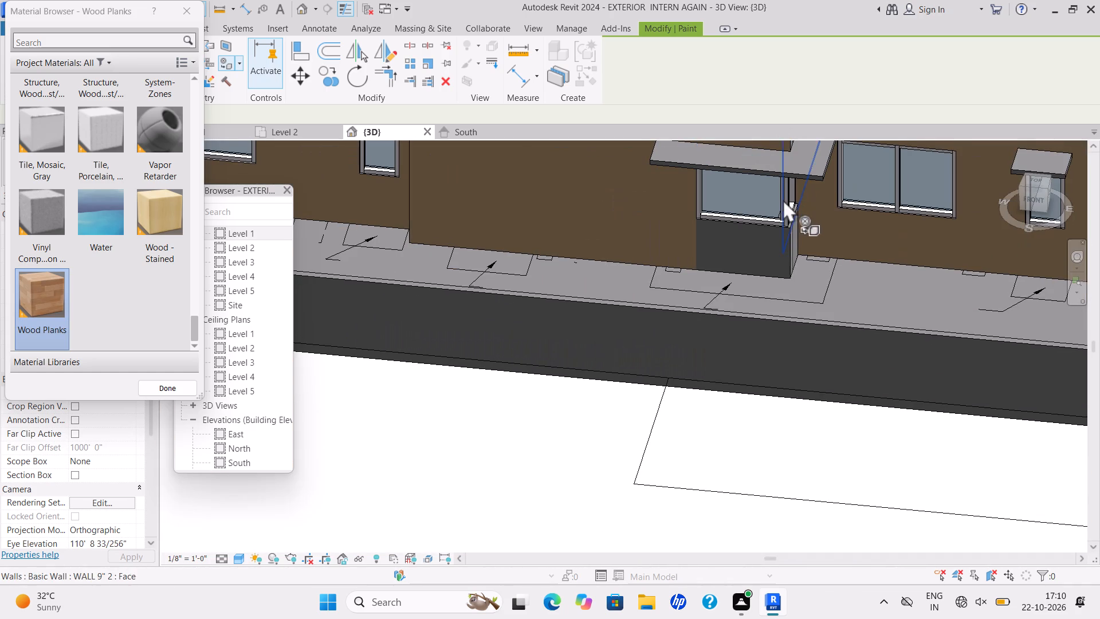
{"action": "left_click", "coordinate": [761, 245]}
Paint the side return faces above and below the same projecting corner window with Wood Planks.
{"action": "scroll", "coordinate": [775, 239], "scroll_direction": "up", "scroll_amount": 4}
{"action": "middle_click_drag", "start_coordinate": [781, 238], "coordinate": [680, 240], "text": "shift"}
{"action": "scroll", "coordinate": [681, 241], "scroll_direction": "down", "scroll_amount": 2, "text": "shift"}
{"action": "middle_click_drag", "start_coordinate": [679, 228], "coordinate": [705, 213]}
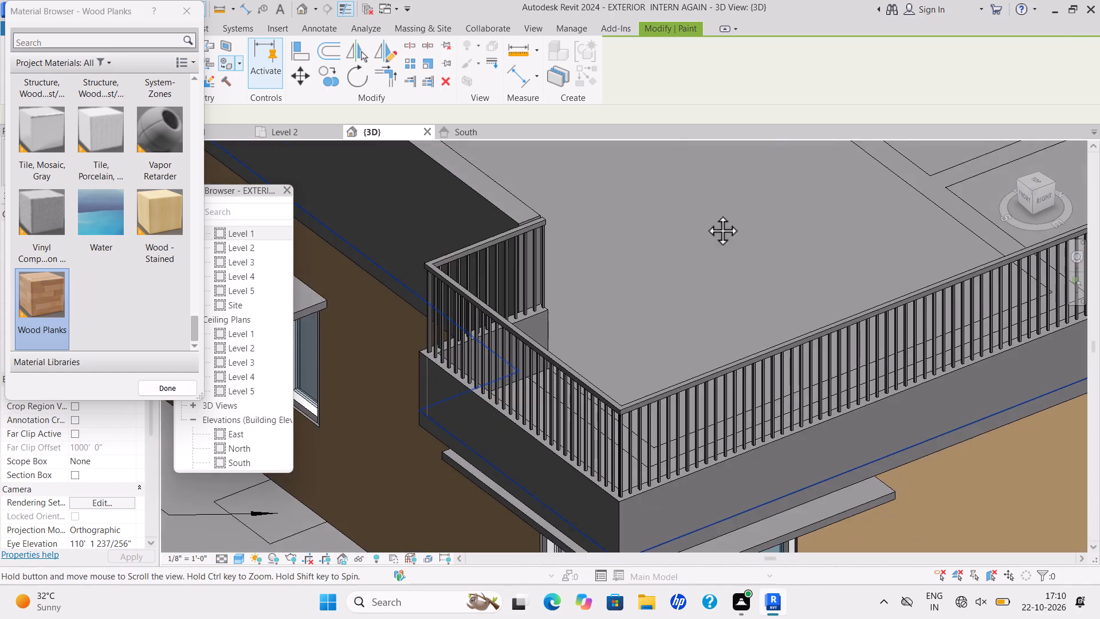
{"action": "scroll", "coordinate": [705, 213], "scroll_direction": "down", "scroll_amount": 1, "text": "shift"}
{"action": "middle_click_drag", "start_coordinate": [705, 213], "coordinate": [945, 151]}
{"action": "middle_click_drag", "start_coordinate": [651, 225], "coordinate": [756, 409]}
{"action": "scroll", "coordinate": [570, 281], "scroll_direction": "up", "scroll_amount": 3}
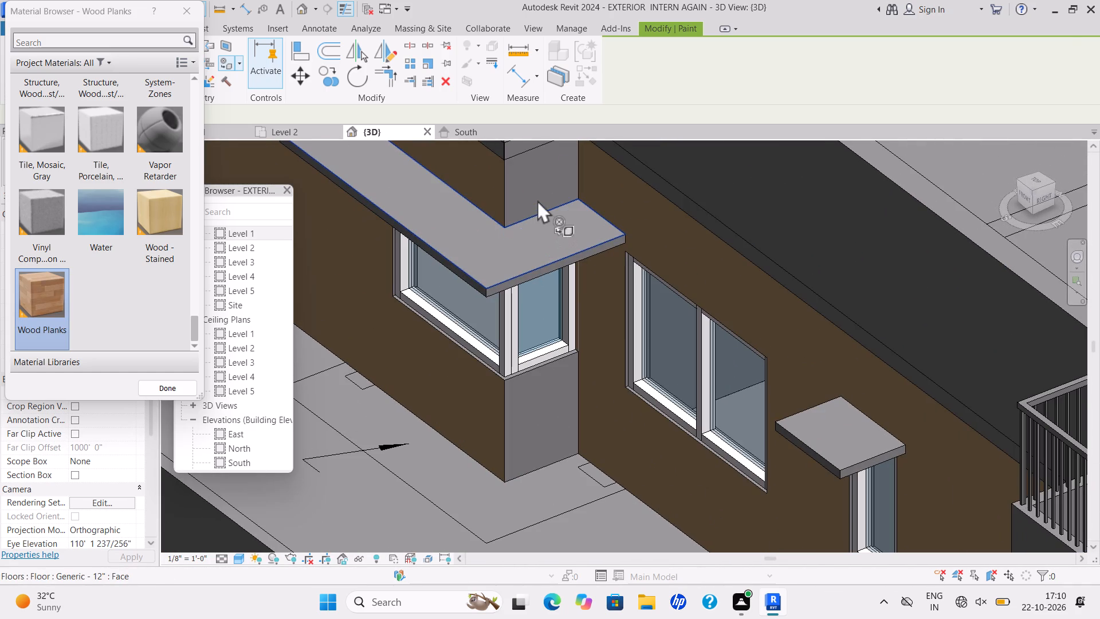
{"action": "left_click", "coordinate": [537, 200]}
{"action": "middle_click_drag", "start_coordinate": [565, 258], "coordinate": [568, 327]}
{"action": "scroll", "coordinate": [566, 288], "scroll_direction": "down", "scroll_amount": 5}
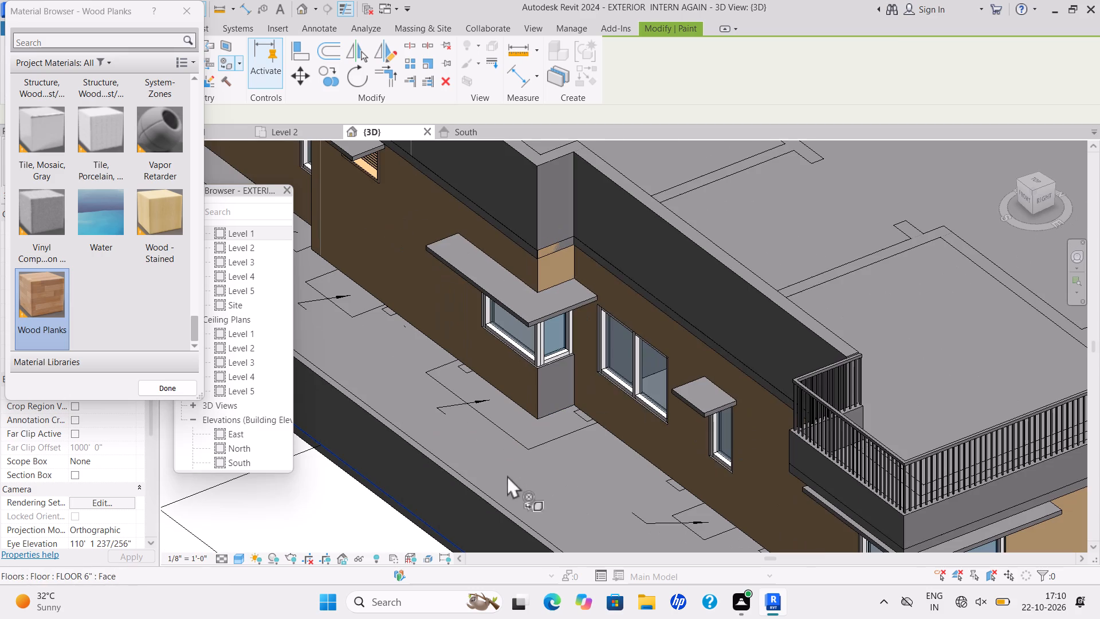
{"action": "scroll", "coordinate": [559, 390], "scroll_direction": "up", "scroll_amount": 5}
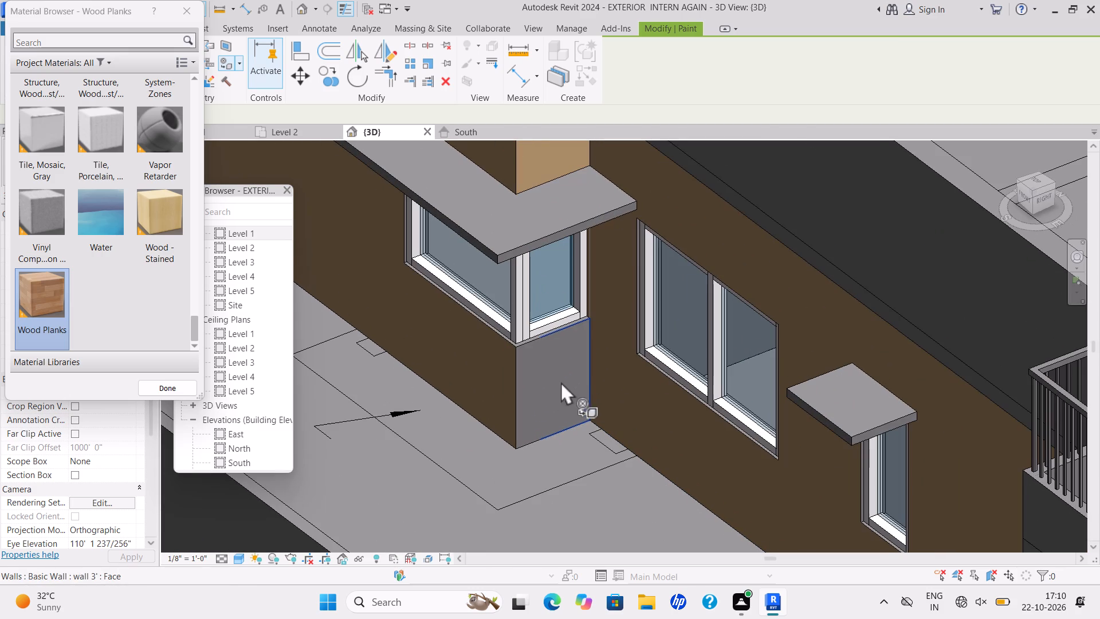
{"action": "left_click", "coordinate": [560, 382]}
{"action": "scroll", "coordinate": [577, 372], "scroll_direction": "down", "scroll_amount": 6}
{"action": "scroll", "coordinate": [630, 345], "scroll_direction": "down", "scroll_amount": 1}
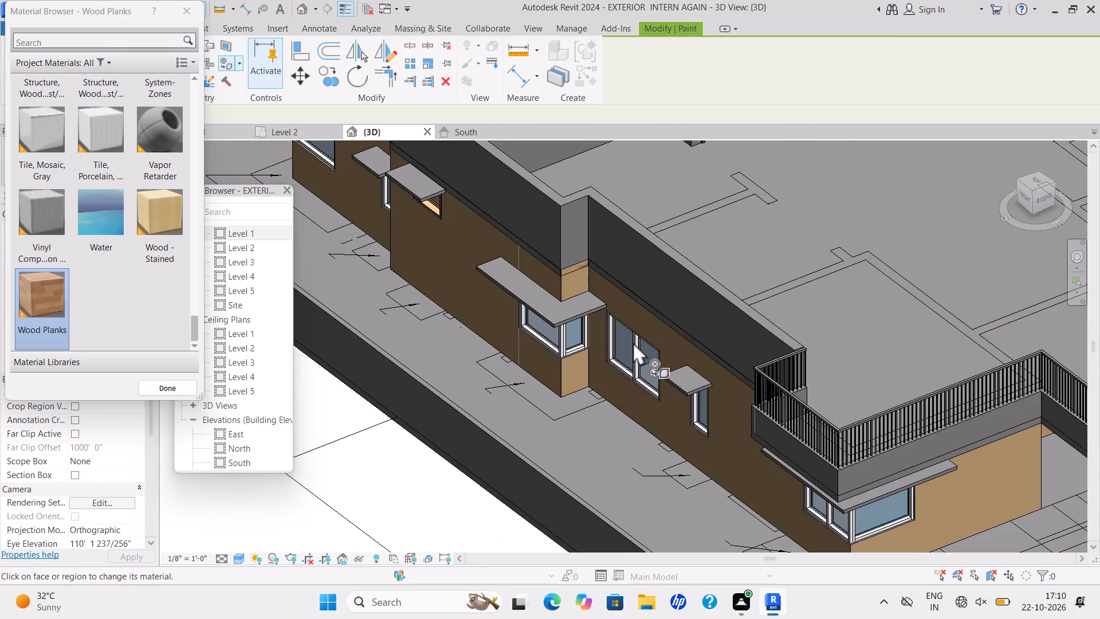
{"action": "scroll", "coordinate": [606, 340], "scroll_direction": "down", "scroll_amount": 2}
{"action": "middle_click_drag", "start_coordinate": [605, 350], "coordinate": [595, 386]}
{"action": "scroll", "coordinate": [590, 299], "scroll_direction": "down", "scroll_amount": 7}
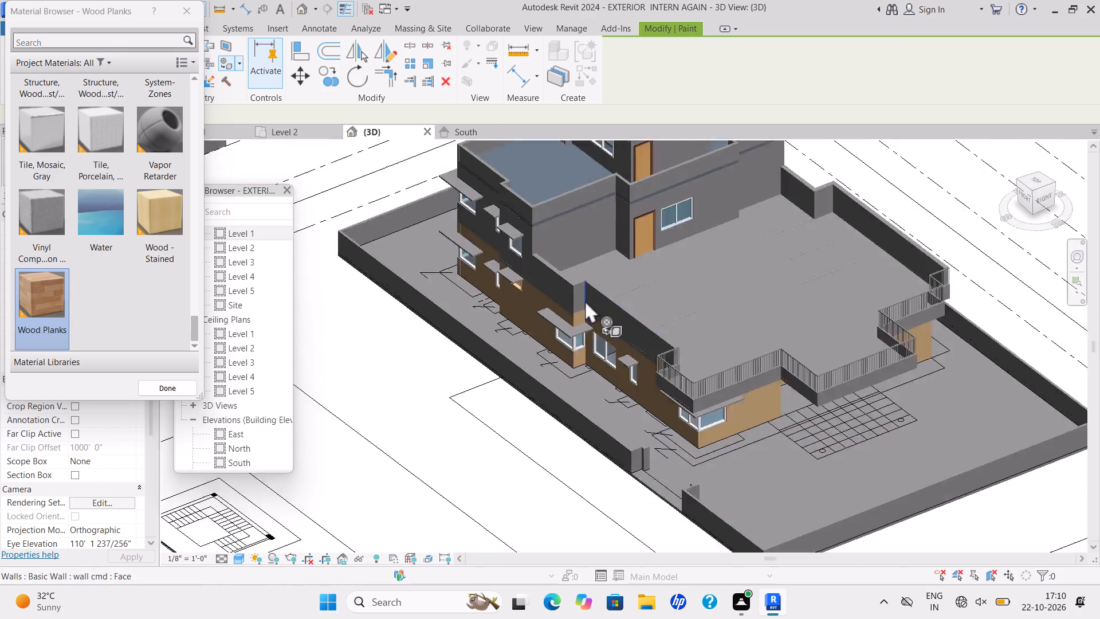
Paint the upper storey's outer wall with the single window and the adjoining stepped terrace-side walls, including the door-and-window wall, with Wood Planks.
{"action": "scroll", "coordinate": [547, 209], "scroll_direction": "up", "scroll_amount": 9}
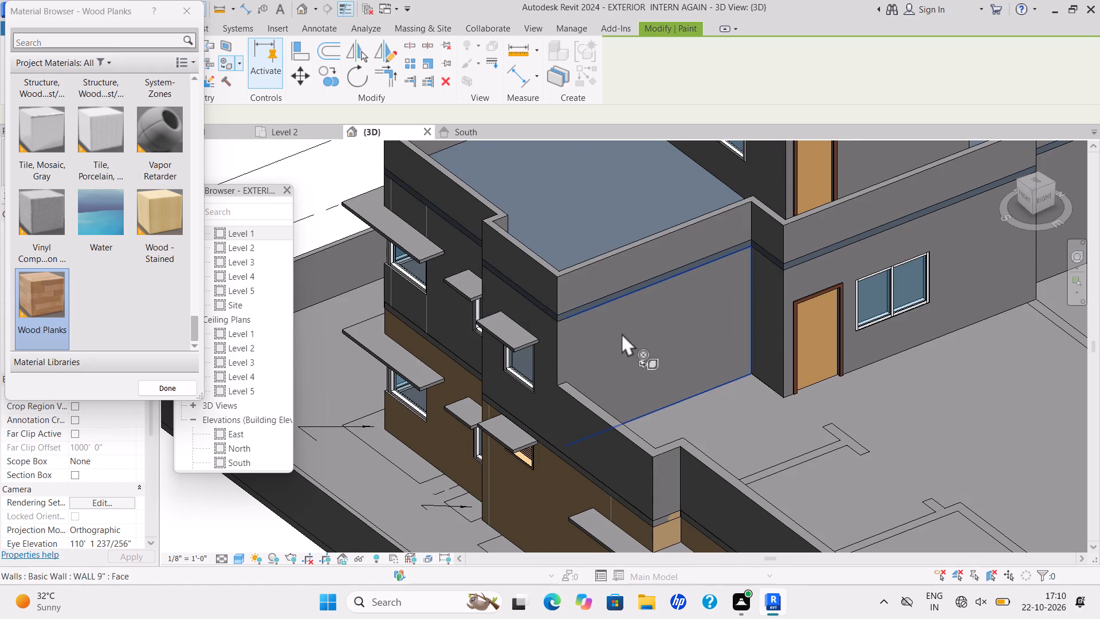
{"action": "left_click", "coordinate": [622, 333]}
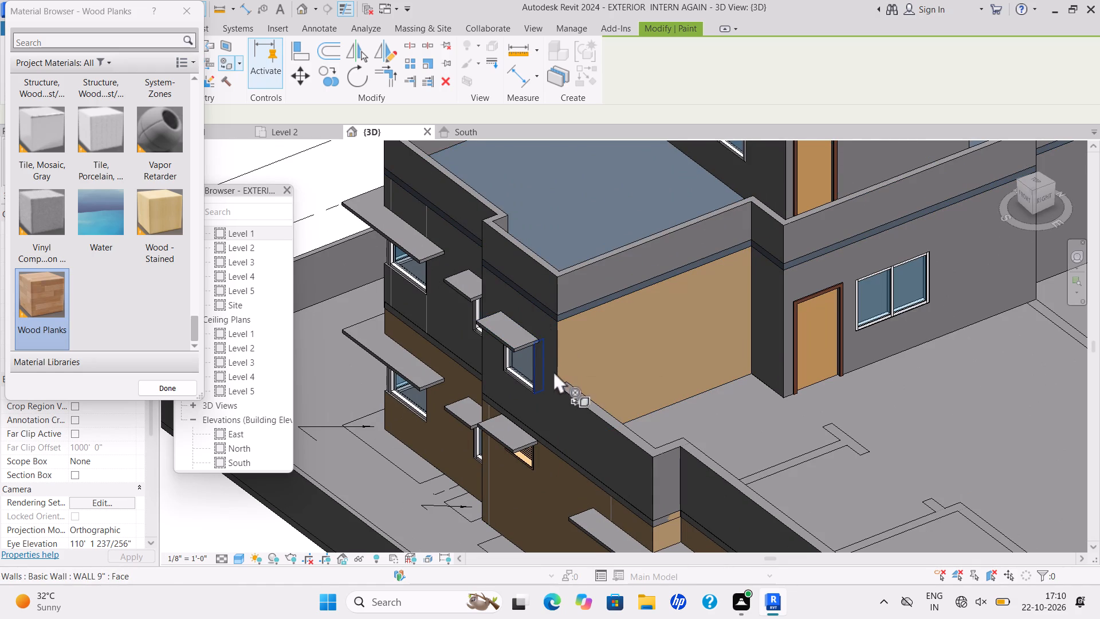
{"action": "left_click", "coordinate": [553, 372]}
{"action": "scroll", "coordinate": [681, 376], "scroll_direction": "down", "scroll_amount": 2}
{"action": "middle_click_drag", "start_coordinate": [679, 376], "coordinate": [576, 387]}
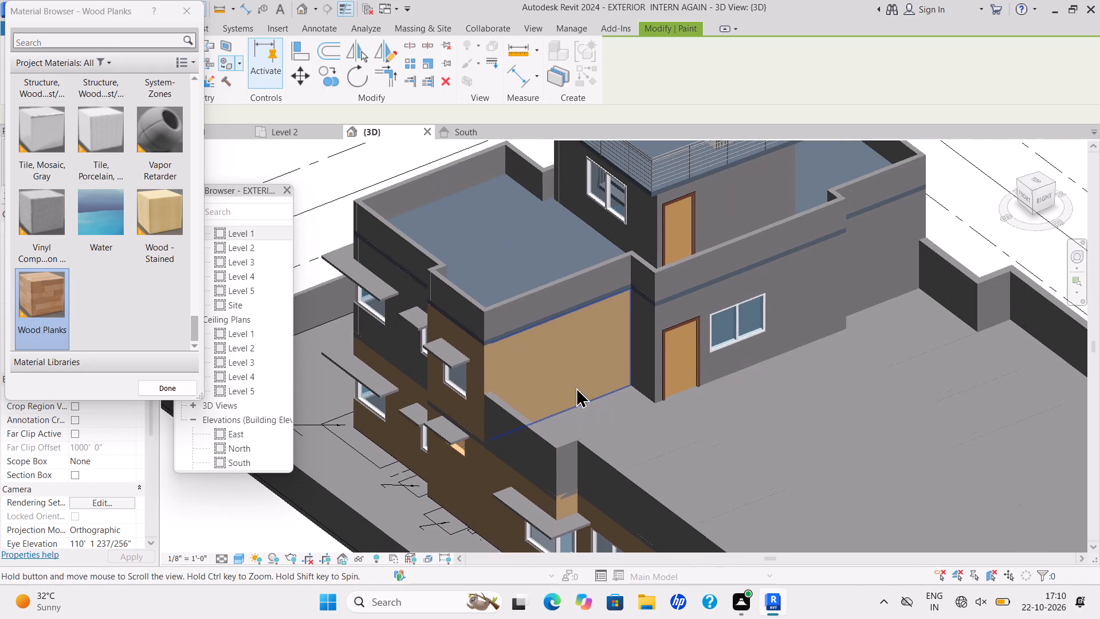
{"action": "scroll", "coordinate": [631, 332], "scroll_direction": "up", "scroll_amount": 5}
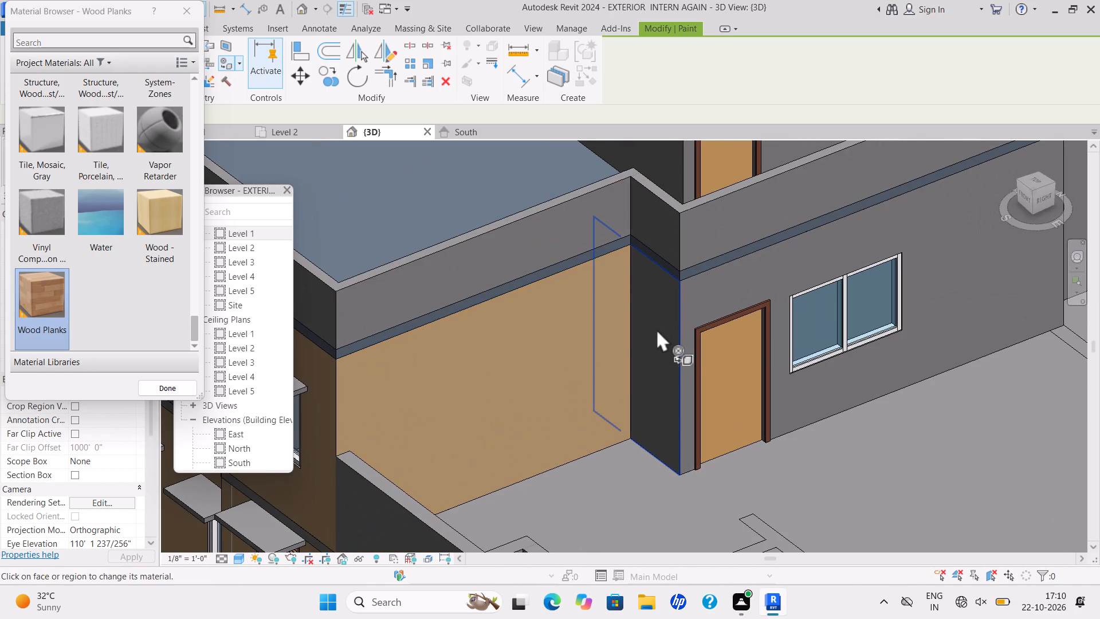
{"action": "left_click", "coordinate": [657, 329]}
{"action": "left_click", "coordinate": [755, 298]}
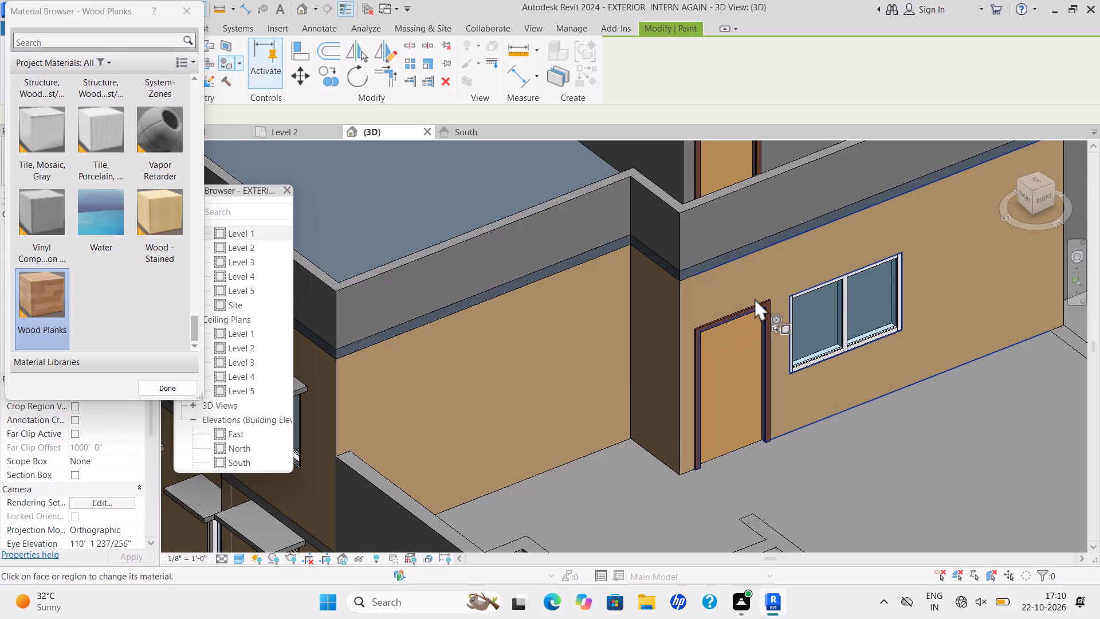
Paint the narrow end face beyond the terrace window wall and the upper wall set back behind it with Wood Planks.
{"action": "scroll", "coordinate": [828, 289], "scroll_direction": "down", "scroll_amount": 7}
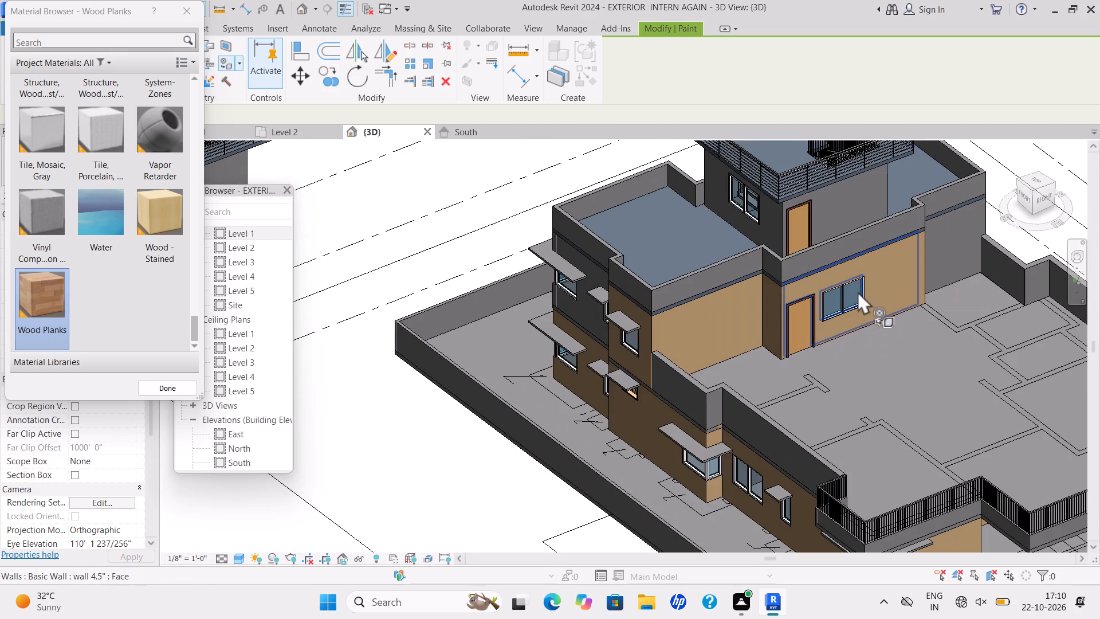
{"action": "scroll", "coordinate": [861, 296], "scroll_direction": "down", "scroll_amount": 1, "text": "shift"}
{"action": "middle_click_drag", "start_coordinate": [861, 296], "coordinate": [725, 305], "text": "shift"}
{"action": "scroll", "coordinate": [815, 300], "scroll_direction": "up", "scroll_amount": 7}
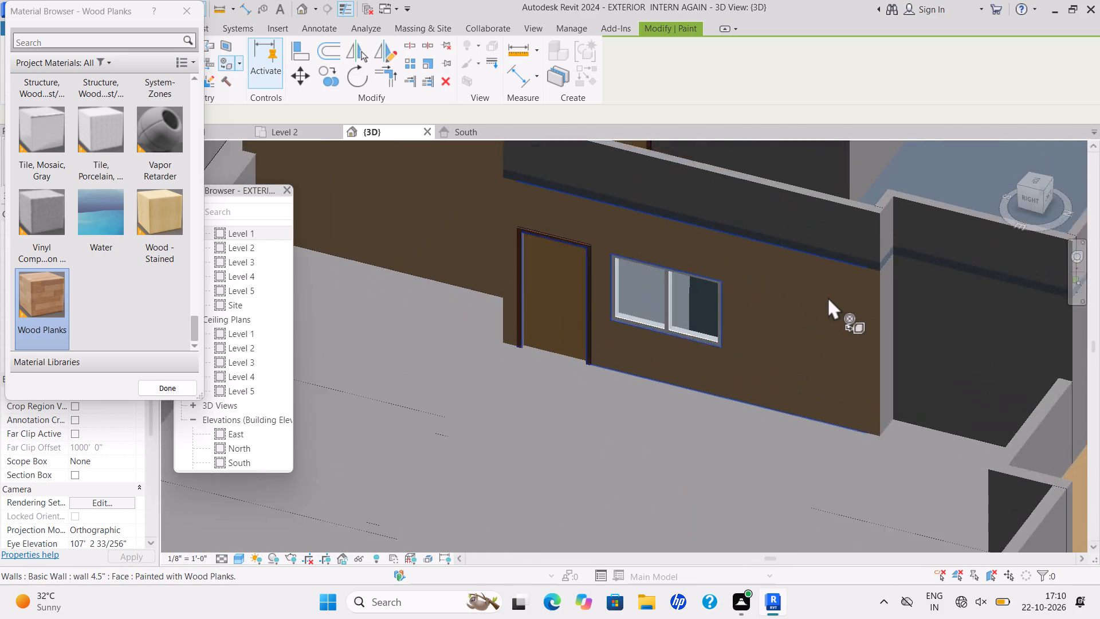
{"action": "scroll", "coordinate": [828, 297], "scroll_direction": "up", "scroll_amount": 2}
{"action": "left_click", "coordinate": [913, 311]}
{"action": "middle_click_drag", "start_coordinate": [918, 312], "coordinate": [861, 316]}
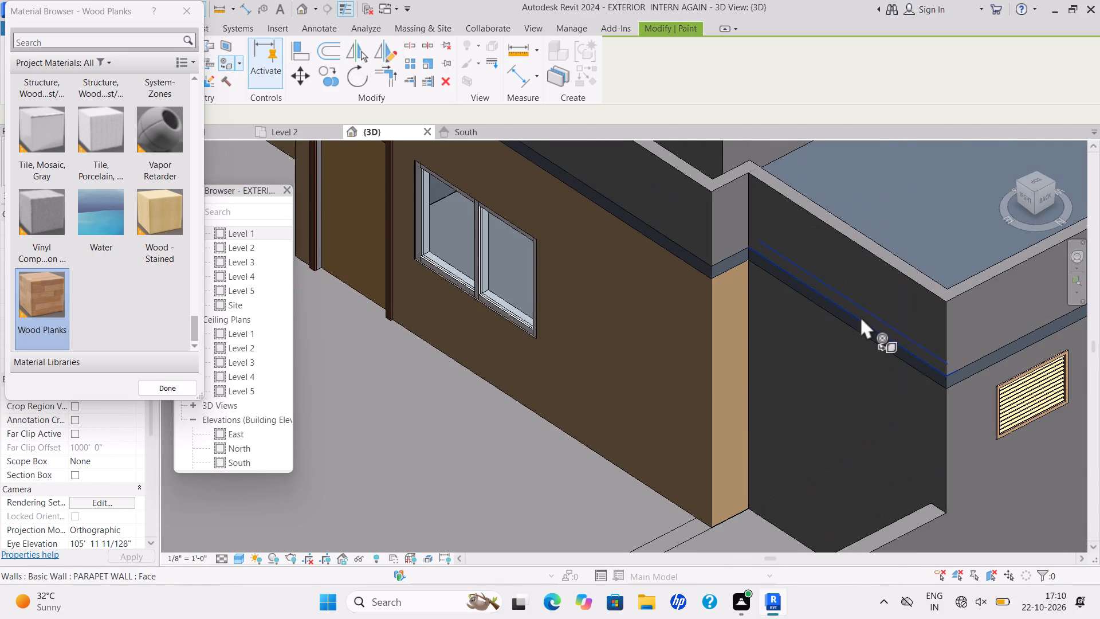
{"action": "left_click", "coordinate": [859, 378]}
Paint the upper rear wall with the louvred opening and narrow window, plus the side wall around its corner, with Wood Planks.
{"action": "scroll", "coordinate": [855, 385], "scroll_direction": "down", "scroll_amount": 3}
{"action": "middle_click_drag", "start_coordinate": [848, 384], "coordinate": [818, 367]}
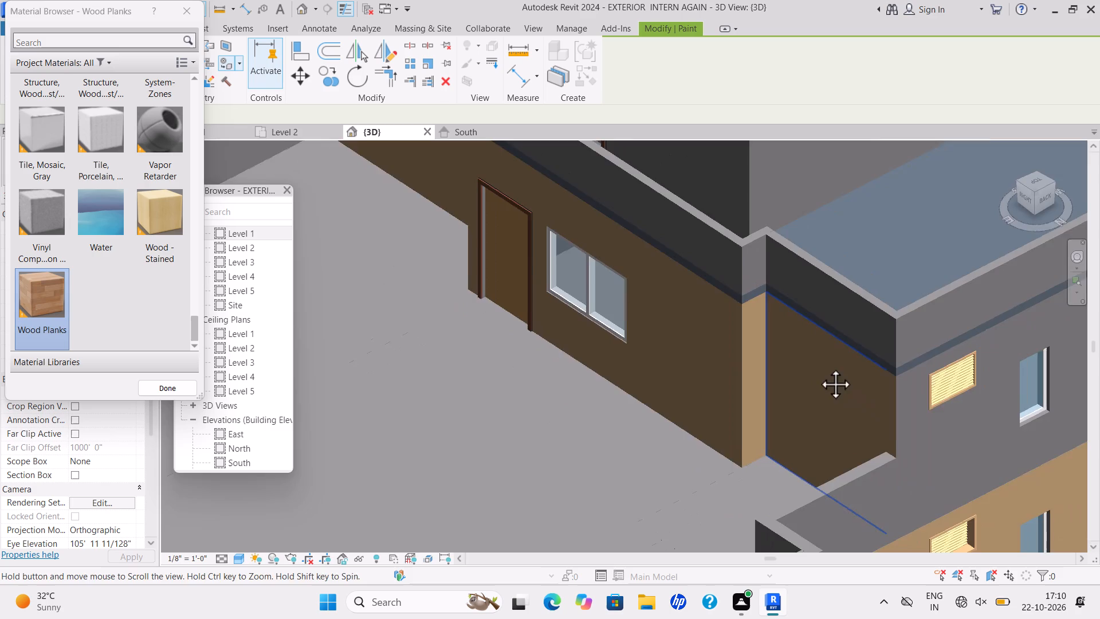
{"action": "middle_click_drag", "start_coordinate": [818, 367], "coordinate": [761, 356]}
{"action": "left_click", "coordinate": [781, 421]}
{"action": "scroll", "coordinate": [805, 424], "scroll_direction": "down", "scroll_amount": 3}
{"action": "middle_click_drag", "start_coordinate": [799, 423], "coordinate": [686, 393], "text": "shift"}
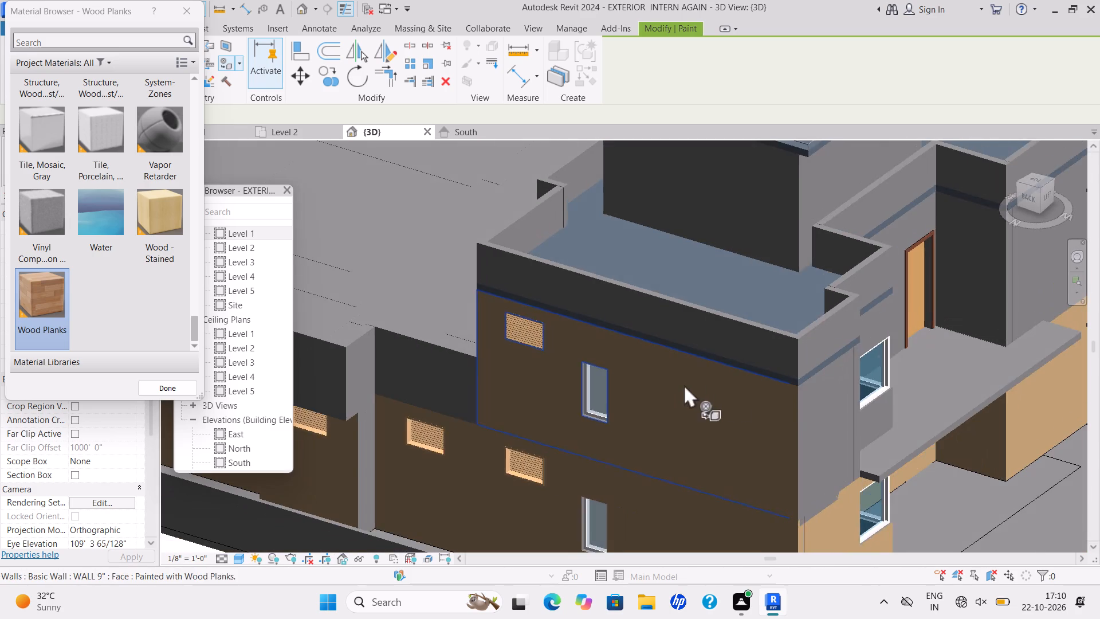
{"action": "left_click", "coordinate": [829, 413]}
Paint the top face of the upper floor slab at the balcony and terrace with Wood Planks.
{"action": "scroll", "coordinate": [909, 413], "scroll_direction": "down", "scroll_amount": 2}
{"action": "middle_click_drag", "start_coordinate": [906, 412], "coordinate": [768, 397], "text": "shift"}
{"action": "scroll", "coordinate": [688, 379], "scroll_direction": "up", "scroll_amount": 4}
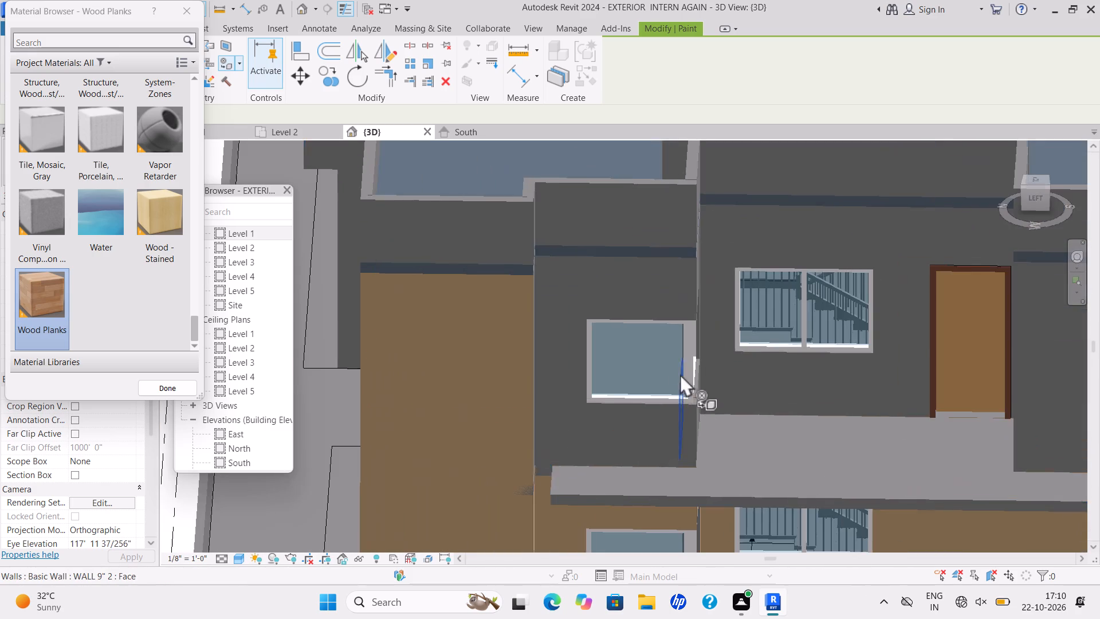
{"action": "left_click", "coordinate": [654, 377], "text": "shift"}
Paint the narrow return and the outer faces beside, above and below the upper corner window over the balcony with Wood Planks.
{"action": "scroll", "coordinate": [739, 389], "scroll_direction": "down", "scroll_amount": 1}
{"action": "middle_click_drag", "start_coordinate": [739, 392], "coordinate": [693, 412], "text": "shift"}
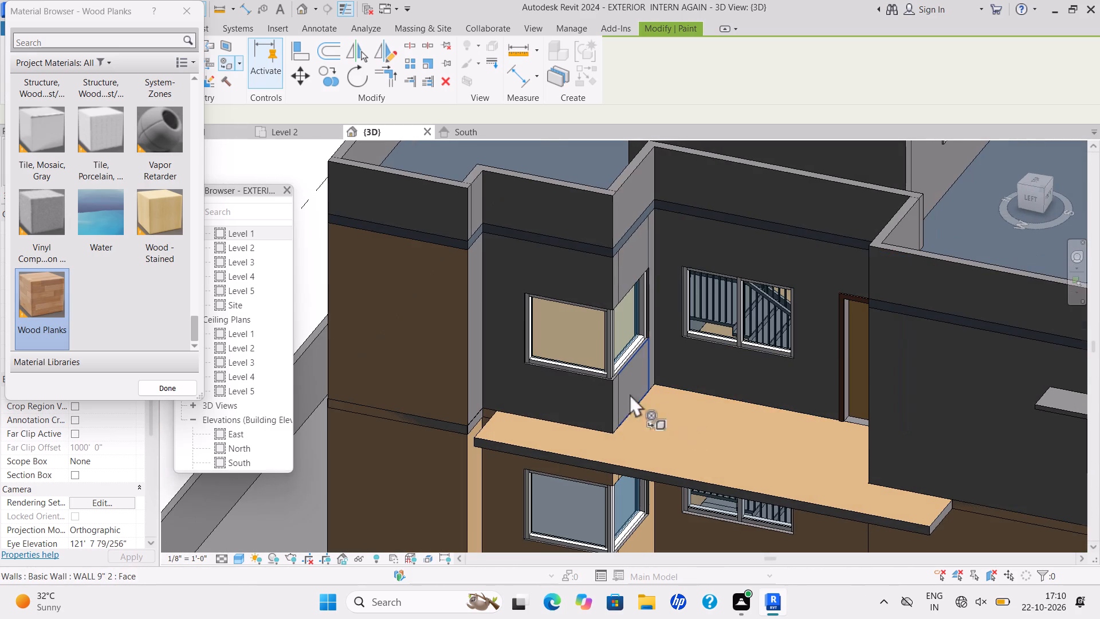
{"action": "left_click", "coordinate": [484, 361]}
{"action": "left_click", "coordinate": [533, 346]}
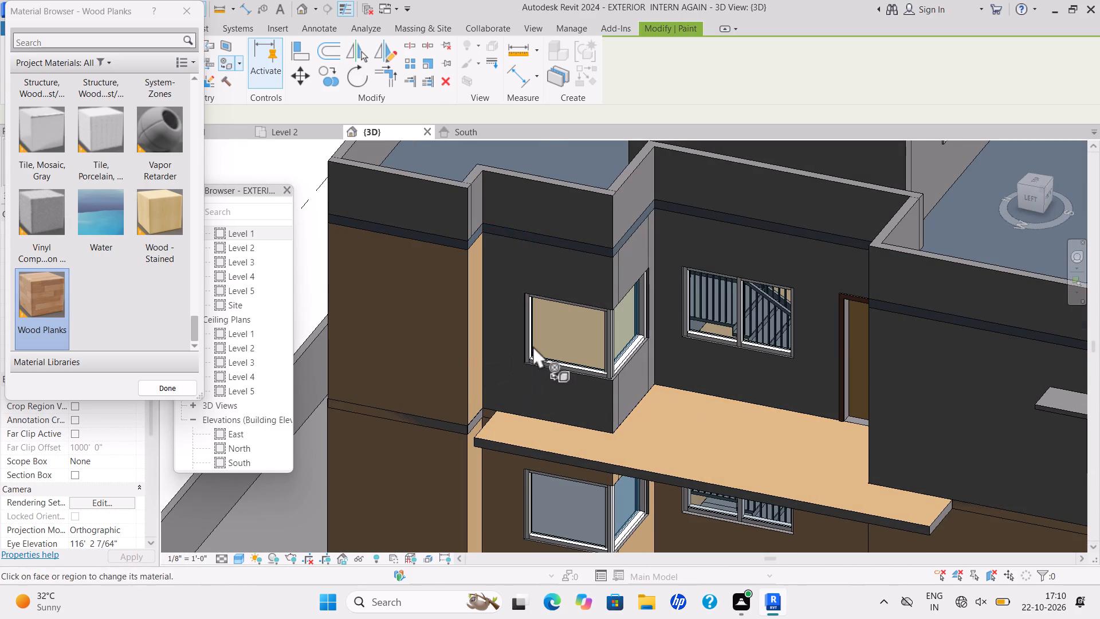
{"action": "scroll", "coordinate": [526, 296], "scroll_direction": "up", "scroll_amount": 3}
{"action": "left_click", "coordinate": [512, 280]}
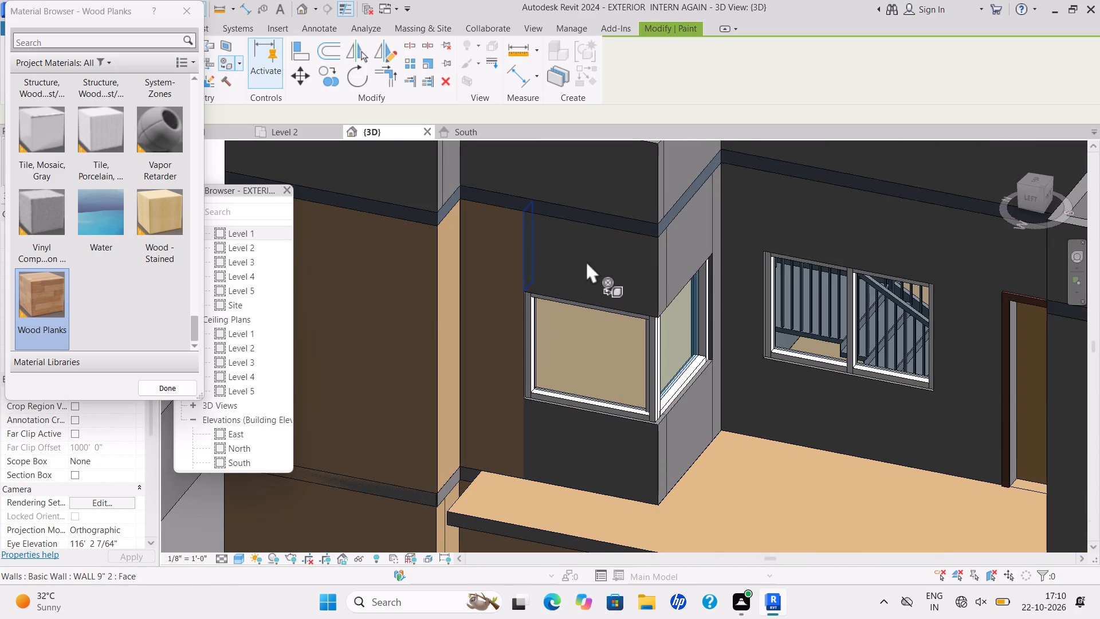
{"action": "left_click", "coordinate": [590, 261]}
{"action": "left_click", "coordinate": [611, 438]}
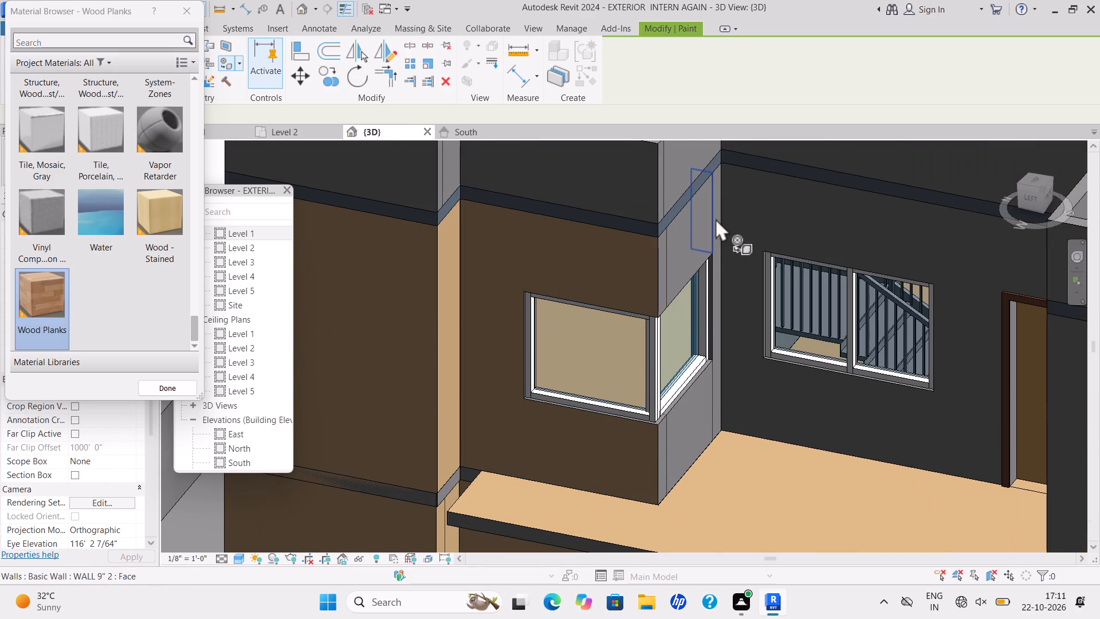
Paint the side return faces above and below the same upper corner window with Wood Planks.
{"action": "scroll", "coordinate": [665, 254], "scroll_direction": "up", "scroll_amount": 5}
{"action": "scroll", "coordinate": [666, 258], "scroll_direction": "down", "scroll_amount": 1}
{"action": "middle_click_drag", "start_coordinate": [670, 277], "coordinate": [593, 296], "text": "shift"}
{"action": "scroll", "coordinate": [593, 296], "scroll_direction": "down", "scroll_amount": 2, "text": "shift"}
{"action": "middle_click_drag", "start_coordinate": [691, 265], "coordinate": [826, 308]}
{"action": "scroll", "coordinate": [694, 267], "scroll_direction": "down", "scroll_amount": 2, "text": "shift"}
{"action": "scroll", "coordinate": [678, 363], "scroll_direction": "up", "scroll_amount": 4}
{"action": "left_click", "coordinate": [643, 390]}
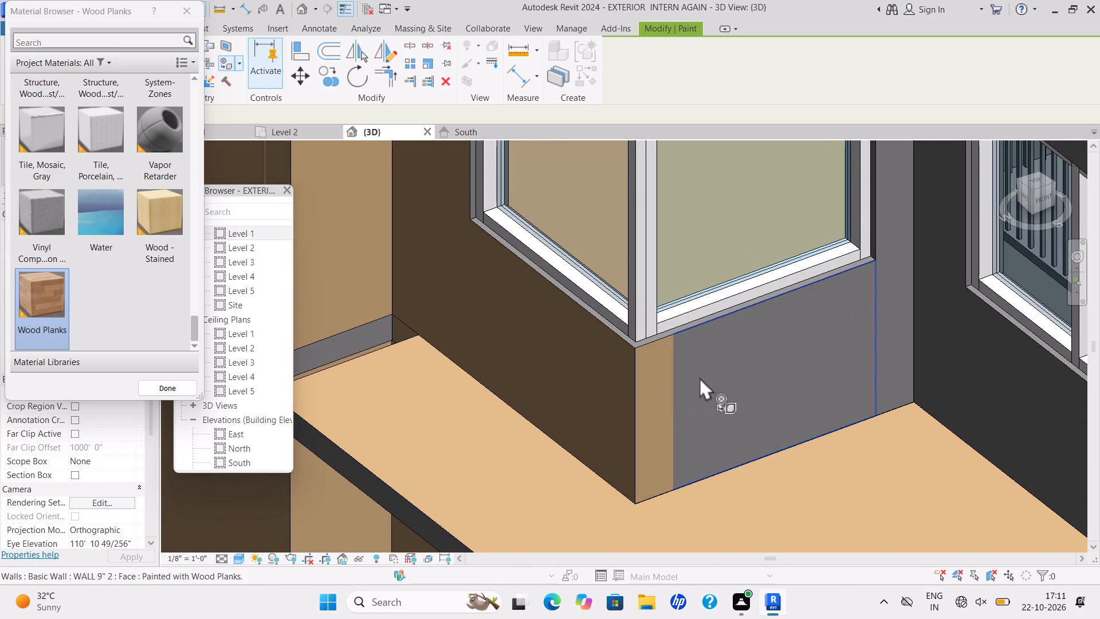
{"action": "left_click", "coordinate": [700, 377]}
{"action": "scroll", "coordinate": [834, 332], "scroll_direction": "down", "scroll_amount": 2}
{"action": "middle_click_drag", "start_coordinate": [834, 331], "coordinate": [800, 485]}
{"action": "left_click", "coordinate": [685, 248]}
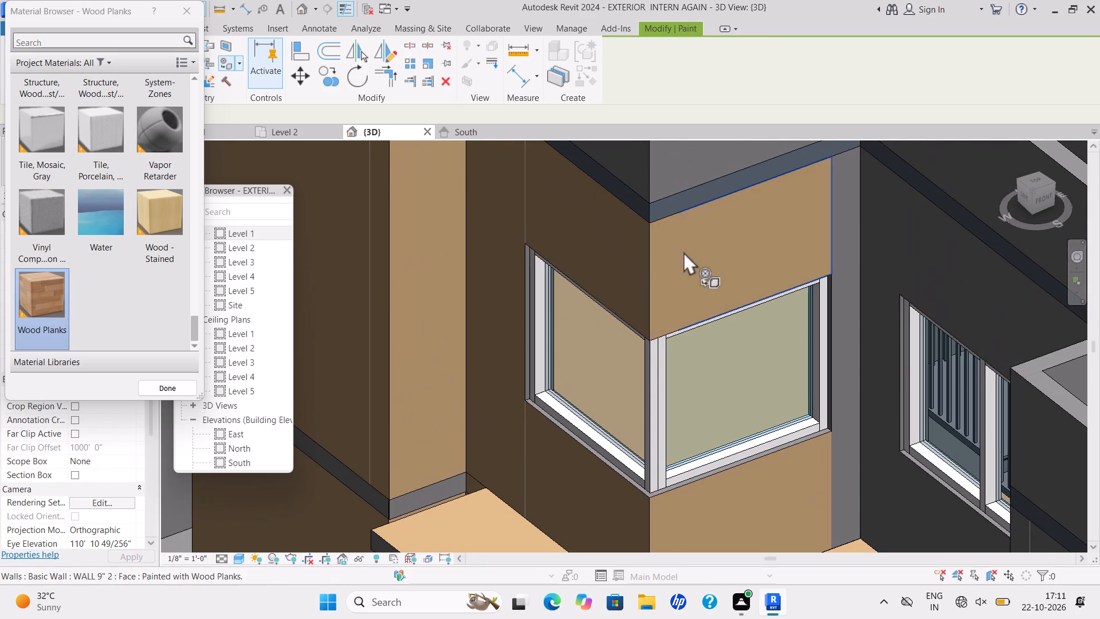
Paint the recessed upper wall with the stair window and door, and the narrow strip beside the corner window, with Wood Planks.
{"action": "left_click", "coordinate": [854, 221]}
{"action": "scroll", "coordinate": [840, 248], "scroll_direction": "up", "scroll_amount": 5}
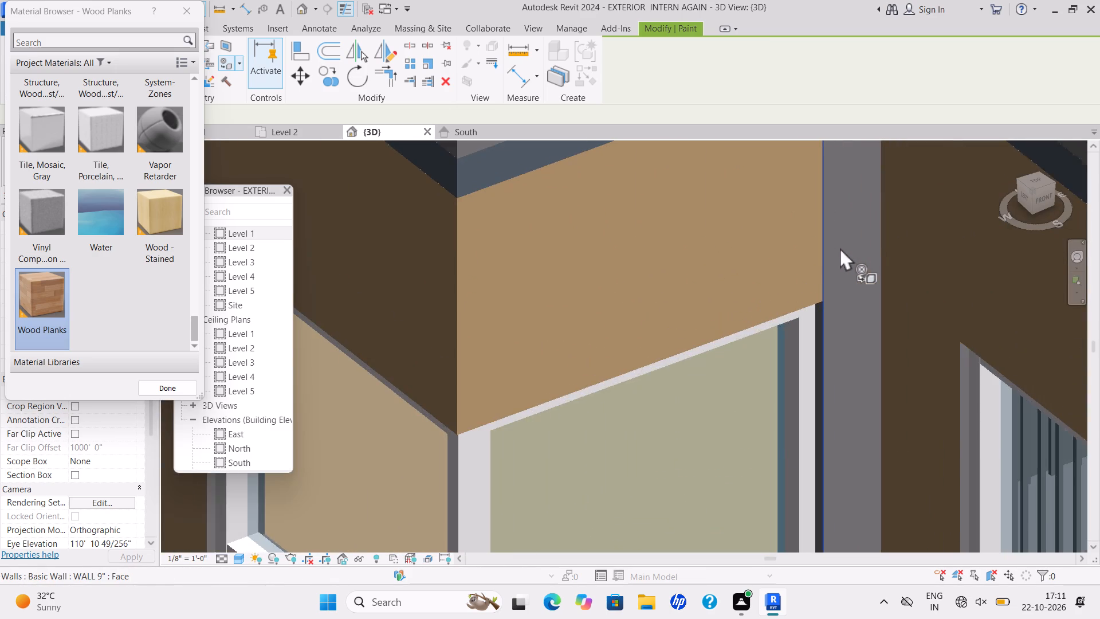
{"action": "left_click", "coordinate": [840, 248]}
Paint the upper return wall next to the balcony door with Wood Planks.
{"action": "scroll", "coordinate": [840, 248], "scroll_direction": "down", "scroll_amount": 12}
{"action": "middle_click_drag", "start_coordinate": [869, 330], "coordinate": [1070, 322], "text": "shift"}
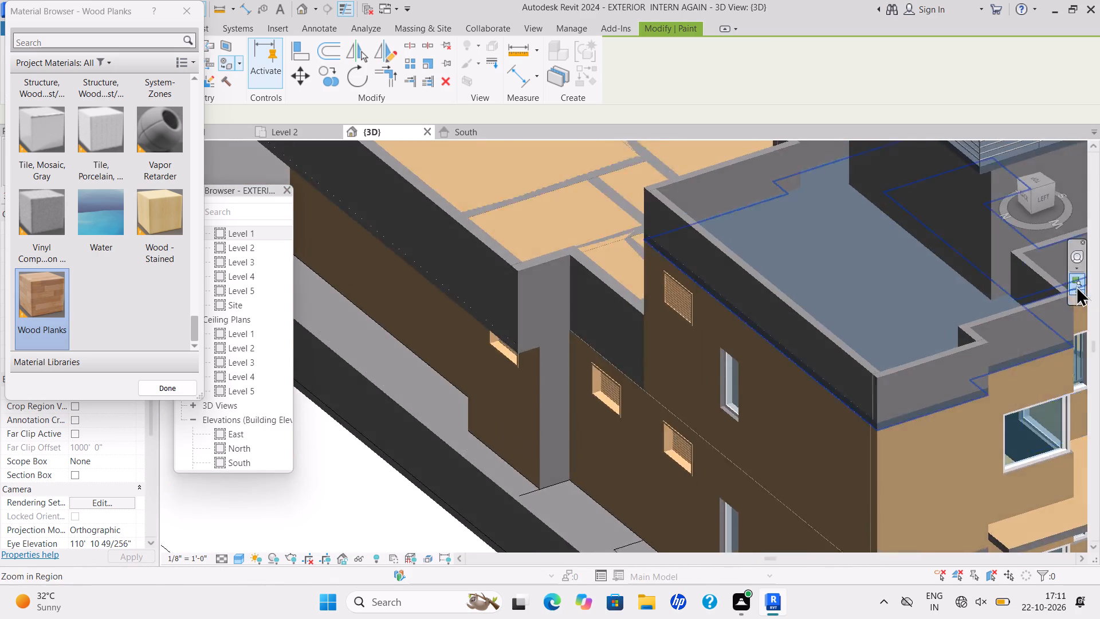
{"action": "scroll", "coordinate": [1074, 285], "scroll_direction": "down", "scroll_amount": 5}
{"action": "middle_click_drag", "start_coordinate": [1066, 287], "coordinate": [429, 346]}
{"action": "middle_click_drag", "start_coordinate": [491, 371], "coordinate": [572, 359]}
{"action": "scroll", "coordinate": [469, 324], "scroll_direction": "up", "scroll_amount": 9}
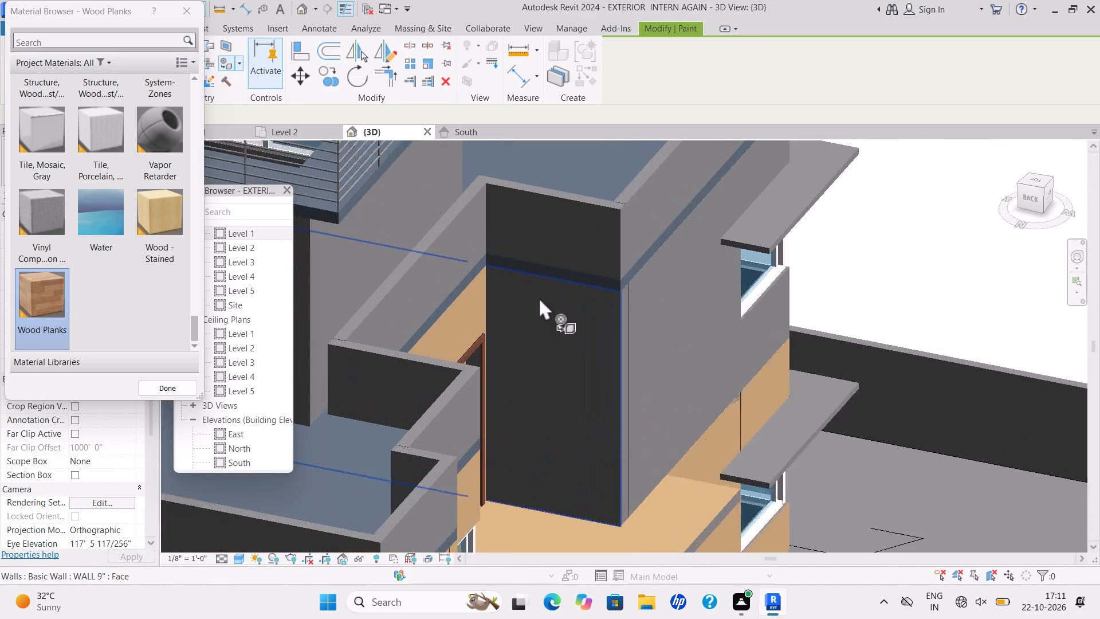
{"action": "left_click", "coordinate": [542, 324]}
Paint the upper wall beyond the balcony and the faces above and below its canopied corner window with Wood Planks.
{"action": "scroll", "coordinate": [662, 312], "scroll_direction": "down", "scroll_amount": 1}
{"action": "middle_click_drag", "start_coordinate": [663, 316], "coordinate": [593, 333], "text": "shift"}
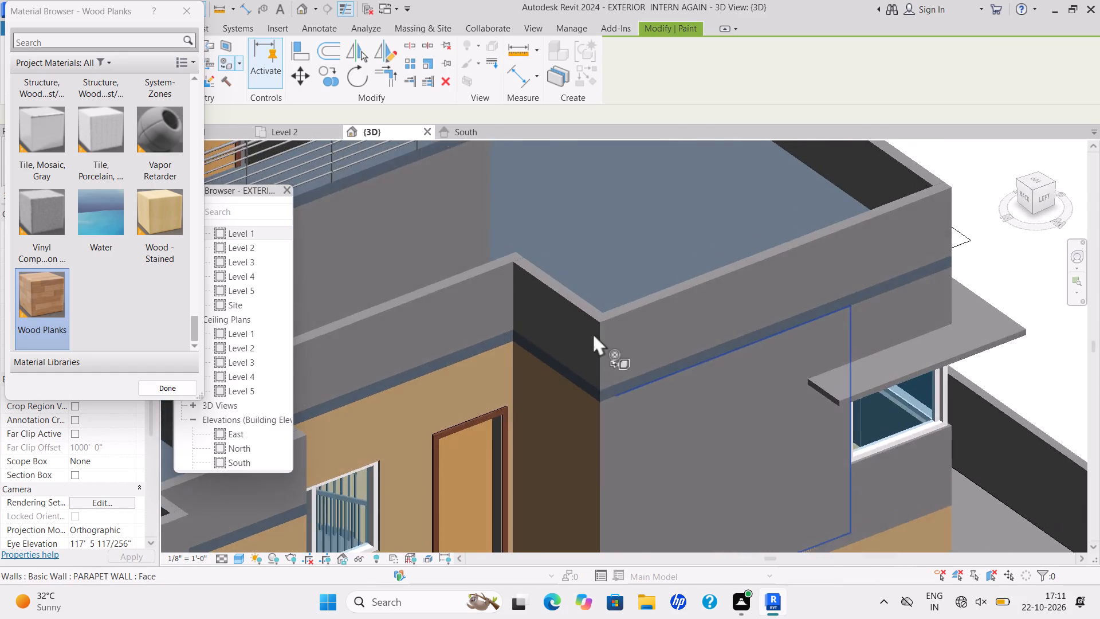
{"action": "scroll", "coordinate": [602, 336], "scroll_direction": "down", "scroll_amount": 2}
{"action": "middle_click_drag", "start_coordinate": [479, 296], "coordinate": [470, 265]}
{"action": "left_click", "coordinate": [616, 372]}
{"action": "scroll", "coordinate": [696, 371], "scroll_direction": "down", "scroll_amount": 2}
{"action": "middle_click_drag", "start_coordinate": [687, 372], "coordinate": [615, 365]}
{"action": "left_click", "coordinate": [772, 418]}
{"action": "scroll", "coordinate": [769, 429], "scroll_direction": "down", "scroll_amount": 2}
{"action": "middle_click_drag", "start_coordinate": [765, 429], "coordinate": [611, 228]}
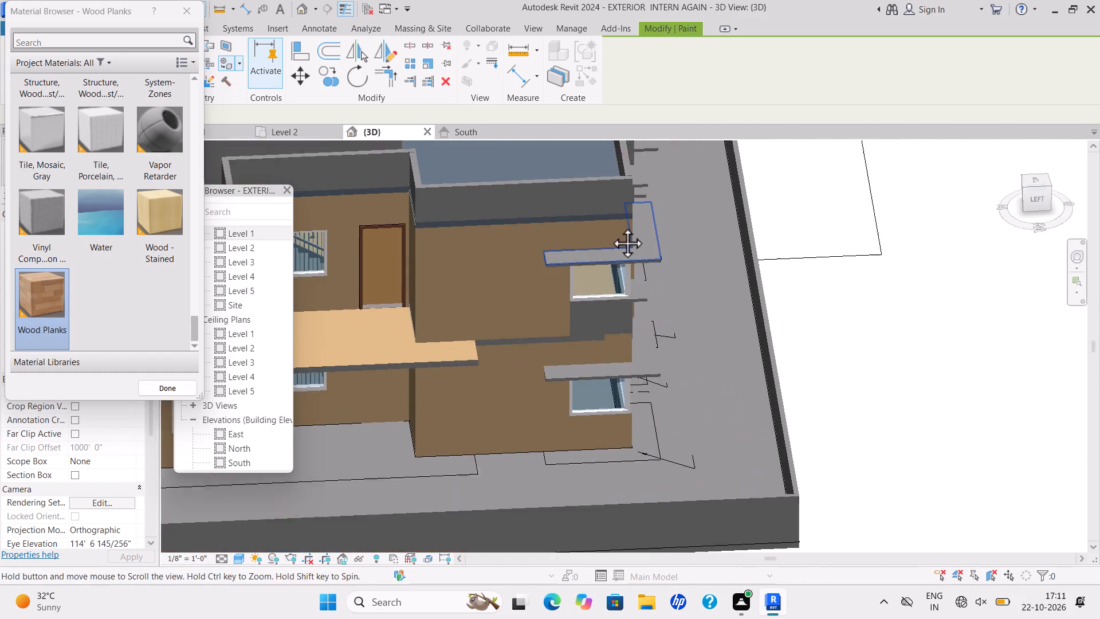
{"action": "scroll", "coordinate": [597, 314], "scroll_direction": "up", "scroll_amount": 5}
{"action": "left_click", "coordinate": [587, 297]}
Paint the upper front faces above and below the canopied corner window and the adjoining narrow-window wall with Wood Planks.
{"action": "scroll", "coordinate": [694, 300], "scroll_direction": "down", "scroll_amount": 1}
{"action": "middle_click_drag", "start_coordinate": [694, 304], "coordinate": [522, 334], "text": "shift"}
{"action": "scroll", "coordinate": [573, 335], "scroll_direction": "down", "scroll_amount": 1, "text": "shift"}
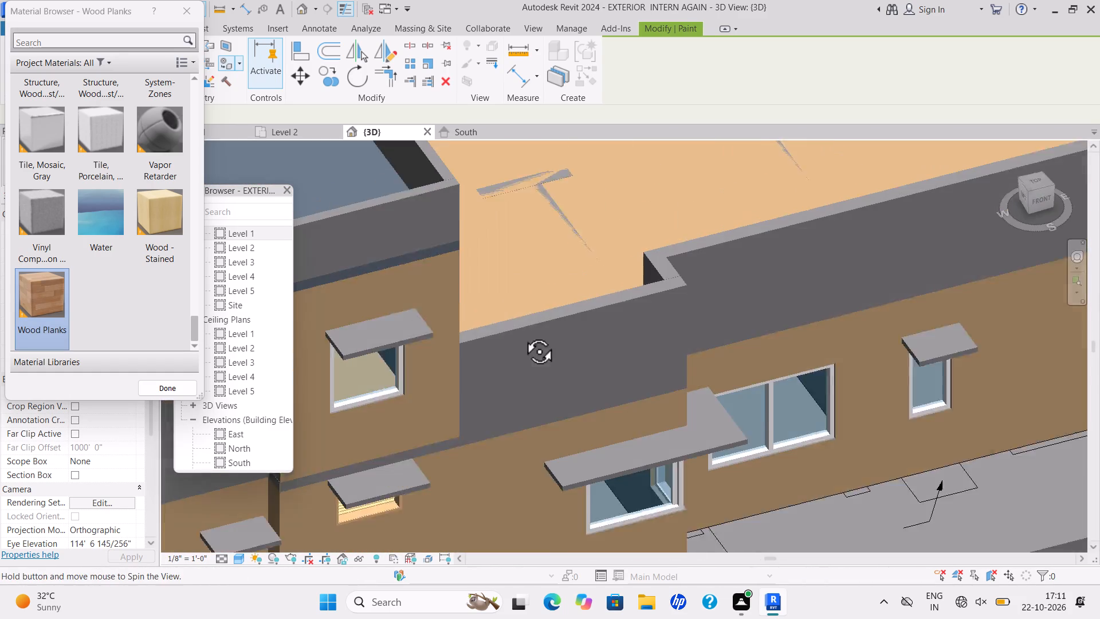
{"action": "middle_click_drag", "start_coordinate": [522, 334], "coordinate": [520, 333], "text": "shift"}
{"action": "middle_click_drag", "start_coordinate": [642, 294], "coordinate": [993, 233]}
{"action": "scroll", "coordinate": [654, 294], "scroll_direction": "down", "scroll_amount": 3}
{"action": "scroll", "coordinate": [628, 233], "scroll_direction": "up", "scroll_amount": 4}
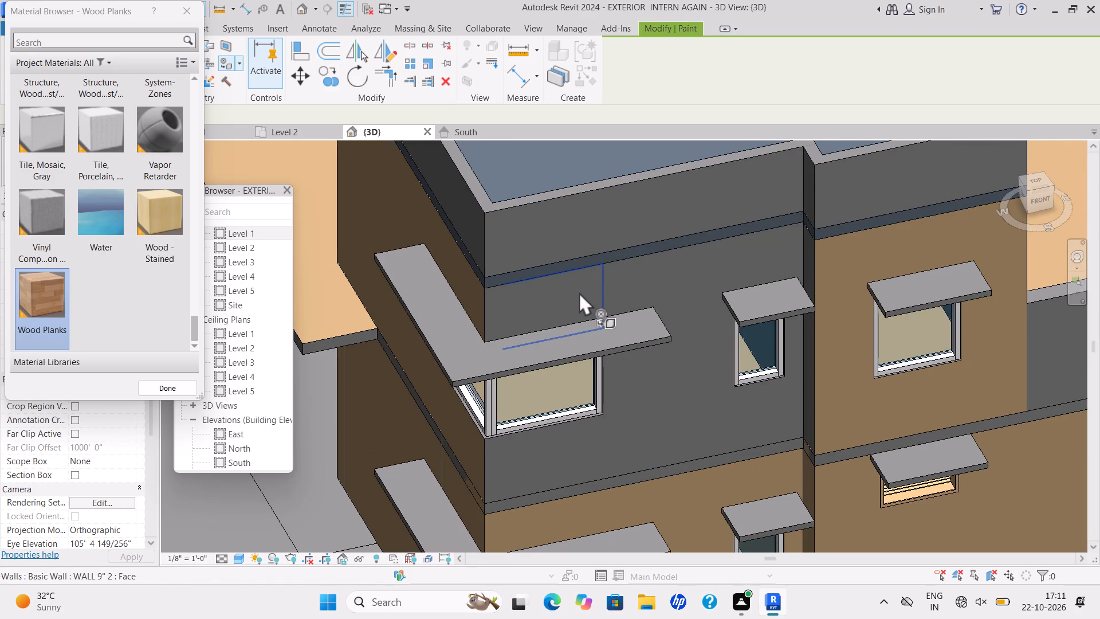
{"action": "left_click", "coordinate": [579, 292]}
{"action": "left_click", "coordinate": [632, 288]}
{"action": "left_click", "coordinate": [571, 432]}
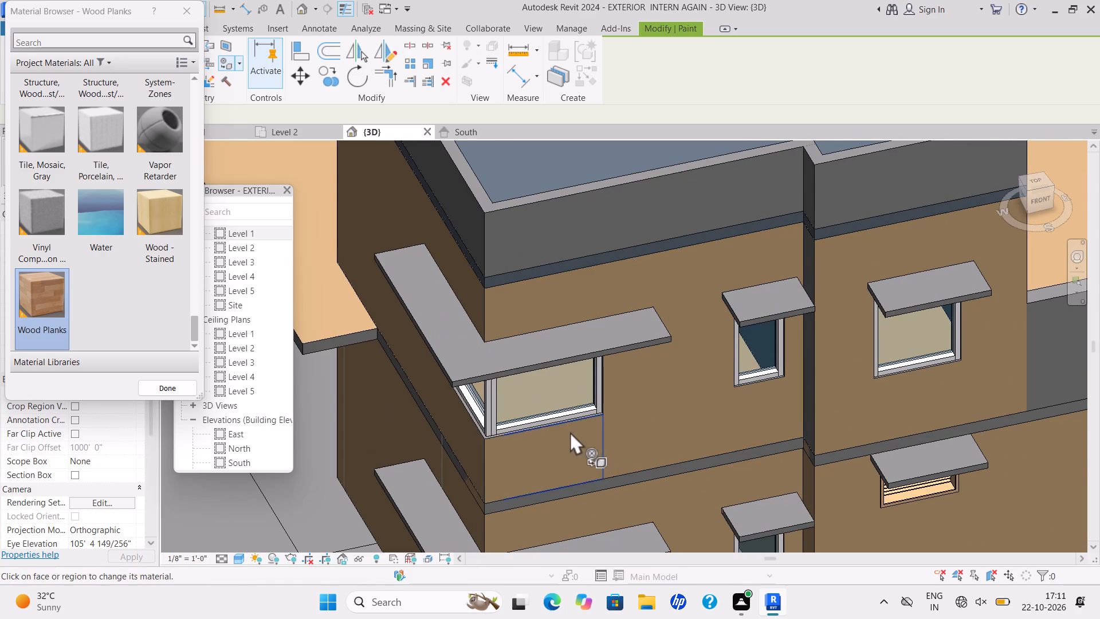
Paint the narrow upper return faces between the narrow-window wall and the neighbouring front wall with Wood Planks.
{"action": "scroll", "coordinate": [647, 403], "scroll_direction": "down", "scroll_amount": 6}
{"action": "middle_click_drag", "start_coordinate": [651, 387], "coordinate": [603, 300], "text": "shift"}
{"action": "scroll", "coordinate": [650, 305], "scroll_direction": "up", "scroll_amount": 5}
{"action": "middle_click_drag", "start_coordinate": [601, 315], "coordinate": [700, 315]}
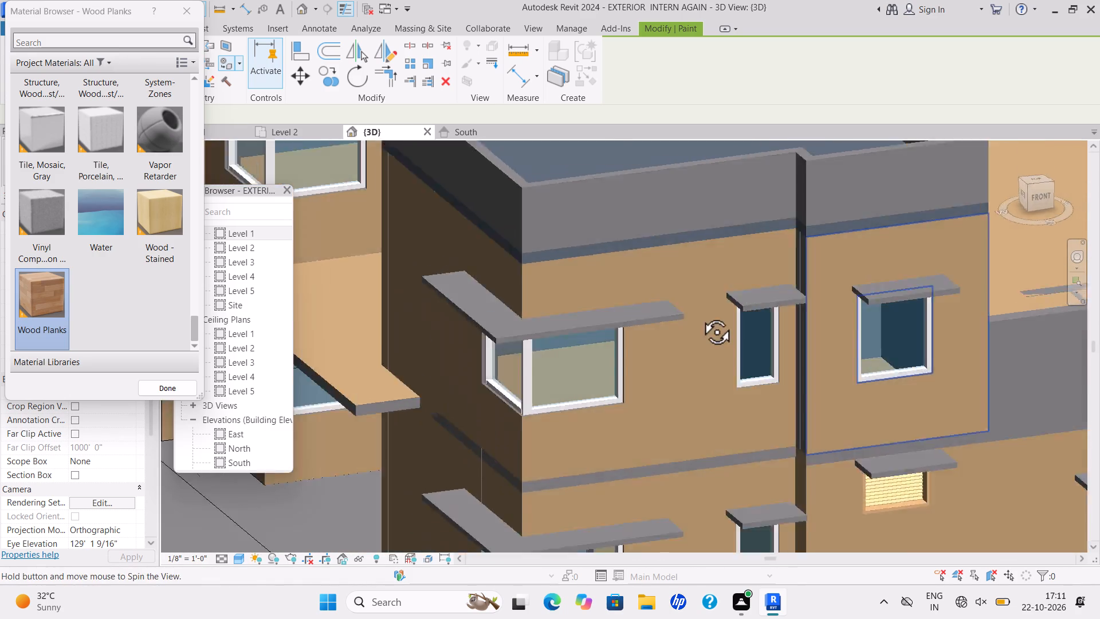
{"action": "middle_click_drag", "start_coordinate": [700, 315], "coordinate": [753, 300]}
{"action": "middle_click_drag", "start_coordinate": [828, 276], "coordinate": [561, 345]}
{"action": "scroll", "coordinate": [855, 322], "scroll_direction": "up", "scroll_amount": 2}
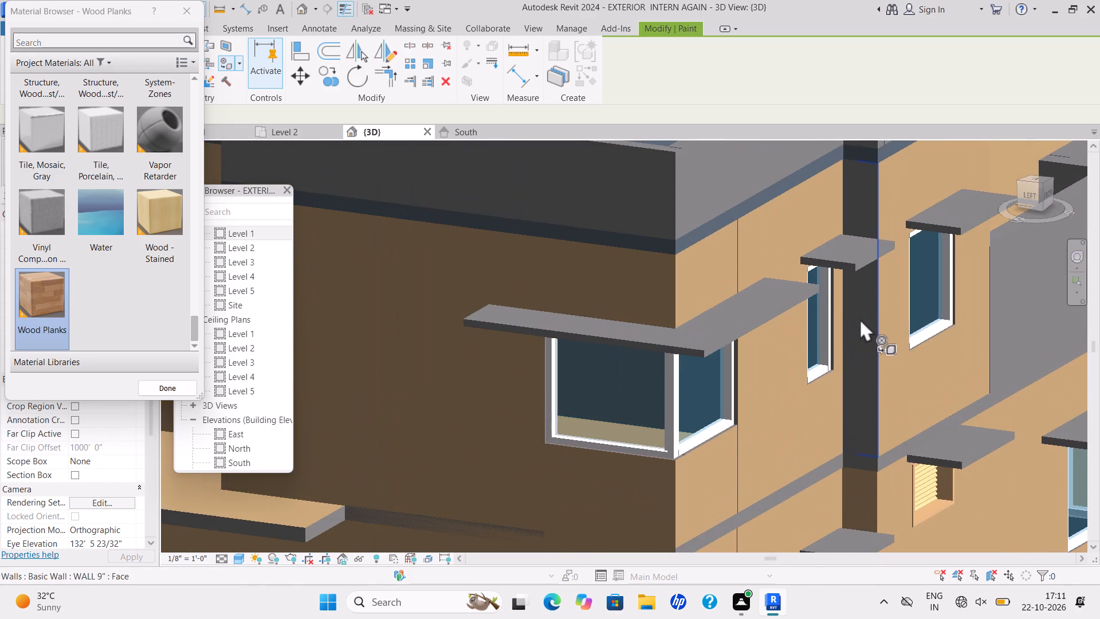
{"action": "left_click", "coordinate": [862, 319]}
{"action": "scroll", "coordinate": [865, 319], "scroll_direction": "down", "scroll_amount": 1}
{"action": "scroll", "coordinate": [861, 312], "scroll_direction": "up", "scroll_amount": 8}
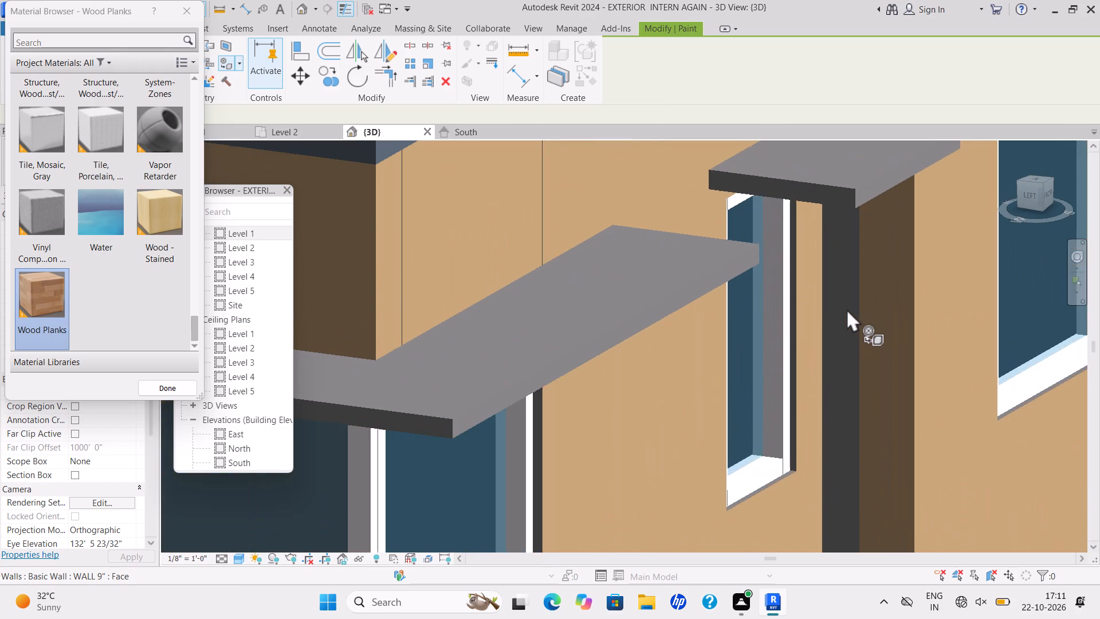
{"action": "left_click", "coordinate": [847, 309]}
Set the 3D view's visual style to Realistic.
{"action": "scroll", "coordinate": [847, 309], "scroll_direction": "down", "scroll_amount": 14}
{"action": "middle_click_drag", "start_coordinate": [859, 296], "coordinate": [734, 329], "text": "shift"}
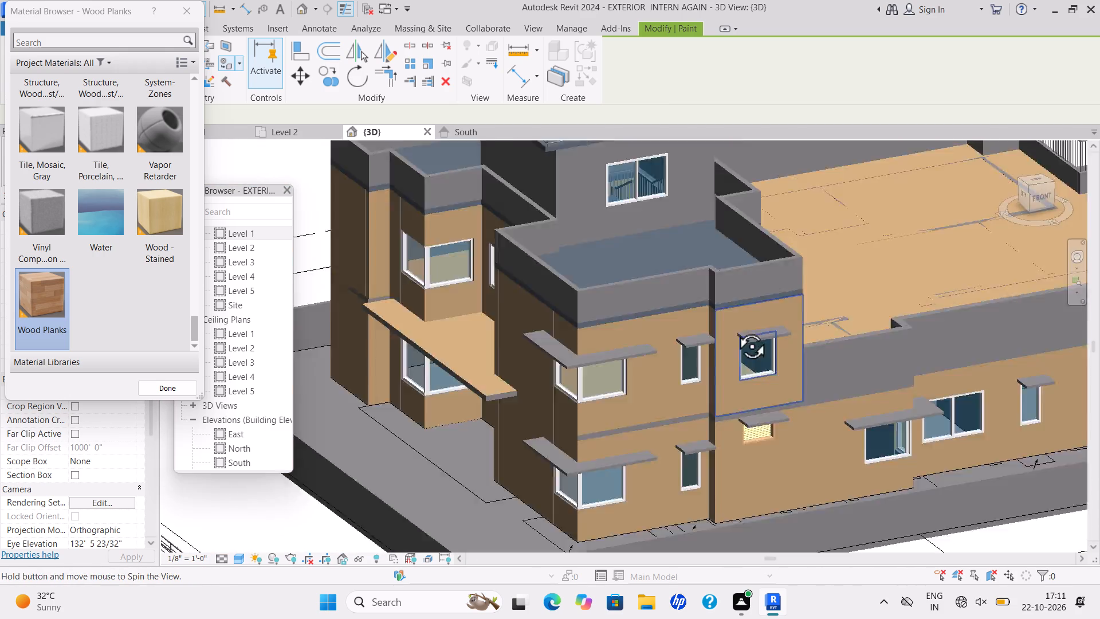
{"action": "middle_click_drag", "start_coordinate": [734, 329], "coordinate": [726, 327], "text": "shift"}
{"action": "scroll", "coordinate": [728, 328], "scroll_direction": "down", "scroll_amount": 1, "text": "shift"}
{"action": "scroll", "coordinate": [725, 315], "scroll_direction": "down", "scroll_amount": 2}
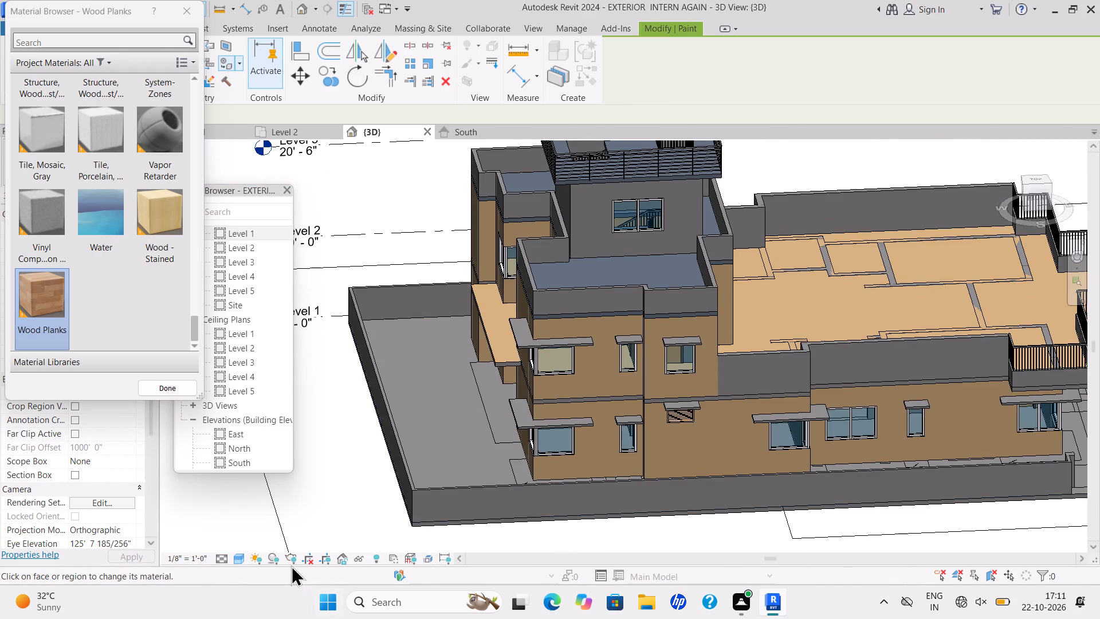
{"action": "left_click", "coordinate": [238, 561]}
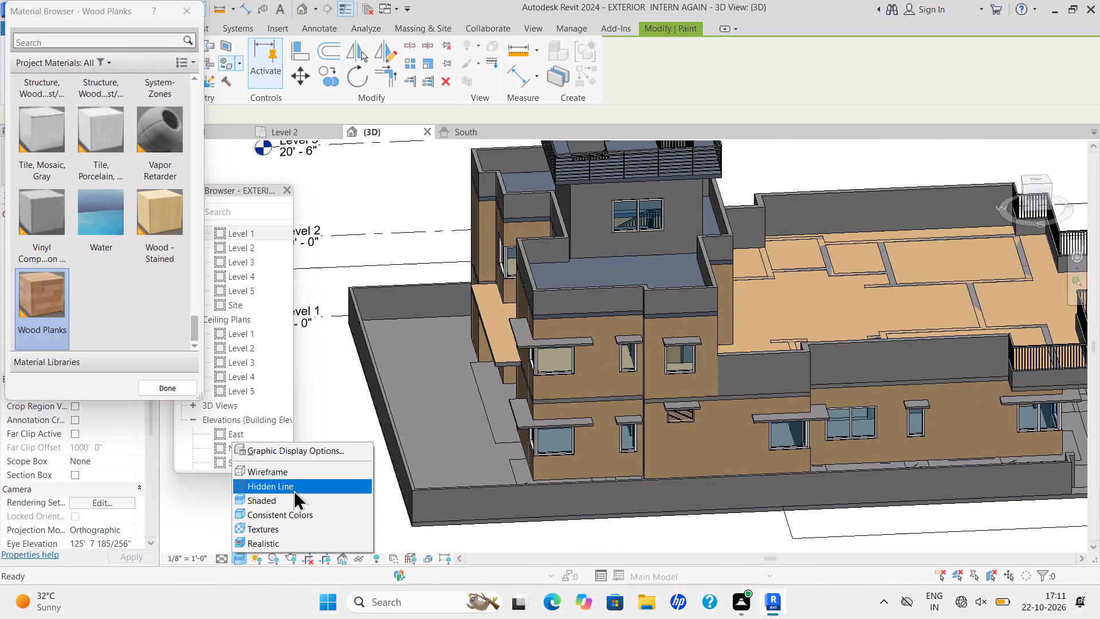
{"action": "left_click", "coordinate": [280, 542]}
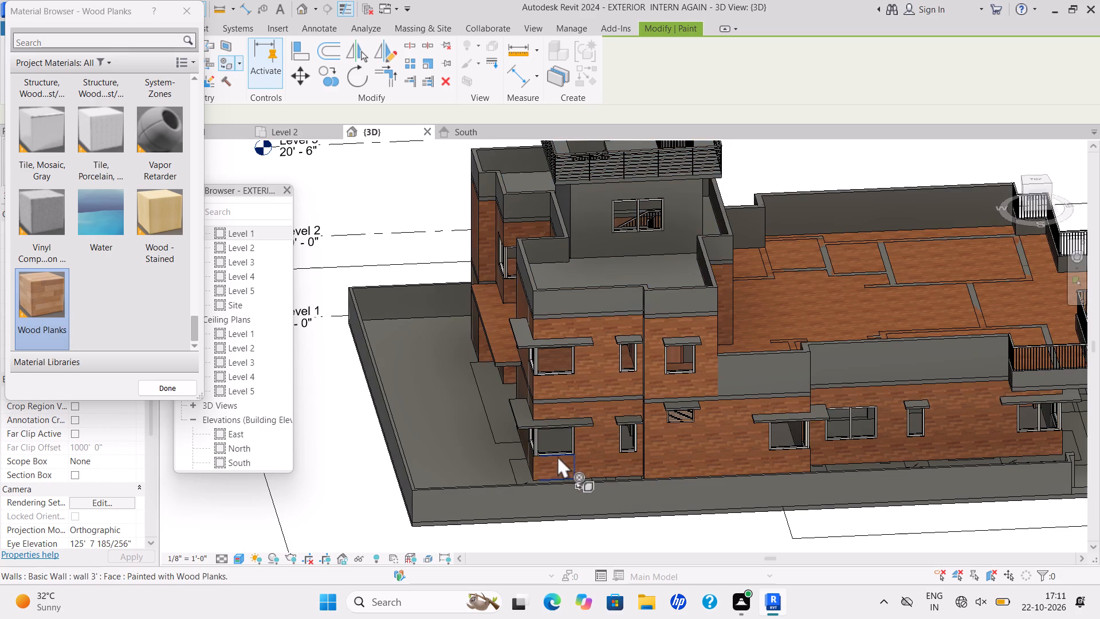
Paint the ground floor slab inside the compound wall with the Wood - Stained material.
{"action": "scroll", "coordinate": [725, 323], "scroll_direction": "up", "scroll_amount": 6}
{"action": "scroll", "coordinate": [674, 301], "scroll_direction": "down", "scroll_amount": 6}
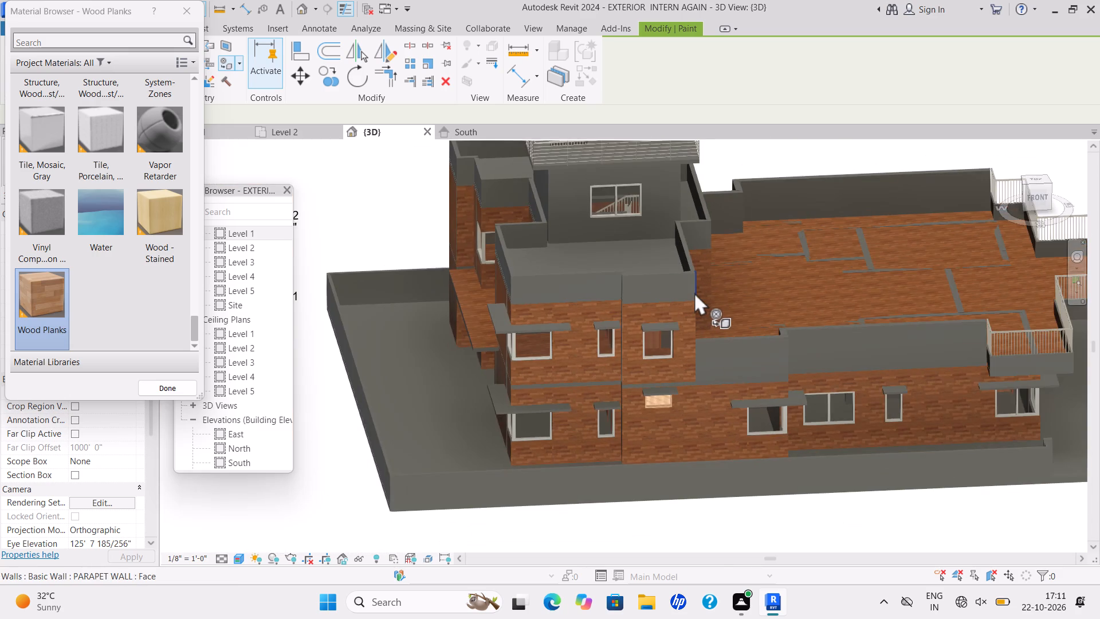
{"action": "scroll", "coordinate": [694, 292], "scroll_direction": "down", "scroll_amount": 2}
{"action": "scroll", "coordinate": [738, 352], "scroll_direction": "down", "scroll_amount": 3}
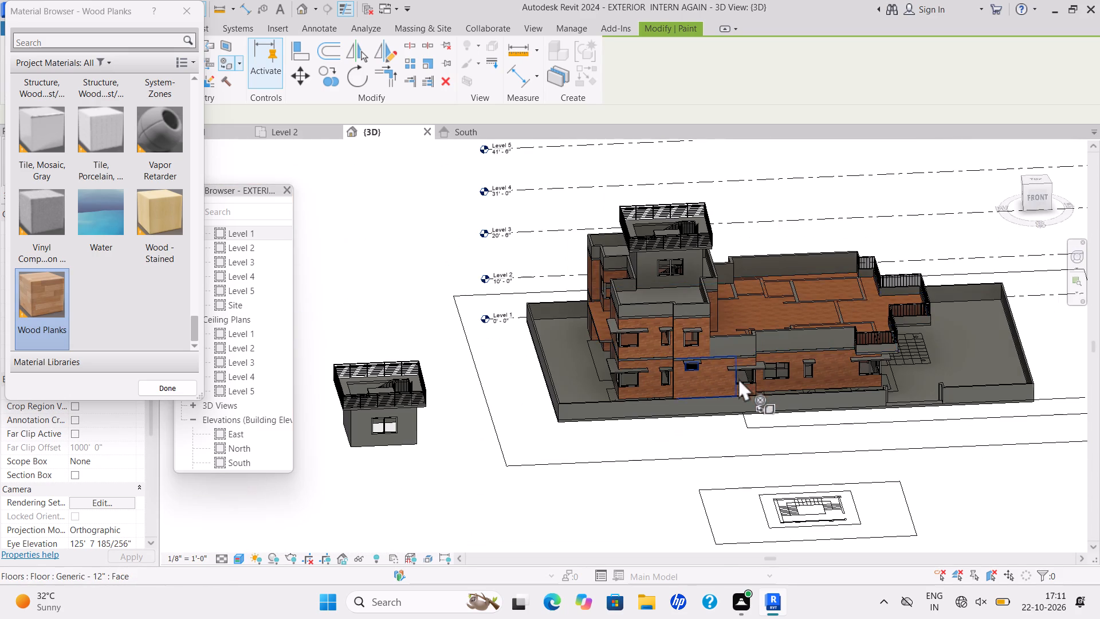
{"action": "scroll", "coordinate": [738, 379], "scroll_direction": "down", "scroll_amount": 1}
{"action": "middle_click_drag", "start_coordinate": [729, 382], "coordinate": [657, 390], "text": "ctrl"}
{"action": "left_click_drag", "start_coordinate": [148, 209], "coordinate": [163, 217]}
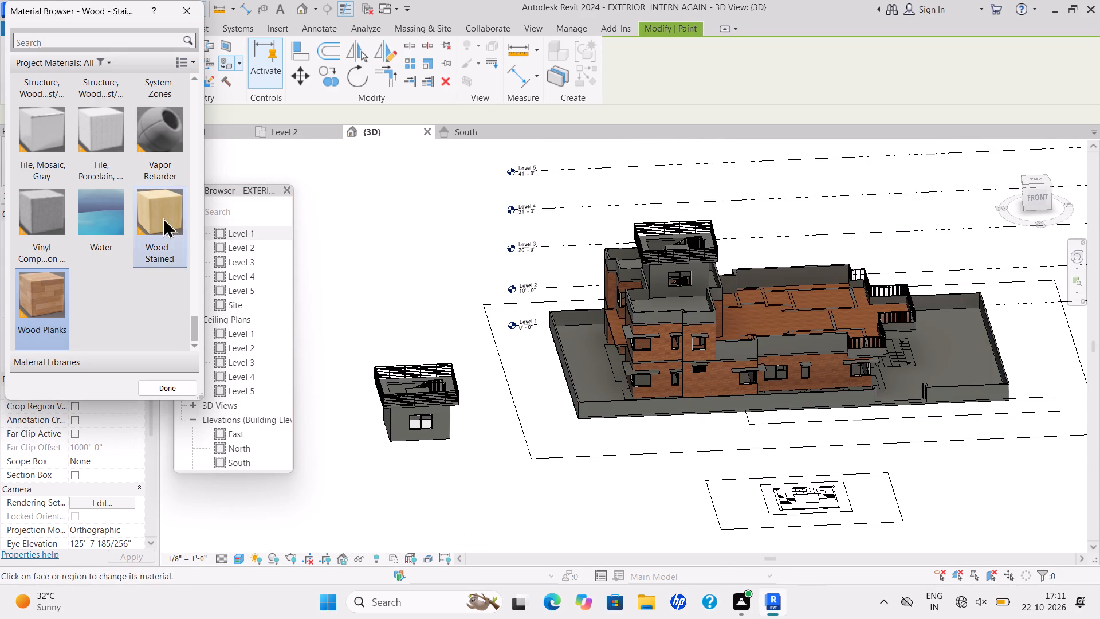
{"action": "left_click_drag", "start_coordinate": [163, 217], "coordinate": [163, 219]}
{"action": "scroll", "coordinate": [663, 385], "scroll_direction": "down", "scroll_amount": 1}
{"action": "middle_click_drag", "start_coordinate": [662, 385], "coordinate": [584, 391], "text": "ctrl"}
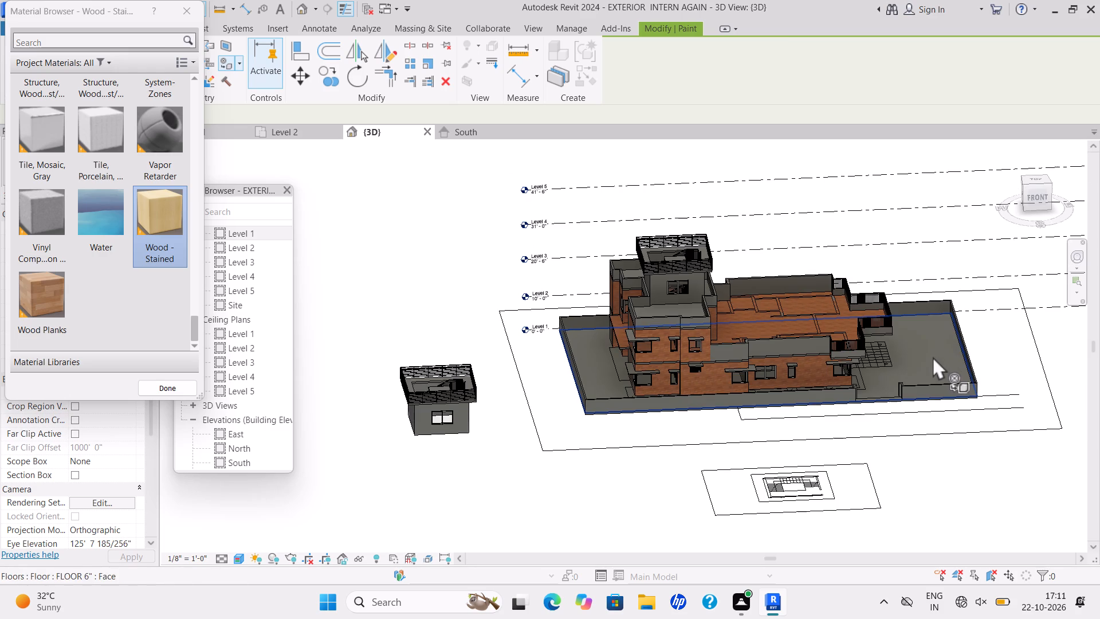
{"action": "left_click", "coordinate": [933, 356]}
Choose the Clad - White material and paint the two front parapet faces of the Level 2 terrace with it.
{"action": "scroll", "coordinate": [928, 352], "scroll_direction": "up", "scroll_amount": 6}
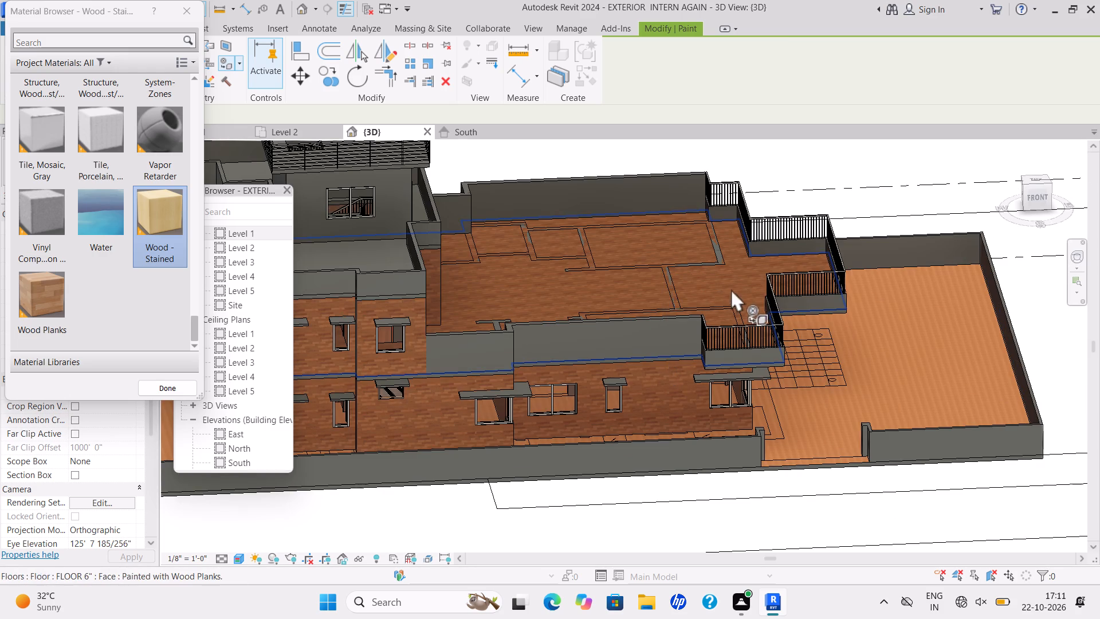
{"action": "scroll", "coordinate": [127, 173], "scroll_direction": "up", "scroll_amount": 18}
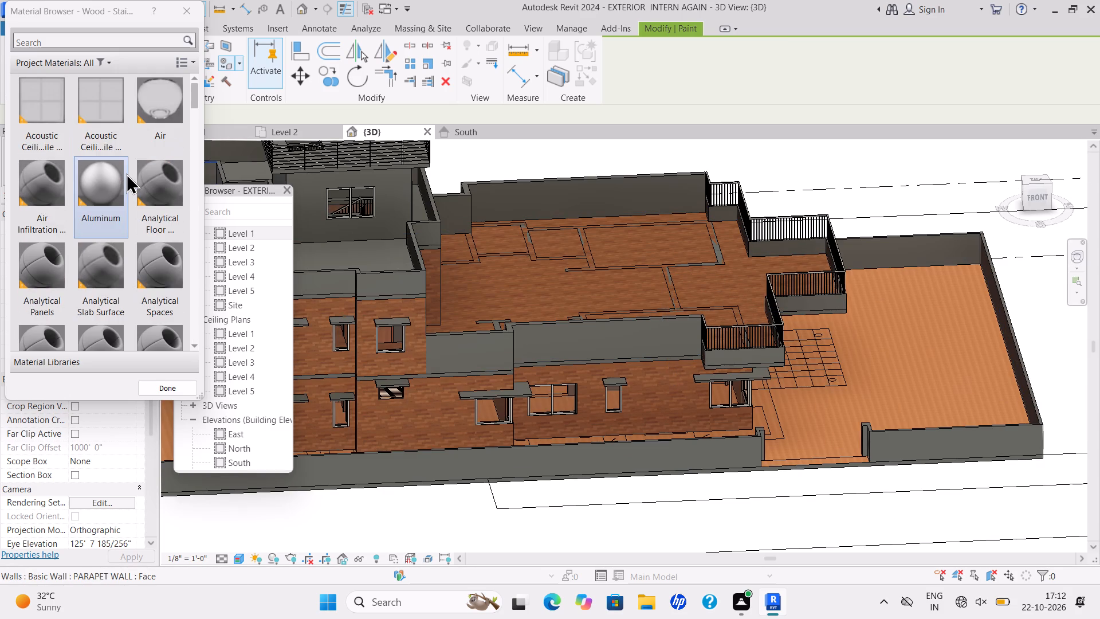
{"action": "scroll", "coordinate": [126, 173], "scroll_direction": "up", "scroll_amount": 2}
{"action": "scroll", "coordinate": [126, 173], "scroll_direction": "down", "scroll_amount": 3}
{"action": "left_click", "coordinate": [111, 184]}
{"action": "scroll", "coordinate": [466, 350], "scroll_direction": "up", "scroll_amount": 1}
{"action": "left_click", "coordinate": [466, 350]}
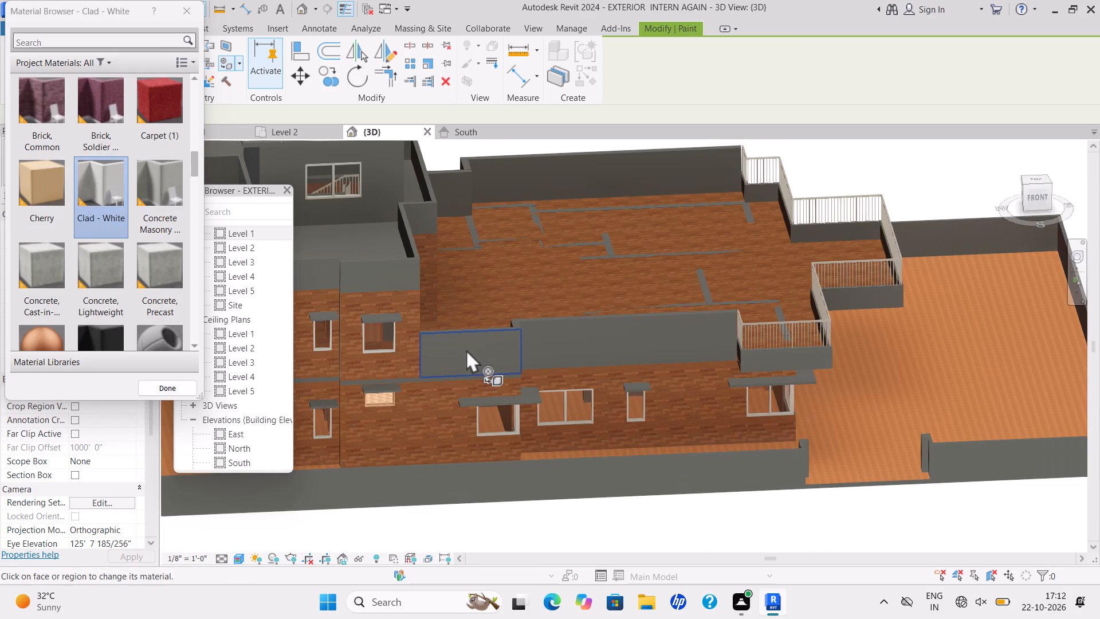
{"action": "left_click", "coordinate": [550, 346]}
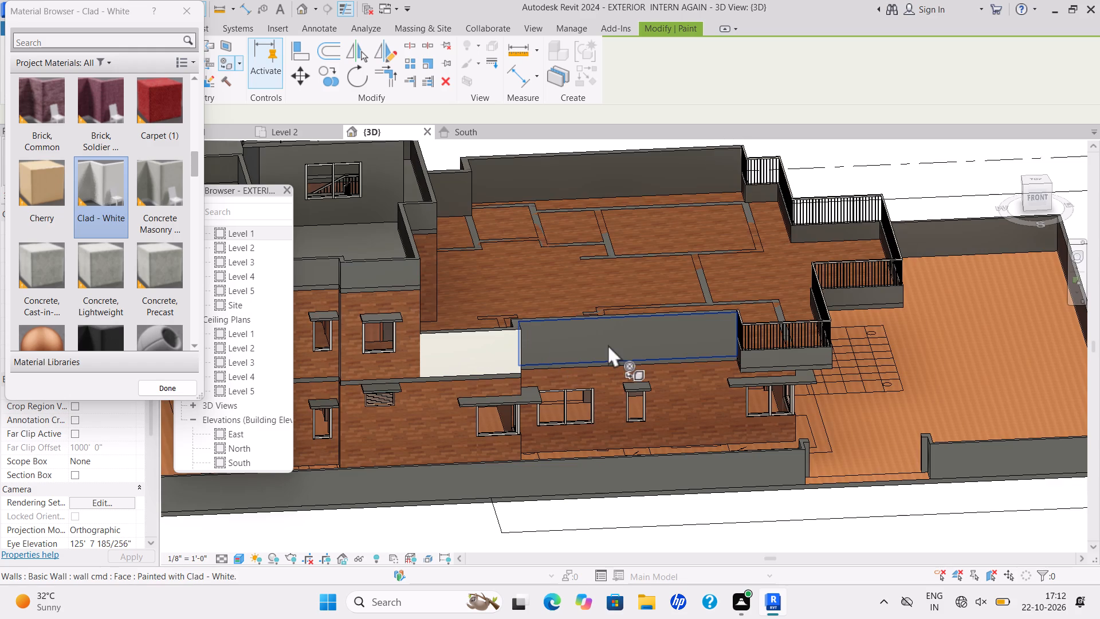
Paint the short return face between the two front terrace parapets with Clad - White.
{"action": "scroll", "coordinate": [662, 358], "scroll_direction": "down", "scroll_amount": 1, "text": "ctrl"}
{"action": "middle_click_drag", "start_coordinate": [662, 359], "coordinate": [520, 388], "text": "ctrl"}
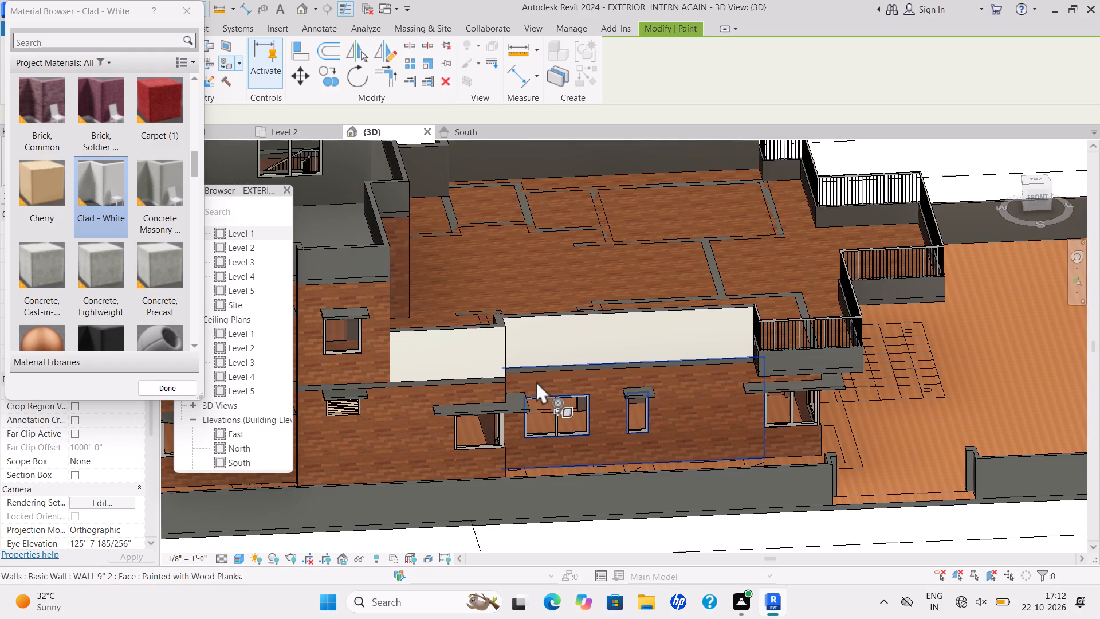
{"action": "scroll", "coordinate": [549, 385], "scroll_direction": "down", "scroll_amount": 1, "text": "shift"}
{"action": "middle_click_drag", "start_coordinate": [549, 386], "coordinate": [441, 403], "text": "shift"}
{"action": "middle_click_drag", "start_coordinate": [477, 399], "coordinate": [662, 359]}
{"action": "scroll", "coordinate": [656, 361], "scroll_direction": "down", "scroll_amount": 1}
{"action": "scroll", "coordinate": [488, 378], "scroll_direction": "up", "scroll_amount": 1}
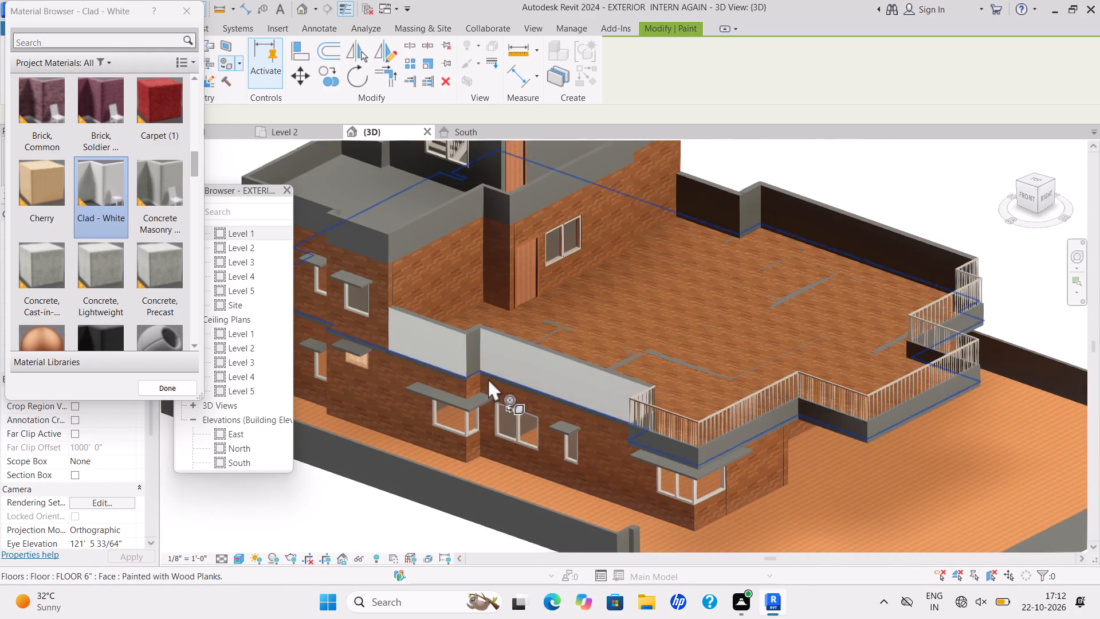
{"action": "scroll", "coordinate": [488, 378], "scroll_direction": "up", "scroll_amount": 3}
{"action": "left_click", "coordinate": [460, 343]}
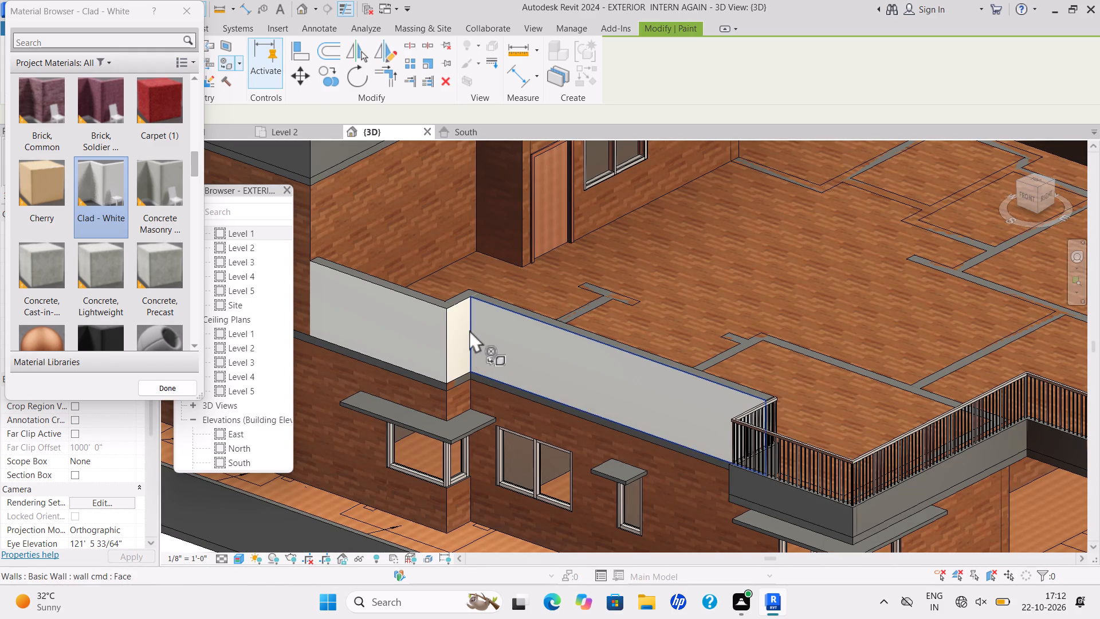
Paint the narrow end face and front face of the corner balcony's low wall with Clad - White.
{"action": "middle_click_drag", "start_coordinate": [792, 487], "coordinate": [952, 447]}
{"action": "scroll", "coordinate": [959, 438], "scroll_direction": "down", "scroll_amount": 1}
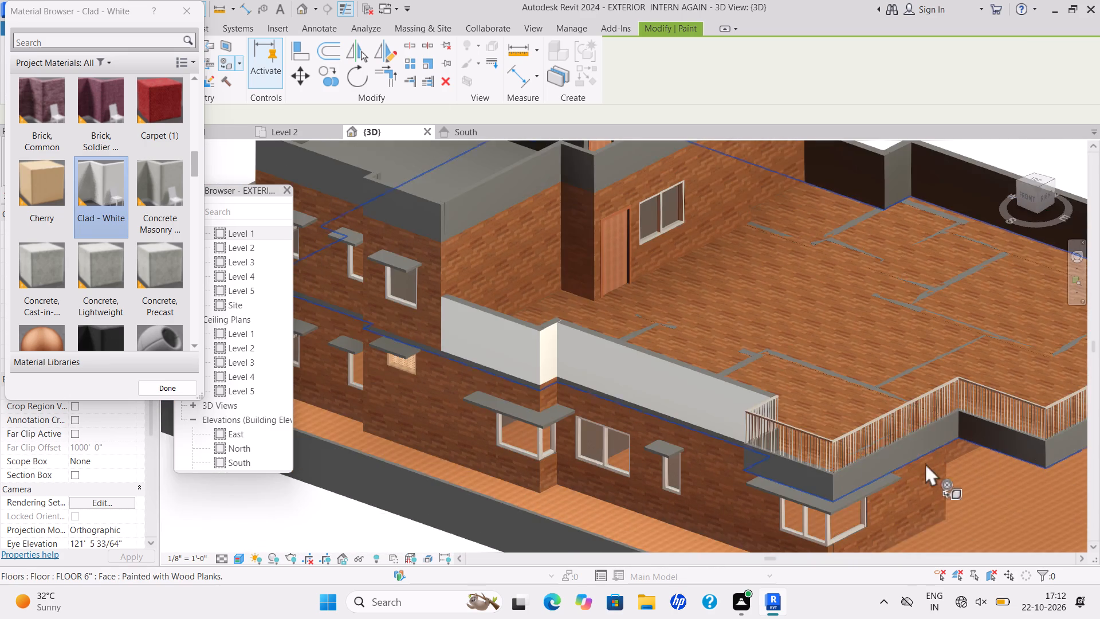
{"action": "scroll", "coordinate": [891, 476], "scroll_direction": "down", "scroll_amount": 1, "text": "shift"}
{"action": "middle_click_drag", "start_coordinate": [891, 477], "coordinate": [1020, 424], "text": "shift"}
{"action": "middle_click_drag", "start_coordinate": [895, 342], "coordinate": [458, 424]}
{"action": "scroll", "coordinate": [863, 352], "scroll_direction": "down", "scroll_amount": 1}
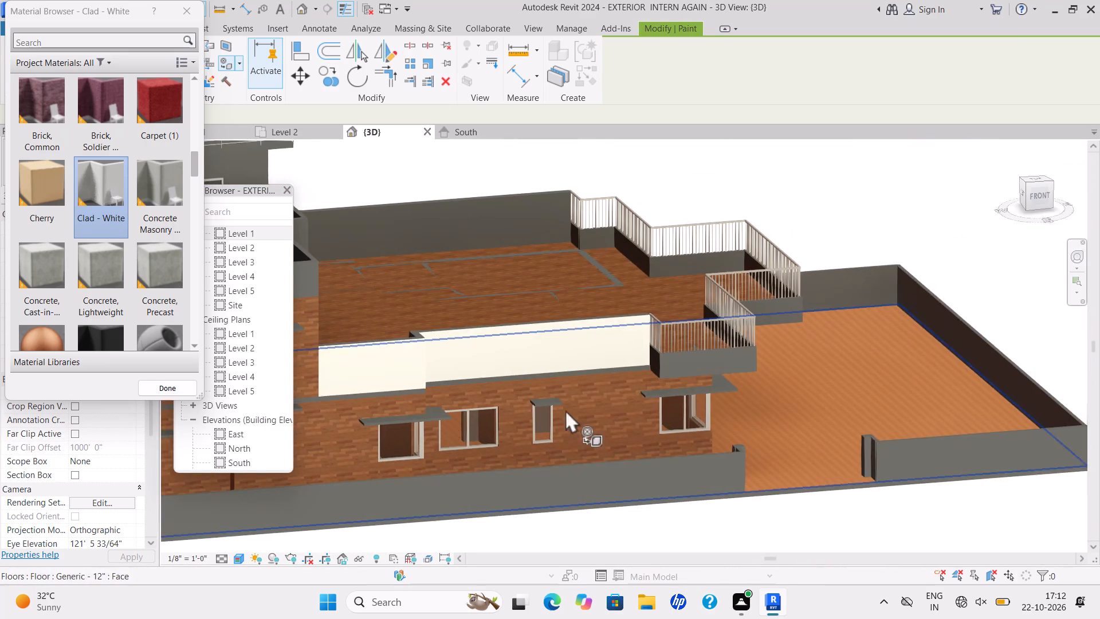
{"action": "scroll", "coordinate": [622, 397], "scroll_direction": "up", "scroll_amount": 12}
{"action": "left_click", "coordinate": [698, 297]}
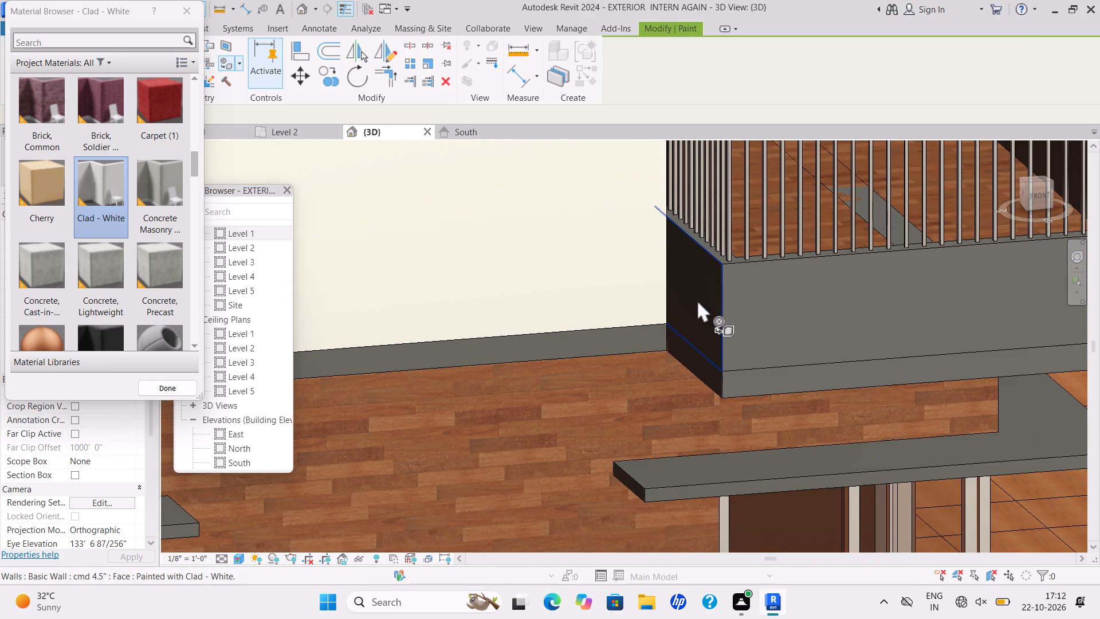
{"action": "left_click", "coordinate": [747, 309]}
Paint the corner balcony's side wall face above the canopied corner window with Clad - White.
{"action": "scroll", "coordinate": [777, 309], "scroll_direction": "down", "scroll_amount": 8}
{"action": "middle_click_drag", "start_coordinate": [905, 309], "coordinate": [894, 318], "text": "shift"}
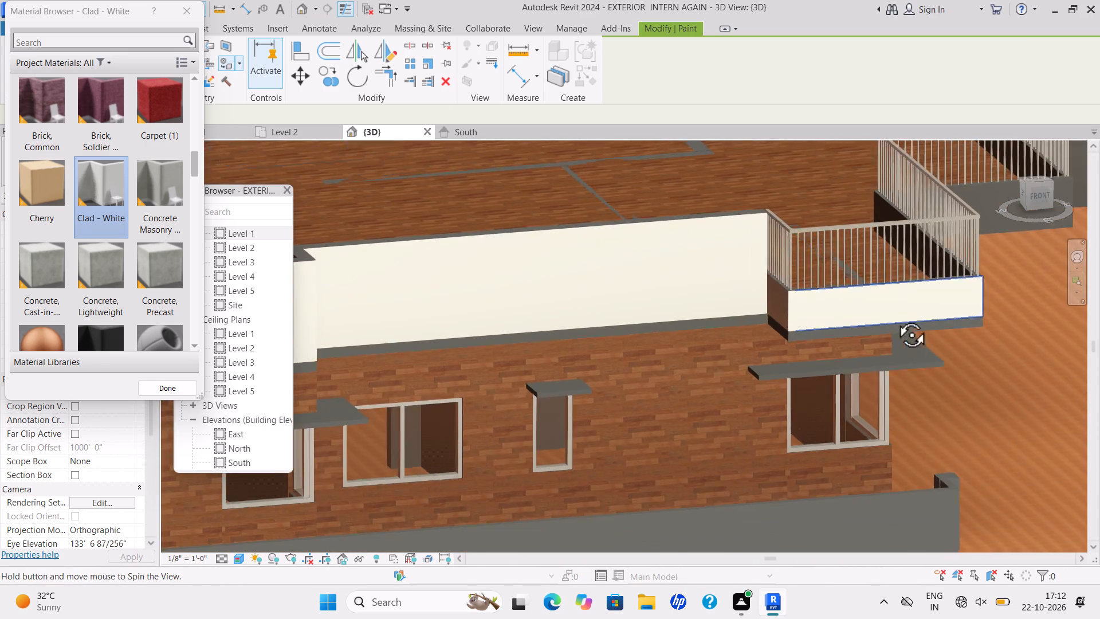
{"action": "middle_click_drag", "start_coordinate": [894, 318], "coordinate": [743, 354], "text": "shift"}
{"action": "scroll", "coordinate": [739, 355], "scroll_direction": "down", "scroll_amount": 10}
{"action": "middle_click_drag", "start_coordinate": [552, 358], "coordinate": [649, 216]}
{"action": "scroll", "coordinate": [603, 299], "scroll_direction": "up", "scroll_amount": 2}
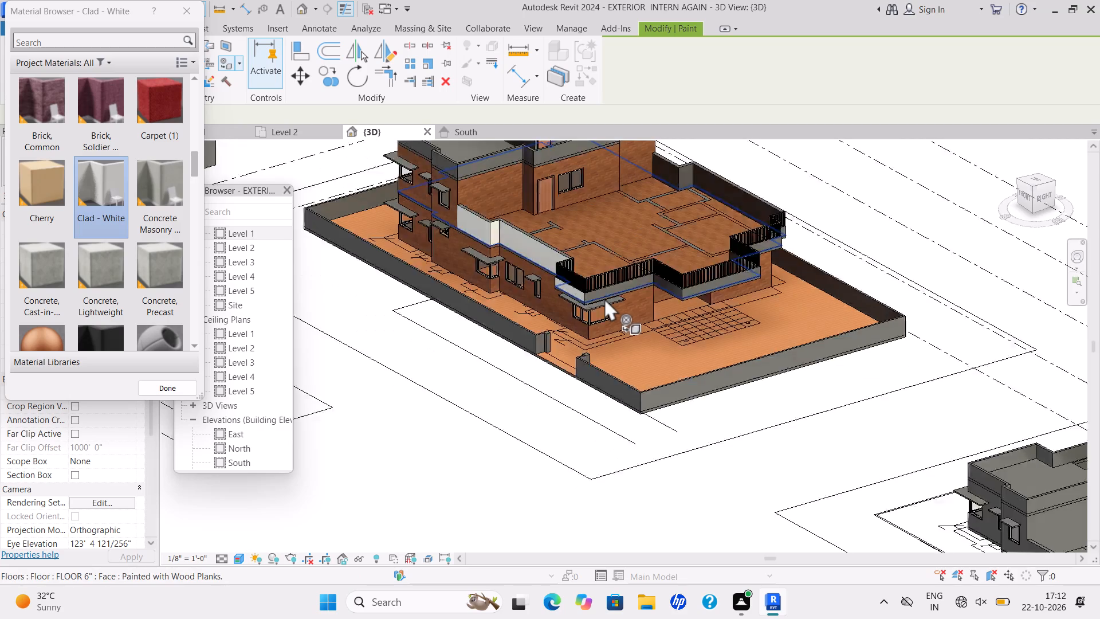
{"action": "scroll", "coordinate": [604, 298], "scroll_direction": "up", "scroll_amount": 8}
{"action": "left_click", "coordinate": [610, 284]}
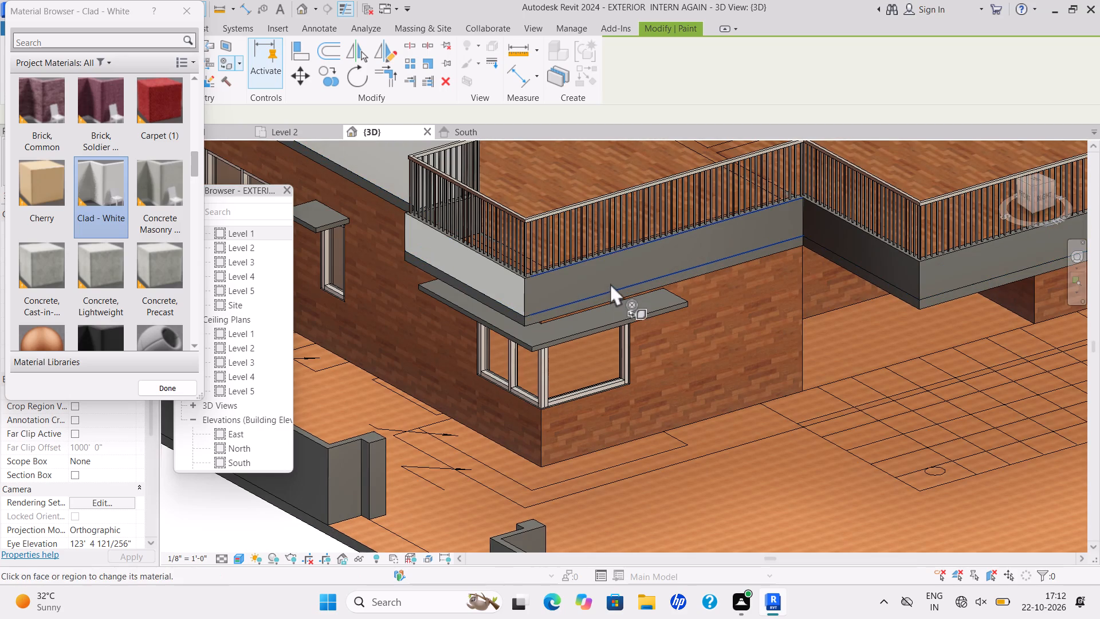
Paint the balcony's return face beyond the corner window and the adjoining long outer face of the projecting balcony with Clad - White.
{"action": "scroll", "coordinate": [764, 283], "scroll_direction": "down", "scroll_amount": 1}
{"action": "middle_click_drag", "start_coordinate": [765, 284], "coordinate": [614, 309], "text": "shift"}
{"action": "scroll", "coordinate": [601, 309], "scroll_direction": "down", "scroll_amount": 2}
{"action": "middle_click_drag", "start_coordinate": [602, 309], "coordinate": [914, 233]}
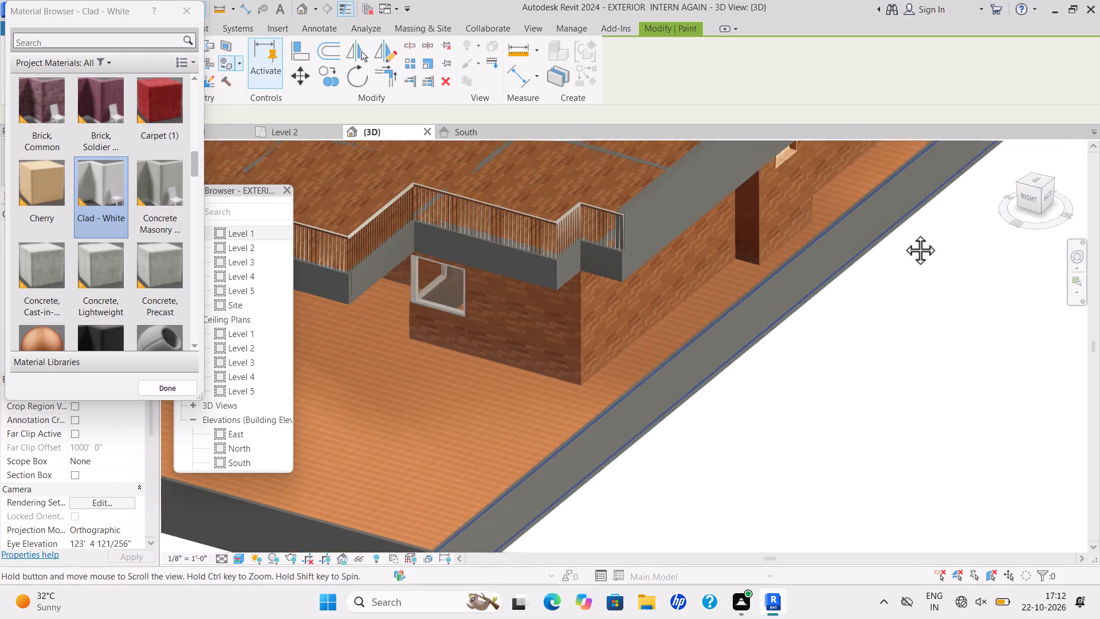
{"action": "middle_click_drag", "start_coordinate": [914, 233], "coordinate": [930, 233]}
{"action": "middle_click_drag", "start_coordinate": [587, 216], "coordinate": [748, 221]}
{"action": "scroll", "coordinate": [600, 214], "scroll_direction": "down", "scroll_amount": 1}
{"action": "middle_click_drag", "start_coordinate": [690, 230], "coordinate": [777, 317]}
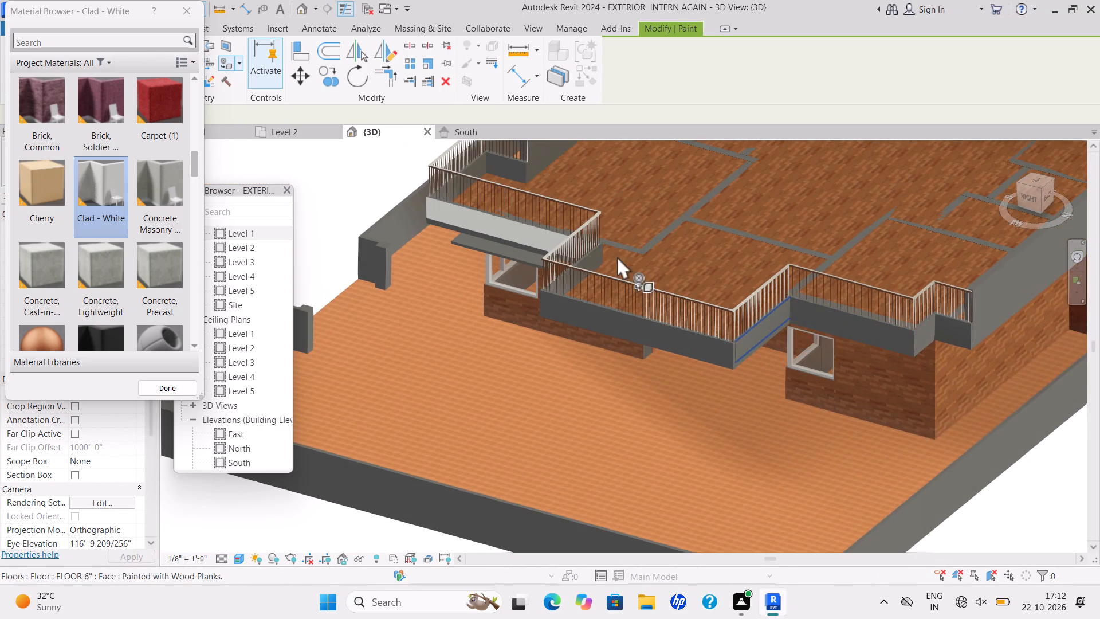
{"action": "scroll", "coordinate": [567, 232], "scroll_direction": "up", "scroll_amount": 4}
{"action": "middle_click_drag", "start_coordinate": [648, 329], "coordinate": [761, 317], "text": "shift"}
{"action": "scroll", "coordinate": [863, 270], "scroll_direction": "down", "scroll_amount": 3}
{"action": "middle_click_drag", "start_coordinate": [875, 263], "coordinate": [781, 249]}
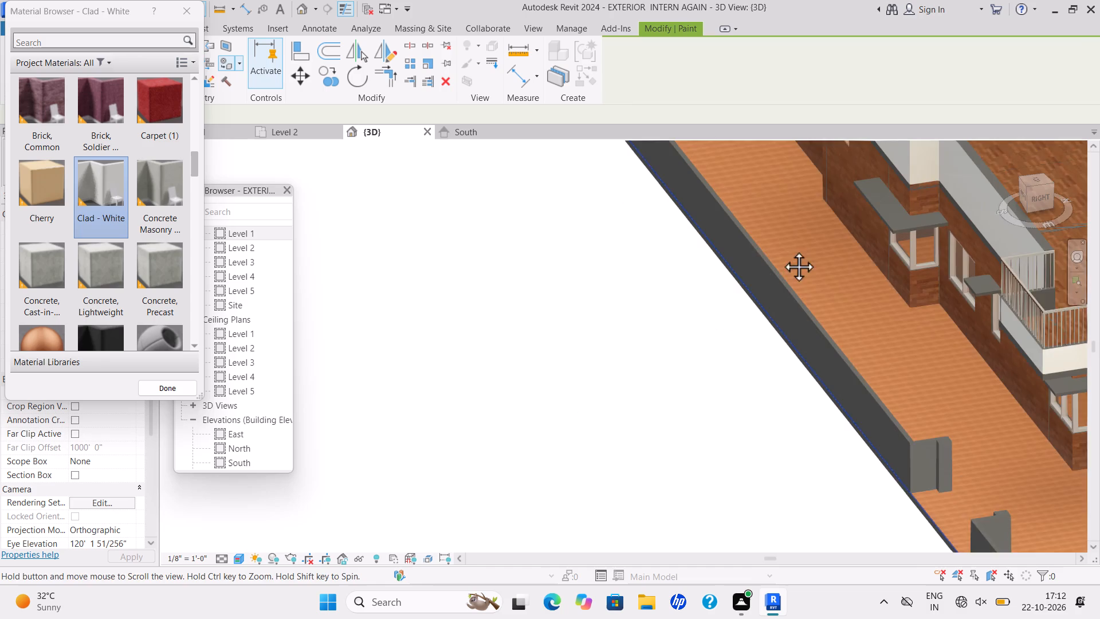
{"action": "scroll", "coordinate": [781, 249], "scroll_direction": "down", "scroll_amount": 2}
{"action": "middle_click_drag", "start_coordinate": [781, 249], "coordinate": [662, 242]}
{"action": "middle_click_drag", "start_coordinate": [1044, 310], "coordinate": [964, 281]}
{"action": "scroll", "coordinate": [1043, 310], "scroll_direction": "down", "scroll_amount": 1}
{"action": "scroll", "coordinate": [854, 297], "scroll_direction": "up", "scroll_amount": 7}
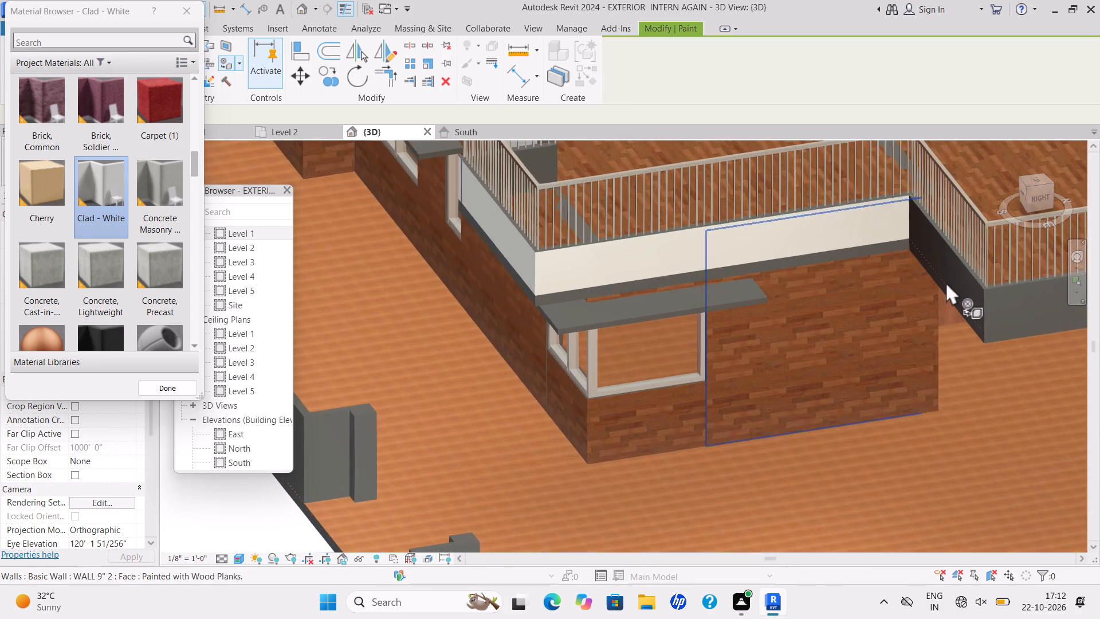
{"action": "scroll", "coordinate": [950, 282], "scroll_direction": "up", "scroll_amount": 3}
{"action": "left_click", "coordinate": [962, 281]}
{"action": "scroll", "coordinate": [995, 292], "scroll_direction": "down", "scroll_amount": 1}
{"action": "middle_click_drag", "start_coordinate": [995, 292], "coordinate": [791, 280]}
{"action": "scroll", "coordinate": [832, 292], "scroll_direction": "down", "scroll_amount": 1}
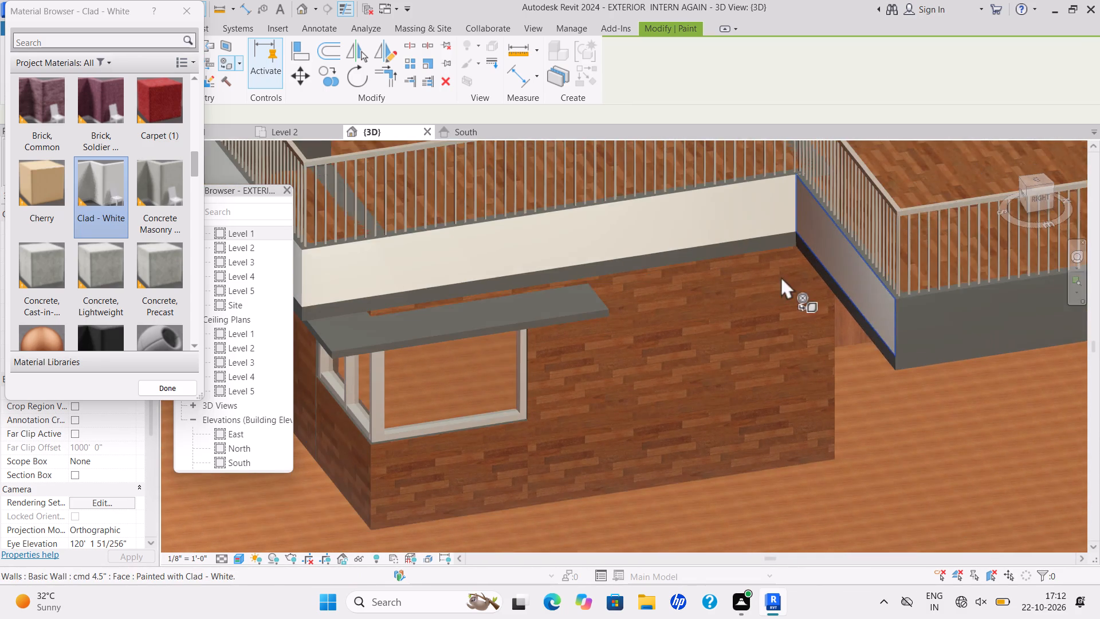
{"action": "left_click", "coordinate": [823, 295]}
Paint the projecting balcony's far return face and the terrace floor surface with Clad - White.
{"action": "scroll", "coordinate": [848, 295], "scroll_direction": "down", "scroll_amount": 5}
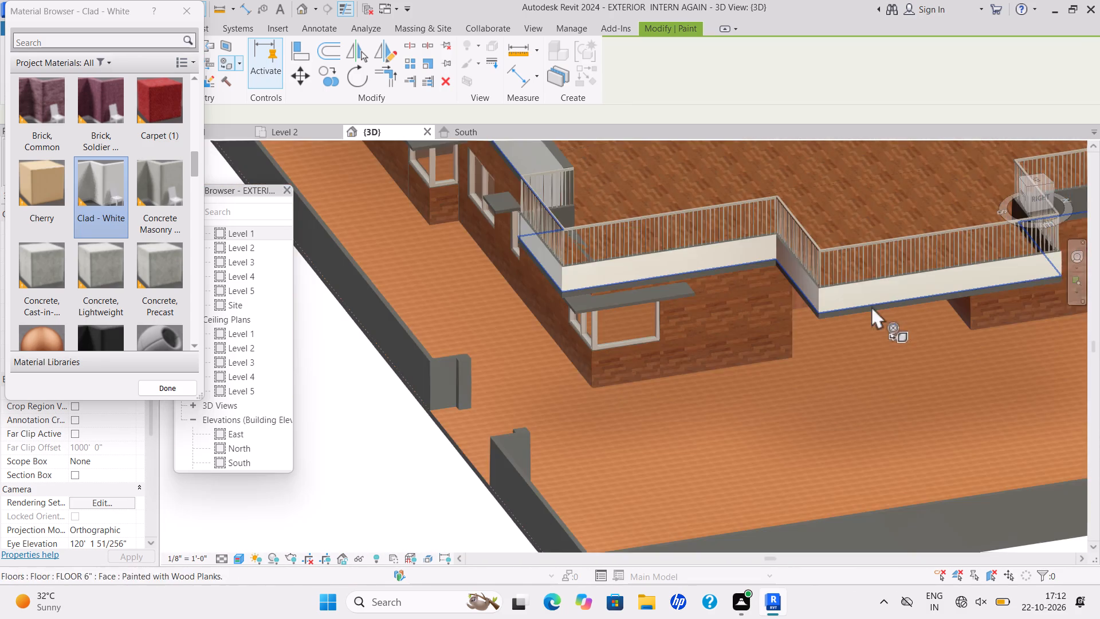
{"action": "middle_click_drag", "start_coordinate": [870, 306], "coordinate": [697, 308]}
{"action": "scroll", "coordinate": [870, 306], "scroll_direction": "down", "scroll_amount": 2}
{"action": "scroll", "coordinate": [914, 273], "scroll_direction": "down", "scroll_amount": 1, "text": "shift"}
{"action": "middle_click_drag", "start_coordinate": [914, 273], "coordinate": [738, 310], "text": "shift"}
{"action": "scroll", "coordinate": [431, 327], "scroll_direction": "down", "scroll_amount": 6}
{"action": "middle_click_drag", "start_coordinate": [490, 329], "coordinate": [814, 292]}
{"action": "scroll", "coordinate": [644, 248], "scroll_direction": "up", "scroll_amount": 2}
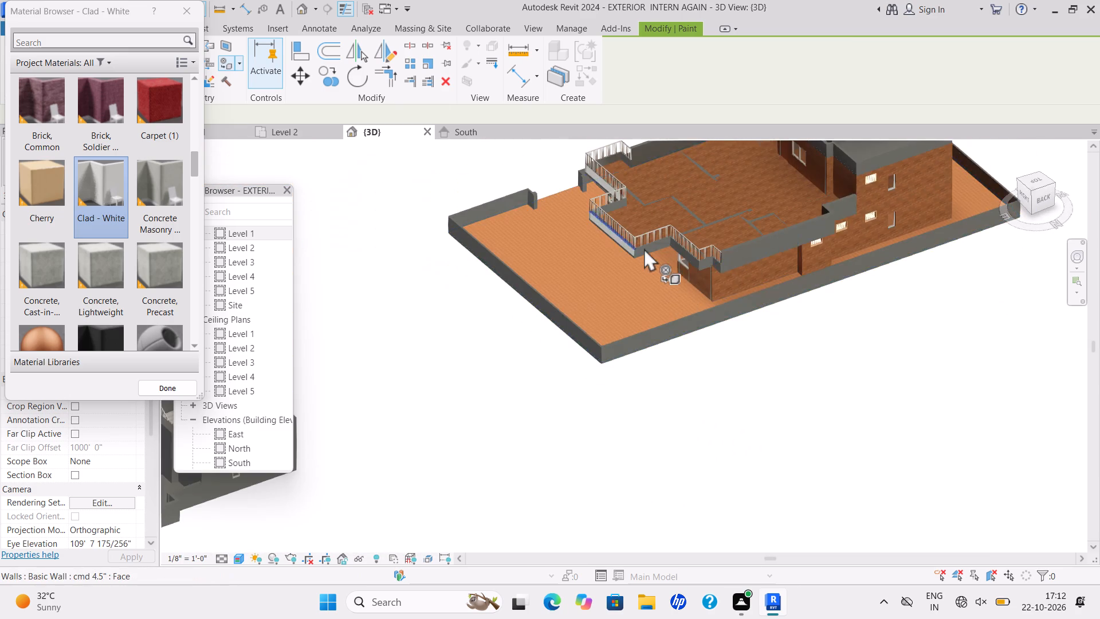
{"action": "scroll", "coordinate": [644, 248], "scroll_direction": "up", "scroll_amount": 8}
{"action": "left_click", "coordinate": [646, 244]}
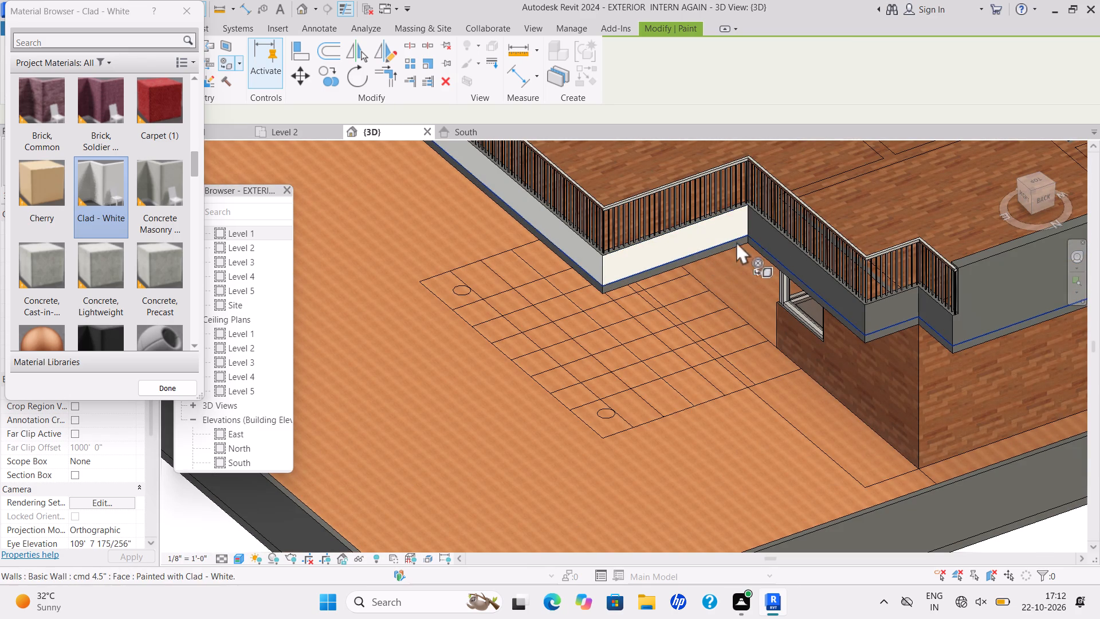
{"action": "left_click", "coordinate": [764, 241]}
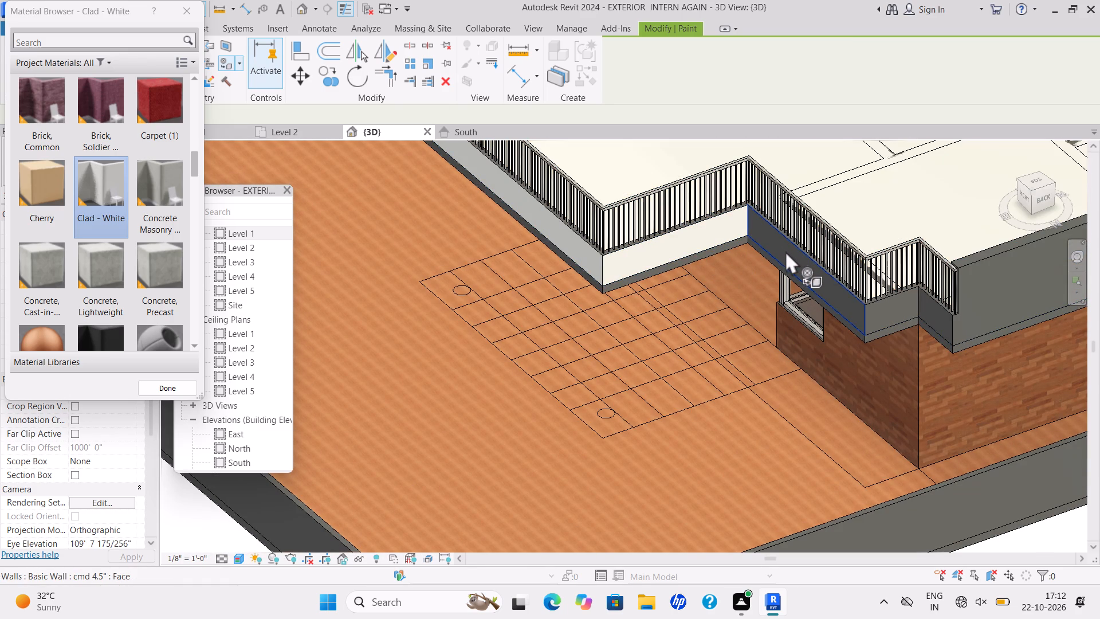
Paint the three remaining stepped balcony wall faces and the long rear parapet face with Clad - White.
{"action": "left_click", "coordinate": [795, 255]}
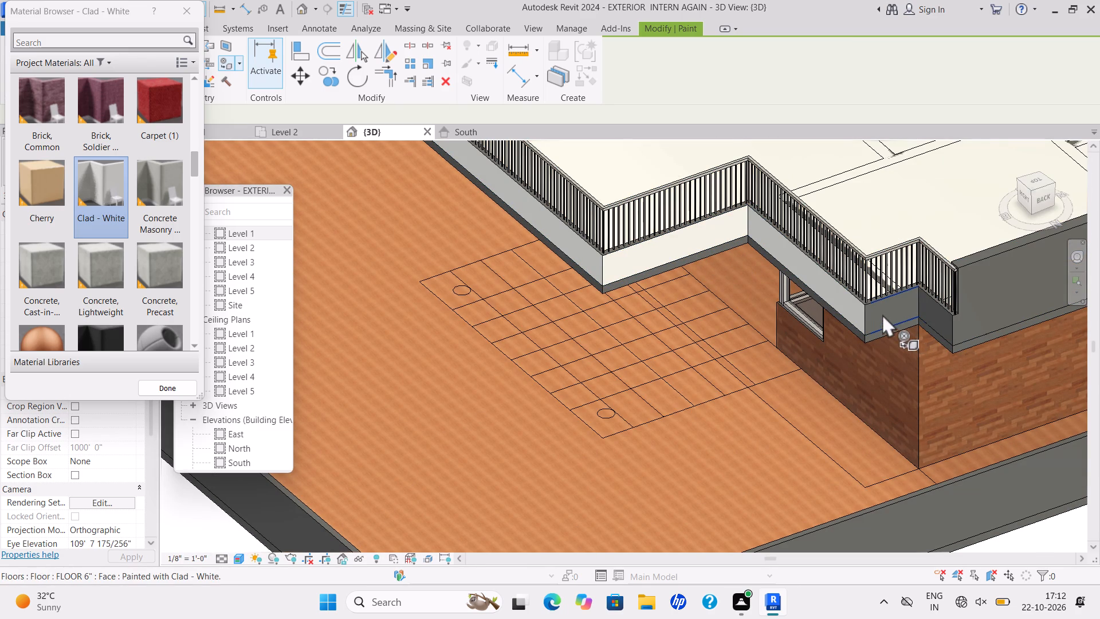
{"action": "left_click", "coordinate": [884, 311]}
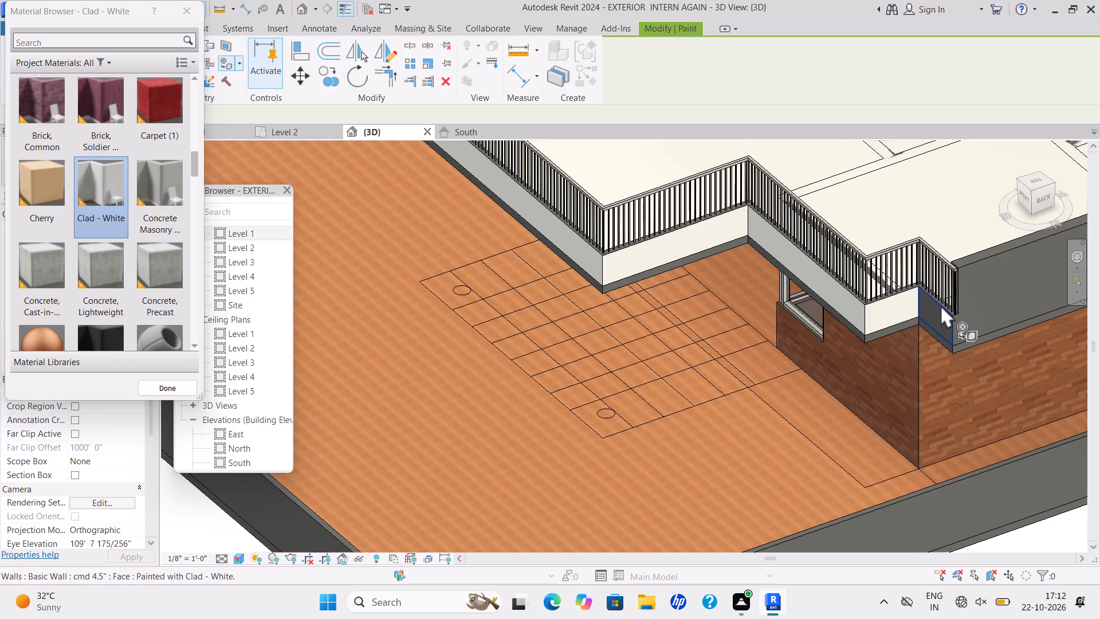
{"action": "left_click", "coordinate": [945, 316]}
{"action": "left_click", "coordinate": [980, 318]}
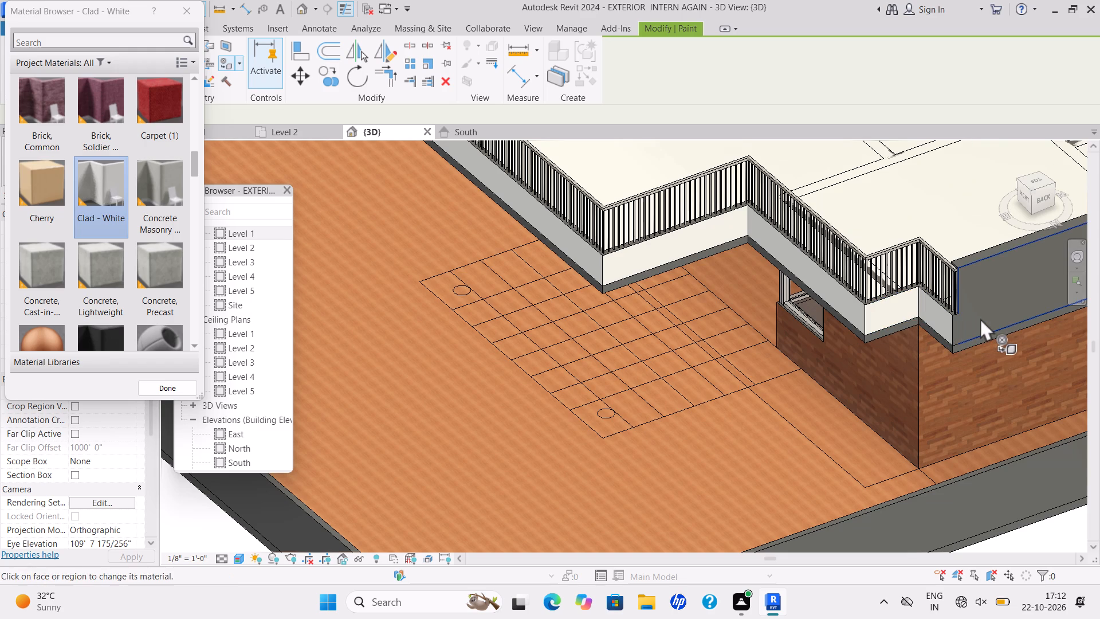
Paint the rear parapet's short return face and the recessed parapet face beside the taller block with Clad - White.
{"action": "scroll", "coordinate": [980, 312], "scroll_direction": "down", "scroll_amount": 5}
{"action": "scroll", "coordinate": [984, 299], "scroll_direction": "down", "scroll_amount": 1, "text": "shift"}
{"action": "middle_click_drag", "start_coordinate": [981, 299], "coordinate": [828, 315], "text": "shift"}
{"action": "scroll", "coordinate": [865, 291], "scroll_direction": "down", "scroll_amount": 2}
{"action": "middle_click_drag", "start_coordinate": [866, 291], "coordinate": [823, 343]}
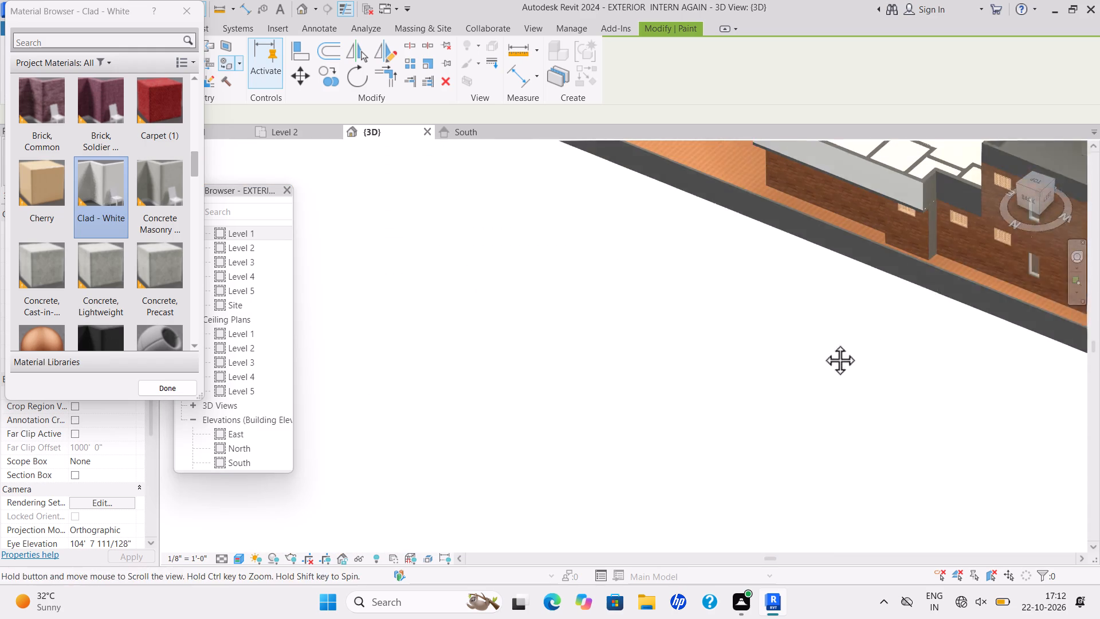
{"action": "middle_click_drag", "start_coordinate": [823, 343], "coordinate": [785, 376]}
{"action": "scroll", "coordinate": [883, 248], "scroll_direction": "up", "scroll_amount": 7}
{"action": "left_click", "coordinate": [847, 258]}
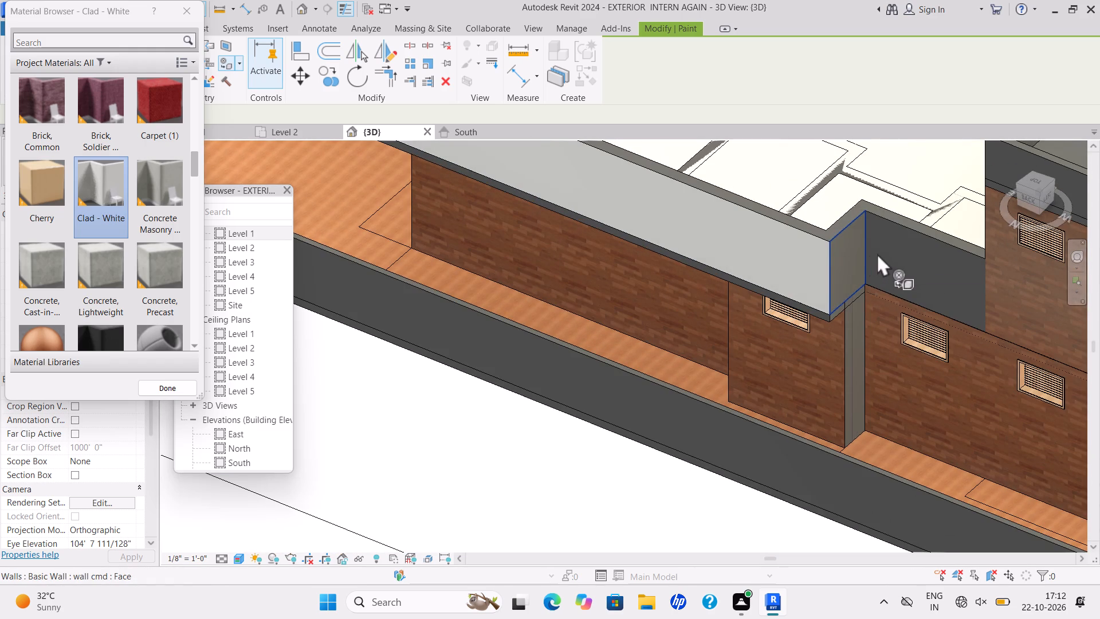
{"action": "left_click", "coordinate": [895, 249]}
Paint the inner face of the recessed front terrace parapet next to the upper house wall with Clad - White.
{"action": "scroll", "coordinate": [914, 250], "scroll_direction": "down", "scroll_amount": 5}
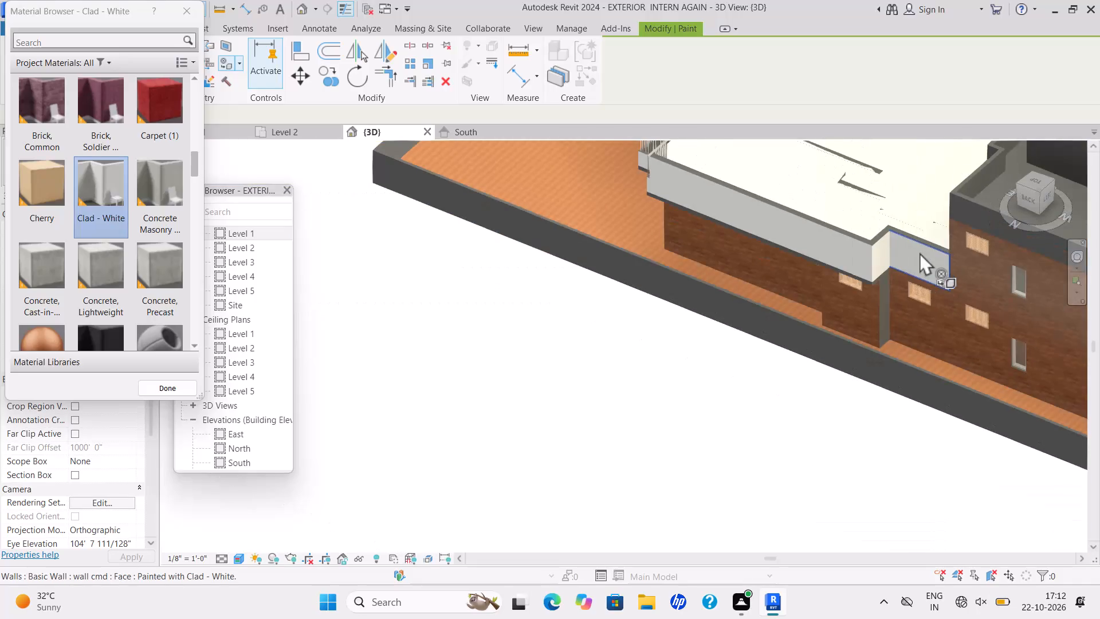
{"action": "scroll", "coordinate": [922, 252], "scroll_direction": "down", "scroll_amount": 3}
{"action": "middle_click_drag", "start_coordinate": [928, 264], "coordinate": [1099, 279]}
{"action": "scroll", "coordinate": [793, 225], "scroll_direction": "up", "scroll_amount": 2}
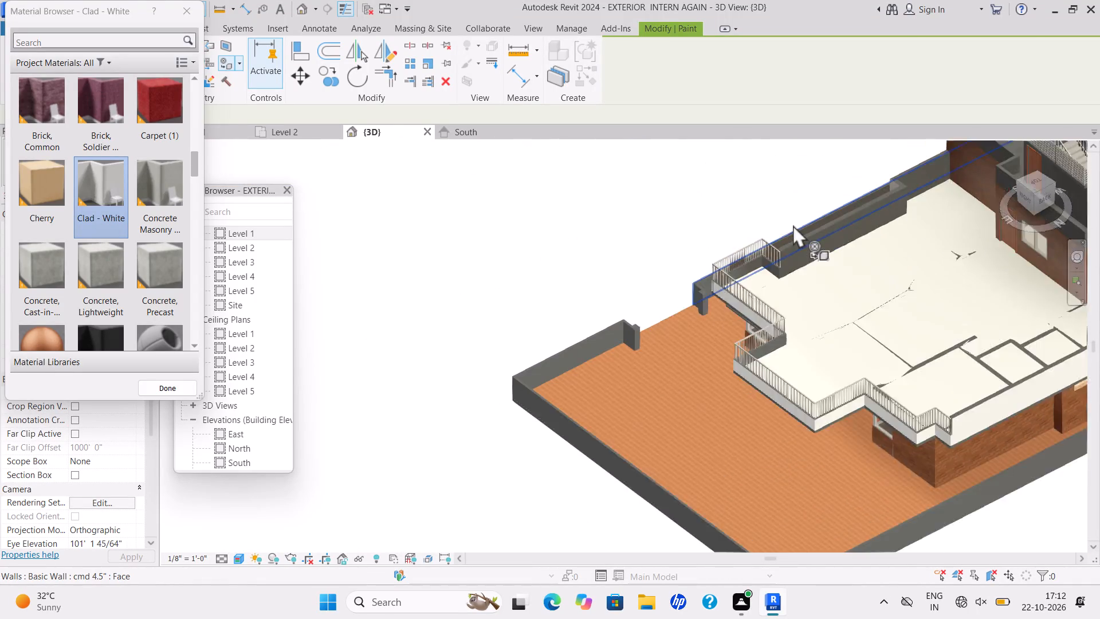
{"action": "scroll", "coordinate": [793, 225], "scroll_direction": "up", "scroll_amount": 2}
{"action": "scroll", "coordinate": [921, 209], "scroll_direction": "up", "scroll_amount": 1}
{"action": "middle_click_drag", "start_coordinate": [918, 222], "coordinate": [843, 308]}
{"action": "scroll", "coordinate": [843, 308], "scroll_direction": "down", "scroll_amount": 1}
{"action": "scroll", "coordinate": [916, 217], "scroll_direction": "up", "scroll_amount": 4}
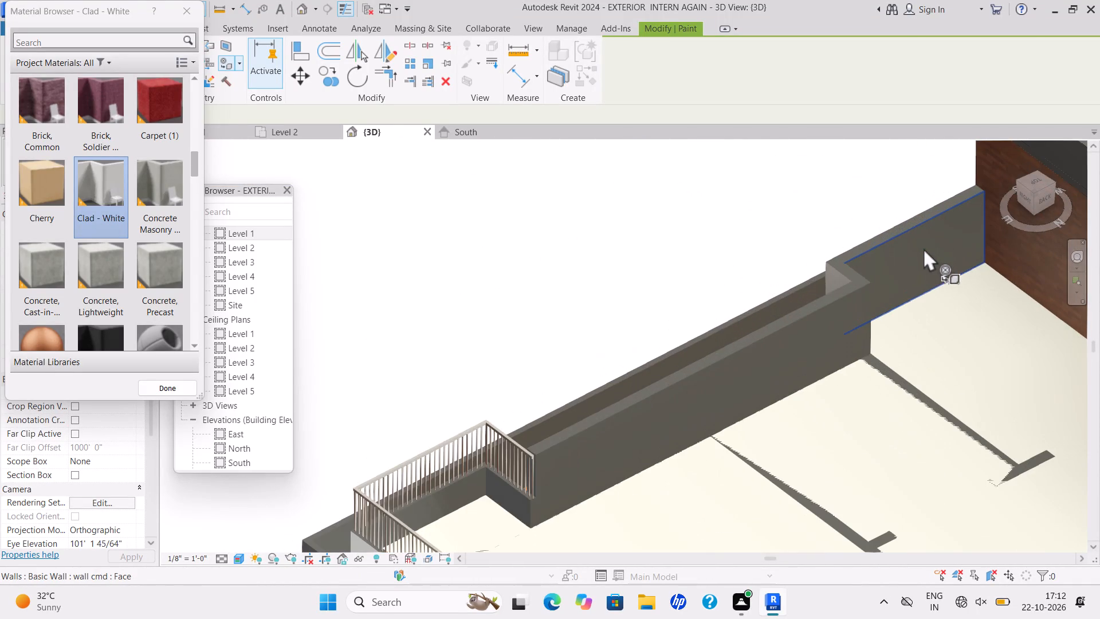
{"action": "left_click", "coordinate": [924, 248]}
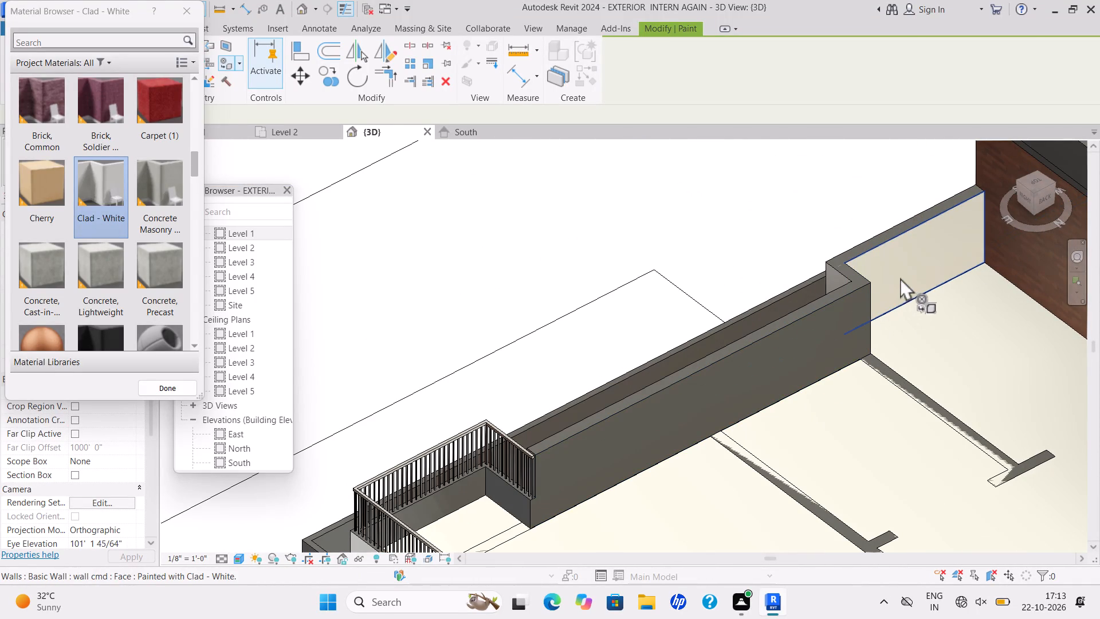
Paint the projecting front terrace parapet's long inner face and its short return face with Clad - White.
{"action": "left_click", "coordinate": [784, 341]}
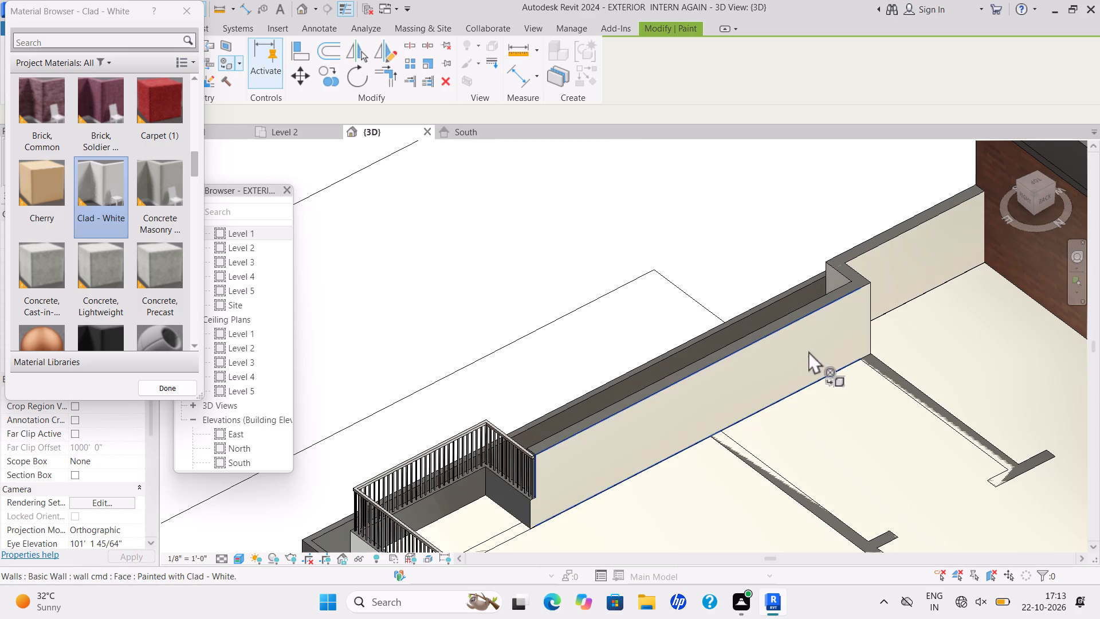
{"action": "scroll", "coordinate": [821, 352], "scroll_direction": "down", "scroll_amount": 2}
{"action": "middle_click_drag", "start_coordinate": [815, 353], "coordinate": [678, 353], "text": "shift"}
{"action": "scroll", "coordinate": [834, 309], "scroll_direction": "down", "scroll_amount": 1}
{"action": "middle_click_drag", "start_coordinate": [834, 310], "coordinate": [760, 448]}
{"action": "scroll", "coordinate": [887, 330], "scroll_direction": "down", "scroll_amount": 2}
{"action": "middle_click_drag", "start_coordinate": [885, 328], "coordinate": [762, 391]}
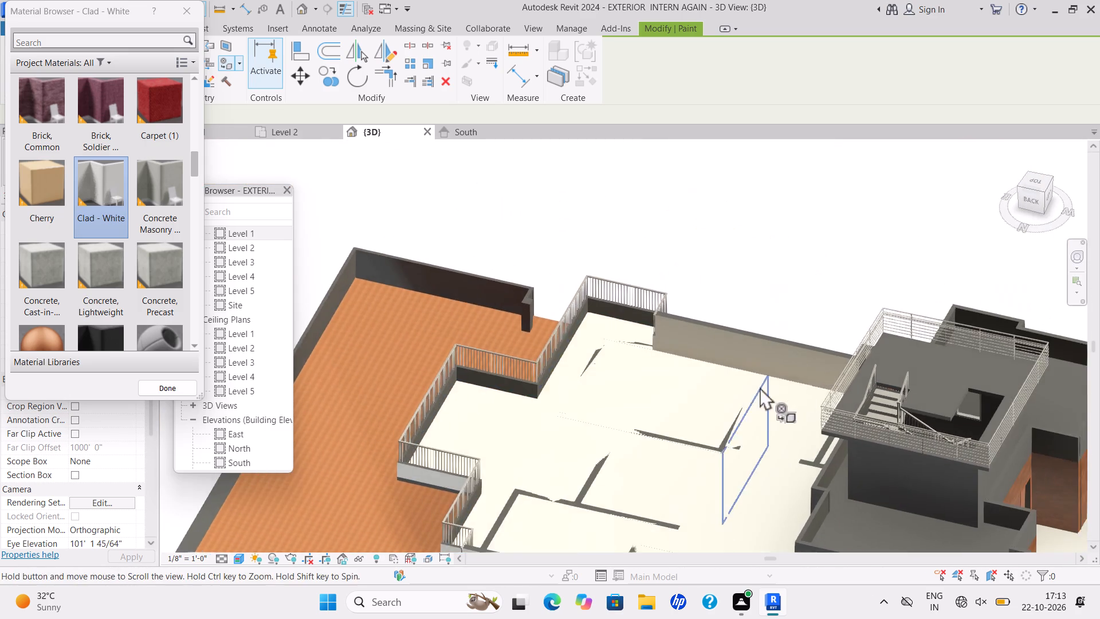
{"action": "middle_click_drag", "start_coordinate": [782, 369], "coordinate": [518, 342]}
{"action": "scroll", "coordinate": [518, 342], "scroll_direction": "up", "scroll_amount": 1}
{"action": "middle_click_drag", "start_coordinate": [696, 422], "coordinate": [756, 389]}
{"action": "scroll", "coordinate": [494, 402], "scroll_direction": "up", "scroll_amount": 1}
{"action": "middle_click_drag", "start_coordinate": [494, 402], "coordinate": [453, 392], "text": "shift"}
{"action": "scroll", "coordinate": [559, 382], "scroll_direction": "up", "scroll_amount": 11}
{"action": "middle_click_drag", "start_coordinate": [606, 429], "coordinate": [638, 425]}
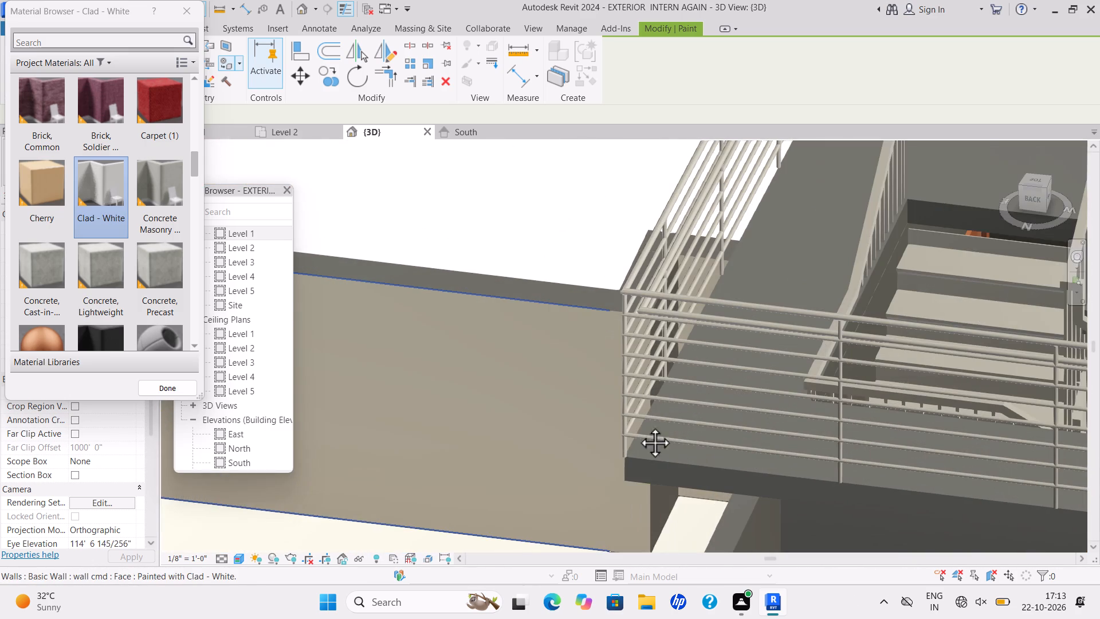
{"action": "middle_click_drag", "start_coordinate": [638, 425], "coordinate": [712, 414]}
{"action": "scroll", "coordinate": [721, 417], "scroll_direction": "down", "scroll_amount": 1}
{"action": "middle_click_drag", "start_coordinate": [718, 420], "coordinate": [732, 421], "text": "shift"}
{"action": "middle_click_drag", "start_coordinate": [736, 405], "coordinate": [732, 405]}
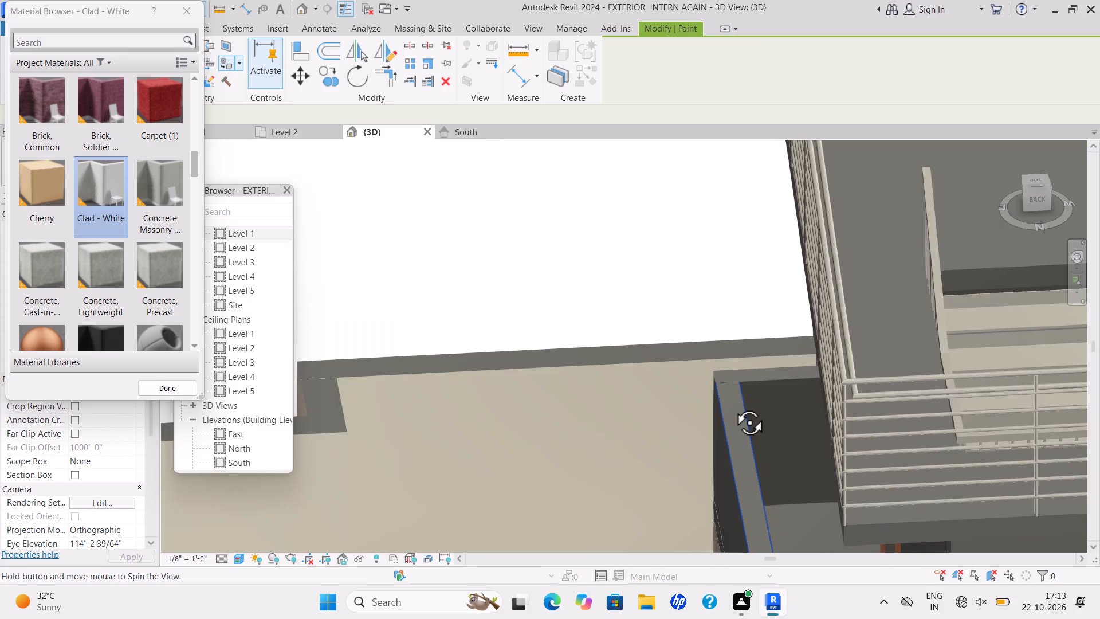
{"action": "middle_click_drag", "start_coordinate": [732, 405], "coordinate": [686, 383]}
{"action": "scroll", "coordinate": [602, 384], "scroll_direction": "down", "scroll_amount": 2}
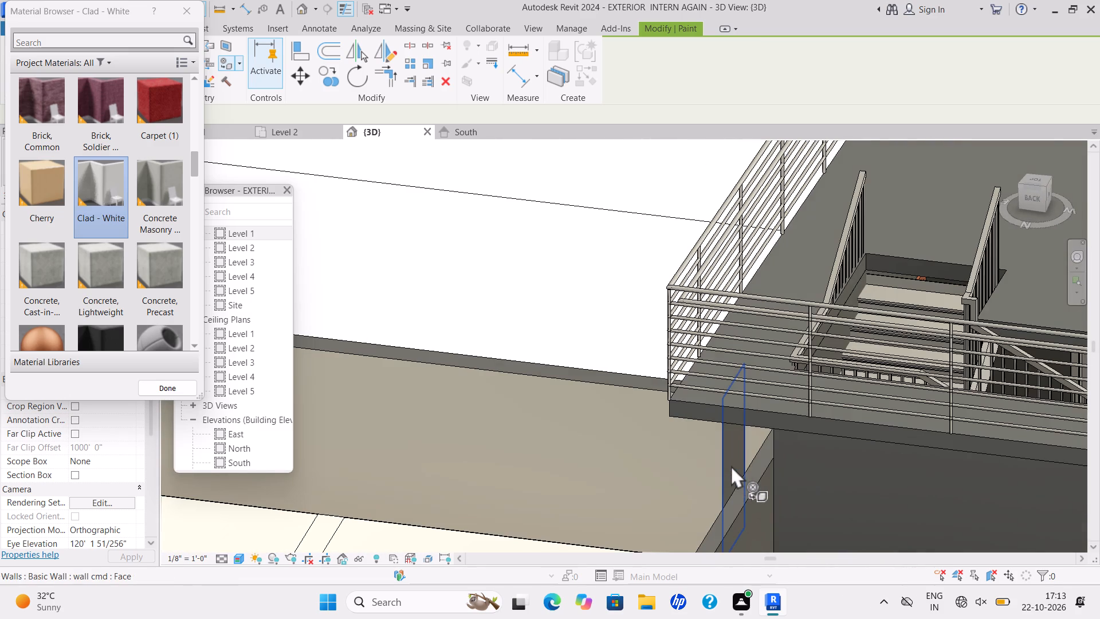
{"action": "left_click", "coordinate": [731, 465]}
Paint the short balcony return beside the front parapet's end and the adjoining wall face below the railing with Clad - White.
{"action": "scroll", "coordinate": [735, 449], "scroll_direction": "down", "scroll_amount": 6}
{"action": "middle_click_drag", "start_coordinate": [722, 446], "coordinate": [790, 414]}
{"action": "middle_click_drag", "start_coordinate": [603, 384], "coordinate": [688, 386]}
{"action": "scroll", "coordinate": [620, 385], "scroll_direction": "down", "scroll_amount": 1}
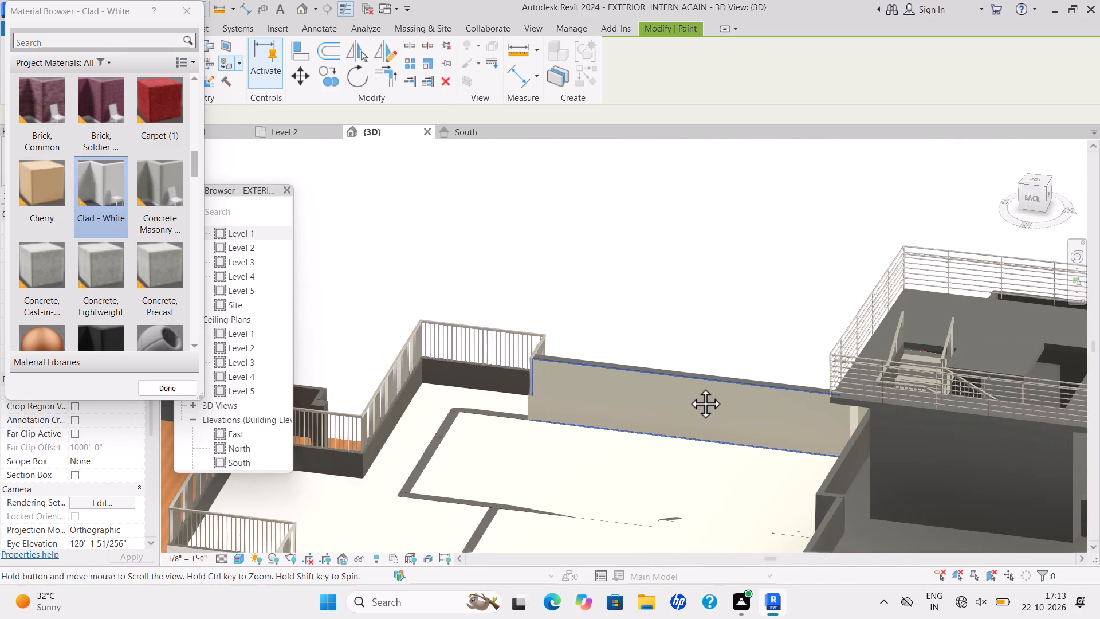
{"action": "middle_click_drag", "start_coordinate": [688, 386], "coordinate": [687, 389]}
{"action": "middle_click_drag", "start_coordinate": [654, 385], "coordinate": [722, 386], "text": "shift"}
{"action": "scroll", "coordinate": [307, 491], "scroll_direction": "up", "scroll_amount": 4}
{"action": "scroll", "coordinate": [381, 515], "scroll_direction": "up", "scroll_amount": 1}
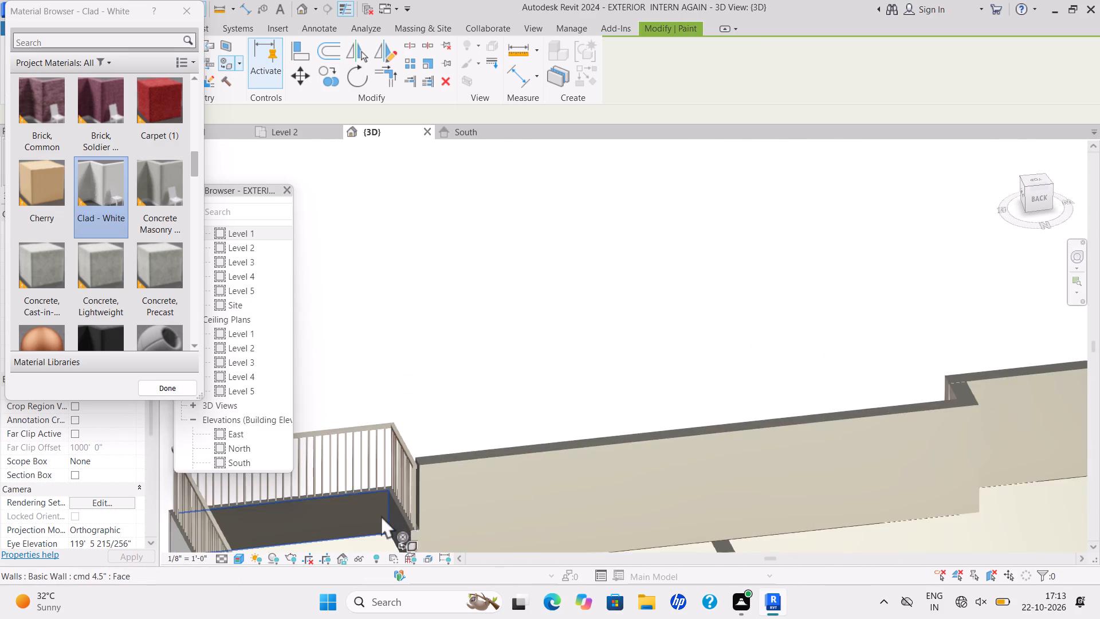
{"action": "scroll", "coordinate": [381, 515], "scroll_direction": "up", "scroll_amount": 1}
{"action": "left_click", "coordinate": [401, 520]}
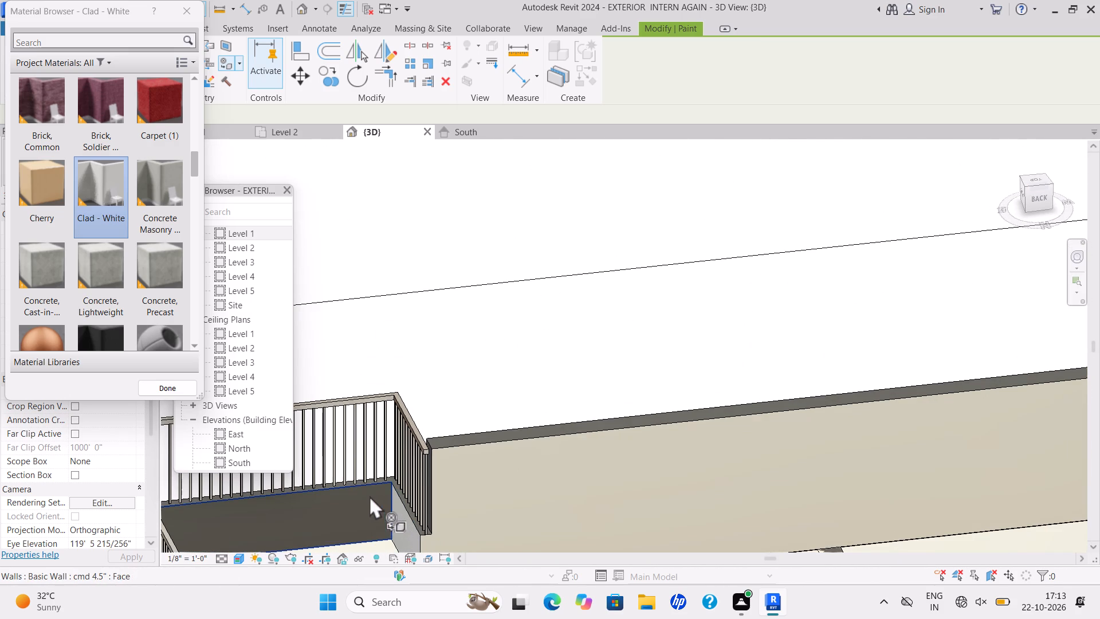
{"action": "left_click", "coordinate": [370, 496]}
Paint the next three stepped balcony wall inner faces below the railing with Clad - White.
{"action": "scroll", "coordinate": [369, 484], "scroll_direction": "down", "scroll_amount": 6}
{"action": "middle_click_drag", "start_coordinate": [373, 467], "coordinate": [607, 295]}
{"action": "middle_click_drag", "start_coordinate": [591, 406], "coordinate": [569, 402], "text": "shift"}
{"action": "scroll", "coordinate": [591, 406], "scroll_direction": "down", "scroll_amount": 1, "text": "shift"}
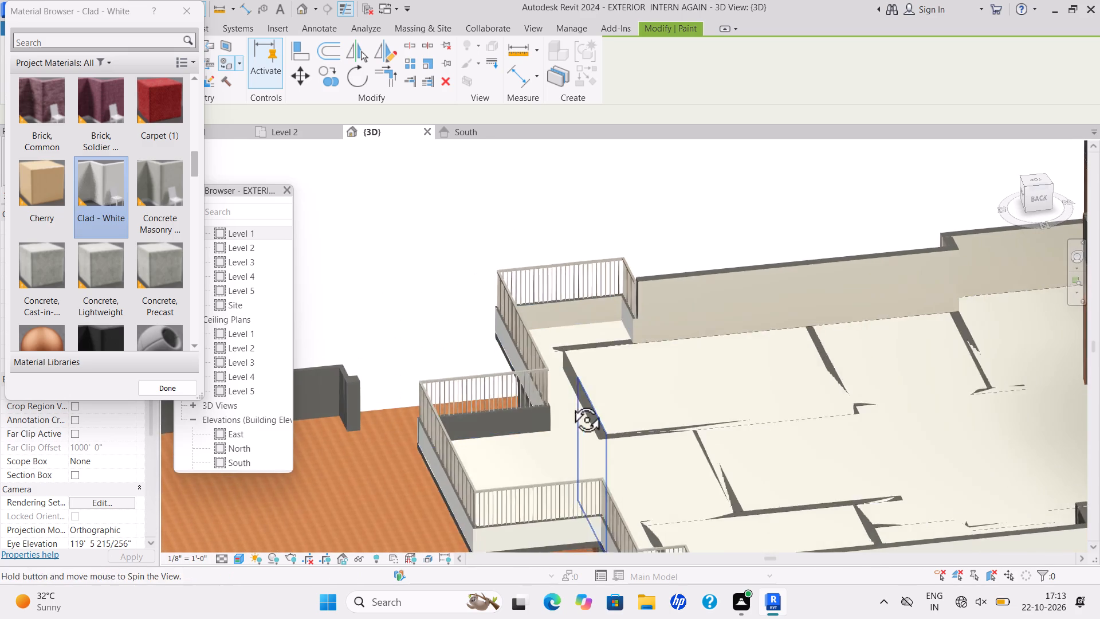
{"action": "middle_click_drag", "start_coordinate": [569, 402], "coordinate": [521, 363], "text": "shift"}
{"action": "scroll", "coordinate": [632, 288], "scroll_direction": "up", "scroll_amount": 4}
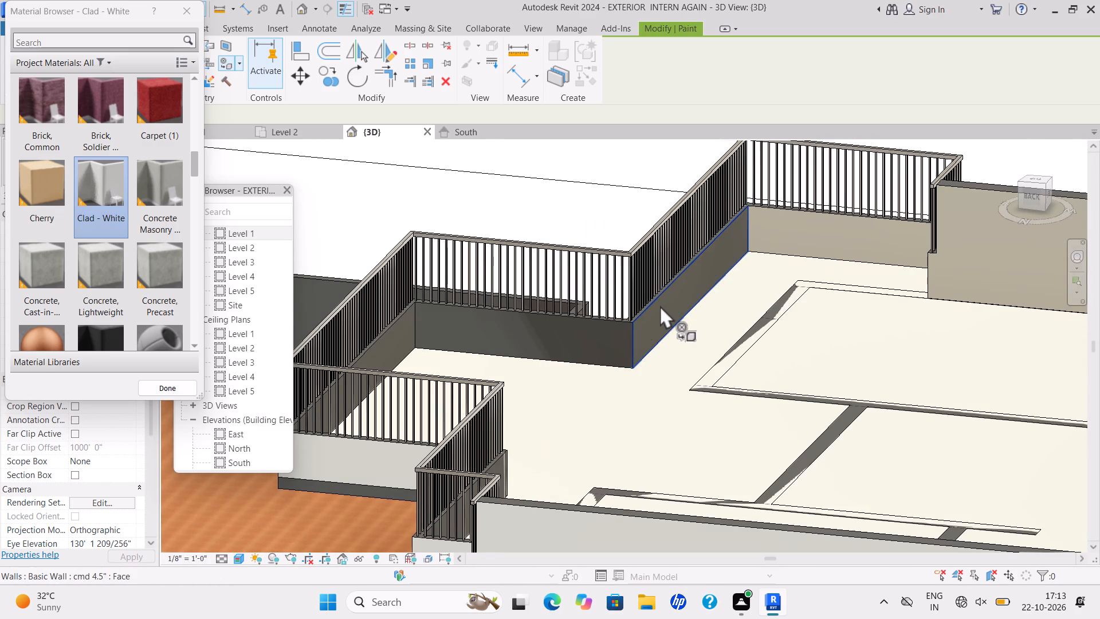
{"action": "left_click", "coordinate": [660, 305]}
{"action": "left_click", "coordinate": [600, 336]}
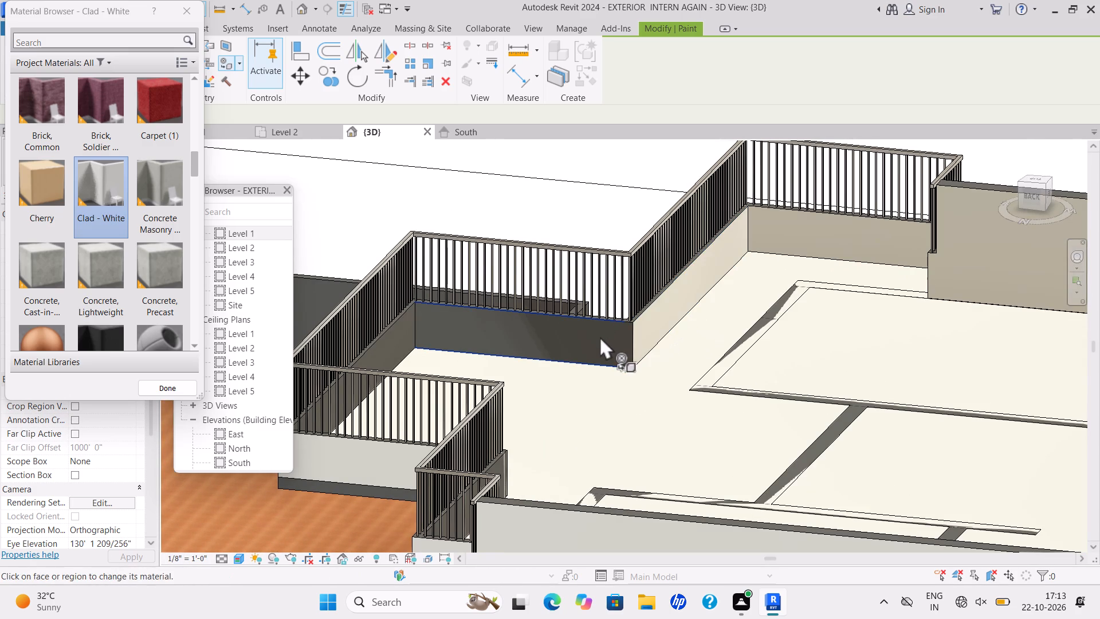
{"action": "left_click", "coordinate": [403, 321]}
Paint the four remaining stepped balcony wall inner faces leading to the long rear parapet with Clad - White.
{"action": "scroll", "coordinate": [519, 392], "scroll_direction": "down", "scroll_amount": 5}
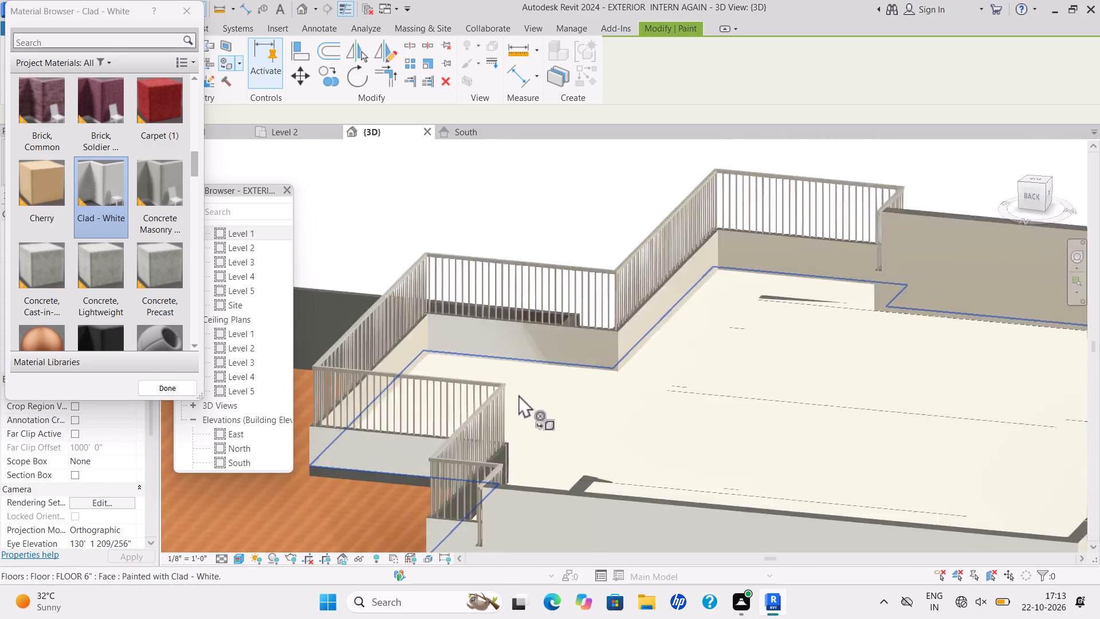
{"action": "scroll", "coordinate": [557, 412], "scroll_direction": "down", "scroll_amount": 2}
{"action": "middle_click_drag", "start_coordinate": [549, 412], "coordinate": [453, 370], "text": "shift"}
{"action": "middle_click_drag", "start_coordinate": [710, 398], "coordinate": [538, 426], "text": "shift"}
{"action": "scroll", "coordinate": [875, 422], "scroll_direction": "down", "scroll_amount": 4}
{"action": "middle_click_drag", "start_coordinate": [870, 422], "coordinate": [583, 342]}
{"action": "middle_click_drag", "start_coordinate": [887, 408], "coordinate": [765, 418], "text": "shift"}
{"action": "scroll", "coordinate": [886, 408], "scroll_direction": "down", "scroll_amount": 1, "text": "shift"}
{"action": "scroll", "coordinate": [905, 358], "scroll_direction": "up", "scroll_amount": 3}
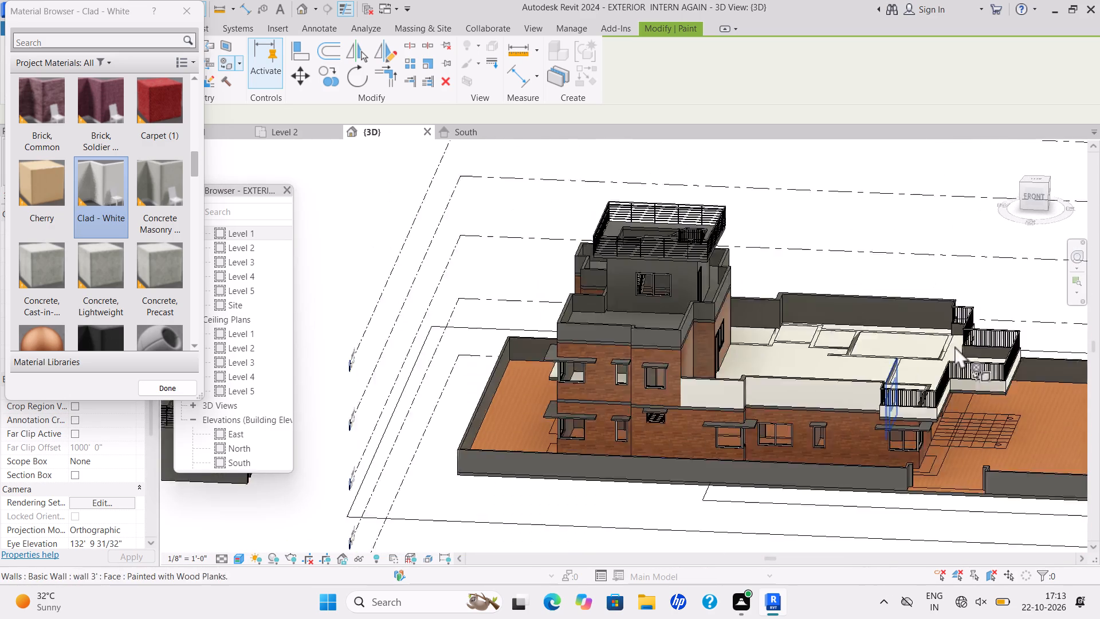
{"action": "scroll", "coordinate": [954, 346], "scroll_direction": "up", "scroll_amount": 1}
{"action": "scroll", "coordinate": [1007, 347], "scroll_direction": "down", "scroll_amount": 3}
{"action": "middle_click_drag", "start_coordinate": [1009, 355], "coordinate": [1099, 327], "text": "shift"}
{"action": "scroll", "coordinate": [1099, 302], "scroll_direction": "up", "scroll_amount": 1, "text": "shift"}
{"action": "scroll", "coordinate": [1013, 265], "scroll_direction": "up", "scroll_amount": 6}
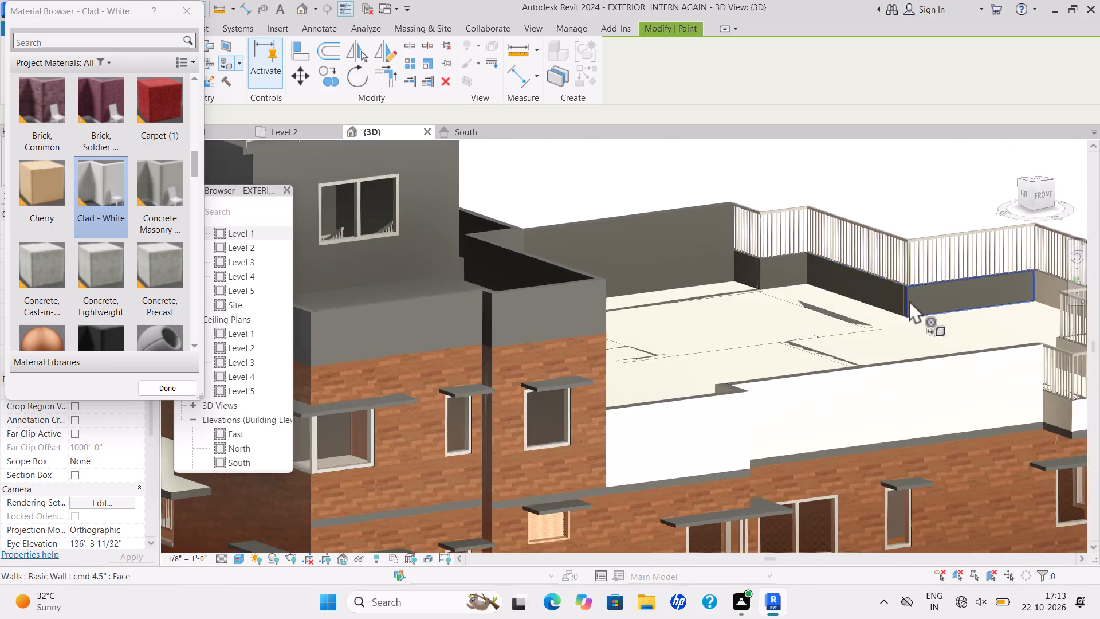
{"action": "scroll", "coordinate": [909, 300], "scroll_direction": "up", "scroll_amount": 2}
{"action": "left_click", "coordinate": [938, 289]}
{"action": "left_click", "coordinate": [882, 283]}
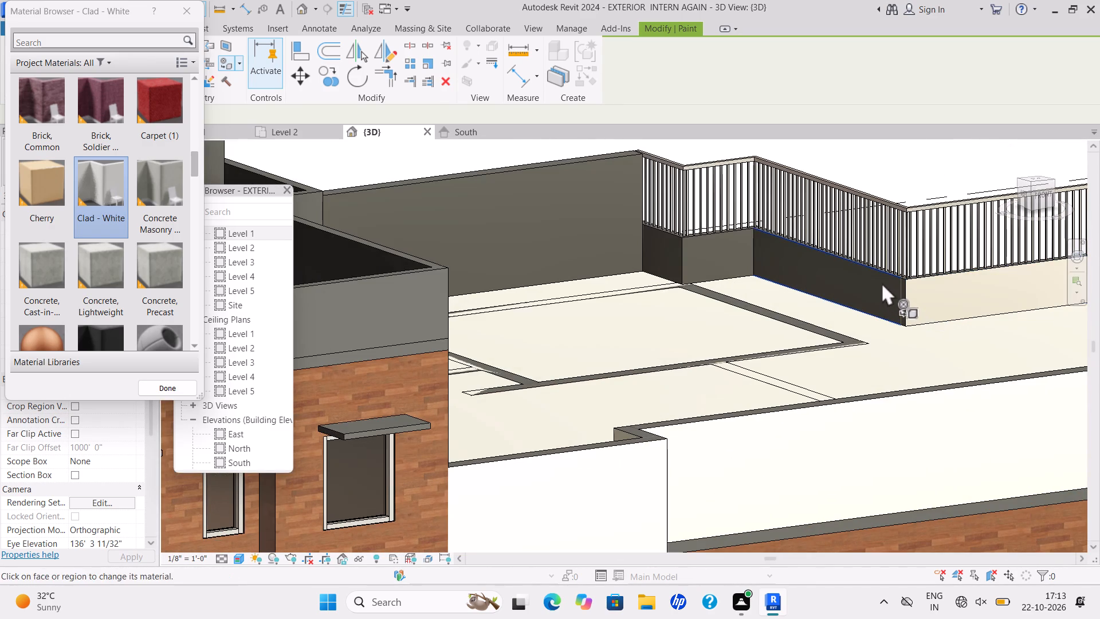
{"action": "left_click", "coordinate": [715, 254]}
{"action": "left_click", "coordinate": [668, 234]}
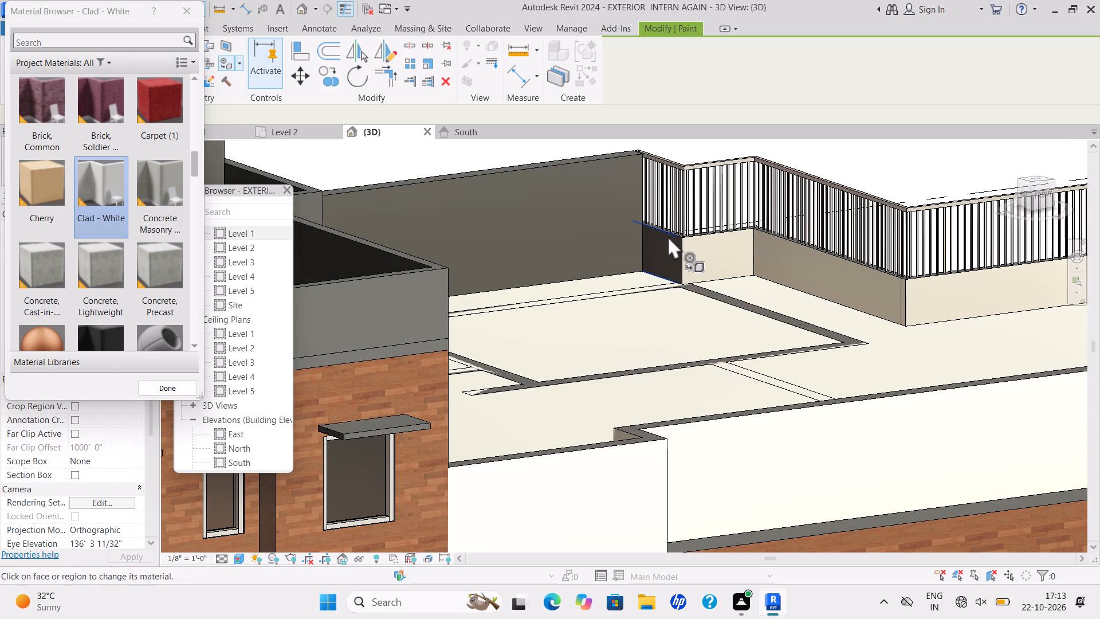
Paint the rear terrace parapet's long inner face, its short return and the recessed face beside the taller block with Clad - White.
{"action": "middle_click_drag", "start_coordinate": [765, 268], "coordinate": [879, 323]}
{"action": "scroll", "coordinate": [771, 272], "scroll_direction": "down", "scroll_amount": 3}
{"action": "left_click", "coordinate": [777, 268]}
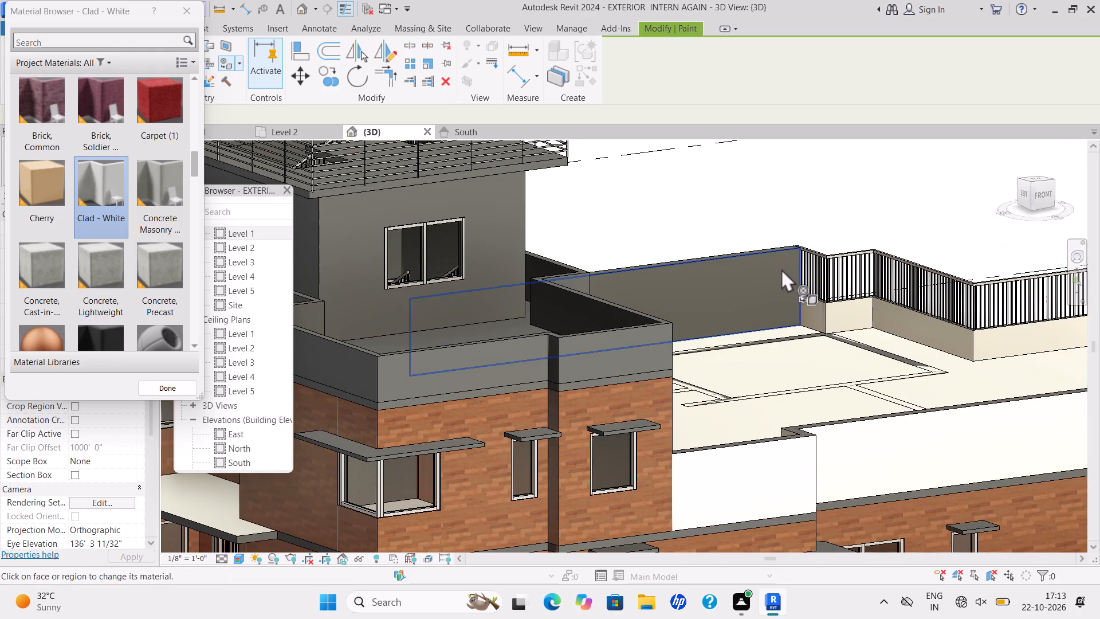
{"action": "scroll", "coordinate": [772, 296], "scroll_direction": "down", "scroll_amount": 2}
{"action": "middle_click_drag", "start_coordinate": [768, 315], "coordinate": [613, 363]}
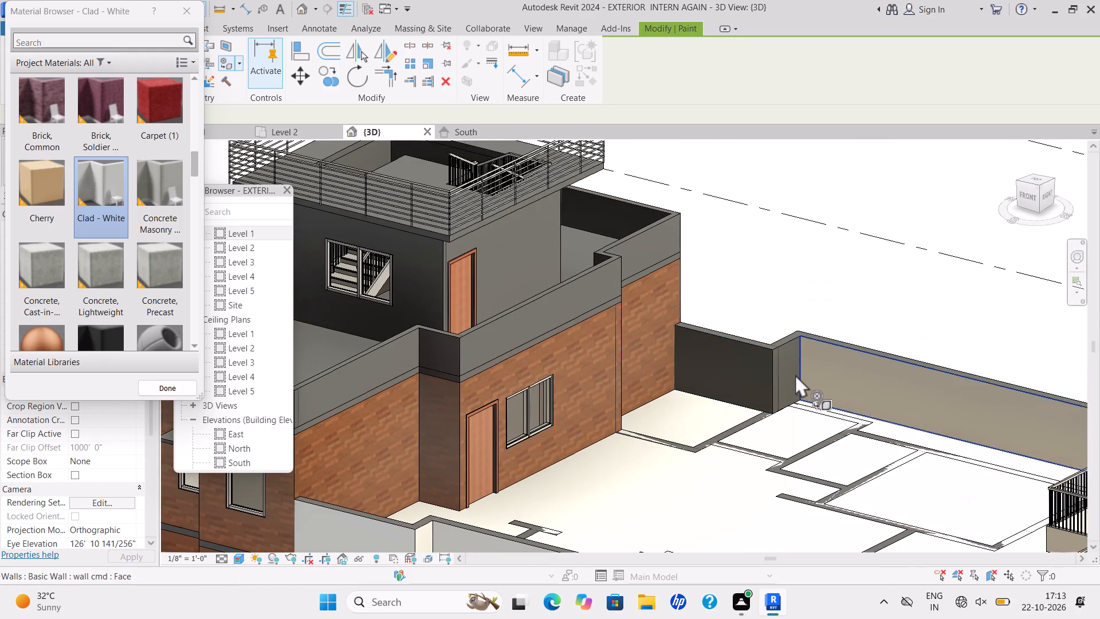
{"action": "scroll", "coordinate": [795, 374], "scroll_direction": "up", "scroll_amount": 4}
{"action": "left_click", "coordinate": [793, 374]}
{"action": "left_click", "coordinate": [764, 375]}
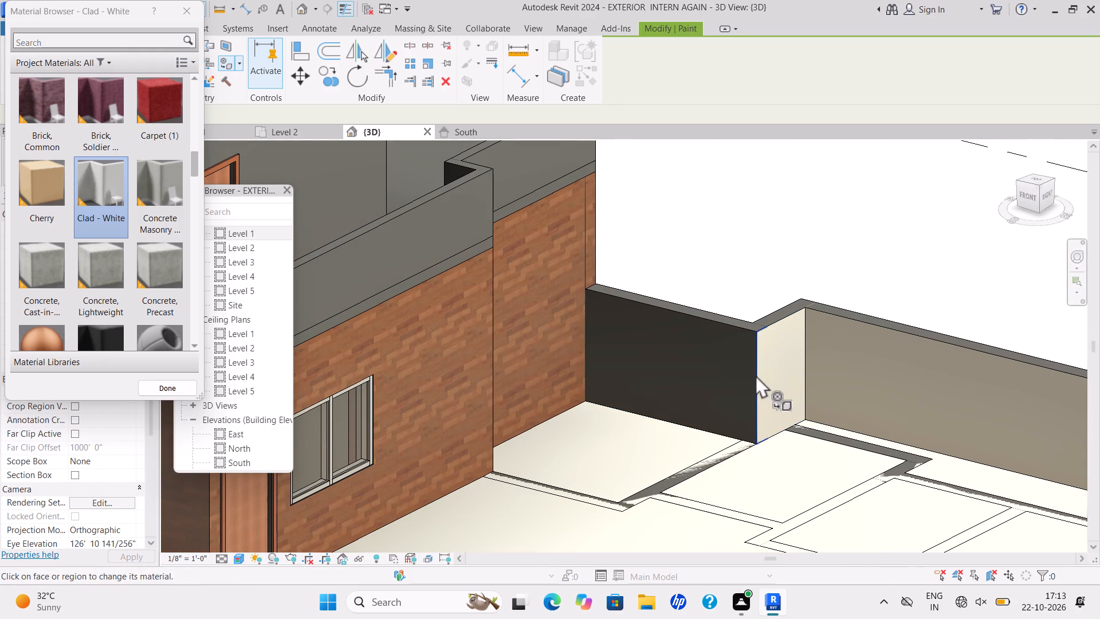
{"action": "left_click", "coordinate": [735, 368]}
Paint the taller block's roof parapet with Clad - White on its front face, adjoining side face and the step return.
{"action": "scroll", "coordinate": [708, 331], "scroll_direction": "down", "scroll_amount": 7}
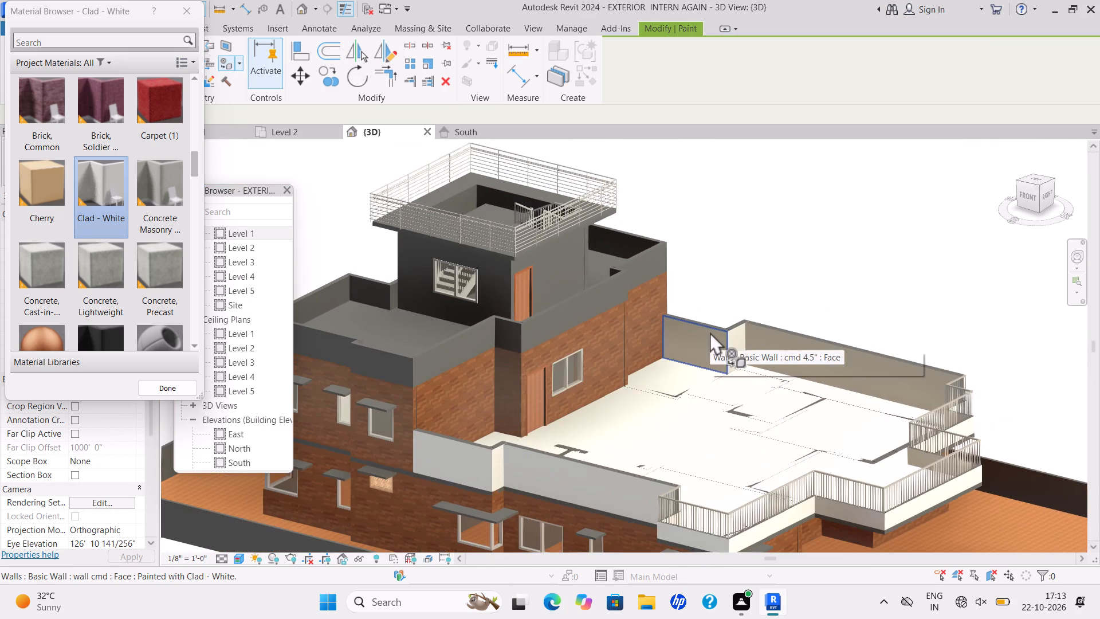
{"action": "scroll", "coordinate": [710, 332], "scroll_direction": "down", "scroll_amount": 2}
{"action": "scroll", "coordinate": [765, 324], "scroll_direction": "down", "scroll_amount": 1}
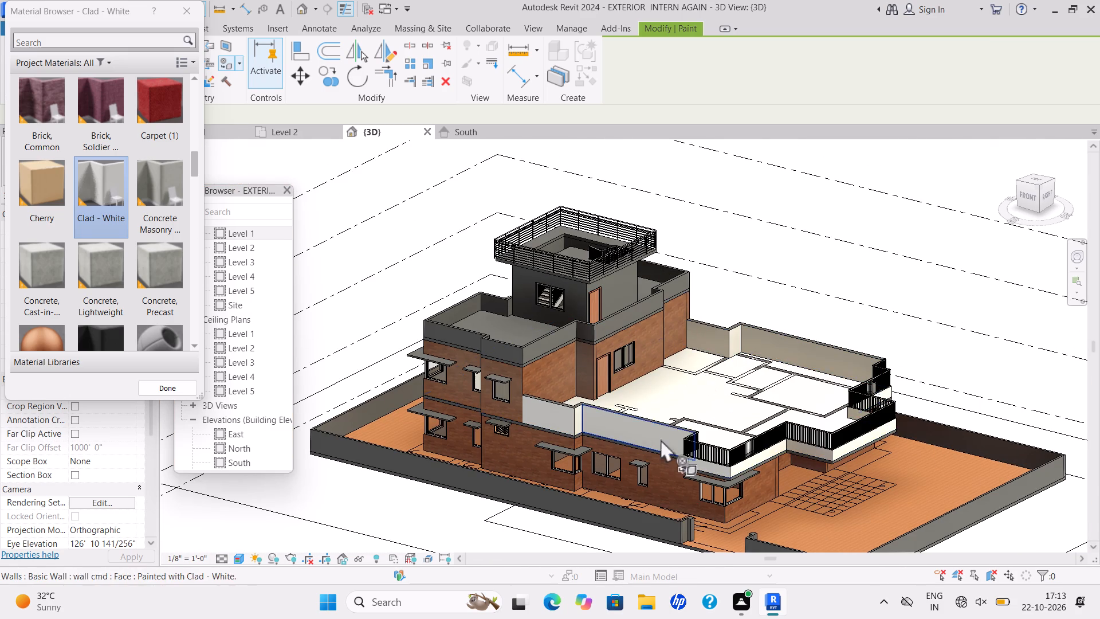
{"action": "scroll", "coordinate": [654, 470], "scroll_direction": "up", "scroll_amount": 8}
{"action": "scroll", "coordinate": [461, 241], "scroll_direction": "down", "scroll_amount": 2}
{"action": "middle_click_drag", "start_coordinate": [492, 283], "coordinate": [634, 391]}
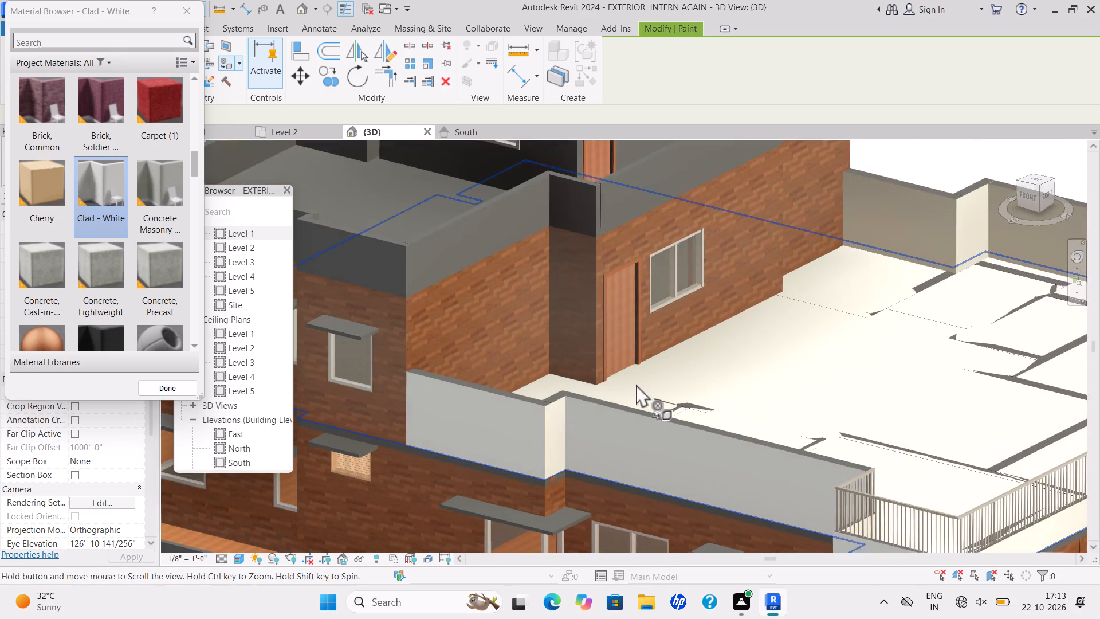
{"action": "scroll", "coordinate": [440, 269], "scroll_direction": "up", "scroll_amount": 4}
{"action": "left_click", "coordinate": [469, 277]}
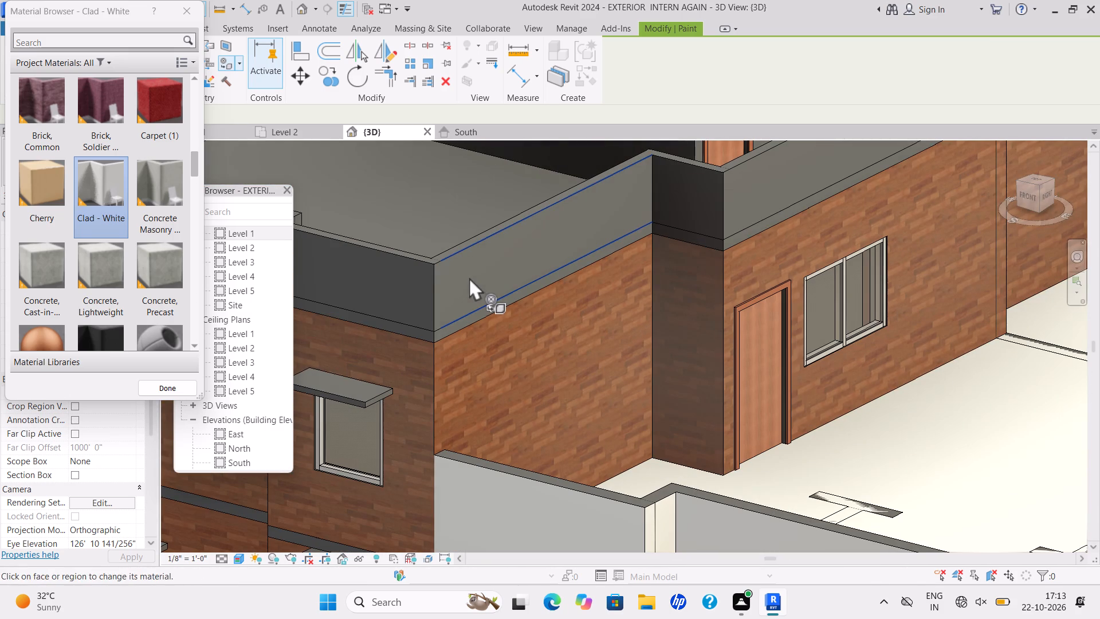
{"action": "left_click", "coordinate": [407, 286]}
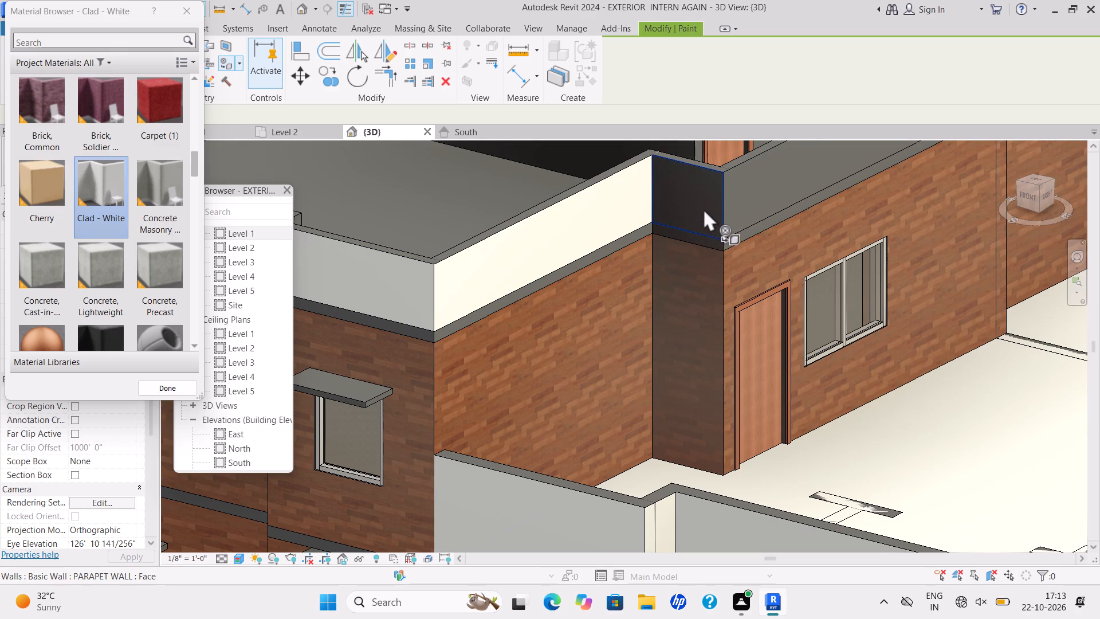
{"action": "left_click", "coordinate": [704, 209]}
Paint the roof parapet's long face above the terrace door, the offset face beyond it and the narrow return between with Clad - White.
{"action": "middle_click_drag", "start_coordinate": [769, 222], "coordinate": [721, 334]}
{"action": "left_click", "coordinate": [727, 286]}
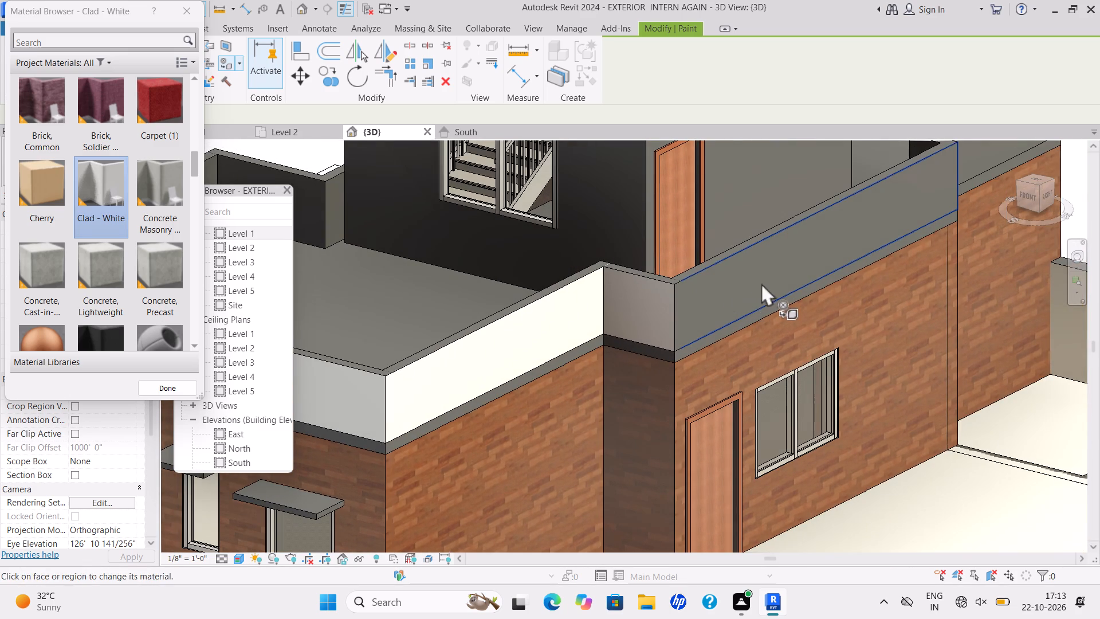
{"action": "scroll", "coordinate": [772, 283], "scroll_direction": "down", "scroll_amount": 2}
{"action": "middle_click_drag", "start_coordinate": [772, 289], "coordinate": [677, 375]}
{"action": "scroll", "coordinate": [685, 375], "scroll_direction": "down", "scroll_amount": 1}
{"action": "scroll", "coordinate": [827, 271], "scroll_direction": "up", "scroll_amount": 5}
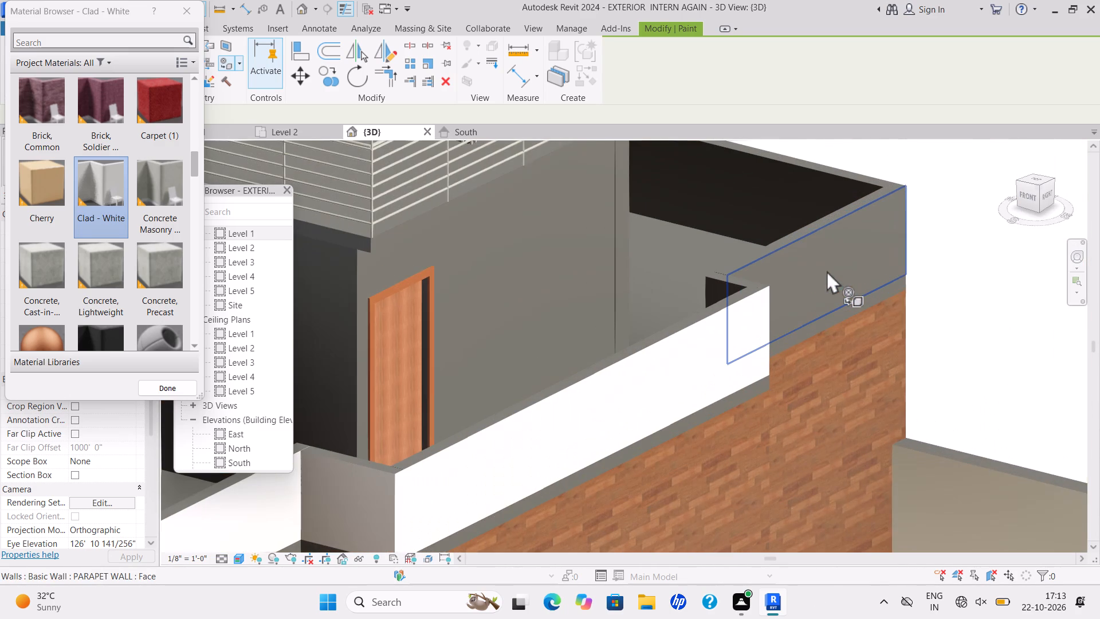
{"action": "left_click", "coordinate": [827, 271]}
{"action": "middle_click_drag", "start_coordinate": [810, 294], "coordinate": [632, 339], "text": "shift"}
{"action": "scroll", "coordinate": [799, 306], "scroll_direction": "down", "scroll_amount": 1, "text": "shift"}
{"action": "scroll", "coordinate": [589, 406], "scroll_direction": "down", "scroll_amount": 2}
{"action": "middle_click_drag", "start_coordinate": [588, 406], "coordinate": [670, 183]}
{"action": "scroll", "coordinate": [622, 283], "scroll_direction": "up", "scroll_amount": 4}
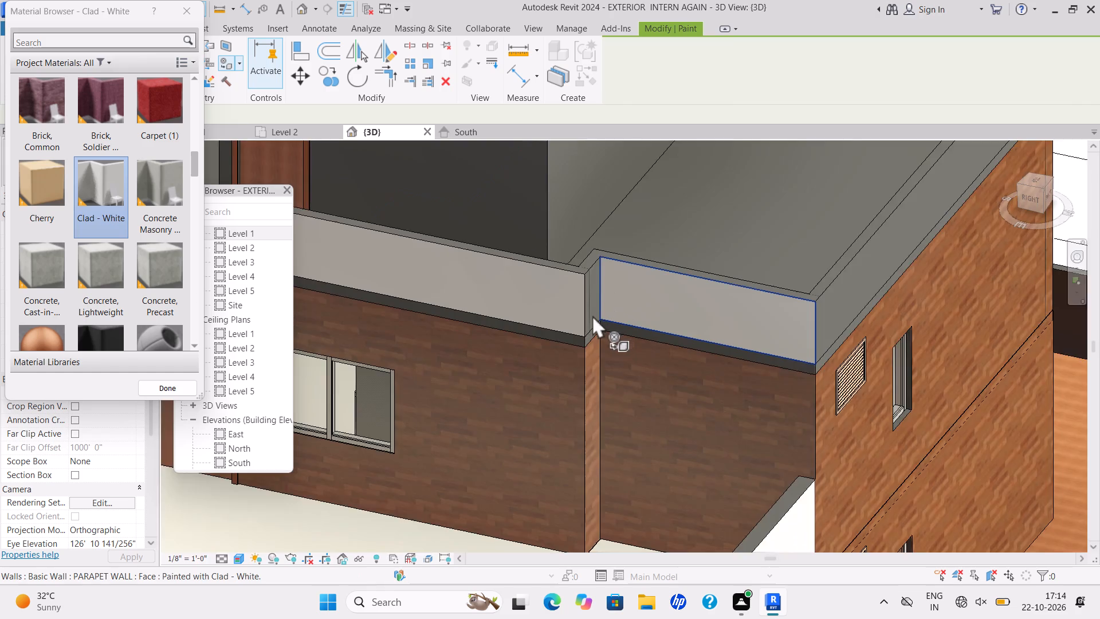
{"action": "scroll", "coordinate": [592, 315], "scroll_direction": "up", "scroll_amount": 5}
{"action": "left_click", "coordinate": [556, 314]}
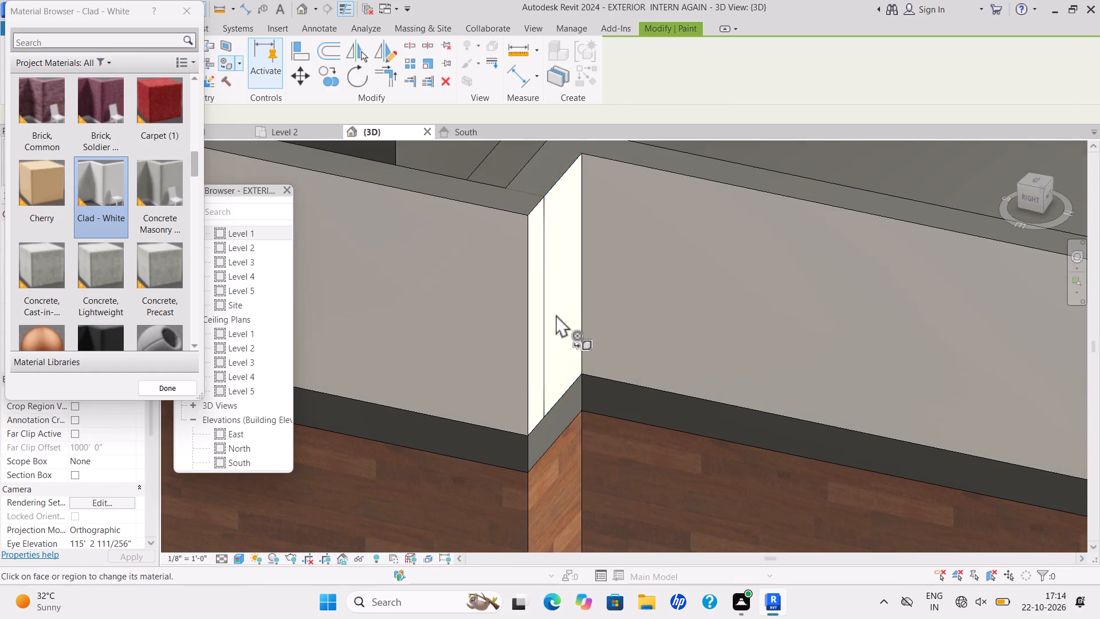
Paint the roof parapet's long rear face above the louvred vent and the face around its far corner with Clad - White.
{"action": "scroll", "coordinate": [593, 309], "scroll_direction": "down", "scroll_amount": 10}
{"action": "middle_click_drag", "start_coordinate": [749, 343], "coordinate": [682, 350], "text": "shift"}
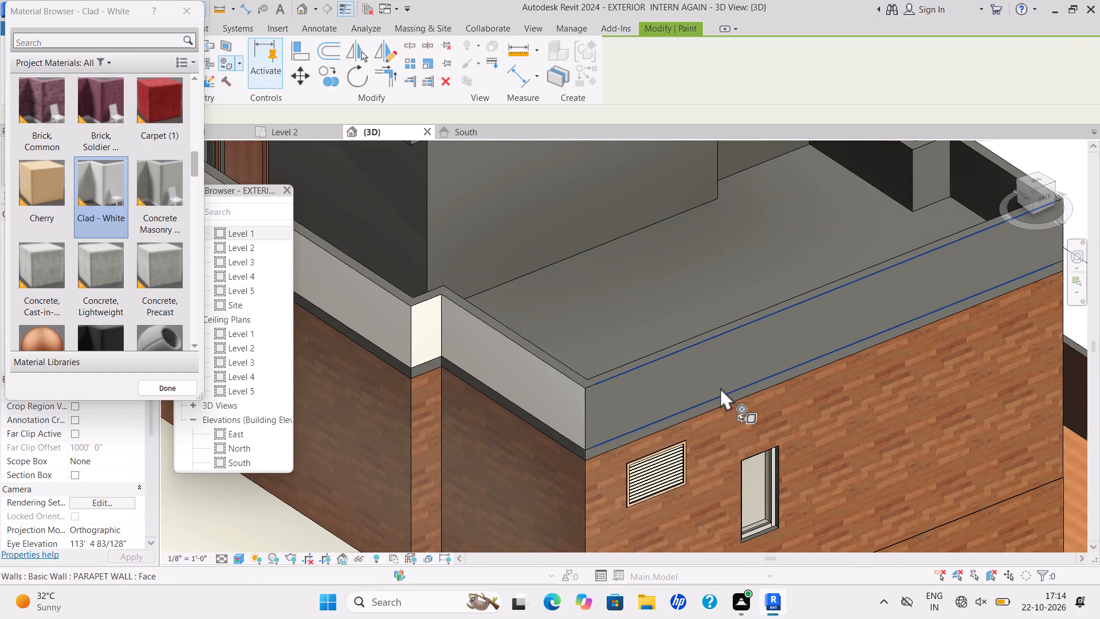
{"action": "left_click", "coordinate": [718, 388]}
{"action": "scroll", "coordinate": [784, 373], "scroll_direction": "down", "scroll_amount": 3}
{"action": "middle_click_drag", "start_coordinate": [780, 370], "coordinate": [655, 379]}
{"action": "scroll", "coordinate": [722, 395], "scroll_direction": "up", "scroll_amount": 1}
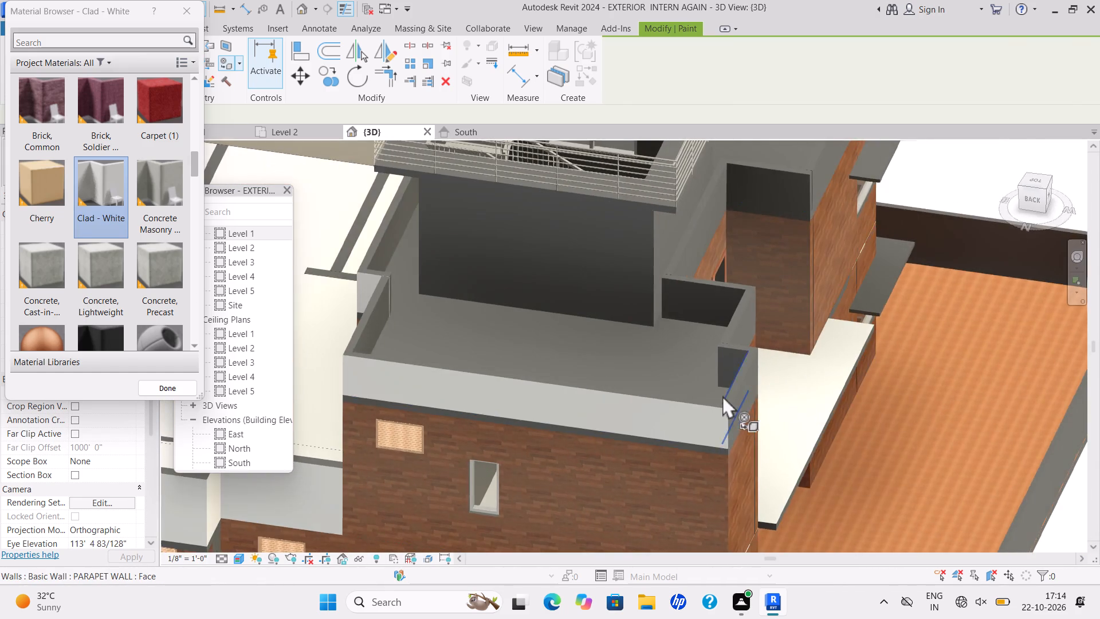
{"action": "scroll", "coordinate": [722, 395], "scroll_direction": "up", "scroll_amount": 7}
{"action": "left_click", "coordinate": [748, 406]}
Paint the parapet's narrow step return, both faces above the corner window and the face above the staircase window with Clad - White.
{"action": "scroll", "coordinate": [796, 392], "scroll_direction": "down", "scroll_amount": 2}
{"action": "middle_click_drag", "start_coordinate": [795, 391], "coordinate": [651, 405], "text": "shift"}
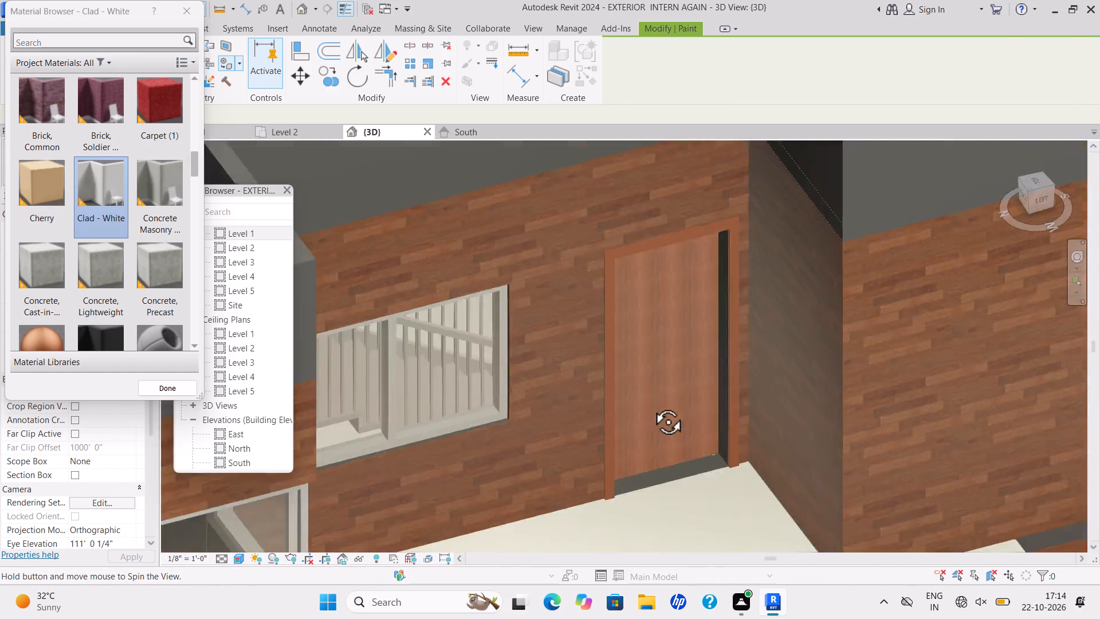
{"action": "middle_click_drag", "start_coordinate": [651, 405], "coordinate": [643, 402], "text": "shift"}
{"action": "scroll", "coordinate": [649, 380], "scroll_direction": "down", "scroll_amount": 3}
{"action": "middle_click_drag", "start_coordinate": [656, 380], "coordinate": [569, 423]}
{"action": "middle_click_drag", "start_coordinate": [618, 391], "coordinate": [995, 309]}
{"action": "scroll", "coordinate": [618, 391], "scroll_direction": "down", "scroll_amount": 4}
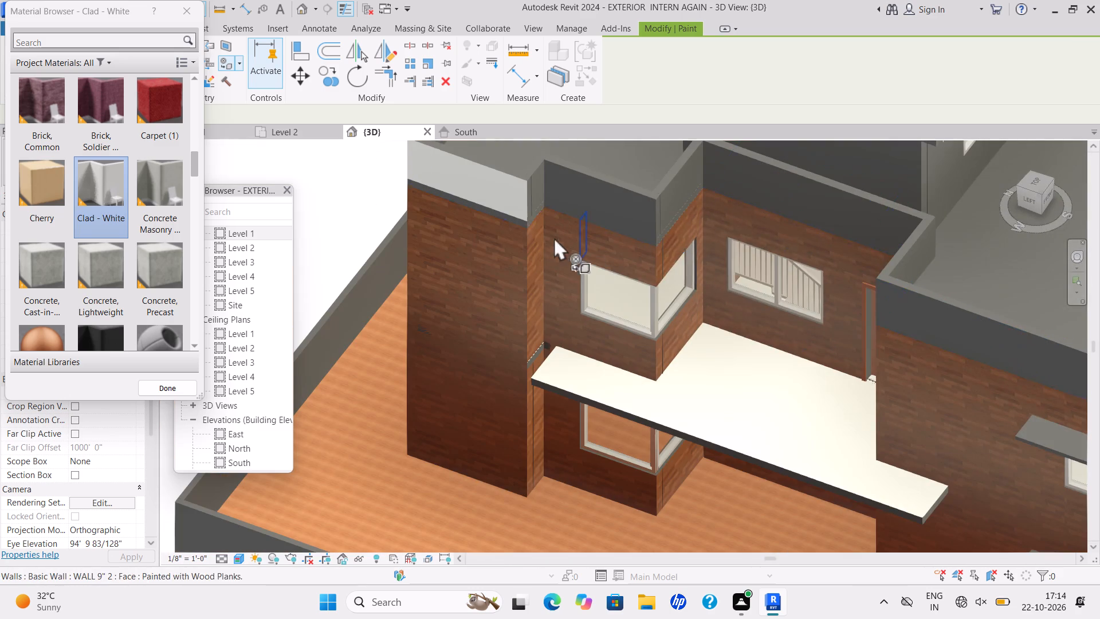
{"action": "scroll", "coordinate": [549, 234], "scroll_direction": "up", "scroll_amount": 9}
{"action": "left_click", "coordinate": [536, 166]}
{"action": "scroll", "coordinate": [567, 197], "scroll_direction": "down", "scroll_amount": 1}
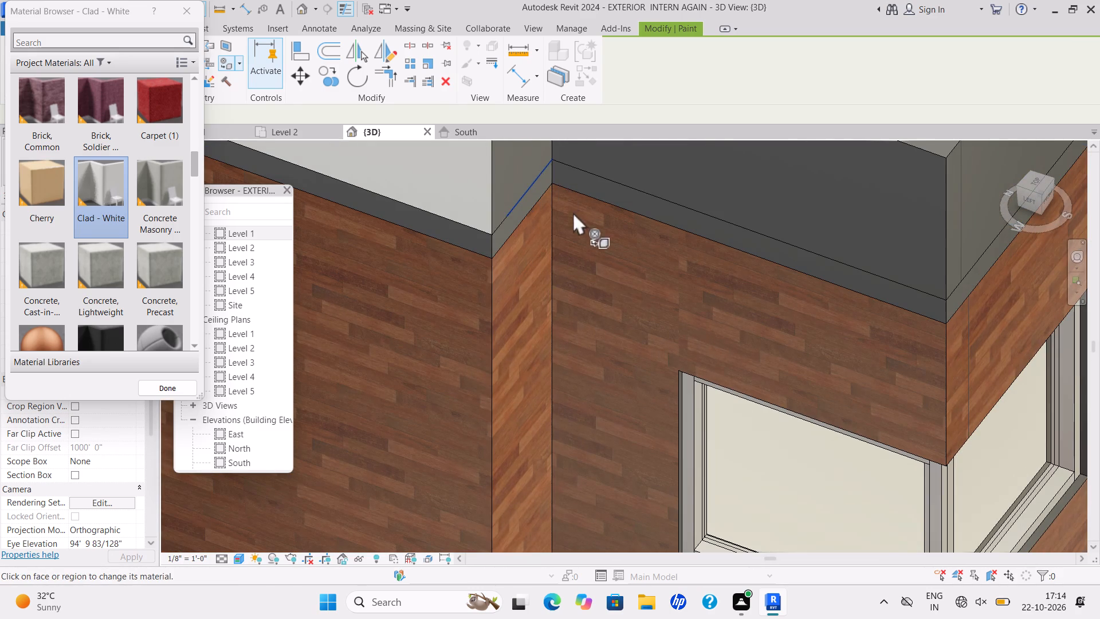
{"action": "middle_click_drag", "start_coordinate": [579, 227], "coordinate": [586, 341]}
{"action": "scroll", "coordinate": [588, 320], "scroll_direction": "down", "scroll_amount": 2}
{"action": "left_click", "coordinate": [621, 249]}
{"action": "left_click", "coordinate": [867, 283]}
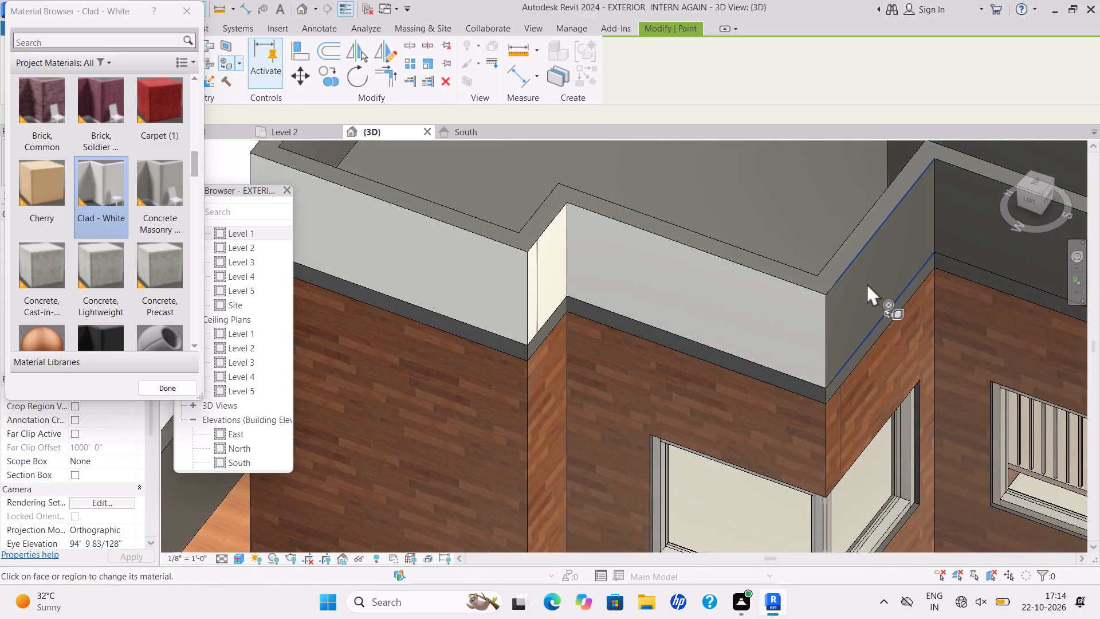
{"action": "scroll", "coordinate": [864, 277], "scroll_direction": "down", "scroll_amount": 2}
{"action": "middle_click_drag", "start_coordinate": [863, 282], "coordinate": [755, 322]}
{"action": "left_click", "coordinate": [878, 316]}
{"action": "scroll", "coordinate": [921, 326], "scroll_direction": "down", "scroll_amount": 1}
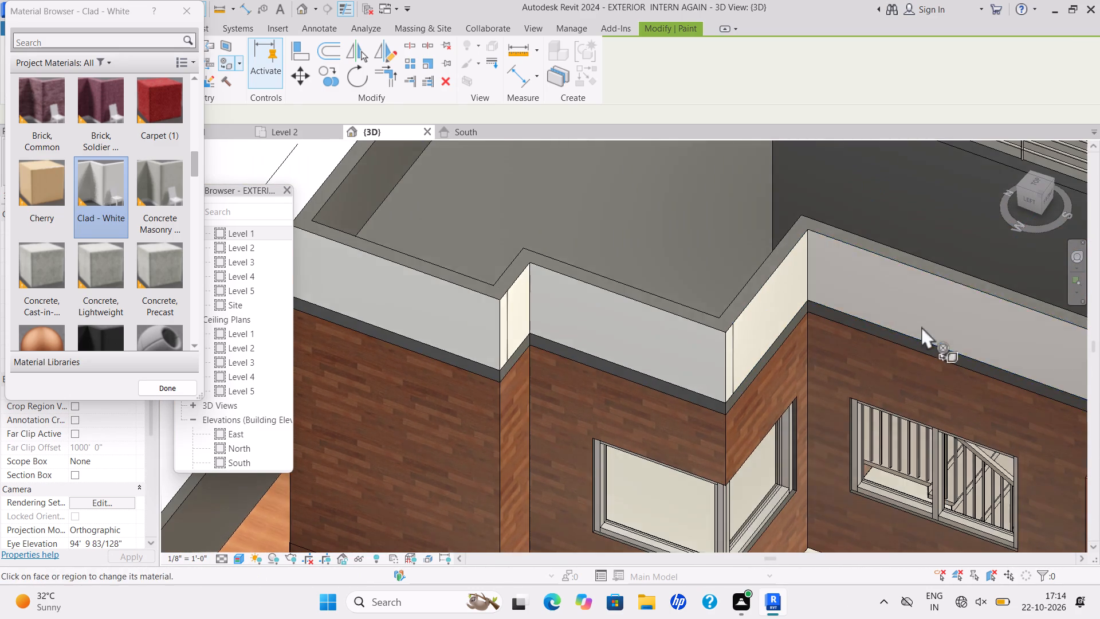
Paint the roof parapet's rear-facing outer face above the terrace recess and the adjoining outer side face with Clad - White.
{"action": "scroll", "coordinate": [921, 326], "scroll_direction": "down", "scroll_amount": 4}
{"action": "middle_click_drag", "start_coordinate": [921, 326], "coordinate": [704, 326]}
{"action": "middle_click_drag", "start_coordinate": [817, 414], "coordinate": [1057, 352], "text": "shift"}
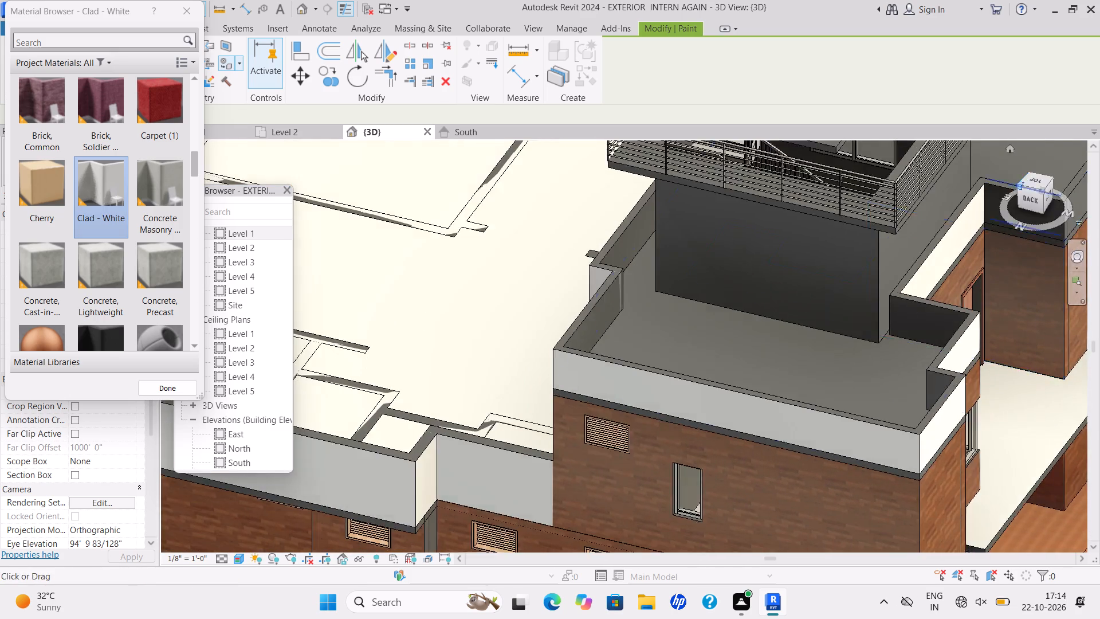
{"action": "scroll", "coordinate": [1023, 175], "scroll_direction": "up", "scroll_amount": 2}
{"action": "middle_click_drag", "start_coordinate": [946, 274], "coordinate": [712, 374]}
{"action": "left_click", "coordinate": [816, 340]}
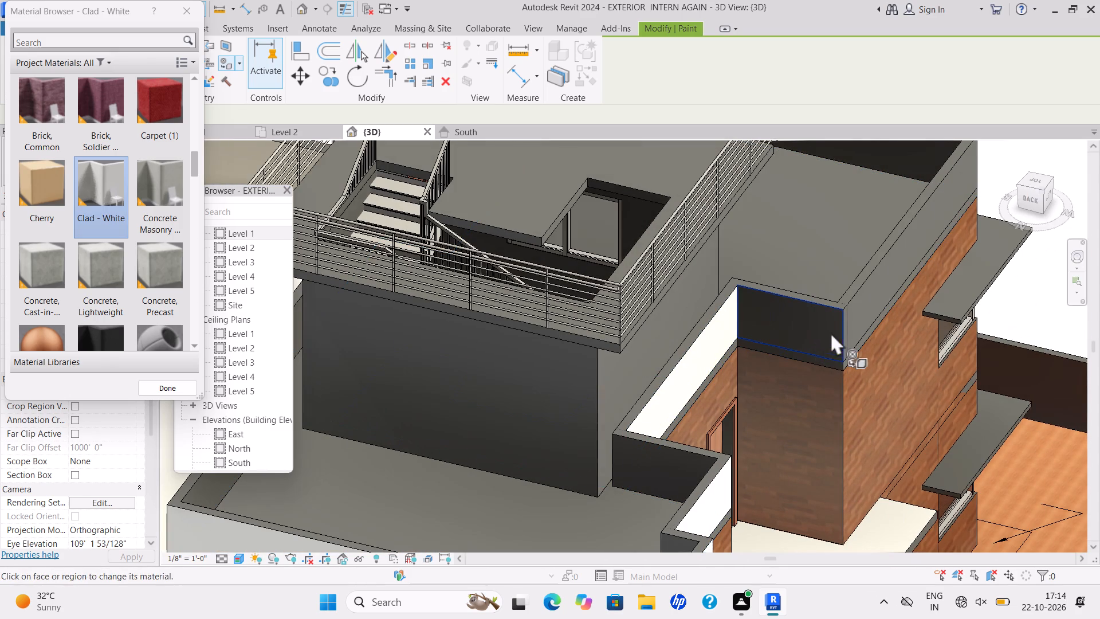
{"action": "left_click", "coordinate": [871, 308]}
Paint the roof parapet's long outer face above the canopied windows with Clad - White.
{"action": "scroll", "coordinate": [896, 309], "scroll_direction": "down", "scroll_amount": 1}
{"action": "middle_click_drag", "start_coordinate": [896, 310], "coordinate": [745, 359]}
{"action": "scroll", "coordinate": [896, 313], "scroll_direction": "down", "scroll_amount": 1}
{"action": "scroll", "coordinate": [889, 382], "scroll_direction": "down", "scroll_amount": 3}
{"action": "middle_click_drag", "start_coordinate": [888, 383], "coordinate": [780, 335]}
{"action": "scroll", "coordinate": [778, 331], "scroll_direction": "up", "scroll_amount": 1}
{"action": "scroll", "coordinate": [784, 398], "scroll_direction": "down", "scroll_amount": 2}
{"action": "middle_click_drag", "start_coordinate": [775, 405], "coordinate": [788, 215]}
{"action": "scroll", "coordinate": [775, 405], "scroll_direction": "down", "scroll_amount": 3}
{"action": "scroll", "coordinate": [793, 305], "scroll_direction": "up", "scroll_amount": 5}
{"action": "left_click", "coordinate": [774, 269]}
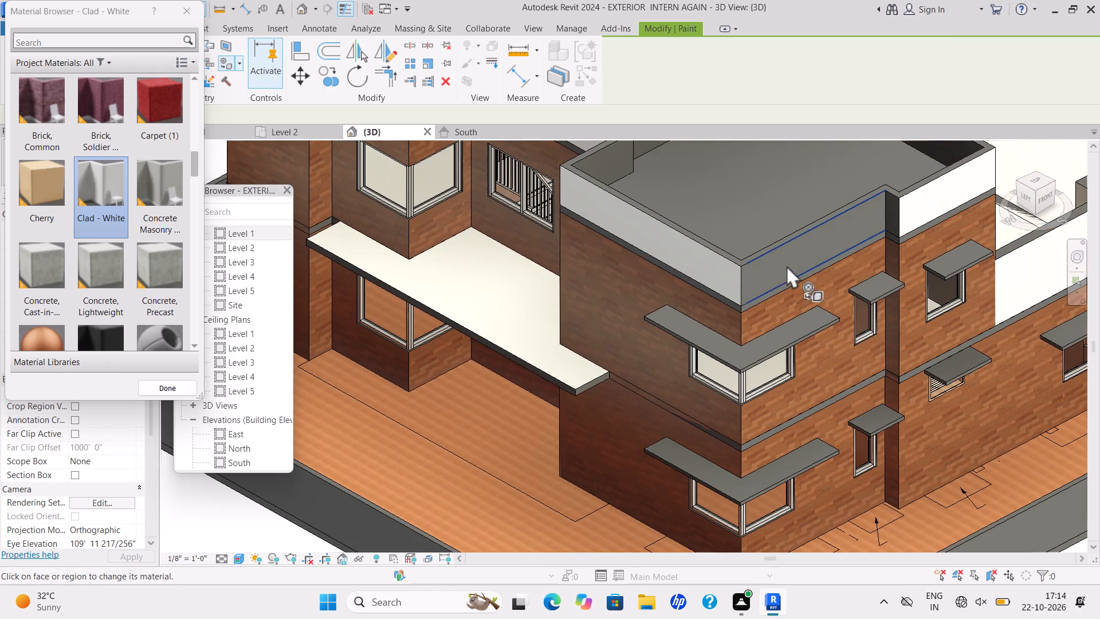
Paint the two inner parapet faces meeting at the front roof's far corner, beyond the staircase tower, with Clad - White.
{"action": "scroll", "coordinate": [819, 287], "scroll_direction": "down", "scroll_amount": 1}
{"action": "middle_click_drag", "start_coordinate": [819, 288], "coordinate": [917, 315], "text": "shift"}
{"action": "scroll", "coordinate": [911, 316], "scroll_direction": "down", "scroll_amount": 1, "text": "shift"}
{"action": "middle_click_drag", "start_coordinate": [867, 238], "coordinate": [986, 432]}
{"action": "scroll", "coordinate": [868, 241], "scroll_direction": "down", "scroll_amount": 3}
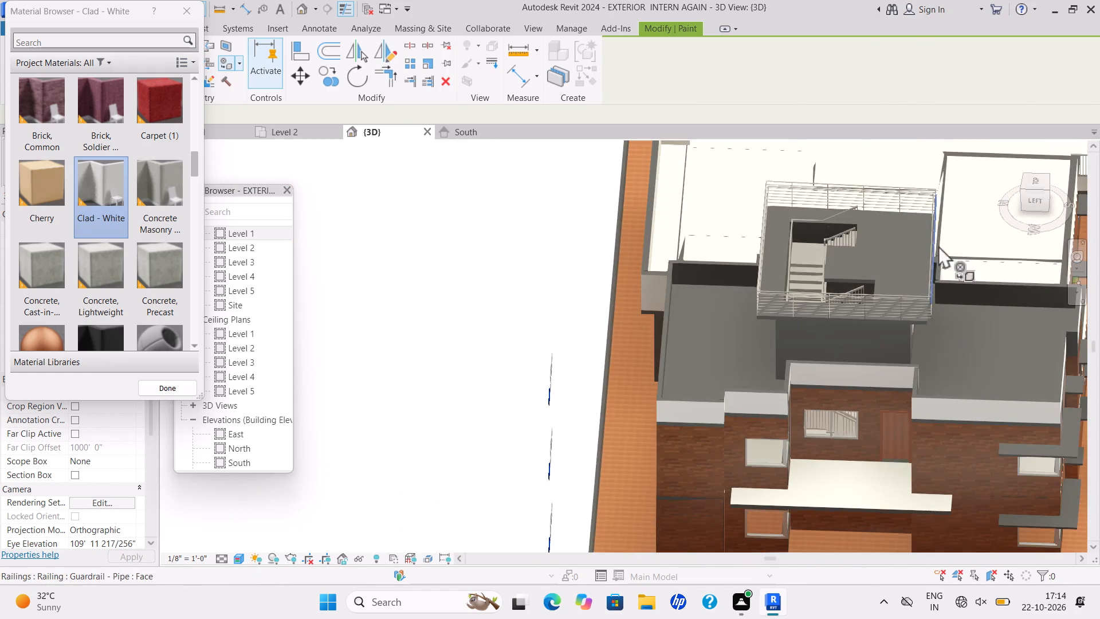
{"action": "scroll", "coordinate": [938, 245], "scroll_direction": "up", "scroll_amount": 2}
{"action": "middle_click_drag", "start_coordinate": [952, 295], "coordinate": [950, 283]}
{"action": "scroll", "coordinate": [952, 295], "scroll_direction": "up", "scroll_amount": 9}
{"action": "left_click", "coordinate": [955, 298]}
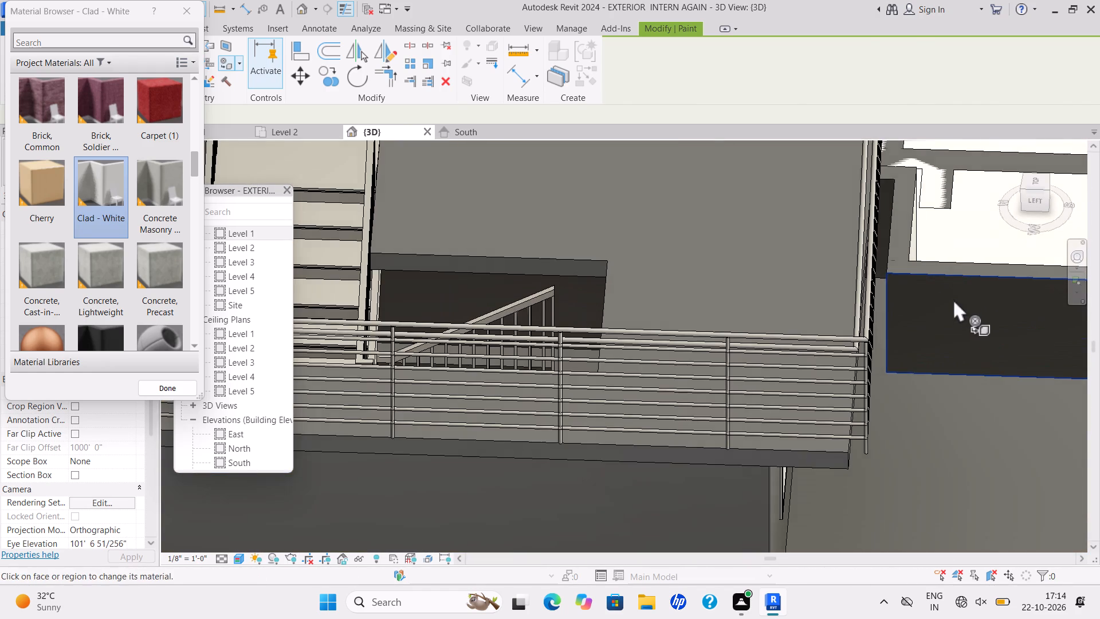
{"action": "scroll", "coordinate": [930, 318], "scroll_direction": "down", "scroll_amount": 6}
{"action": "middle_click_drag", "start_coordinate": [932, 336], "coordinate": [1079, 327], "text": "shift"}
{"action": "scroll", "coordinate": [1028, 310], "scroll_direction": "down", "scroll_amount": 1}
{"action": "middle_click_drag", "start_coordinate": [1028, 311], "coordinate": [832, 456]}
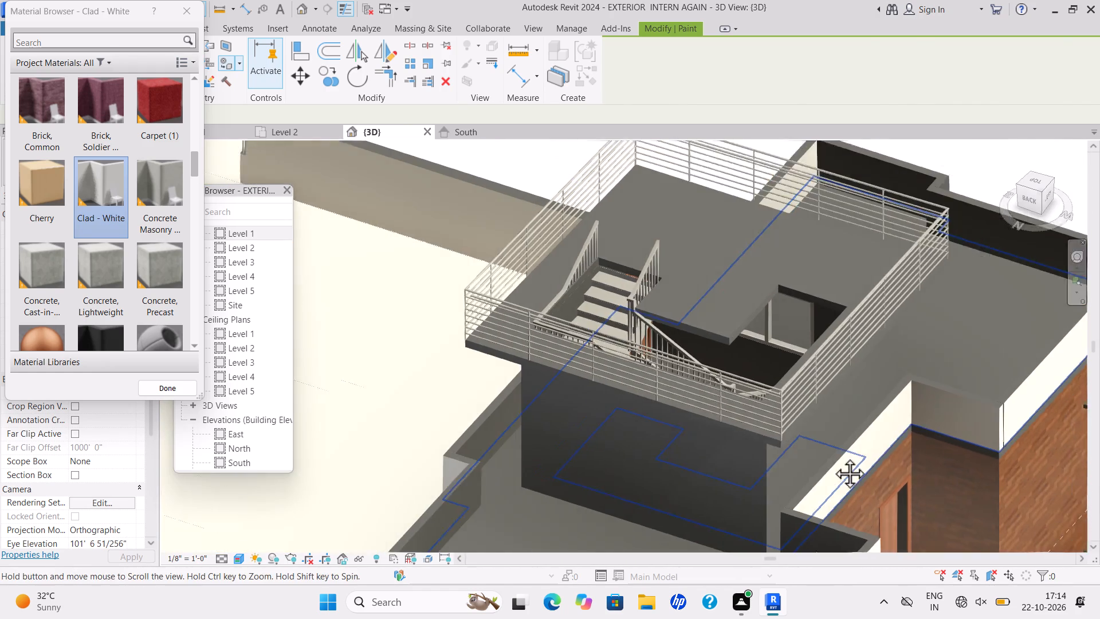
{"action": "middle_click_drag", "start_coordinate": [832, 456], "coordinate": [796, 496]}
{"action": "scroll", "coordinate": [650, 312], "scroll_direction": "up", "scroll_amount": 5}
{"action": "left_click", "coordinate": [684, 282]}
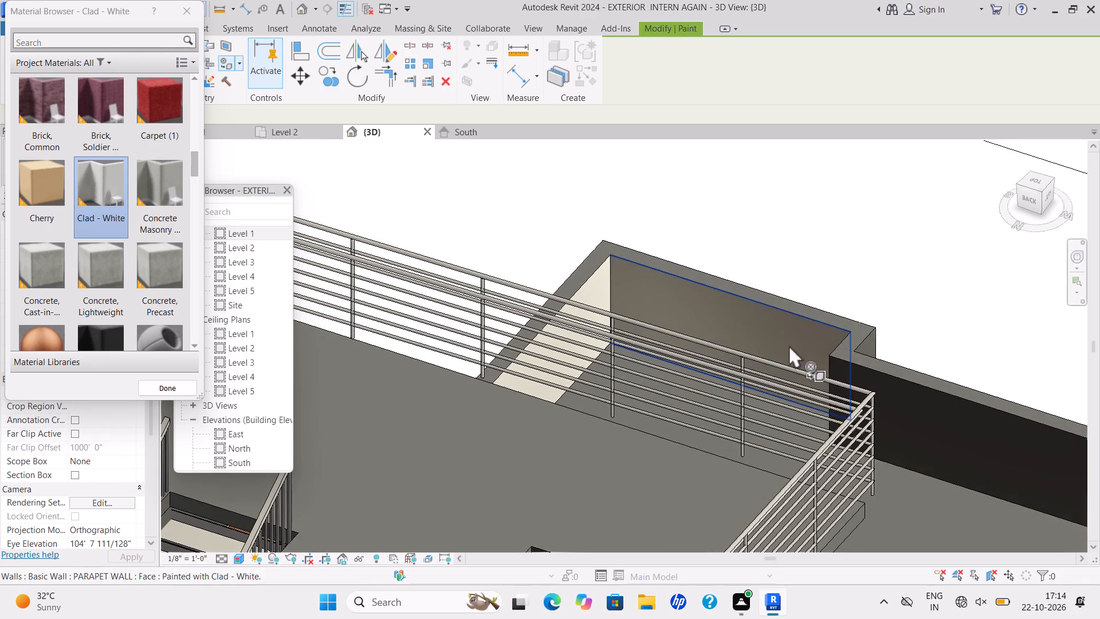
Paint the front roof parapet's inner step return, adjoining long inner face and the inner face around the next corner with Clad - White.
{"action": "scroll", "coordinate": [898, 378], "scroll_direction": "down", "scroll_amount": 2}
{"action": "middle_click_drag", "start_coordinate": [907, 393], "coordinate": [989, 395], "text": "shift"}
{"action": "scroll", "coordinate": [329, 287], "scroll_direction": "up", "scroll_amount": 1}
{"action": "middle_click_drag", "start_coordinate": [383, 338], "coordinate": [408, 357], "text": "shift"}
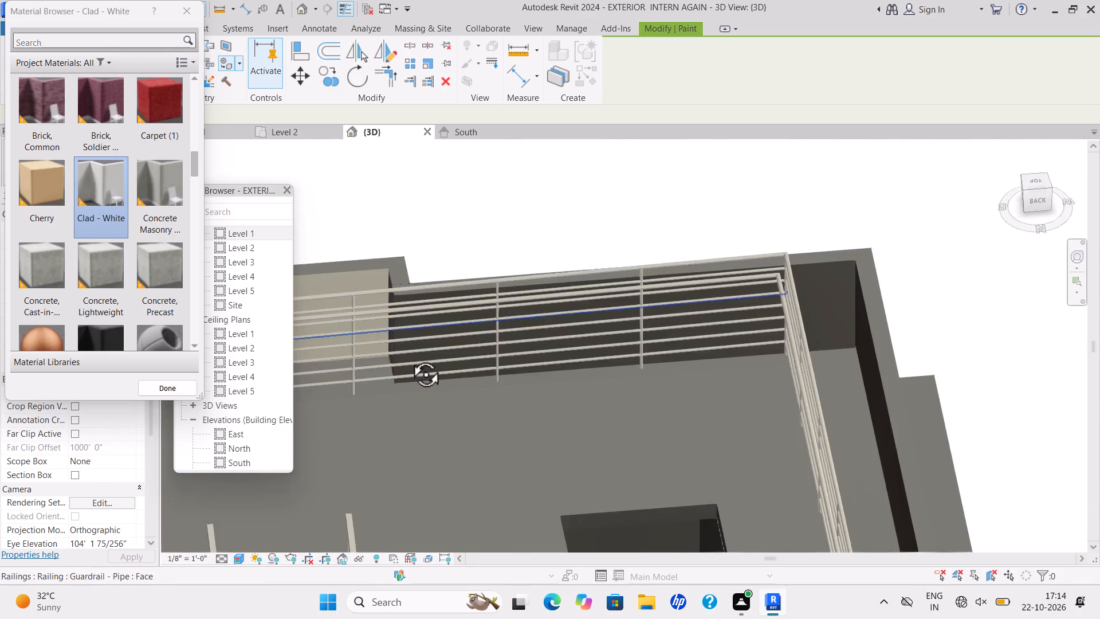
{"action": "middle_click_drag", "start_coordinate": [408, 357], "coordinate": [498, 407], "text": "shift"}
{"action": "middle_click_drag", "start_coordinate": [545, 367], "coordinate": [696, 375]}
{"action": "scroll", "coordinate": [557, 369], "scroll_direction": "down", "scroll_amount": 8}
{"action": "scroll", "coordinate": [446, 377], "scroll_direction": "up", "scroll_amount": 13}
{"action": "left_click", "coordinate": [433, 415]}
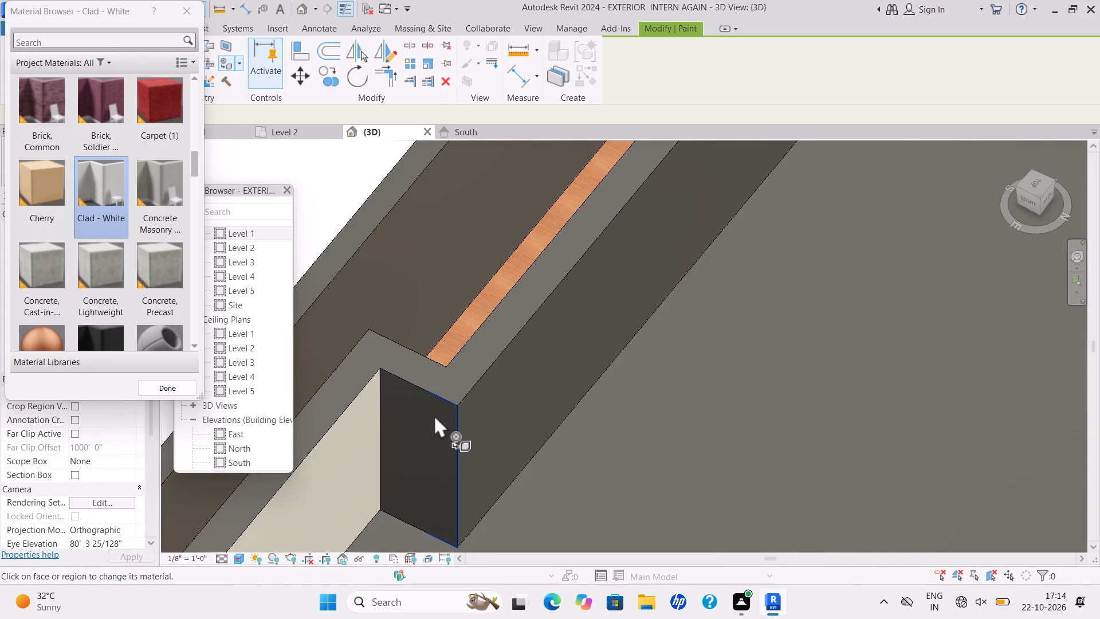
{"action": "left_click", "coordinate": [409, 409]}
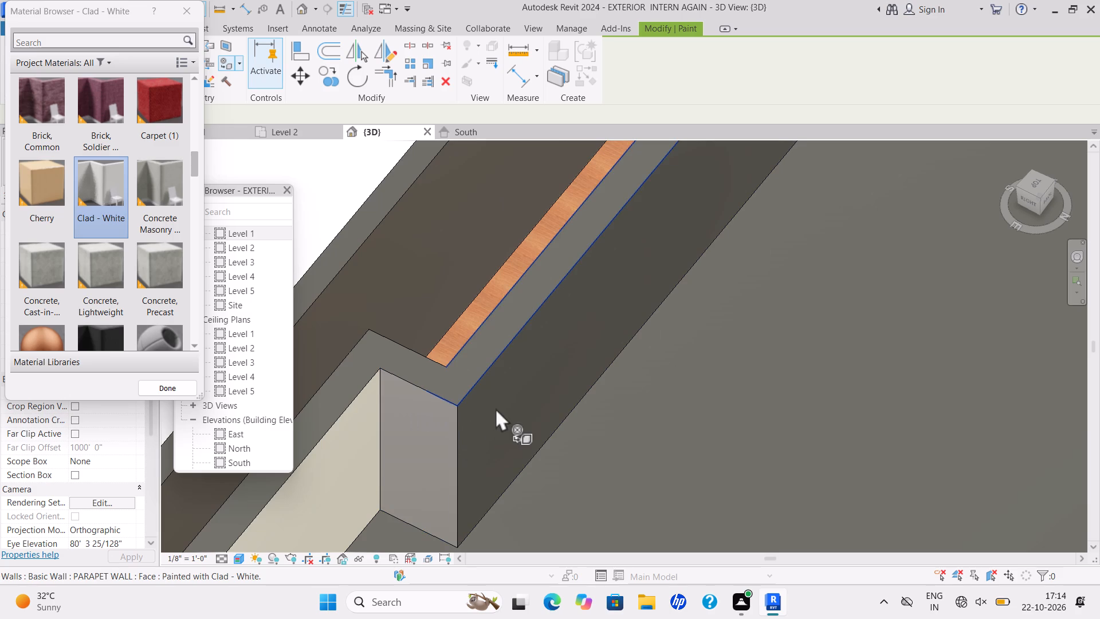
{"action": "left_click", "coordinate": [497, 408]}
{"action": "scroll", "coordinate": [605, 382], "scroll_direction": "down", "scroll_amount": 11}
{"action": "scroll", "coordinate": [765, 301], "scroll_direction": "up", "scroll_amount": 3}
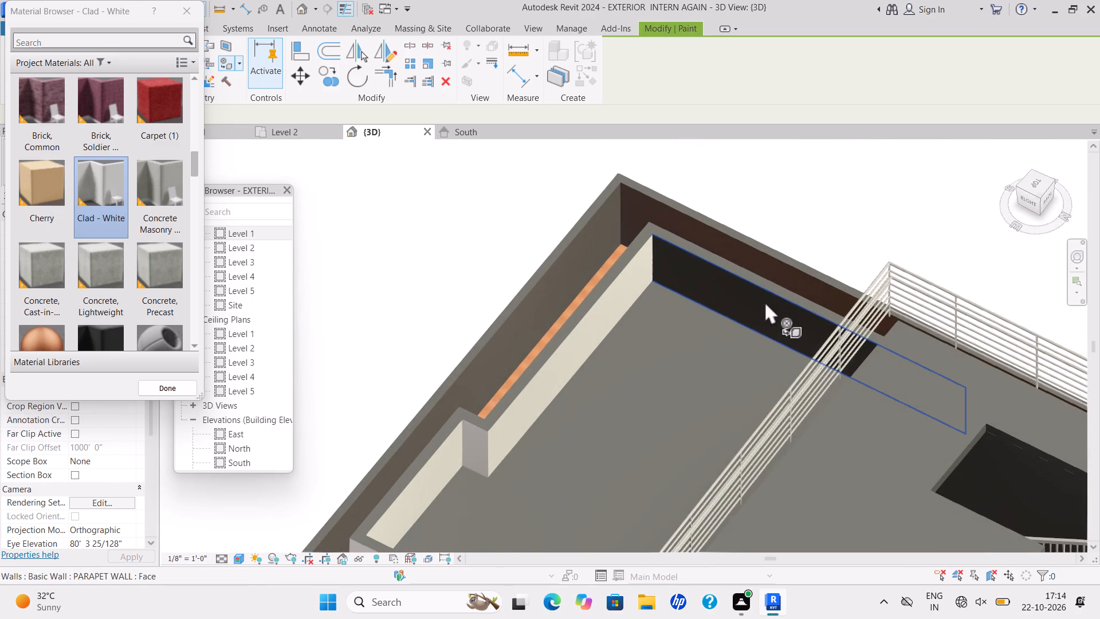
{"action": "left_click", "coordinate": [765, 301]}
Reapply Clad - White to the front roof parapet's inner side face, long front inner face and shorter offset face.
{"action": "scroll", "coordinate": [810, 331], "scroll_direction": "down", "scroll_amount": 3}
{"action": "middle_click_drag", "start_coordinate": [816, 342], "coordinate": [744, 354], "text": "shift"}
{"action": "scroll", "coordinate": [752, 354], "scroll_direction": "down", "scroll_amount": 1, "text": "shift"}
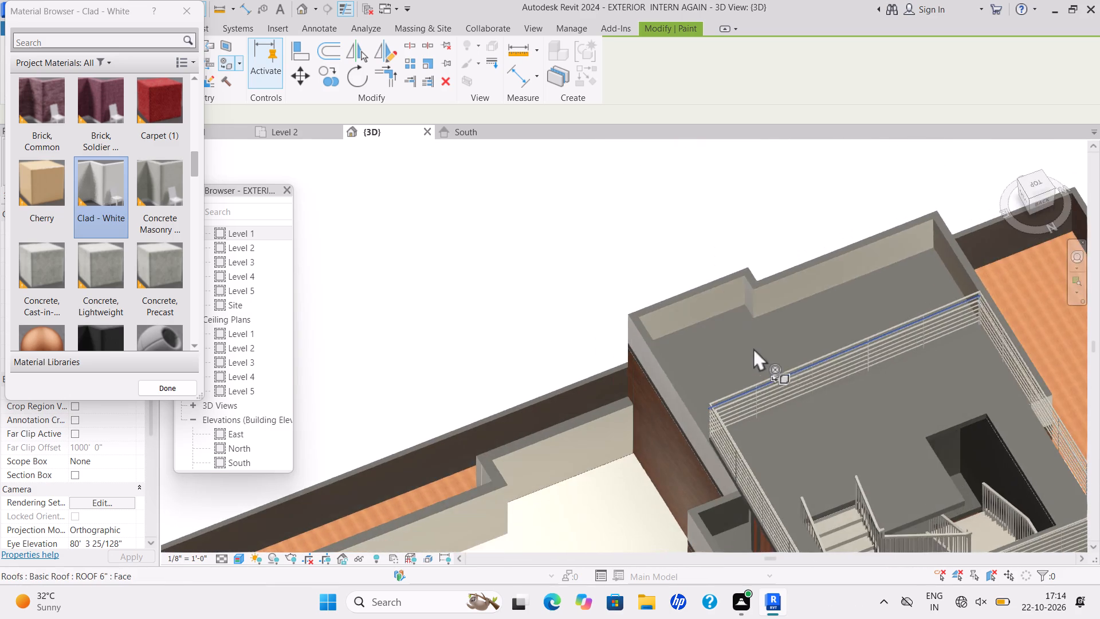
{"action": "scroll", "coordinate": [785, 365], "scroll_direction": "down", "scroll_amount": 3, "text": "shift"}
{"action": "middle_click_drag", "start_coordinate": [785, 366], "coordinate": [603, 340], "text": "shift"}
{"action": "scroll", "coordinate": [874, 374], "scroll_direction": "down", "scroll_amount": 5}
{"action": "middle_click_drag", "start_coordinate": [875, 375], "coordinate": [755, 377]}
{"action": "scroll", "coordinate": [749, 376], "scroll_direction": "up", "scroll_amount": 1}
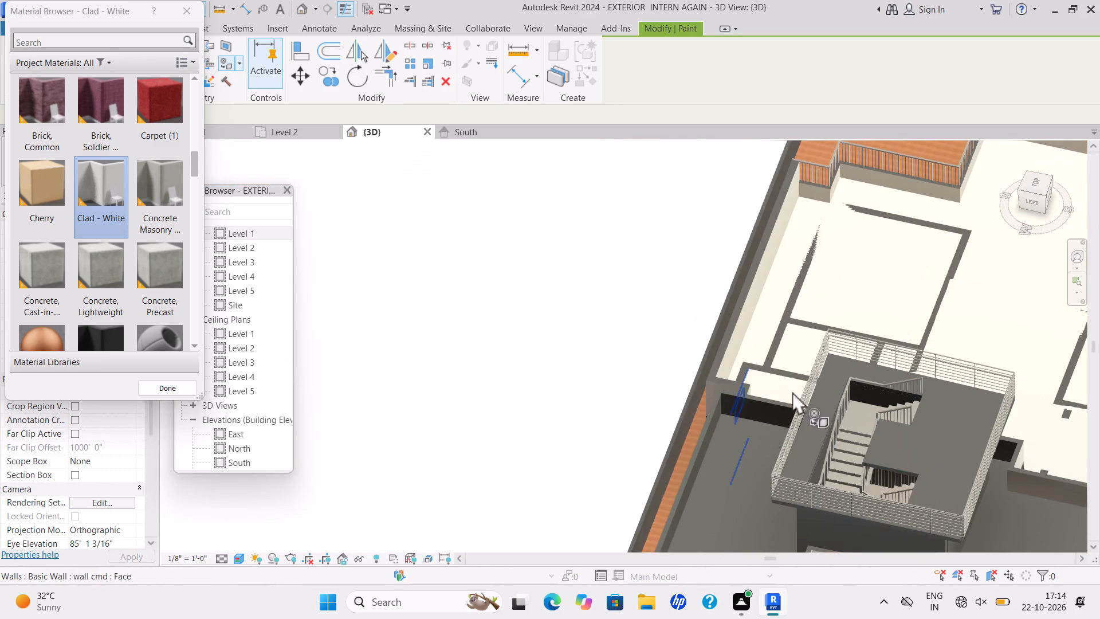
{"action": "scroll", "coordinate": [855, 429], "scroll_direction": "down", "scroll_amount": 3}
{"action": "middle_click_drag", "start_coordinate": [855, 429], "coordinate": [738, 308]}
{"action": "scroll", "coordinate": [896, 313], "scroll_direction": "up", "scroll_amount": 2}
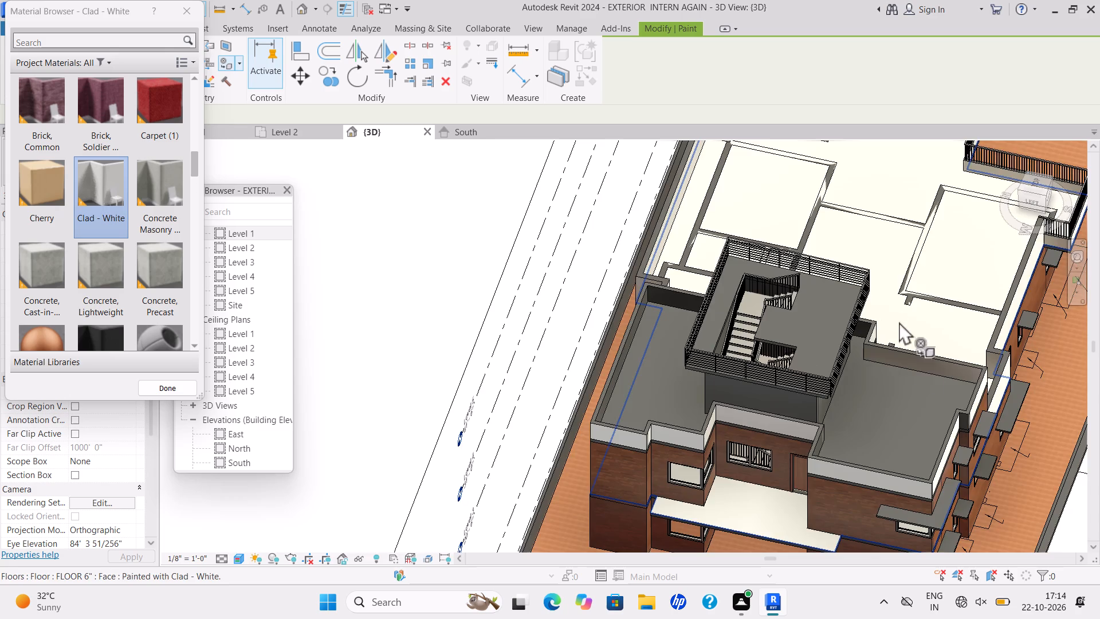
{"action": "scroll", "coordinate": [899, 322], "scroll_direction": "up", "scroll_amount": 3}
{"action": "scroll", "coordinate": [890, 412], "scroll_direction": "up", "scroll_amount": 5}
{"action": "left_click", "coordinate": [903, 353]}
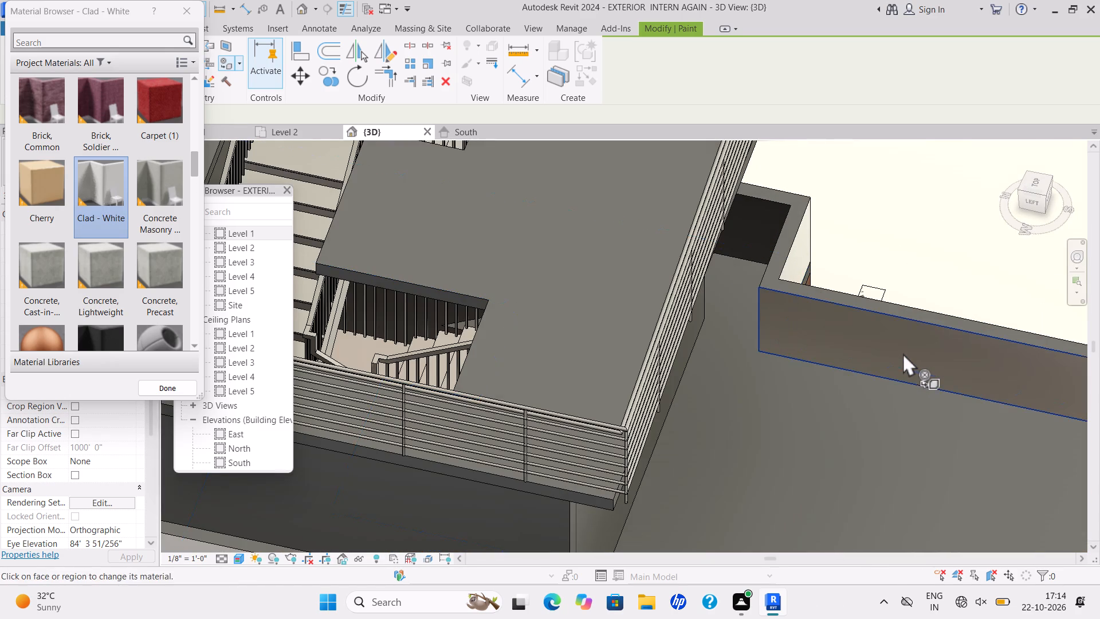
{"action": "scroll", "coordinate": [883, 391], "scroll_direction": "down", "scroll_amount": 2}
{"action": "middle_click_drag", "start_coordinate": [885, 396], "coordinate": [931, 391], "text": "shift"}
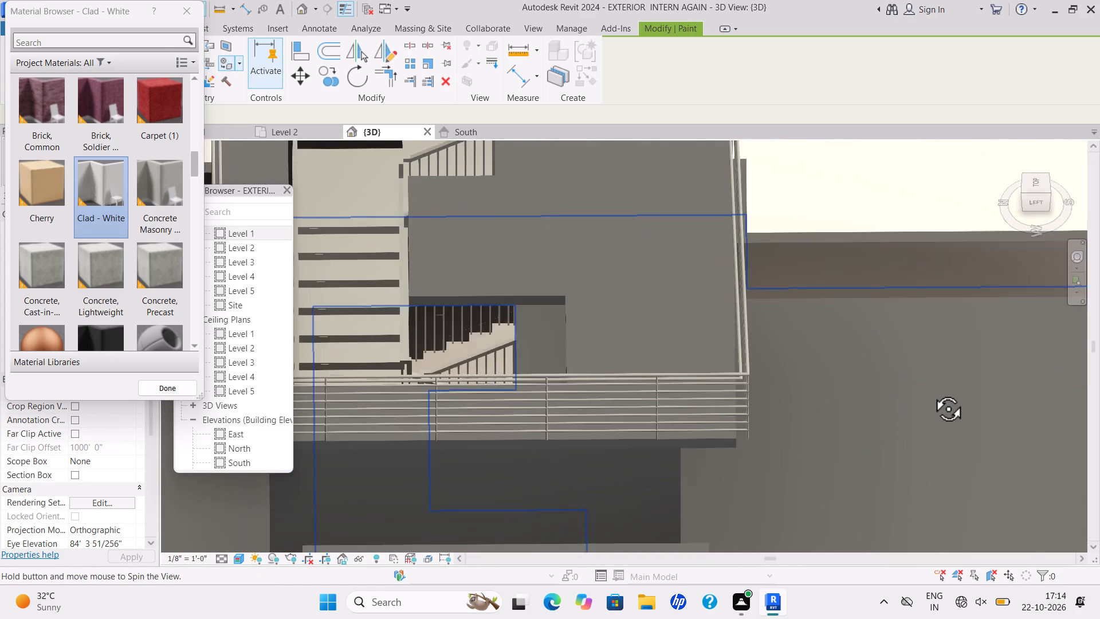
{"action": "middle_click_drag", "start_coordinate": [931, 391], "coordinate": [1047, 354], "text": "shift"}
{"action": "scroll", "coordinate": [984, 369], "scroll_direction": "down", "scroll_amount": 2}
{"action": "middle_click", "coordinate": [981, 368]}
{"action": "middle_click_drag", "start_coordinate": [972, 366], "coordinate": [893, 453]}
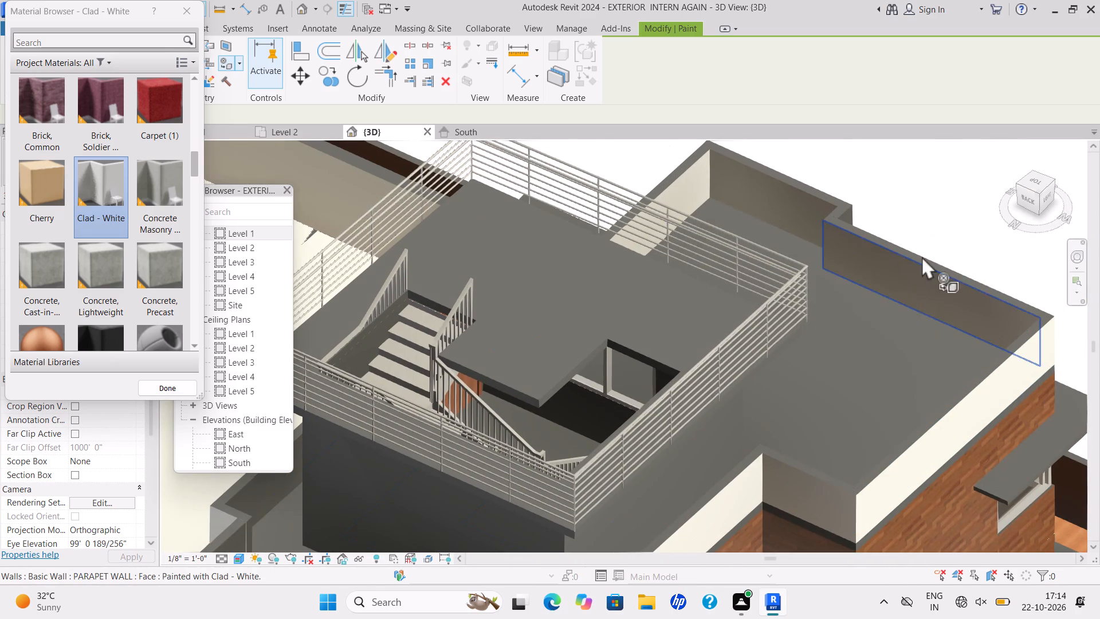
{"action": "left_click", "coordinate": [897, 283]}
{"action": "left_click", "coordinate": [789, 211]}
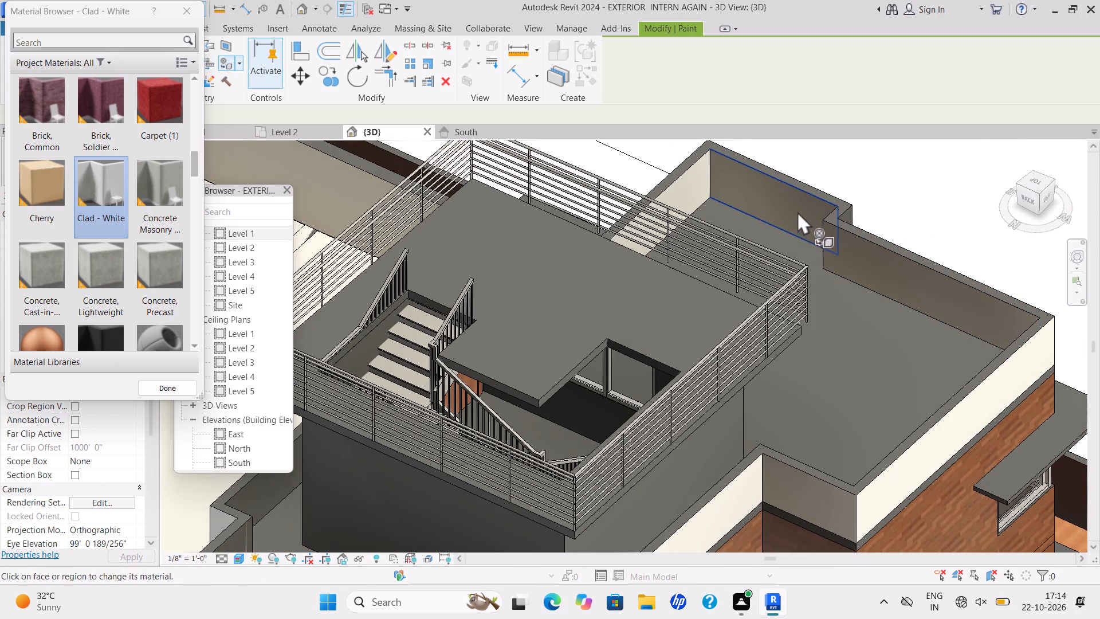
Paint the rear roof parapet's two inner corner faces and the inner face running alongside the staircase tower with Clad - White.
{"action": "scroll", "coordinate": [826, 246], "scroll_direction": "down", "scroll_amount": 5}
{"action": "middle_click_drag", "start_coordinate": [852, 327], "coordinate": [699, 449], "text": "shift"}
{"action": "middle_click_drag", "start_coordinate": [522, 264], "coordinate": [531, 182]}
{"action": "scroll", "coordinate": [522, 276], "scroll_direction": "up", "scroll_amount": 5}
{"action": "left_click", "coordinate": [522, 279]}
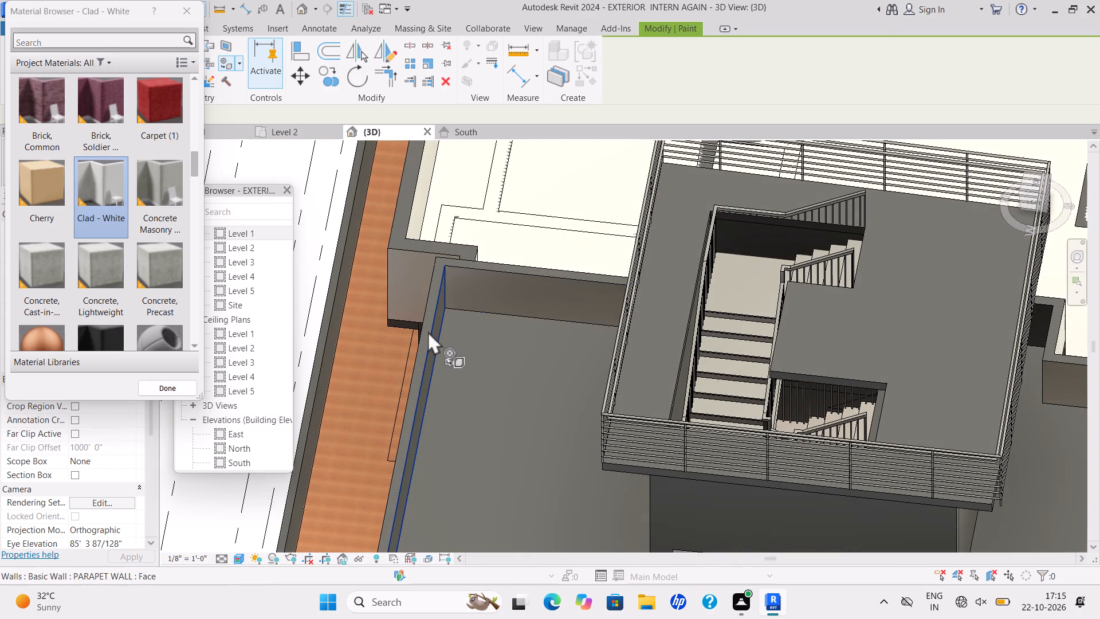
{"action": "left_click", "coordinate": [428, 331]}
{"action": "scroll", "coordinate": [488, 350], "scroll_direction": "down", "scroll_amount": 2}
{"action": "middle_click_drag", "start_coordinate": [495, 359], "coordinate": [528, 364], "text": "shift"}
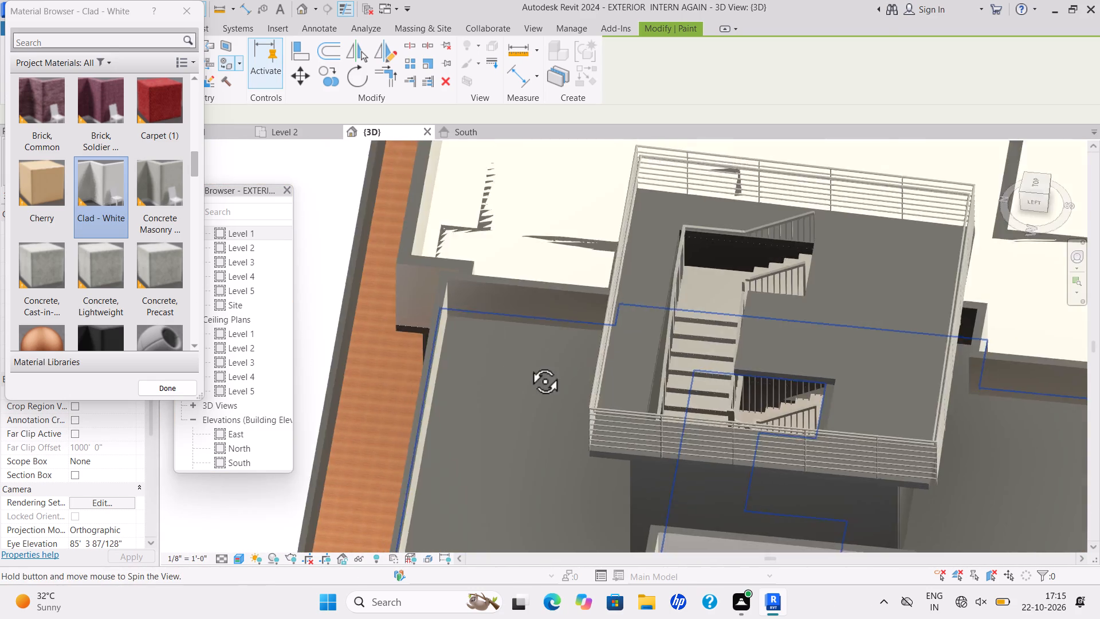
{"action": "middle_click_drag", "start_coordinate": [528, 364], "coordinate": [677, 337], "text": "shift"}
{"action": "scroll", "coordinate": [597, 467], "scroll_direction": "up", "scroll_amount": 4}
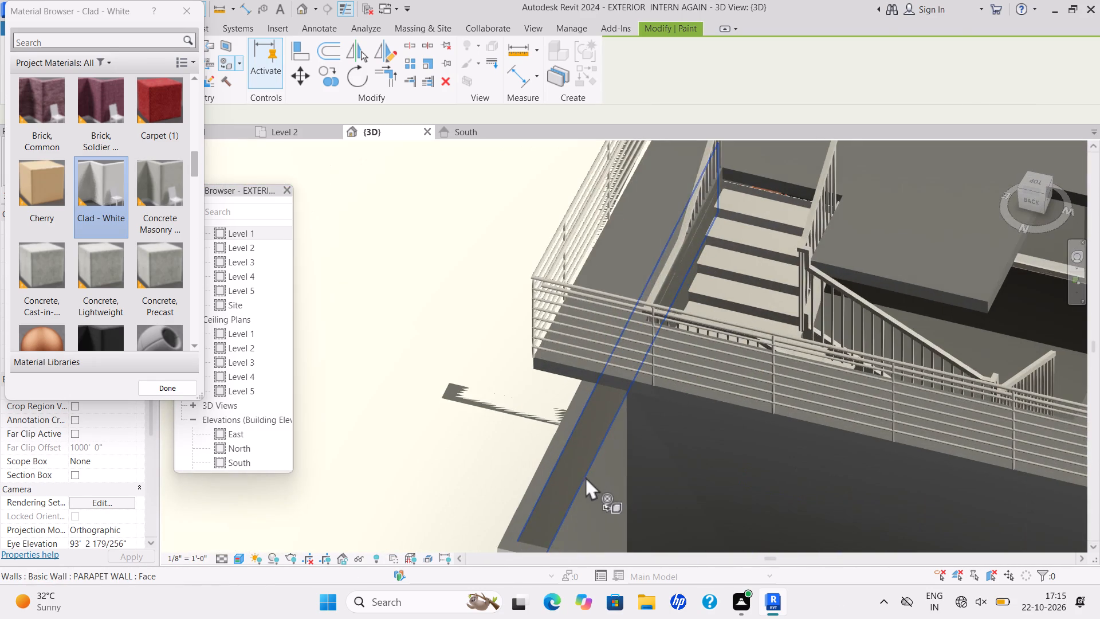
{"action": "left_click", "coordinate": [581, 477]}
{"action": "left_click", "coordinate": [555, 469]}
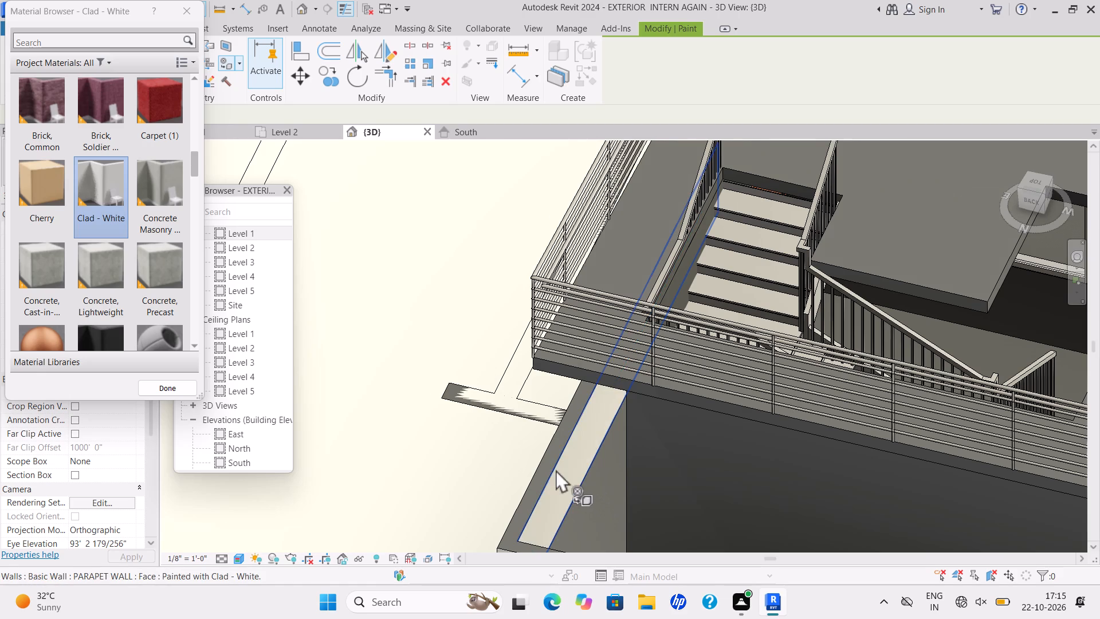
Paint the rear roof parapet's opposite inner side face and the short adjoining face beside the staircase tower with Clad - White.
{"action": "scroll", "coordinate": [556, 469], "scroll_direction": "down", "scroll_amount": 5}
{"action": "scroll", "coordinate": [615, 483], "scroll_direction": "down", "scroll_amount": 1}
{"action": "middle_click_drag", "start_coordinate": [631, 502], "coordinate": [816, 478], "text": "shift"}
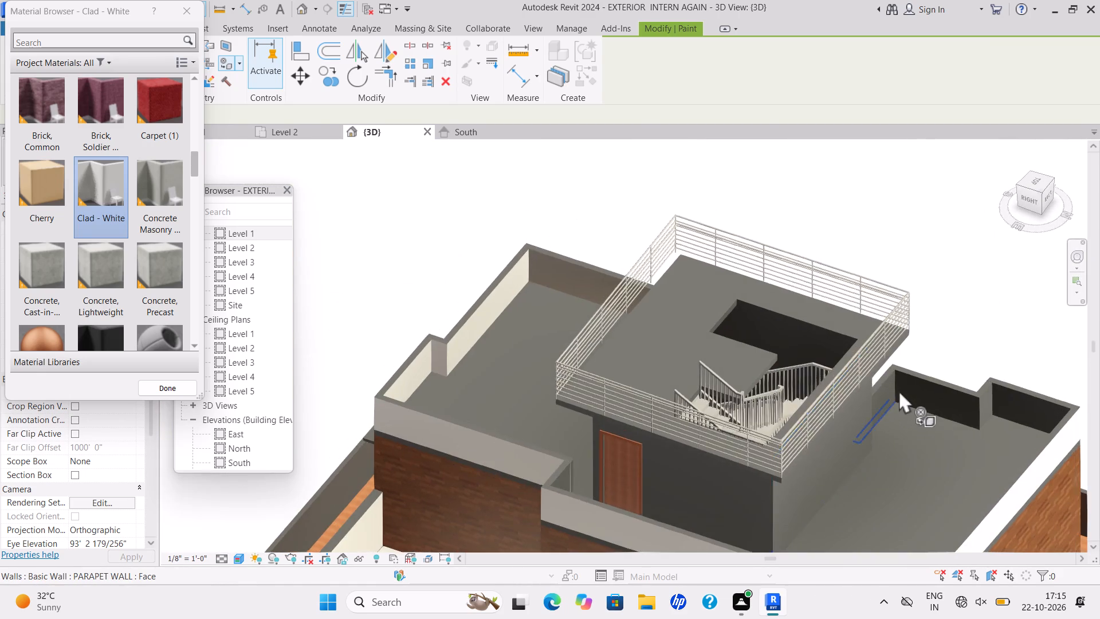
{"action": "scroll", "coordinate": [899, 389], "scroll_direction": "up", "scroll_amount": 4}
{"action": "left_click", "coordinate": [920, 395]}
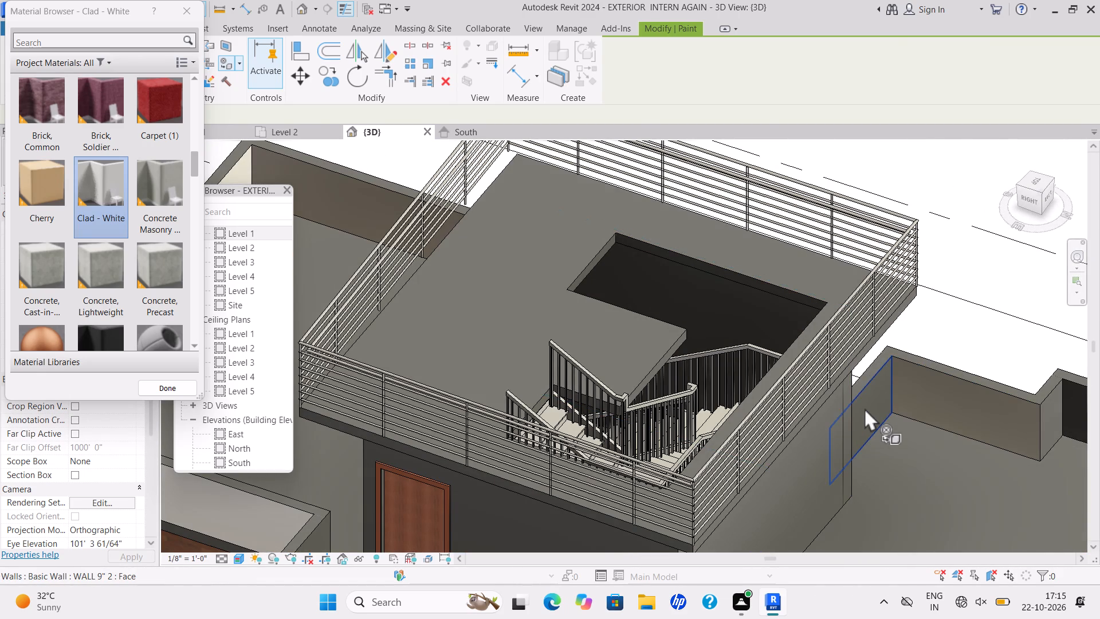
{"action": "left_click", "coordinate": [865, 407]}
Paint the rear roof parapet's inner step return and the inner face beyond it with Clad - White.
{"action": "scroll", "coordinate": [883, 405], "scroll_direction": "down", "scroll_amount": 2}
{"action": "middle_click_drag", "start_coordinate": [883, 405], "coordinate": [740, 432], "text": "shift"}
{"action": "scroll", "coordinate": [761, 437], "scroll_direction": "down", "scroll_amount": 1}
{"action": "middle_click_drag", "start_coordinate": [752, 434], "coordinate": [748, 427]}
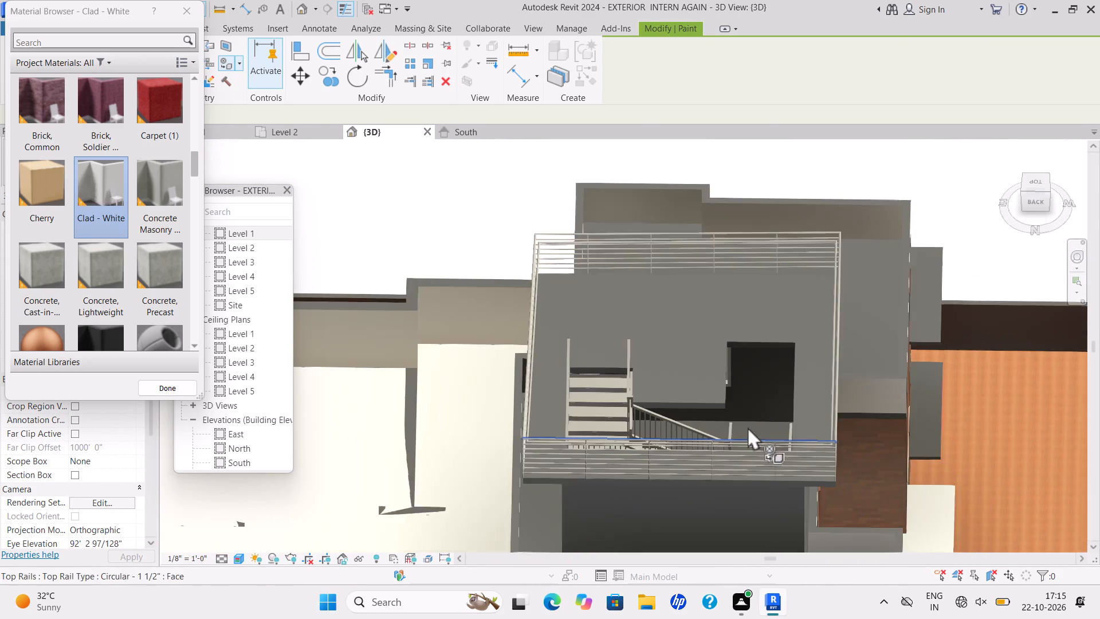
{"action": "middle_click_drag", "start_coordinate": [748, 427], "coordinate": [730, 339]}
{"action": "scroll", "coordinate": [729, 338], "scroll_direction": "down", "scroll_amount": 1}
{"action": "scroll", "coordinate": [824, 459], "scroll_direction": "down", "scroll_amount": 4}
{"action": "middle_click_drag", "start_coordinate": [826, 449], "coordinate": [840, 394]}
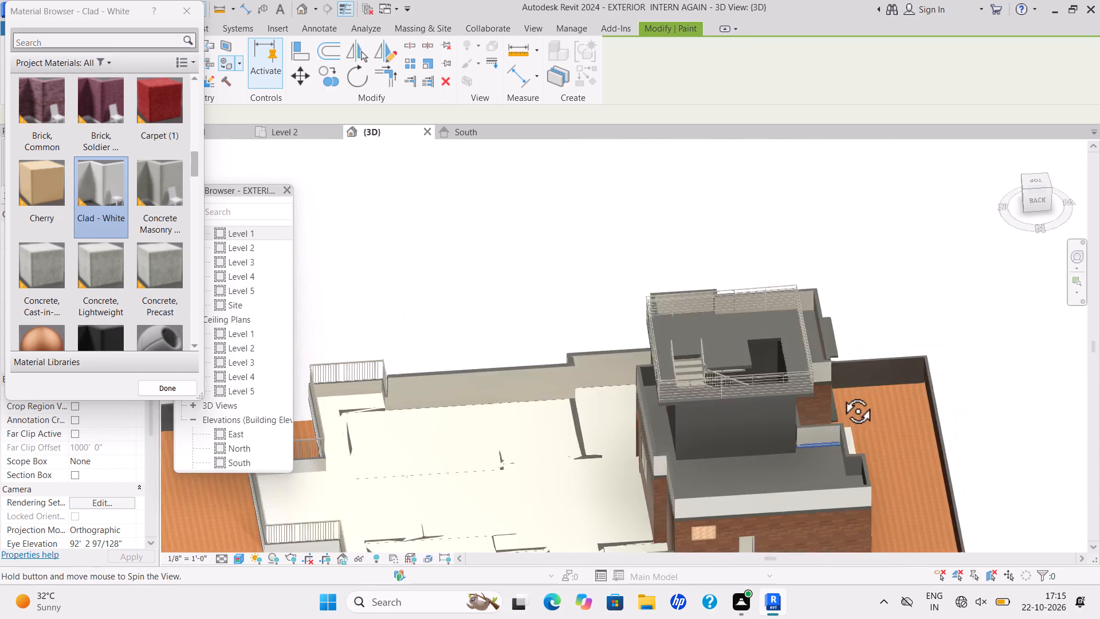
{"action": "middle_click_drag", "start_coordinate": [840, 394], "coordinate": [841, 394]}
{"action": "scroll", "coordinate": [801, 422], "scroll_direction": "up", "scroll_amount": 5}
{"action": "middle_click_drag", "start_coordinate": [742, 455], "coordinate": [737, 459], "text": "shift"}
{"action": "scroll", "coordinate": [738, 458], "scroll_direction": "down", "scroll_amount": 1, "text": "shift"}
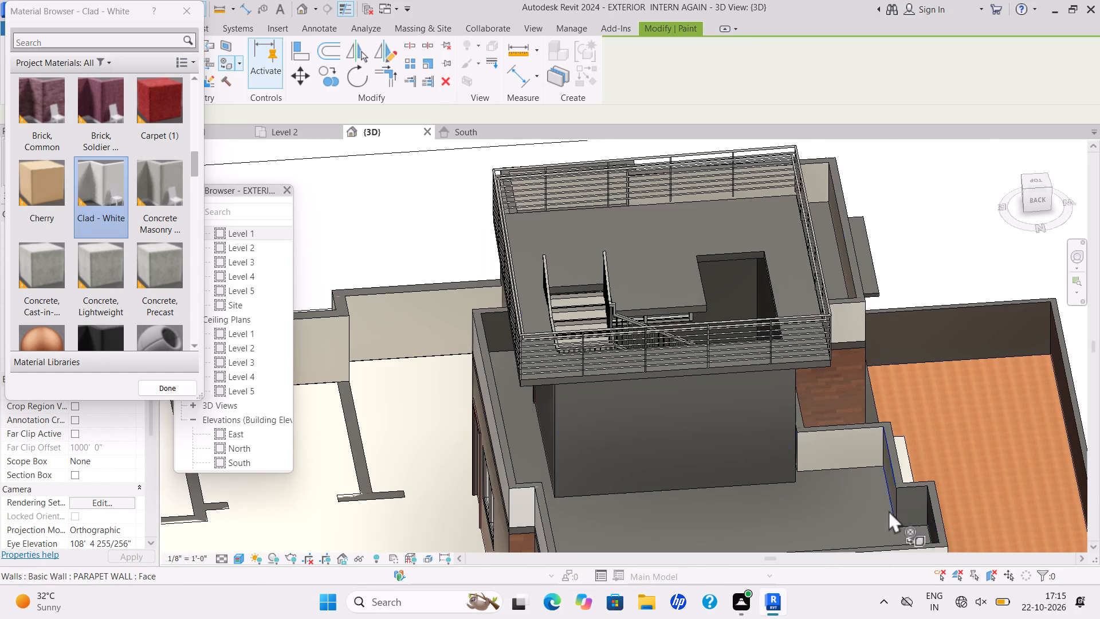
{"action": "middle_click_drag", "start_coordinate": [874, 510], "coordinate": [952, 449]}
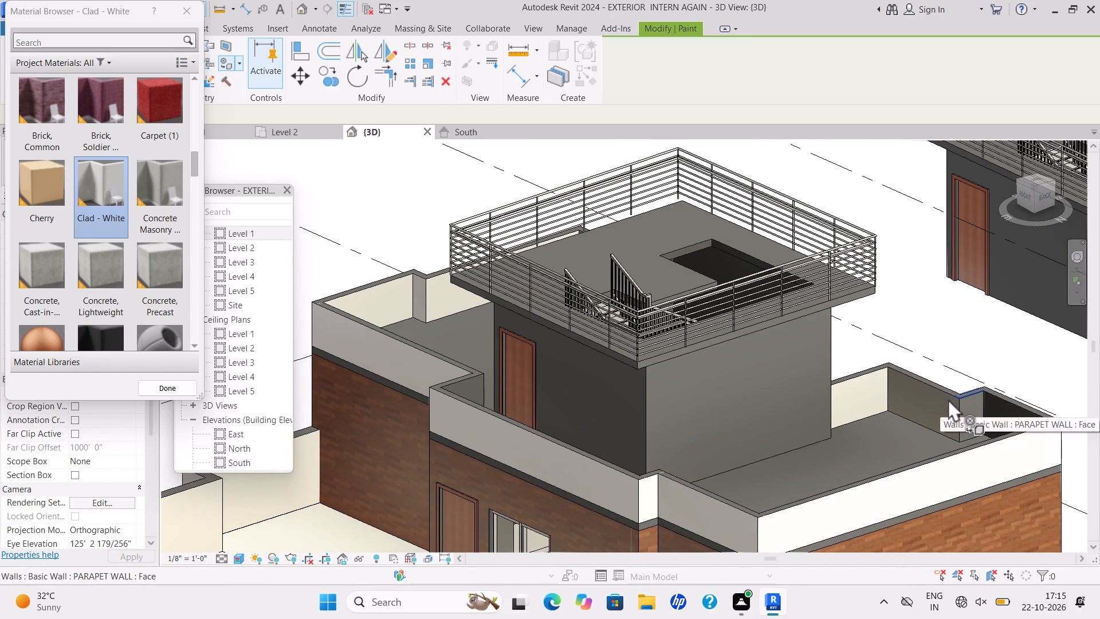
{"action": "left_click", "coordinate": [948, 399]}
{"action": "left_click", "coordinate": [972, 403]}
{"action": "left_click", "coordinate": [976, 412]}
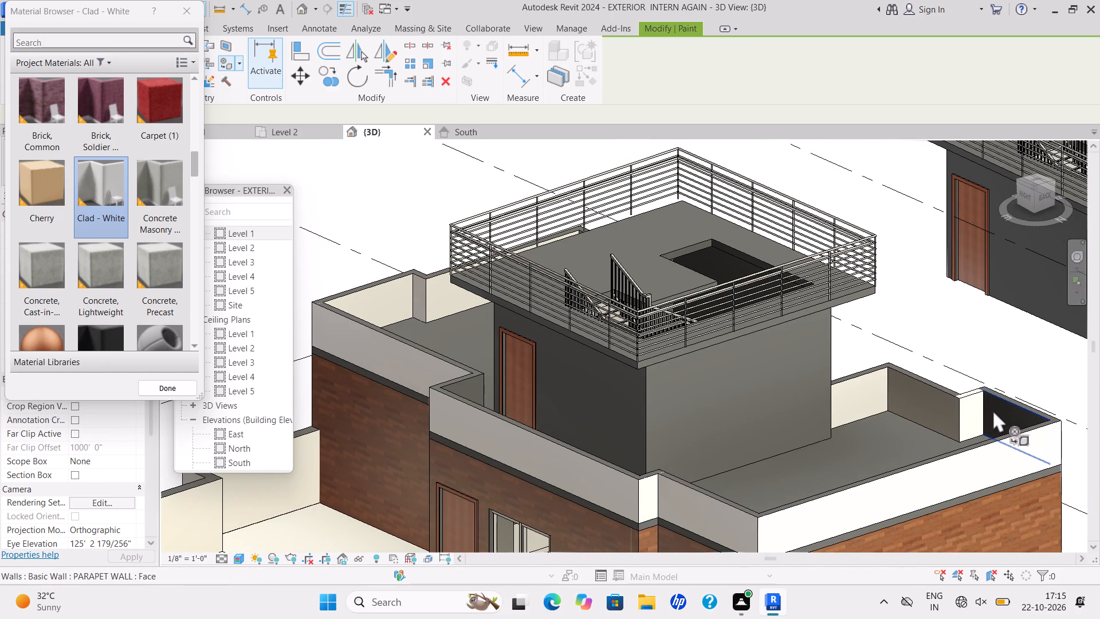
{"action": "left_click", "coordinate": [1003, 409]}
Paint the roof parapet's top face at the corner beyond the tower door and the long adjoining door-side top face with Copper.
{"action": "scroll", "coordinate": [1054, 410], "scroll_direction": "down", "scroll_amount": 9}
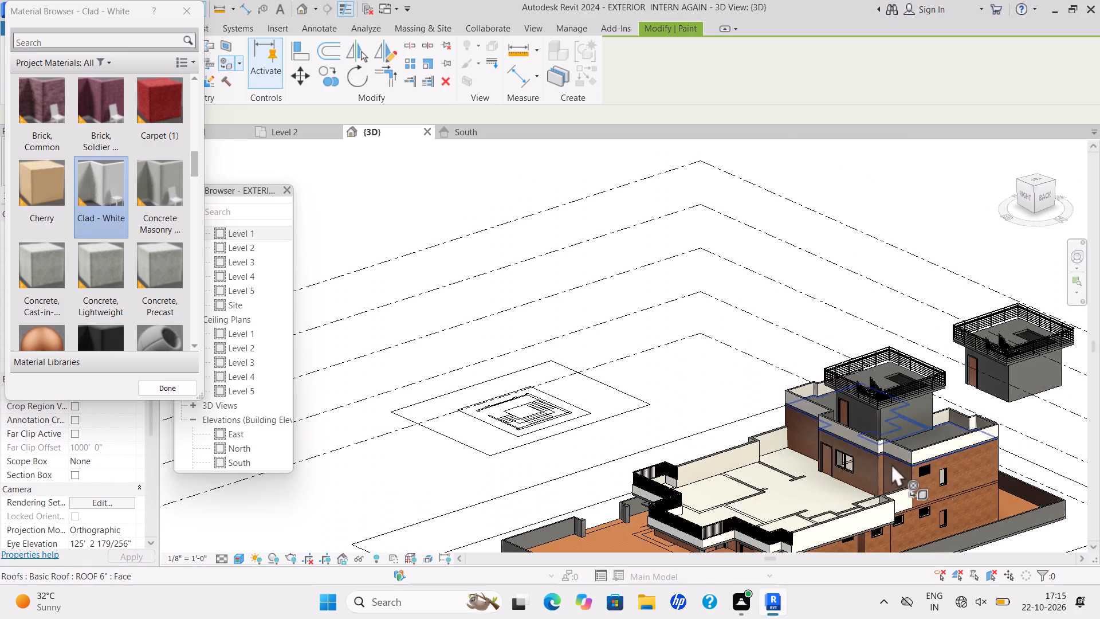
{"action": "scroll", "coordinate": [855, 402], "scroll_direction": "up", "scroll_amount": 4}
{"action": "scroll", "coordinate": [775, 390], "scroll_direction": "up", "scroll_amount": 6}
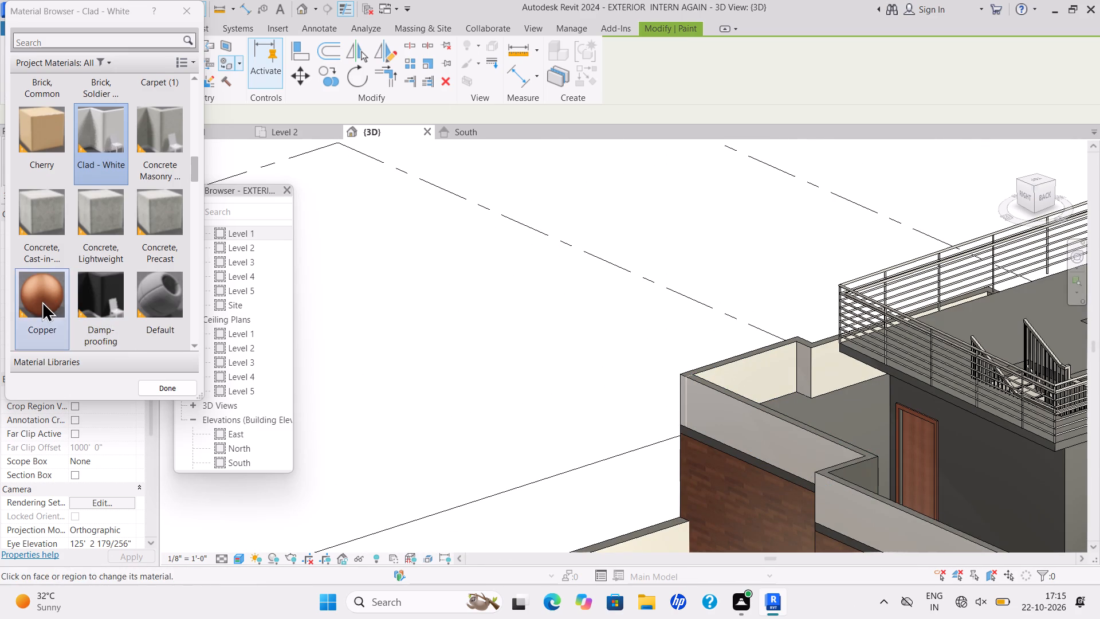
{"action": "left_click_drag", "start_coordinate": [41, 301], "coordinate": [51, 305]}
{"action": "scroll", "coordinate": [869, 344], "scroll_direction": "up", "scroll_amount": 5}
{"action": "scroll", "coordinate": [682, 347], "scroll_direction": "up", "scroll_amount": 9}
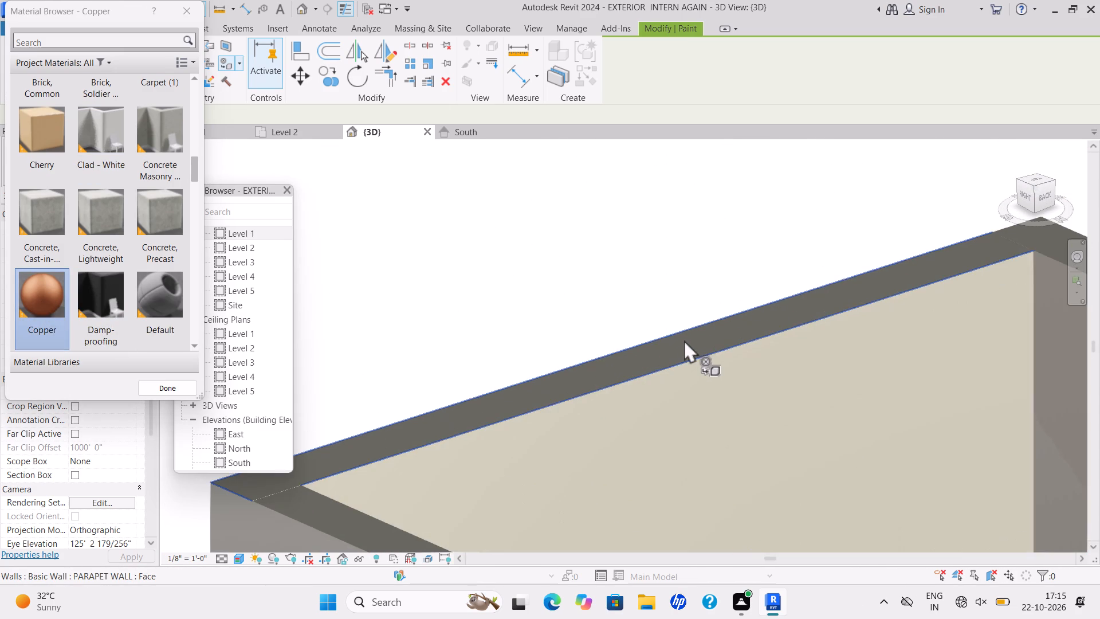
{"action": "left_click", "coordinate": [685, 342]}
{"action": "scroll", "coordinate": [706, 353], "scroll_direction": "down", "scroll_amount": 4}
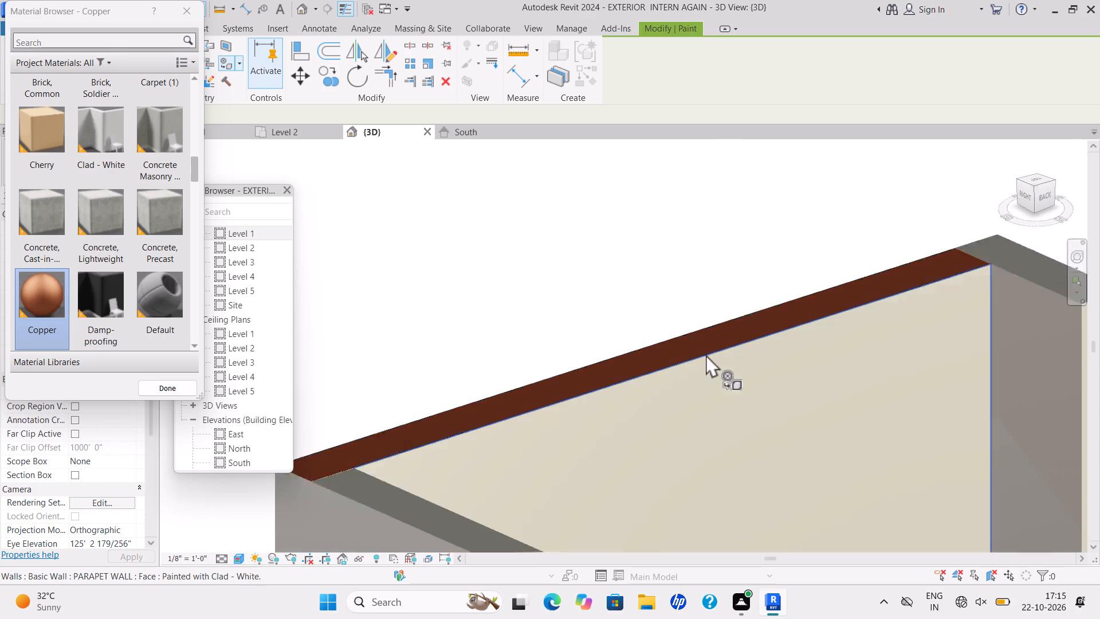
{"action": "scroll", "coordinate": [594, 492], "scroll_direction": "up", "scroll_amount": 3}
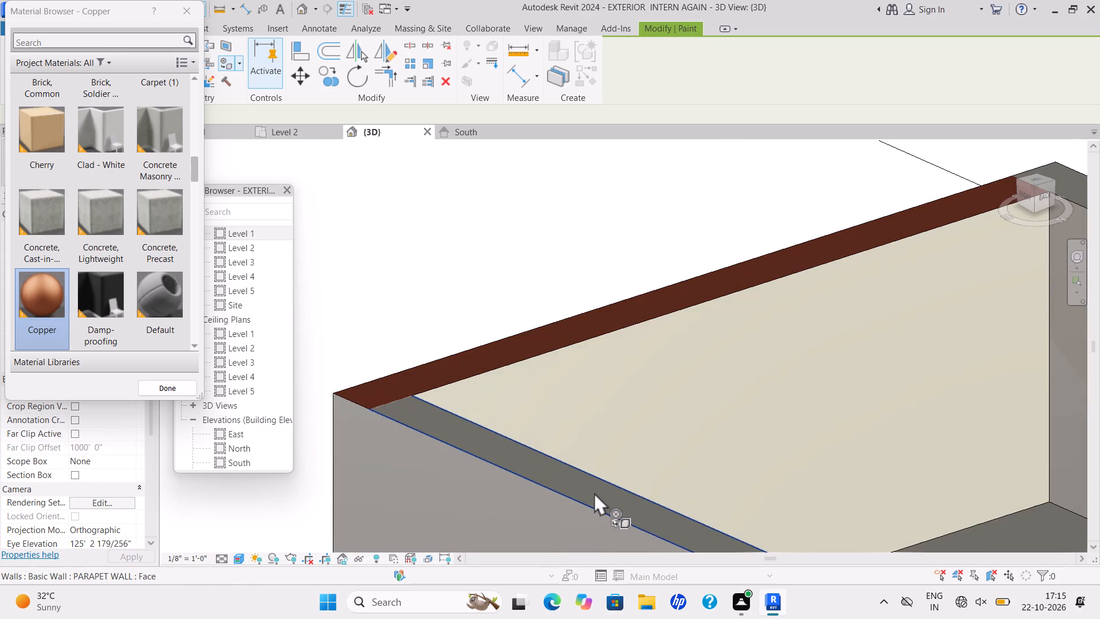
{"action": "left_click", "coordinate": [594, 492]}
Paint the top of the parapet's step return and the top face continuing behind the staircase tower railing with Copper.
{"action": "scroll", "coordinate": [628, 477], "scroll_direction": "down", "scroll_amount": 7}
{"action": "middle_click_drag", "start_coordinate": [650, 457], "coordinate": [590, 473]}
{"action": "scroll", "coordinate": [729, 350], "scroll_direction": "up", "scroll_amount": 4}
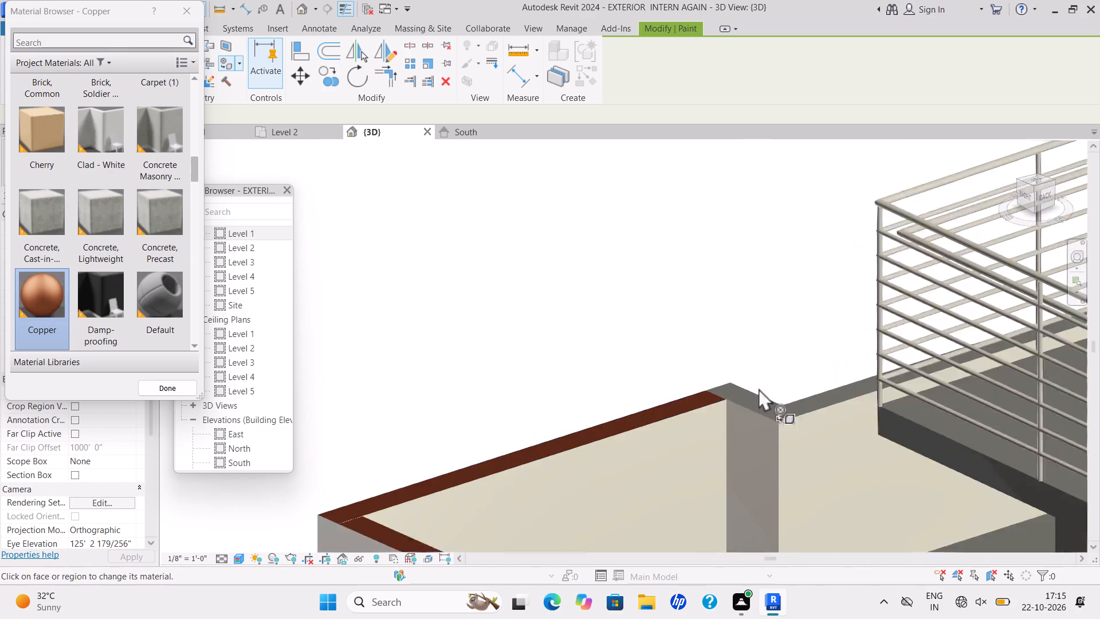
{"action": "scroll", "coordinate": [759, 388], "scroll_direction": "up", "scroll_amount": 6}
{"action": "left_click", "coordinate": [769, 418]}
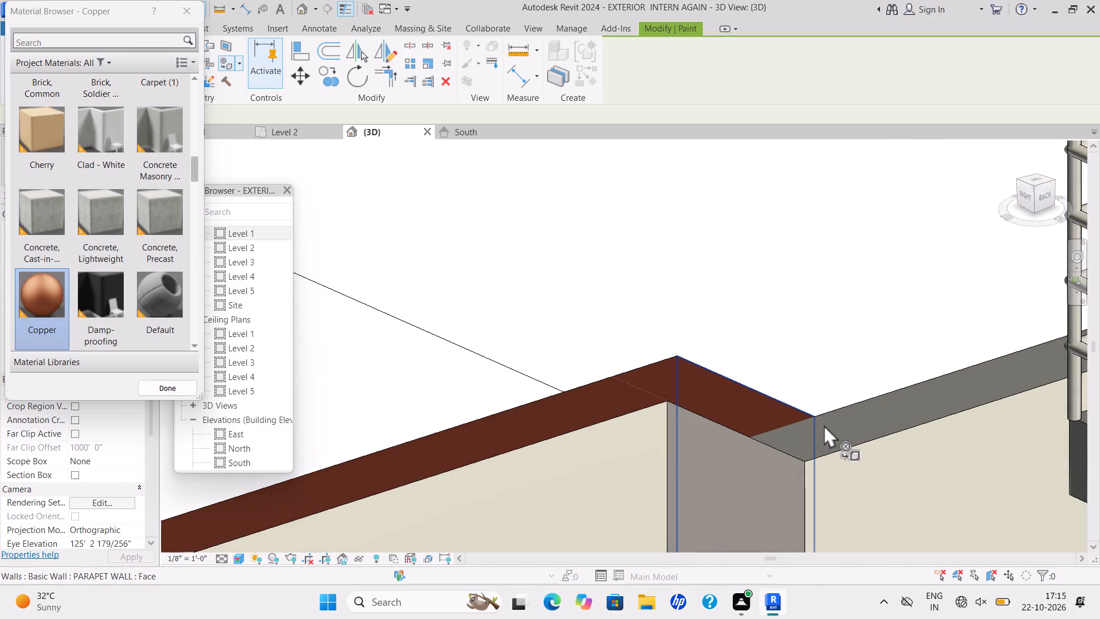
{"action": "left_click", "coordinate": [827, 426]}
Paint the parapet's step return top near the tower door and the top face running past the door with Copper.
{"action": "scroll", "coordinate": [827, 432], "scroll_direction": "down", "scroll_amount": 11}
{"action": "middle_click_drag", "start_coordinate": [819, 420], "coordinate": [650, 381]}
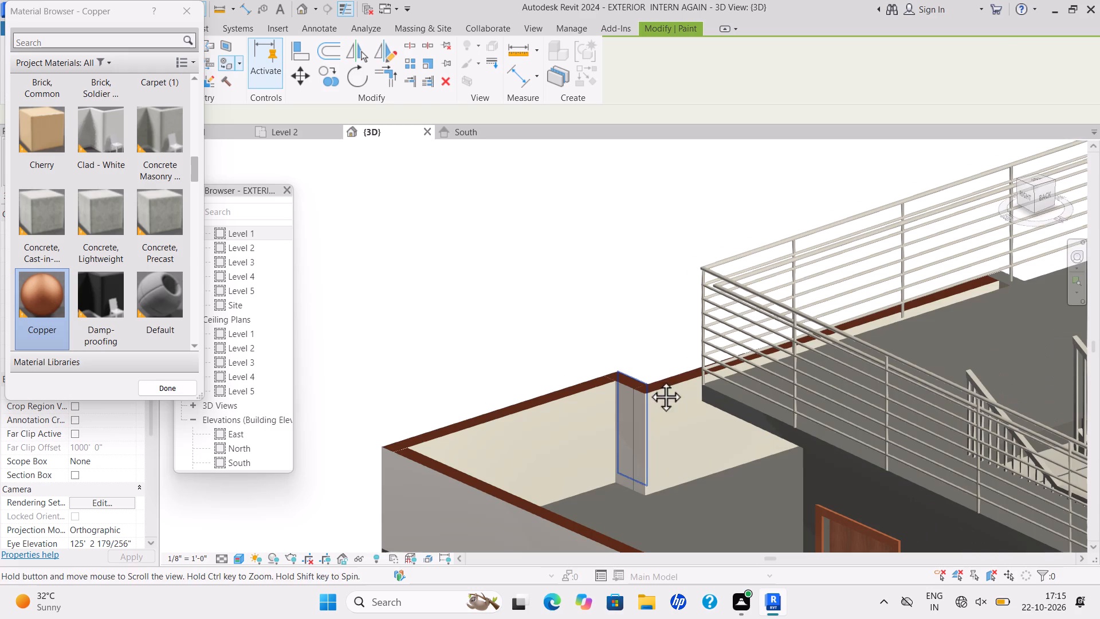
{"action": "scroll", "coordinate": [809, 454], "scroll_direction": "down", "scroll_amount": 5}
{"action": "middle_click_drag", "start_coordinate": [806, 457], "coordinate": [753, 399]}
{"action": "scroll", "coordinate": [710, 538], "scroll_direction": "up", "scroll_amount": 11}
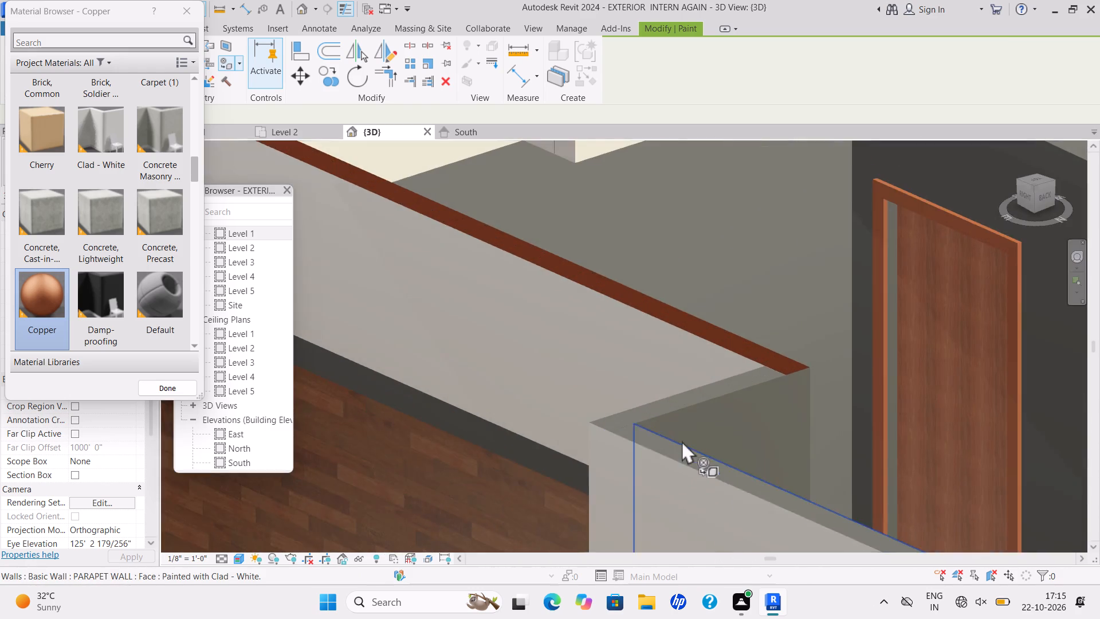
{"action": "scroll", "coordinate": [682, 441], "scroll_direction": "up", "scroll_amount": 3}
{"action": "scroll", "coordinate": [630, 388], "scroll_direction": "up", "scroll_amount": 1}
{"action": "left_click", "coordinate": [628, 380]}
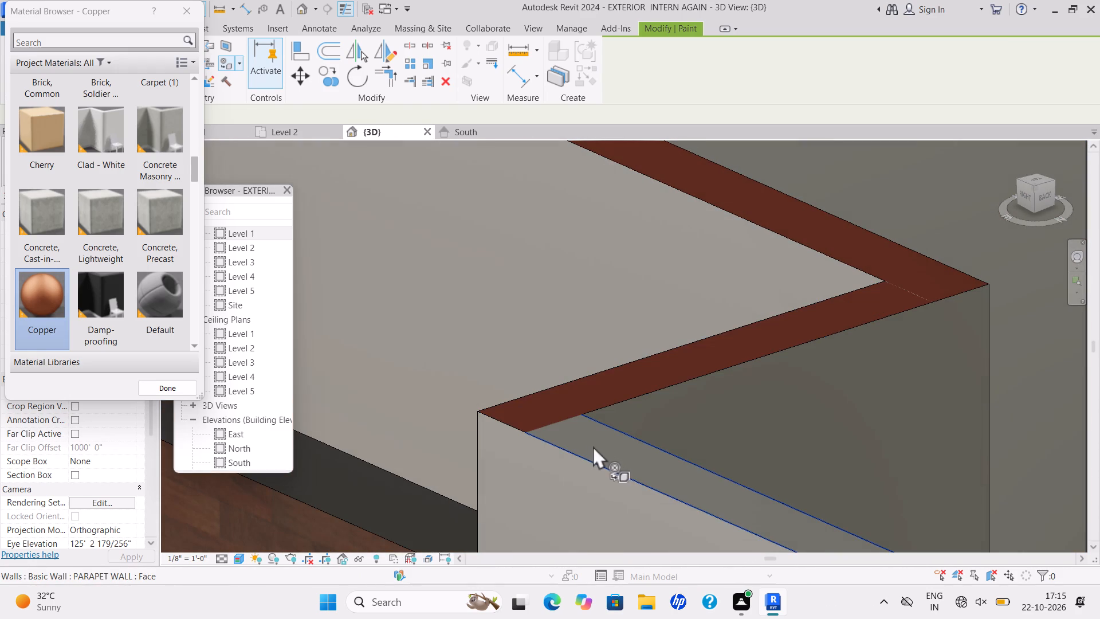
{"action": "left_click", "coordinate": [595, 446]}
Paint the short parapet return top at the tower's corner and the door-side top face beyond it with Copper.
{"action": "scroll", "coordinate": [604, 448], "scroll_direction": "down", "scroll_amount": 15}
{"action": "middle_click_drag", "start_coordinate": [781, 479], "coordinate": [614, 414]}
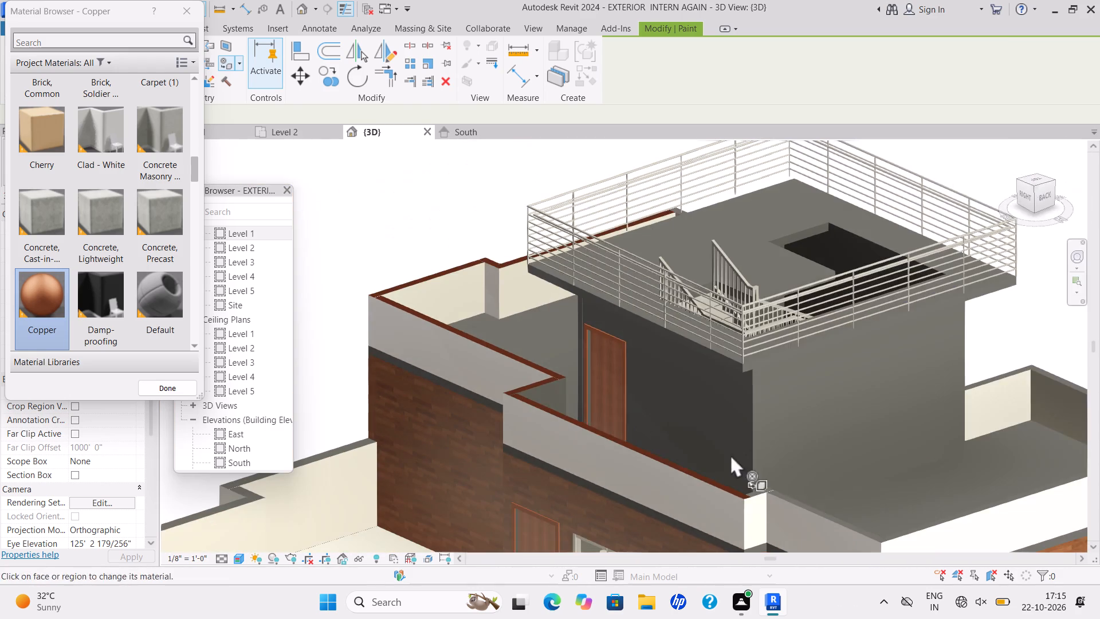
{"action": "scroll", "coordinate": [866, 494], "scroll_direction": "down", "scroll_amount": 2}
{"action": "middle_click_drag", "start_coordinate": [866, 494], "coordinate": [709, 449]}
{"action": "scroll", "coordinate": [712, 465], "scroll_direction": "up", "scroll_amount": 11}
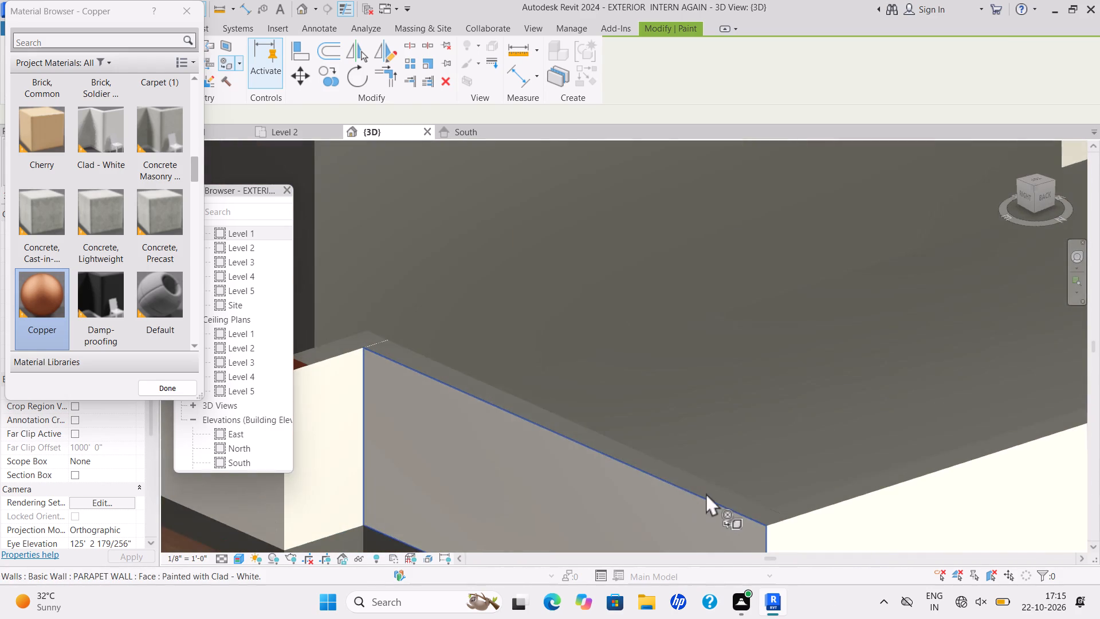
{"action": "scroll", "coordinate": [706, 492], "scroll_direction": "up", "scroll_amount": 1}
{"action": "middle_click_drag", "start_coordinate": [602, 457], "coordinate": [709, 474]}
{"action": "scroll", "coordinate": [681, 472], "scroll_direction": "down", "scroll_amount": 1}
{"action": "scroll", "coordinate": [433, 324], "scroll_direction": "up", "scroll_amount": 4}
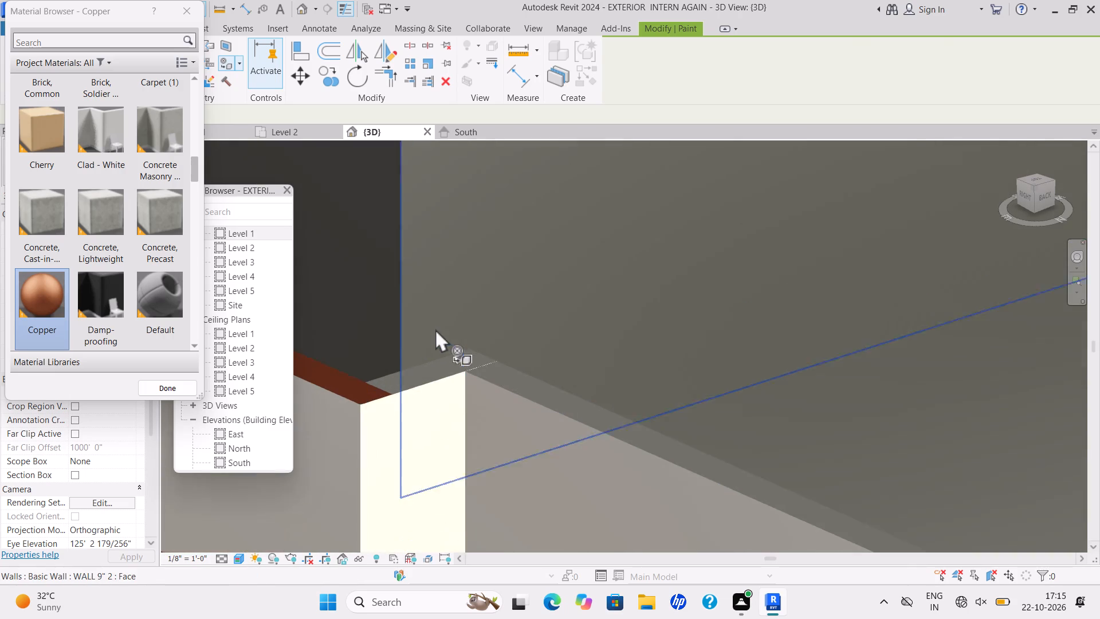
{"action": "scroll", "coordinate": [421, 381], "scroll_direction": "up", "scroll_amount": 3}
{"action": "left_click", "coordinate": [418, 391]}
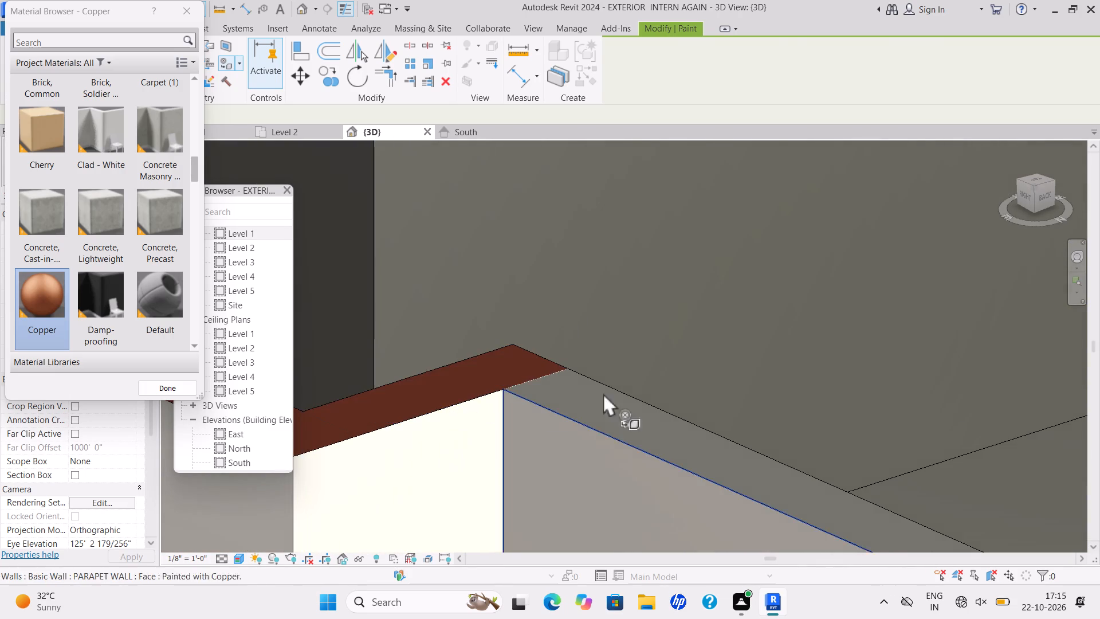
{"action": "scroll", "coordinate": [614, 399], "scroll_direction": "down", "scroll_amount": 4}
{"action": "middle_click_drag", "start_coordinate": [614, 399], "coordinate": [587, 393]}
{"action": "left_click", "coordinate": [614, 418]}
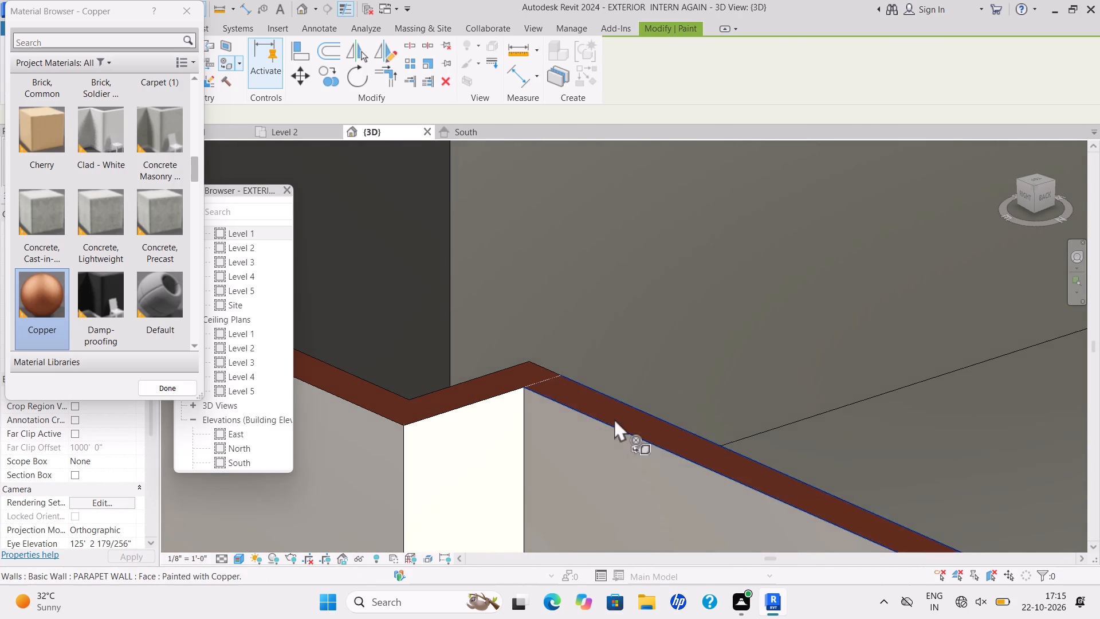
Paint the top face of the long back parapet with Copper.
{"action": "scroll", "coordinate": [614, 418], "scroll_direction": "down", "scroll_amount": 6}
{"action": "middle_click_drag", "start_coordinate": [776, 424], "coordinate": [641, 416]}
{"action": "scroll", "coordinate": [776, 424], "scroll_direction": "down", "scroll_amount": 2}
{"action": "scroll", "coordinate": [765, 470], "scroll_direction": "up", "scroll_amount": 5}
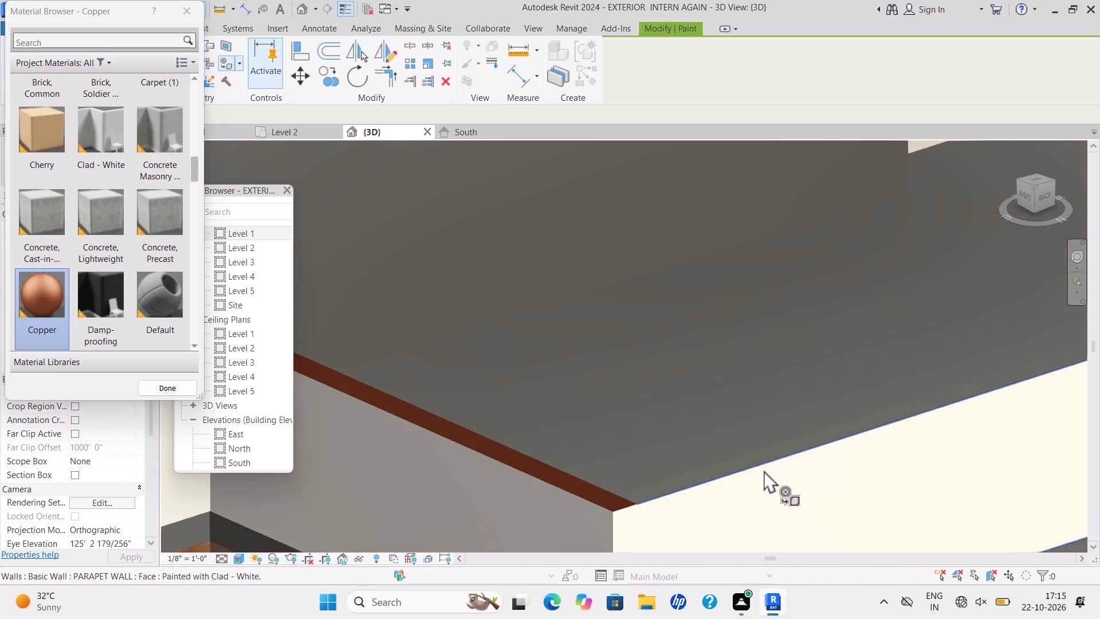
{"action": "scroll", "coordinate": [751, 463], "scroll_direction": "up", "scroll_amount": 3}
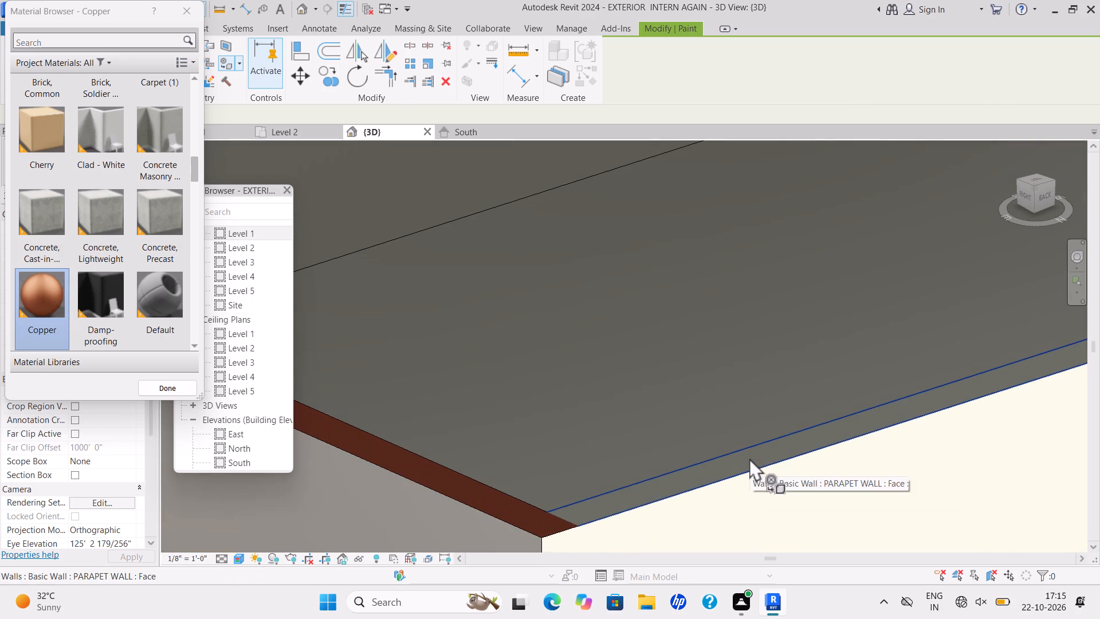
{"action": "left_click", "coordinate": [749, 458]}
Paint the parapet's top face past the back corner, its step return top and the top face beyond with Copper.
{"action": "scroll", "coordinate": [756, 451], "scroll_direction": "down", "scroll_amount": 8}
{"action": "middle_click_drag", "start_coordinate": [806, 431], "coordinate": [487, 527]}
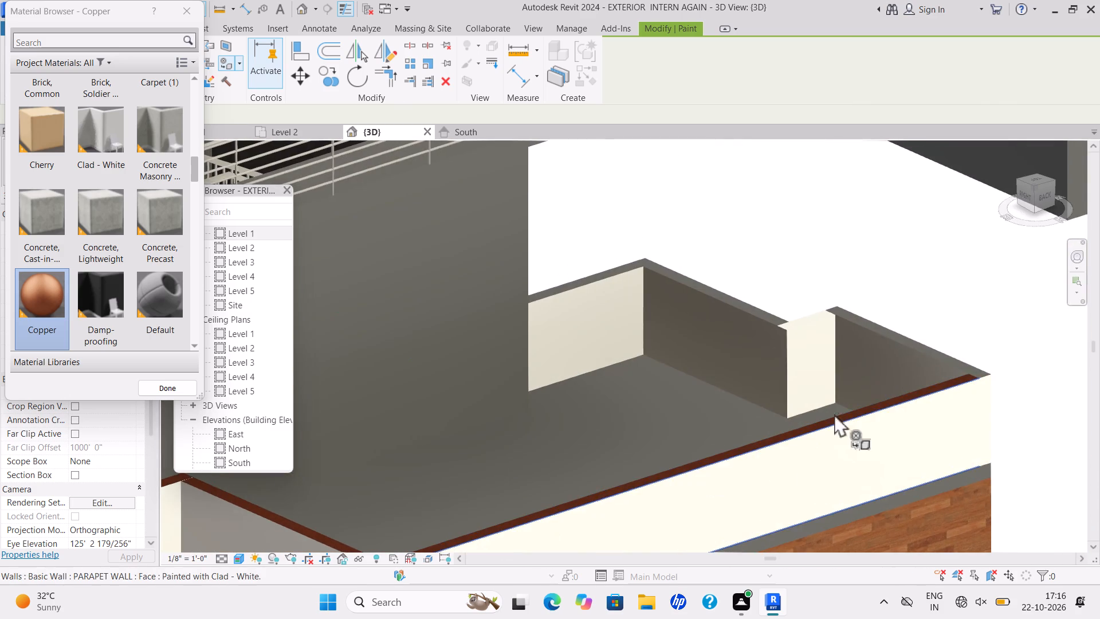
{"action": "scroll", "coordinate": [962, 334], "scroll_direction": "up", "scroll_amount": 4}
{"action": "scroll", "coordinate": [949, 385], "scroll_direction": "up", "scroll_amount": 4}
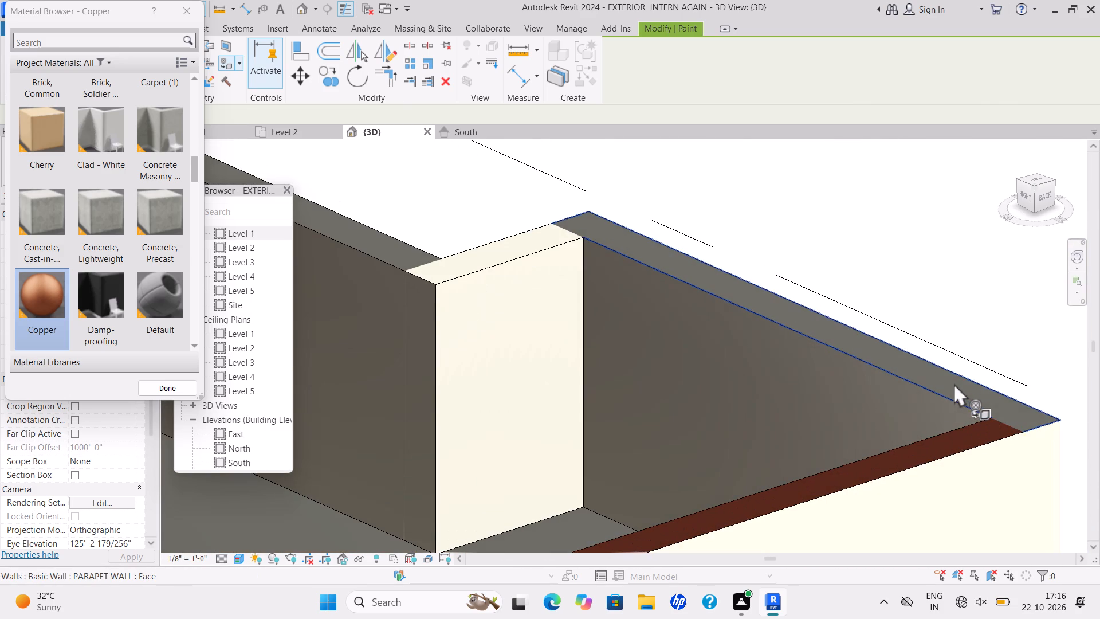
{"action": "left_click", "coordinate": [954, 383]}
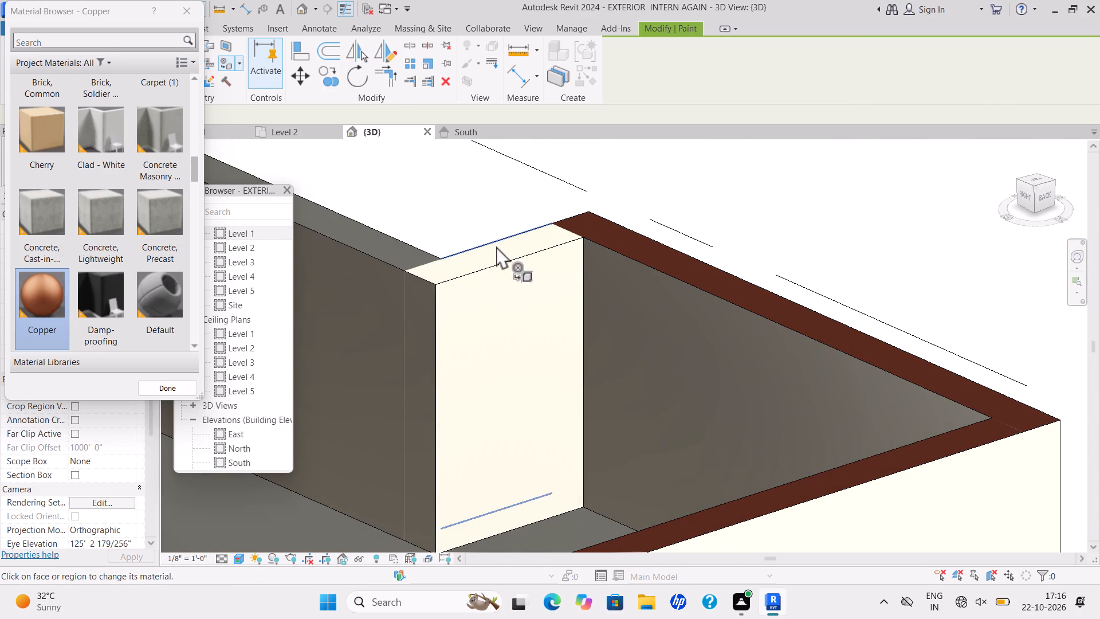
{"action": "left_click", "coordinate": [500, 251]}
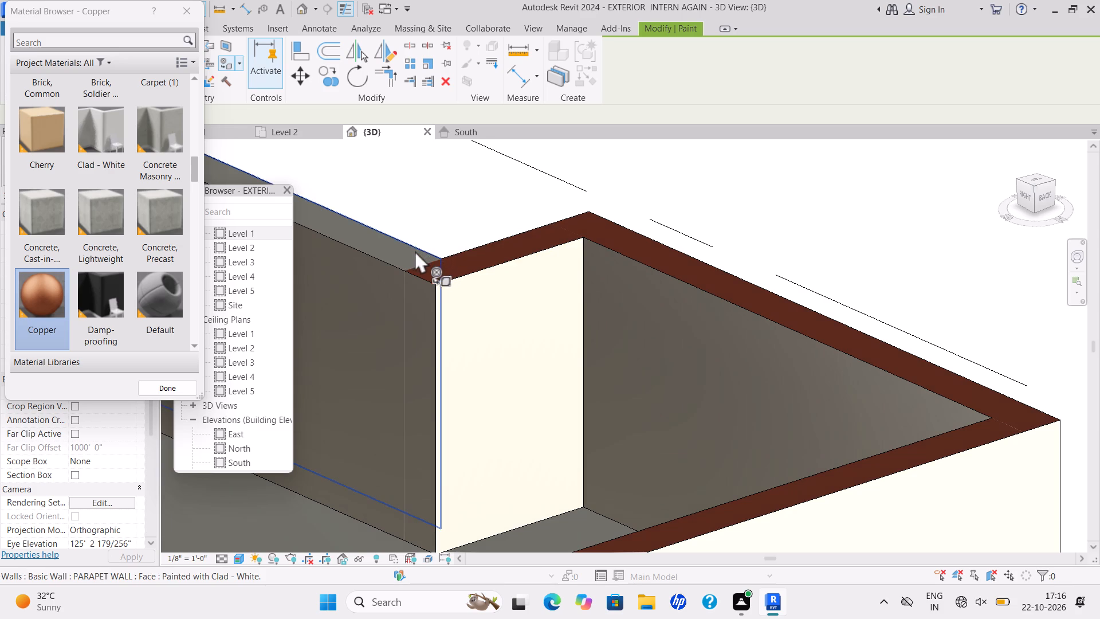
{"action": "scroll", "coordinate": [406, 264], "scroll_direction": "up", "scroll_amount": 5}
{"action": "left_click", "coordinate": [409, 257]}
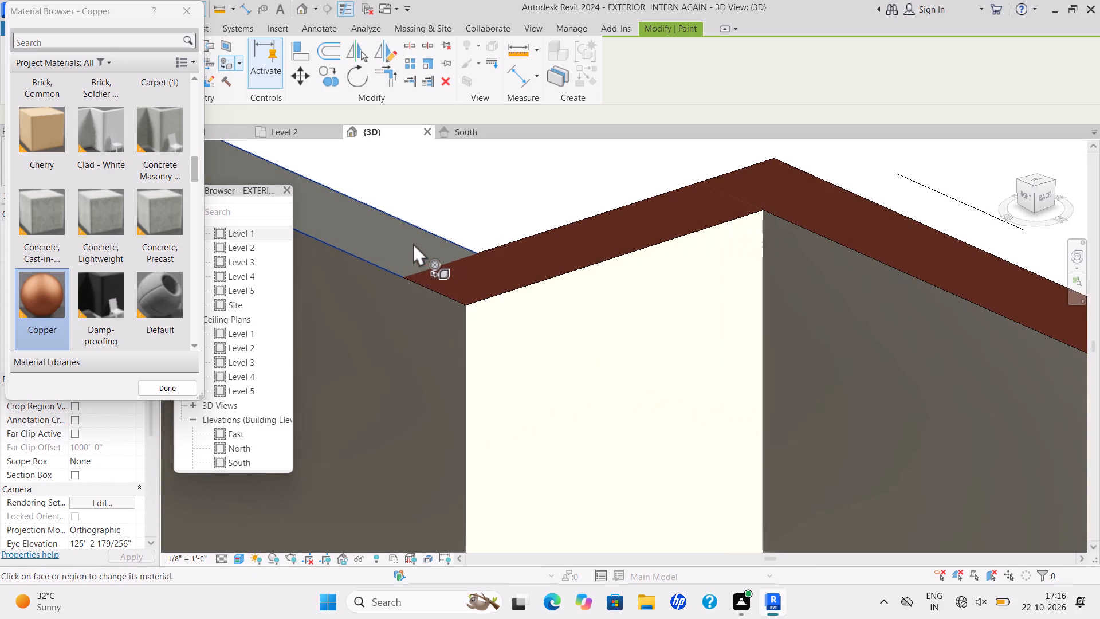
Paint the left-side parapet's return top beside the balcony and the adjoining top face above the balcony door wall with Copper.
{"action": "scroll", "coordinate": [413, 243], "scroll_direction": "down", "scroll_amount": 11}
{"action": "scroll", "coordinate": [698, 342], "scroll_direction": "down", "scroll_amount": 2}
{"action": "middle_click_drag", "start_coordinate": [699, 342], "coordinate": [505, 417], "text": "shift"}
{"action": "scroll", "coordinate": [500, 416], "scroll_direction": "down", "scroll_amount": 3}
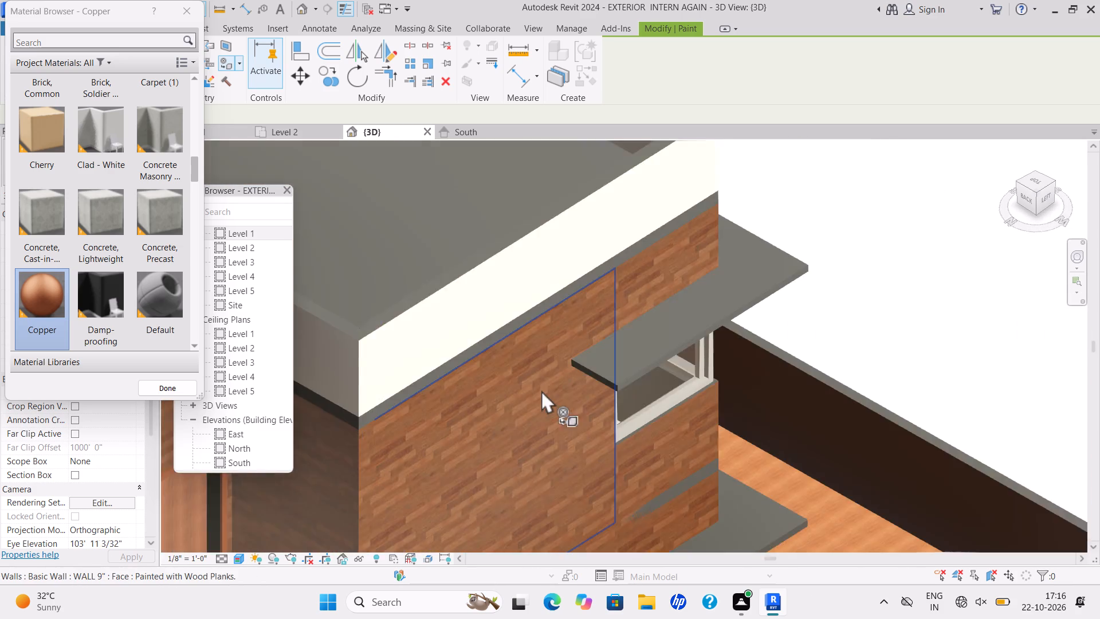
{"action": "scroll", "coordinate": [541, 390], "scroll_direction": "down", "scroll_amount": 8}
{"action": "middle_click_drag", "start_coordinate": [553, 371], "coordinate": [541, 252]}
{"action": "scroll", "coordinate": [394, 276], "scroll_direction": "up", "scroll_amount": 2}
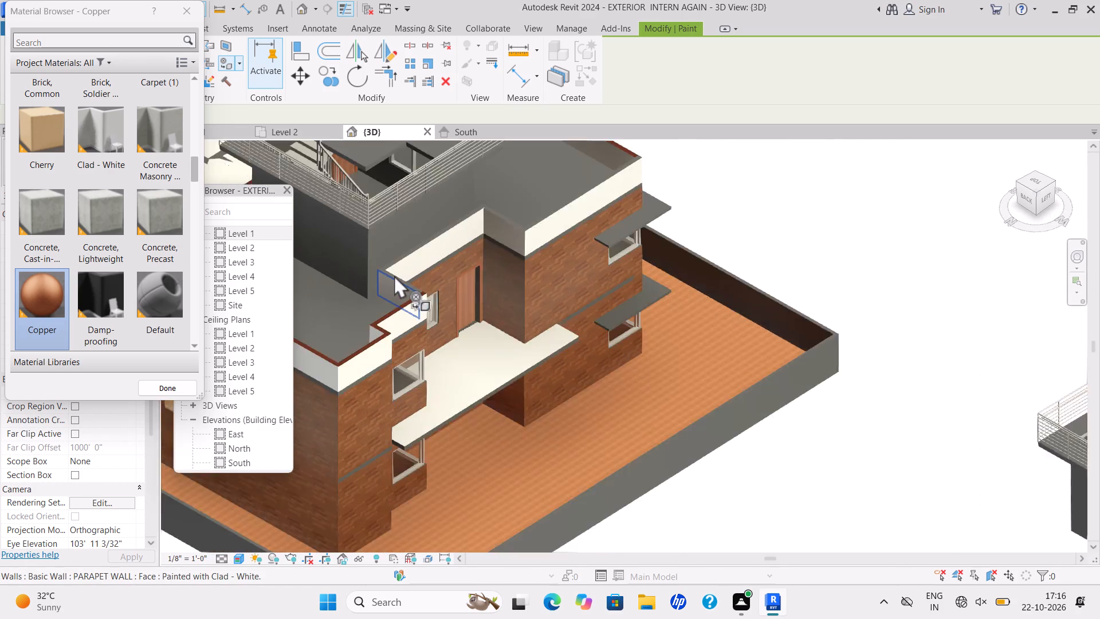
{"action": "scroll", "coordinate": [394, 275], "scroll_direction": "up", "scroll_amount": 17}
{"action": "left_click", "coordinate": [449, 331]}
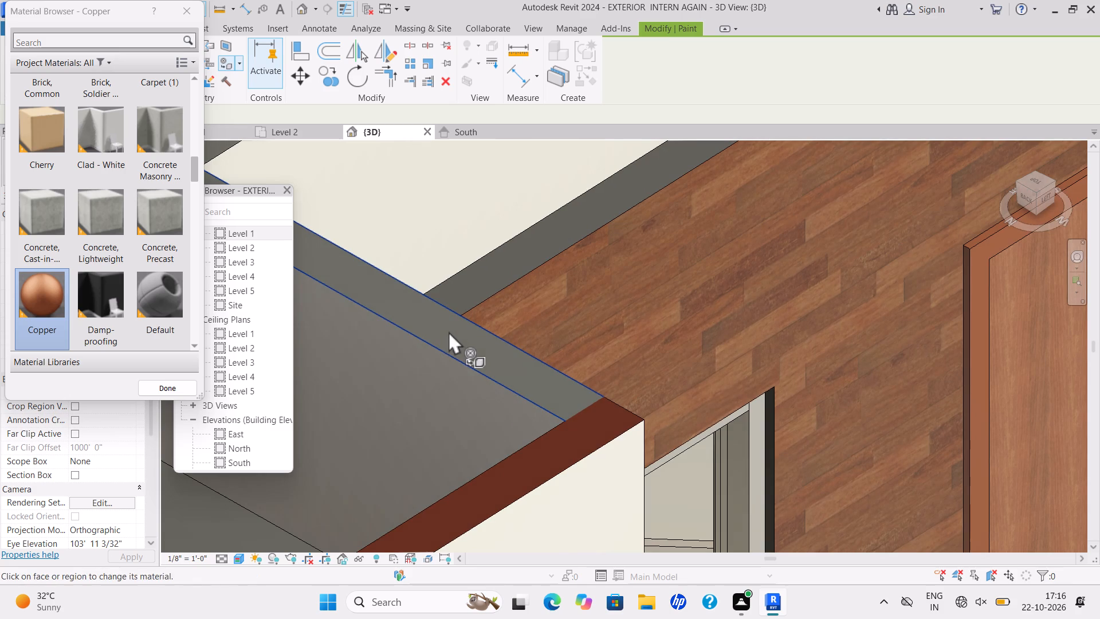
{"action": "scroll", "coordinate": [476, 333], "scroll_direction": "down", "scroll_amount": 3}
{"action": "middle_click_drag", "start_coordinate": [481, 341], "coordinate": [531, 459]}
{"action": "scroll", "coordinate": [399, 300], "scroll_direction": "up", "scroll_amount": 2}
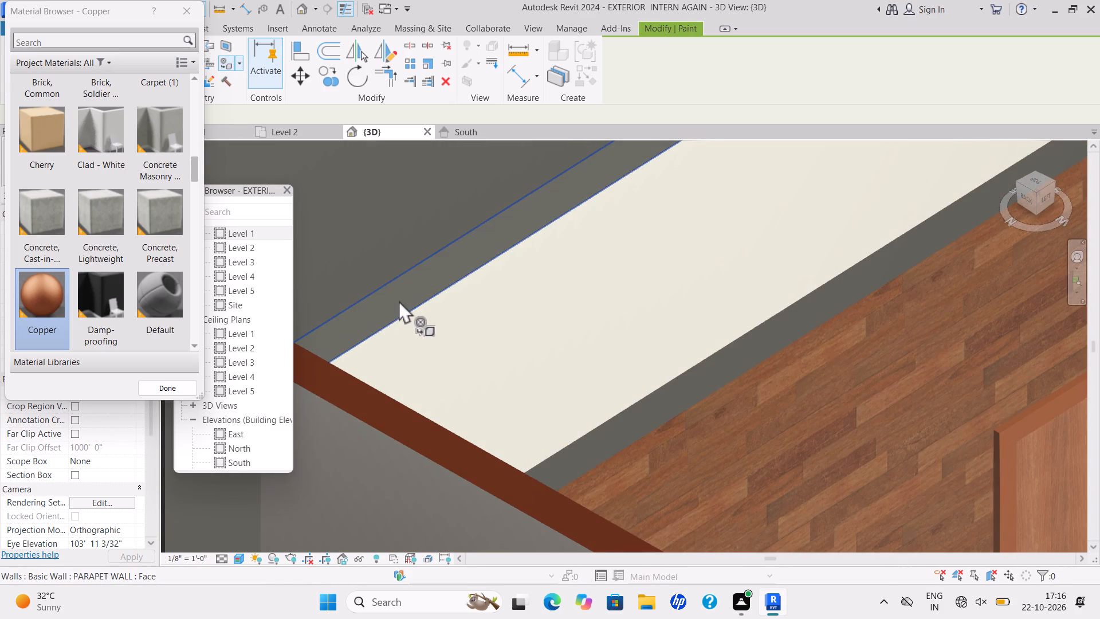
{"action": "left_click", "coordinate": [399, 300]}
Paint the left-side parapet's projecting return top and the long outer top face beyond it with Copper.
{"action": "middle_click_drag", "start_coordinate": [436, 309], "coordinate": [300, 511]}
{"action": "scroll", "coordinate": [436, 312], "scroll_direction": "down", "scroll_amount": 6}
{"action": "middle_click_drag", "start_coordinate": [517, 391], "coordinate": [325, 485]}
{"action": "scroll", "coordinate": [425, 457], "scroll_direction": "down", "scroll_amount": 1}
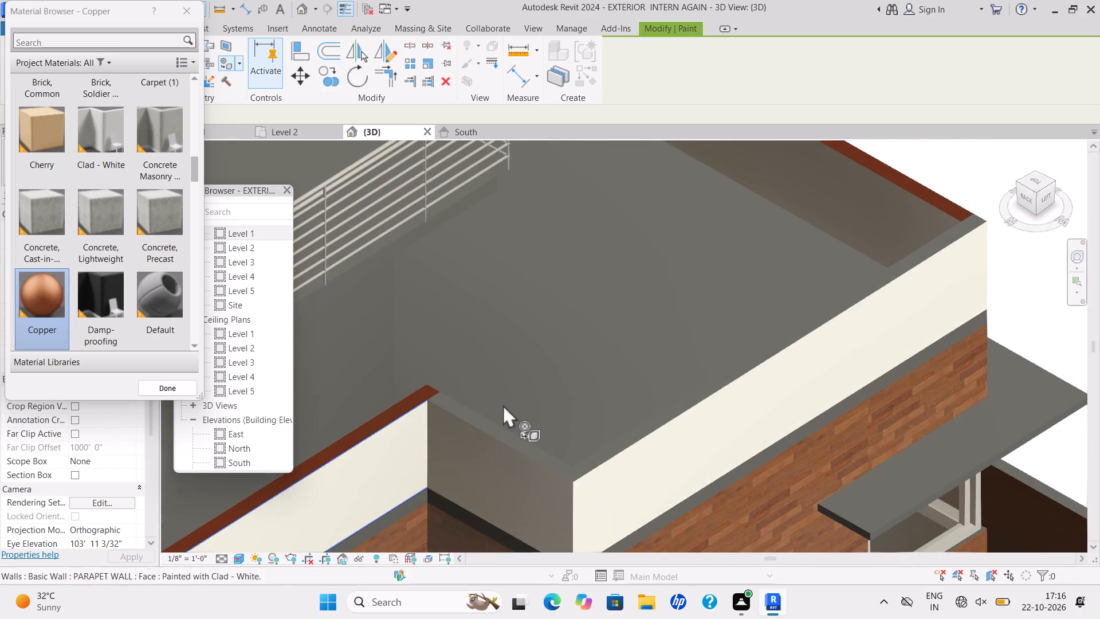
{"action": "scroll", "coordinate": [509, 413], "scroll_direction": "up", "scroll_amount": 4}
{"action": "left_click_drag", "start_coordinate": [514, 452], "coordinate": [531, 453]}
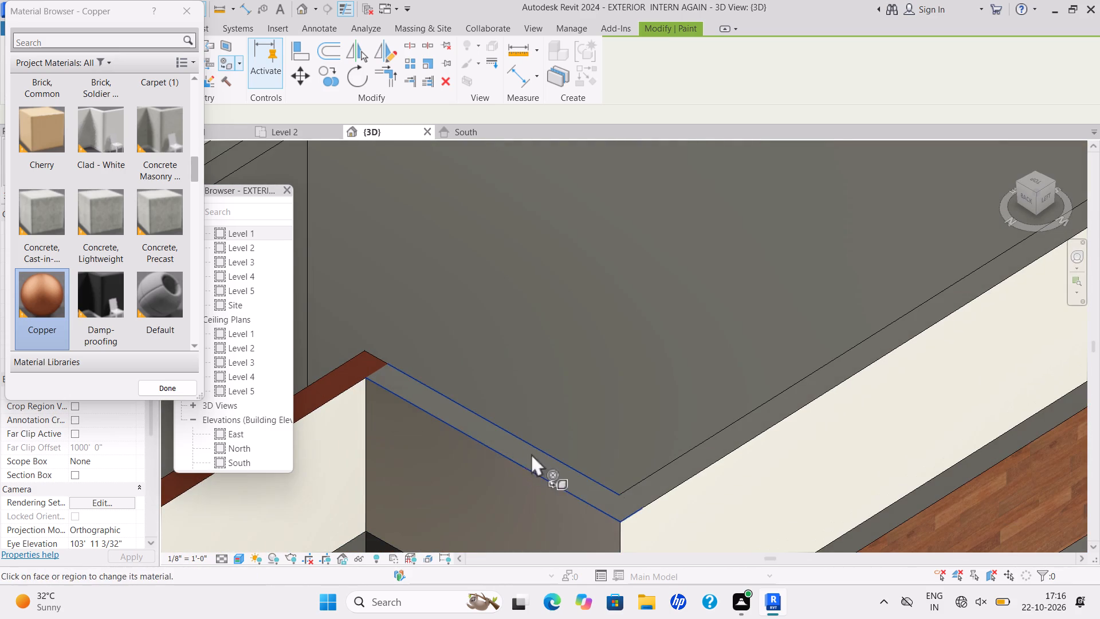
{"action": "left_click_drag", "start_coordinate": [531, 453], "coordinate": [525, 453]}
{"action": "scroll", "coordinate": [656, 487], "scroll_direction": "up", "scroll_amount": 5}
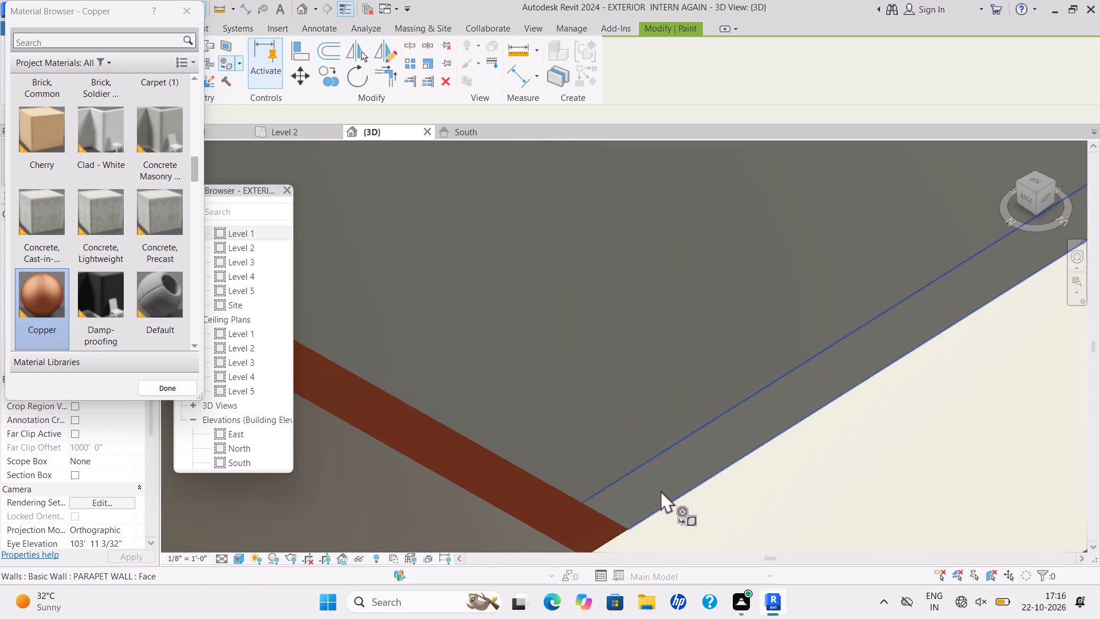
{"action": "left_click", "coordinate": [661, 492]}
Paint one side edge of the staircase tower's roof slab, below the railing, with Copper.
{"action": "scroll", "coordinate": [660, 483], "scroll_direction": "down", "scroll_amount": 12}
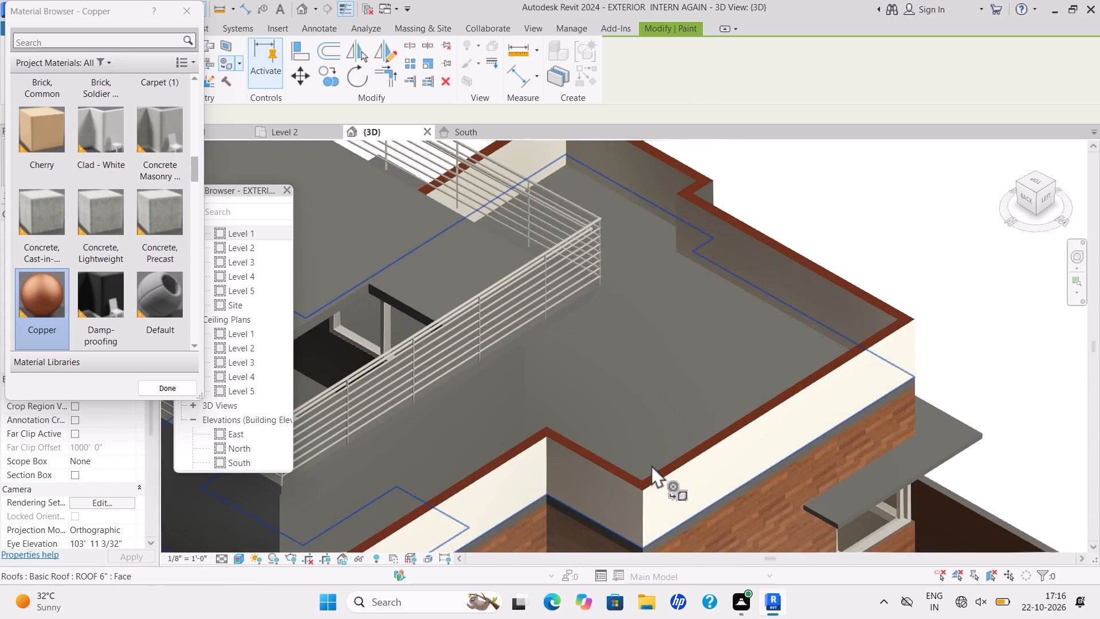
{"action": "scroll", "coordinate": [649, 462], "scroll_direction": "down", "scroll_amount": 2}
{"action": "middle_click_drag", "start_coordinate": [649, 462], "coordinate": [728, 351]}
{"action": "scroll", "coordinate": [701, 385], "scroll_direction": "down", "scroll_amount": 1, "text": "shift"}
{"action": "scroll", "coordinate": [665, 399], "scroll_direction": "down", "scroll_amount": 1}
{"action": "middle_click_drag", "start_coordinate": [662, 404], "coordinate": [726, 430]}
{"action": "scroll", "coordinate": [724, 431], "scroll_direction": "down", "scroll_amount": 1, "text": "shift"}
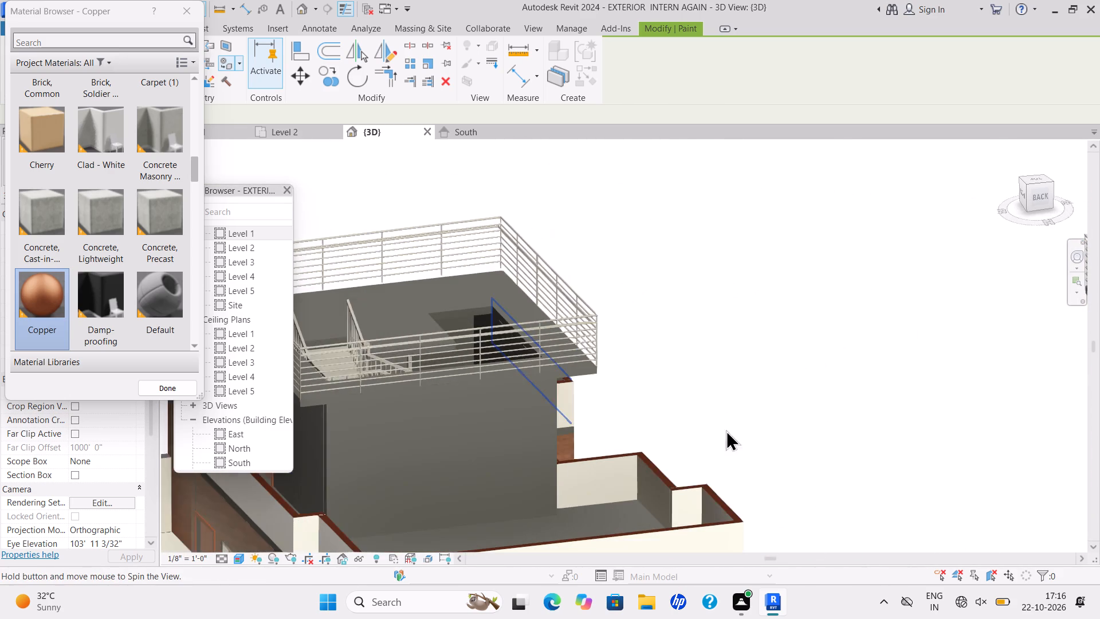
{"action": "scroll", "coordinate": [316, 403], "scroll_direction": "up", "scroll_amount": 8}
{"action": "middle_click_drag", "start_coordinate": [375, 399], "coordinate": [522, 359]}
{"action": "scroll", "coordinate": [553, 326], "scroll_direction": "up", "scroll_amount": 4}
{"action": "scroll", "coordinate": [574, 371], "scroll_direction": "up", "scroll_amount": 1}
{"action": "left_click", "coordinate": [577, 385]}
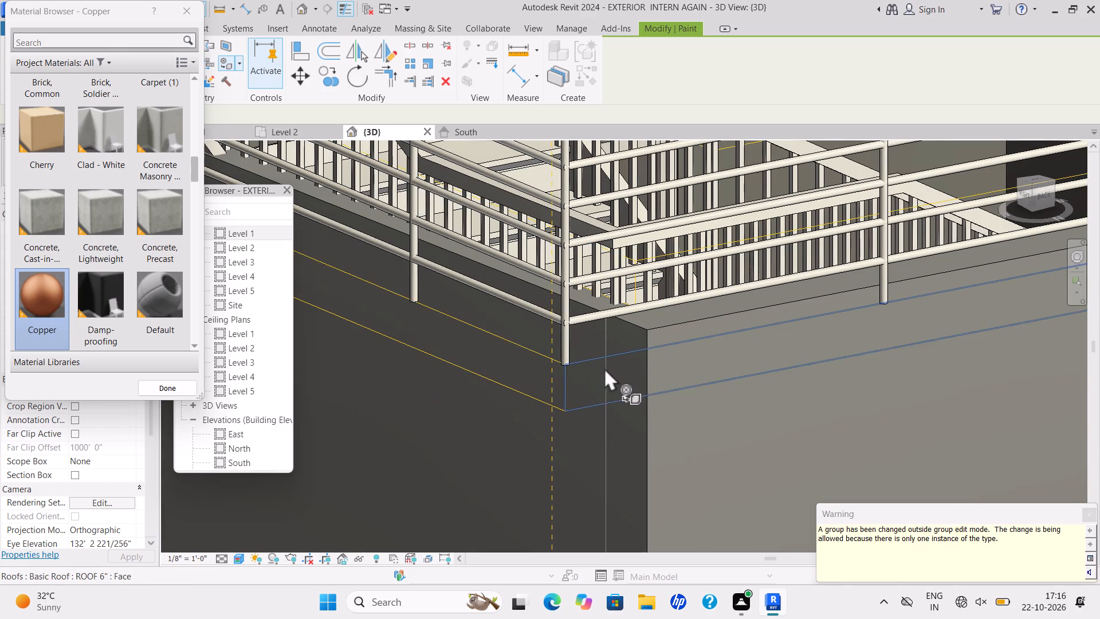
{"action": "key", "text": "Escape"}
{"action": "key", "text": "Escape"}
{"action": "key", "text": "Escape"}
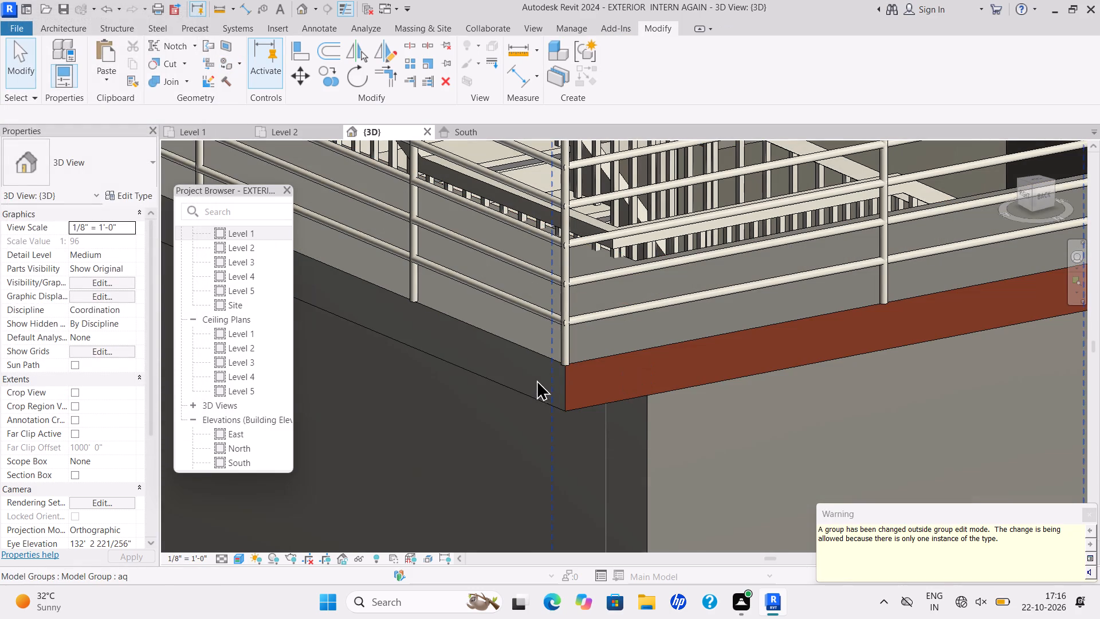
{"action": "left_click", "coordinate": [547, 372]}
{"action": "key", "text": "Escape"}
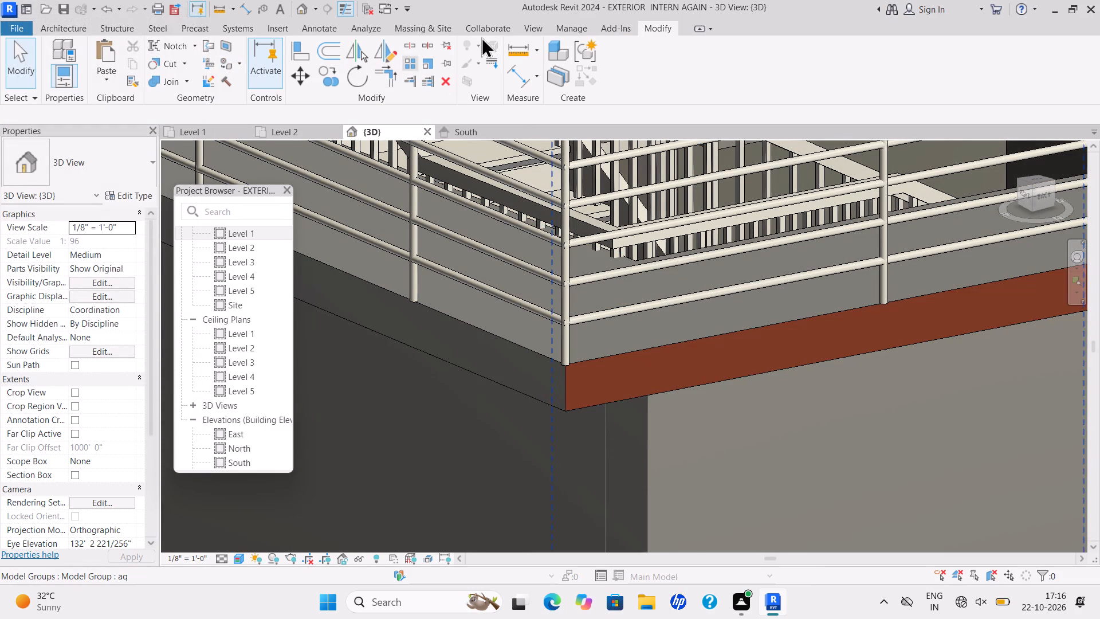
Paint the right and front side edges of the staircase tower's roof slab, below the railing, with Copper.
{"action": "left_click", "coordinate": [239, 65]}
{"action": "left_click", "coordinate": [242, 78]}
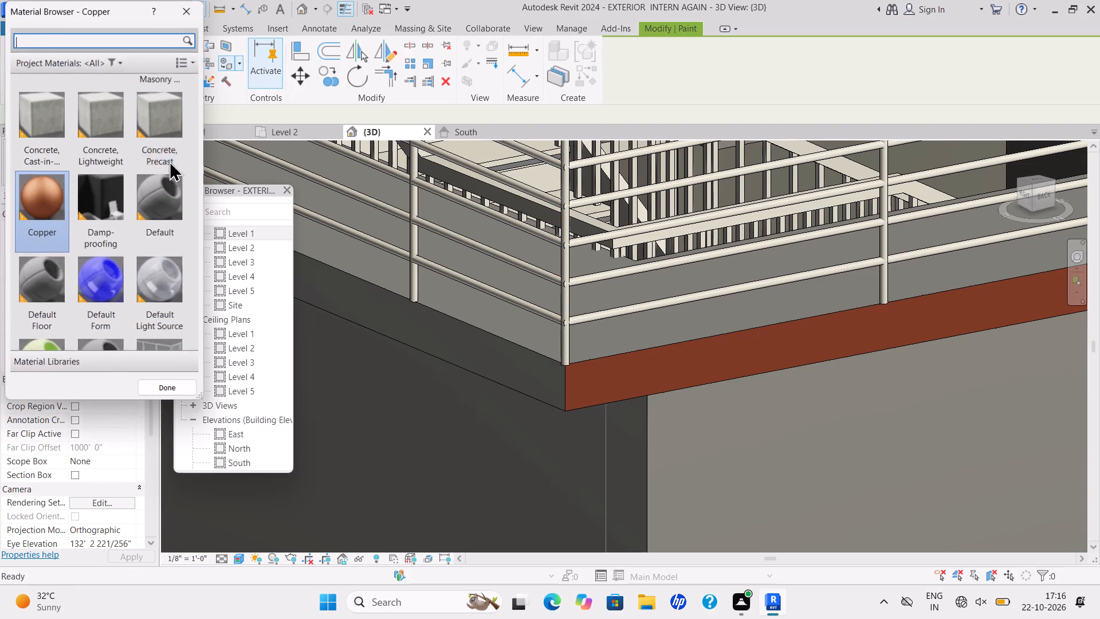
{"action": "left_click_drag", "start_coordinate": [43, 217], "coordinate": [66, 224]}
{"action": "left_click", "coordinate": [535, 361]}
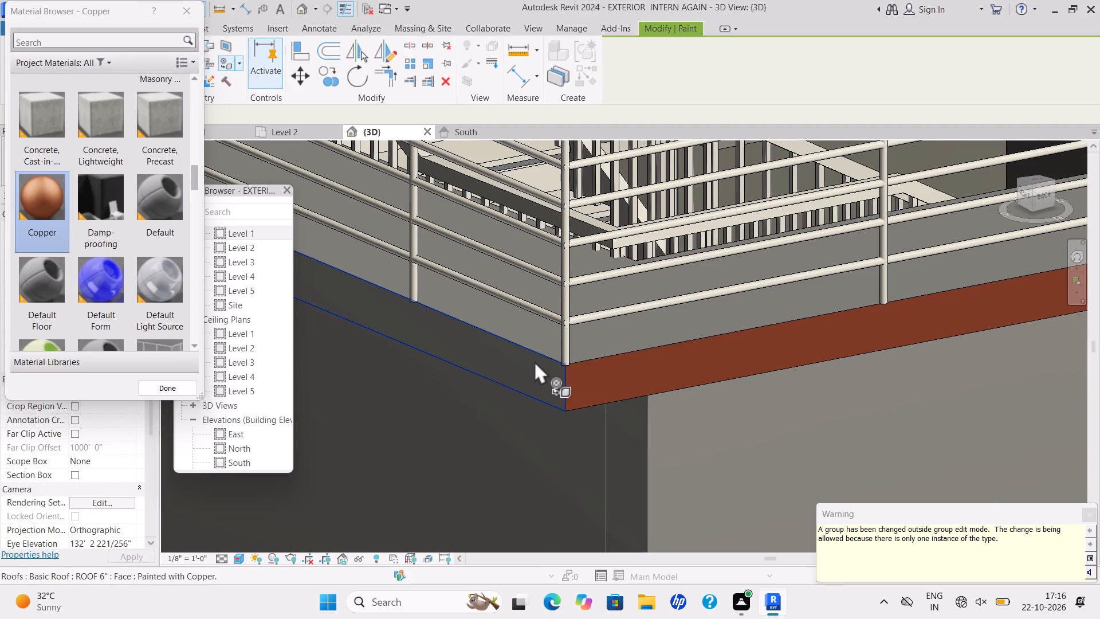
{"action": "scroll", "coordinate": [656, 347], "scroll_direction": "down", "scroll_amount": 6}
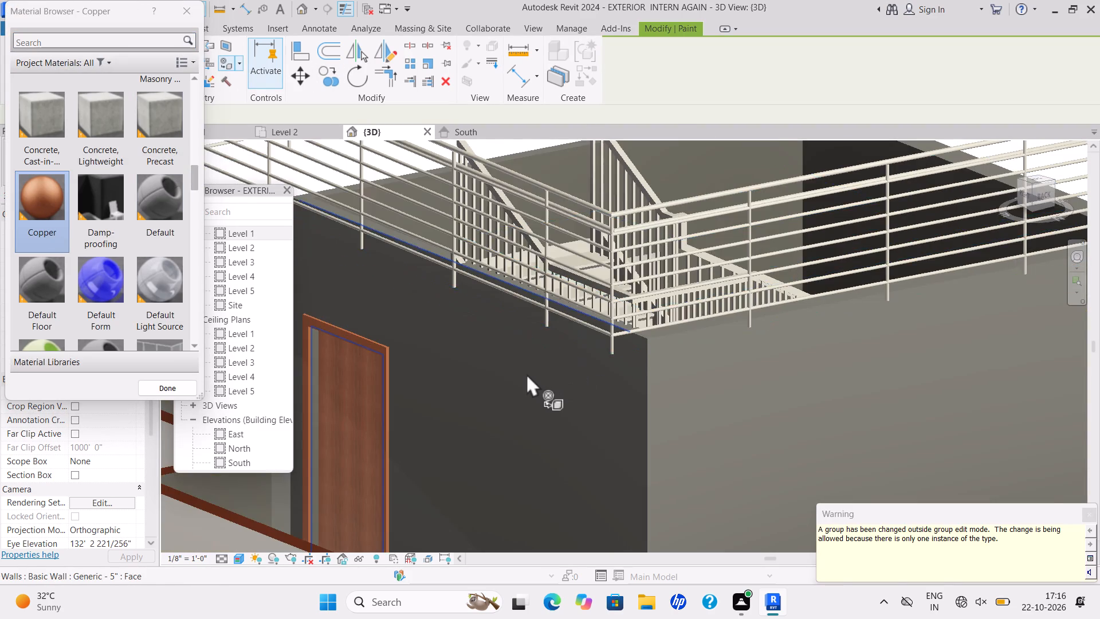
{"action": "scroll", "coordinate": [524, 374], "scroll_direction": "down", "scroll_amount": 1}
{"action": "middle_click_drag", "start_coordinate": [522, 375], "coordinate": [702, 347], "text": "shift"}
{"action": "middle_click_drag", "start_coordinate": [678, 329], "coordinate": [777, 323], "text": "shift"}
{"action": "scroll", "coordinate": [678, 329], "scroll_direction": "down", "scroll_amount": 1, "text": "shift"}
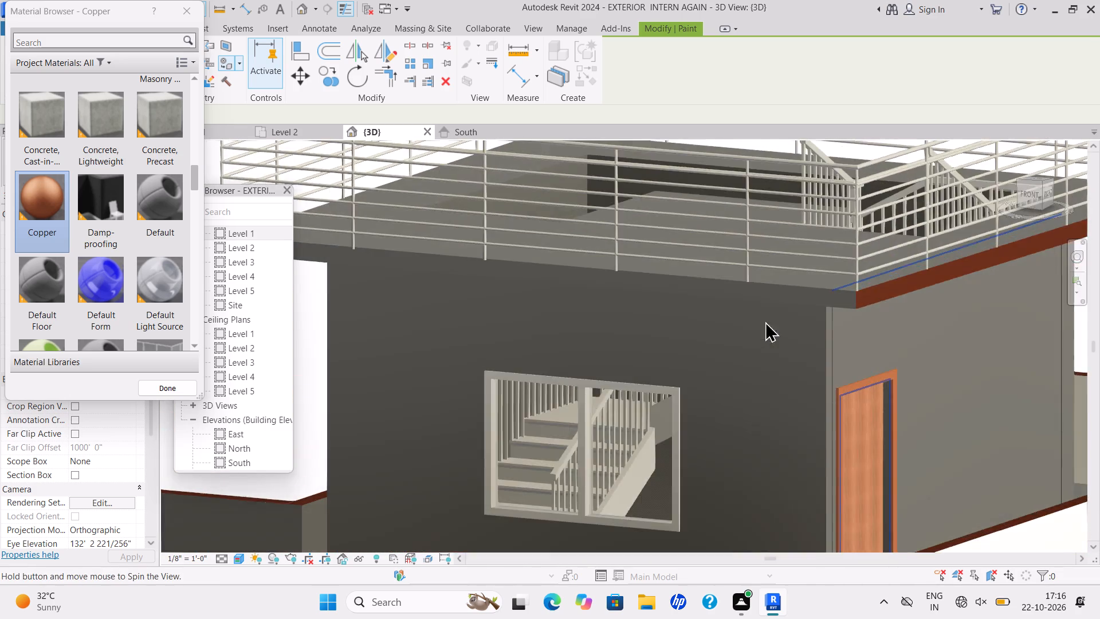
{"action": "scroll", "coordinate": [752, 273], "scroll_direction": "up", "scroll_amount": 5}
{"action": "left_click", "coordinate": [789, 305]}
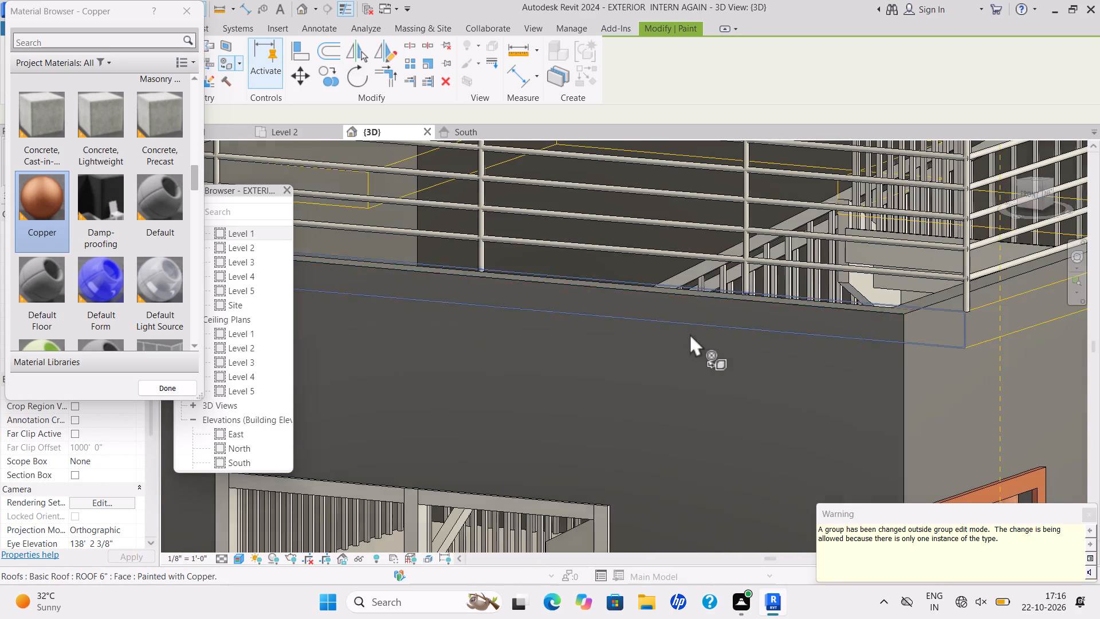
Paint the left side edge of the staircase tower's roof slab, below the railing, with Copper.
{"action": "scroll", "coordinate": [686, 335], "scroll_direction": "down", "scroll_amount": 1}
{"action": "middle_click_drag", "start_coordinate": [685, 338], "coordinate": [834, 337], "text": "shift"}
{"action": "scroll", "coordinate": [834, 337], "scroll_direction": "down", "scroll_amount": 1, "text": "shift"}
{"action": "scroll", "coordinate": [480, 308], "scroll_direction": "up", "scroll_amount": 4}
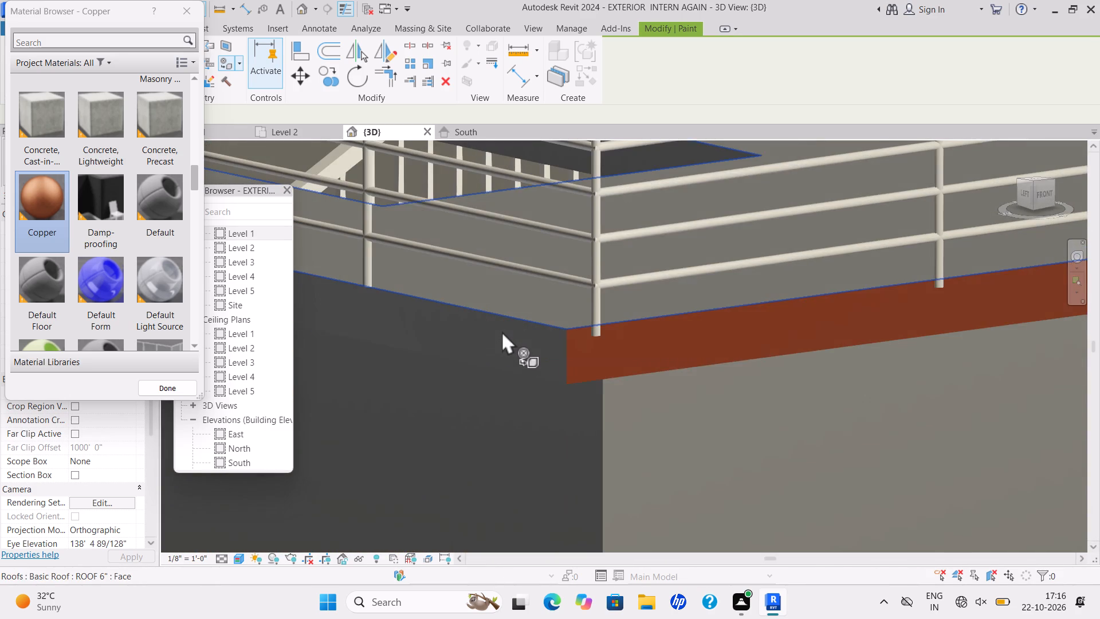
{"action": "left_click", "coordinate": [502, 331]}
{"action": "scroll", "coordinate": [566, 339], "scroll_direction": "down", "scroll_amount": 3}
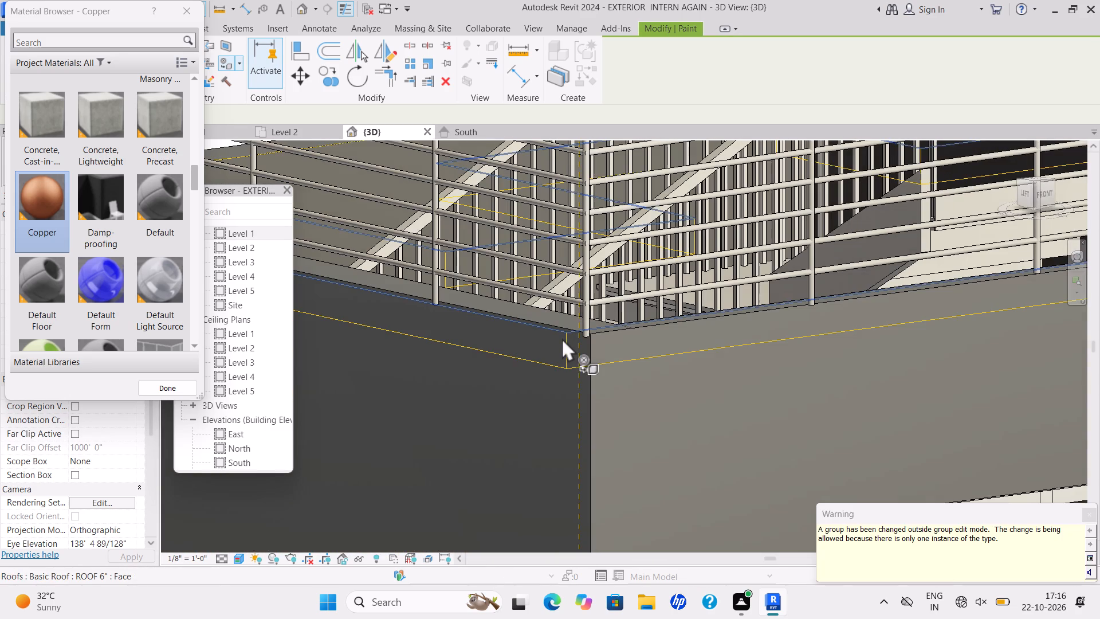
{"action": "left_click", "coordinate": [555, 340]}
{"action": "scroll", "coordinate": [634, 319], "scroll_direction": "down", "scroll_amount": 6}
{"action": "middle_click_drag", "start_coordinate": [650, 322], "coordinate": [619, 336], "text": "shift"}
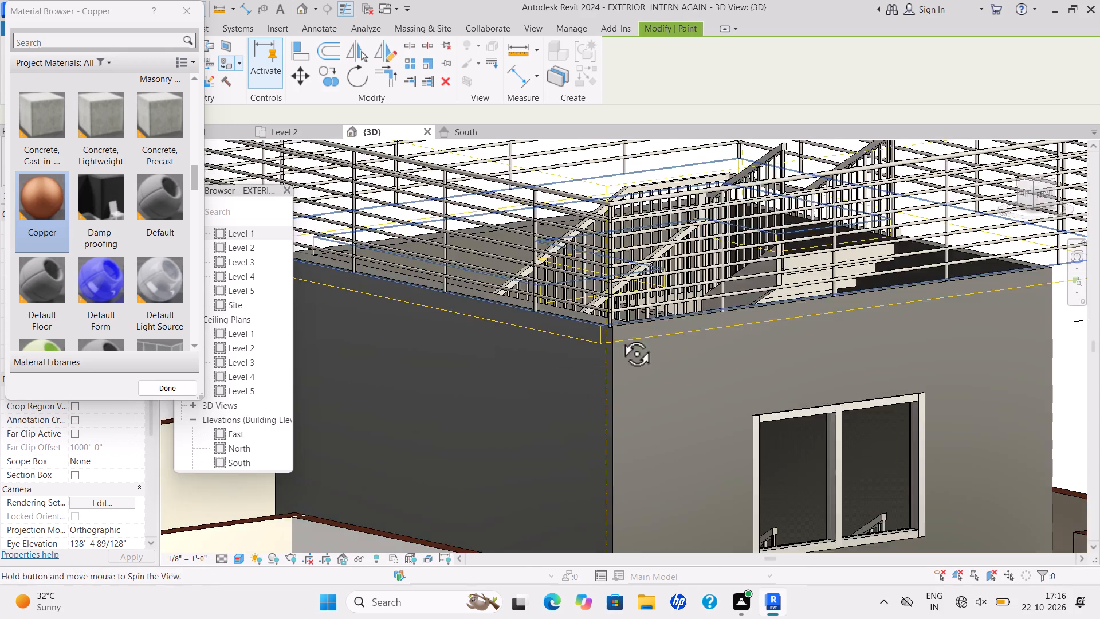
{"action": "middle_click_drag", "start_coordinate": [619, 336], "coordinate": [598, 342], "text": "shift"}
{"action": "scroll", "coordinate": [600, 341], "scroll_direction": "down", "scroll_amount": 1, "text": "shift"}
{"action": "scroll", "coordinate": [586, 330], "scroll_direction": "down", "scroll_amount": 8}
{"action": "key", "text": "Escape"}
{"action": "middle_click_drag", "start_coordinate": [598, 342], "coordinate": [481, 382]}
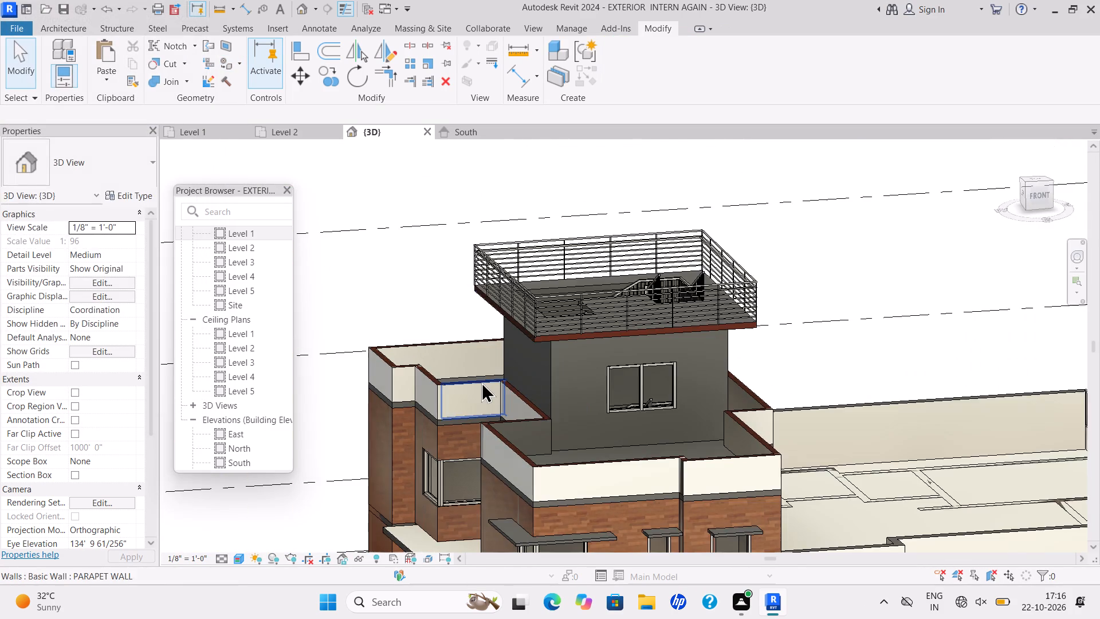
{"action": "scroll", "coordinate": [510, 352], "scroll_direction": "down", "scroll_amount": 4}
{"action": "scroll", "coordinate": [115, 339], "scroll_direction": "down", "scroll_amount": 1}
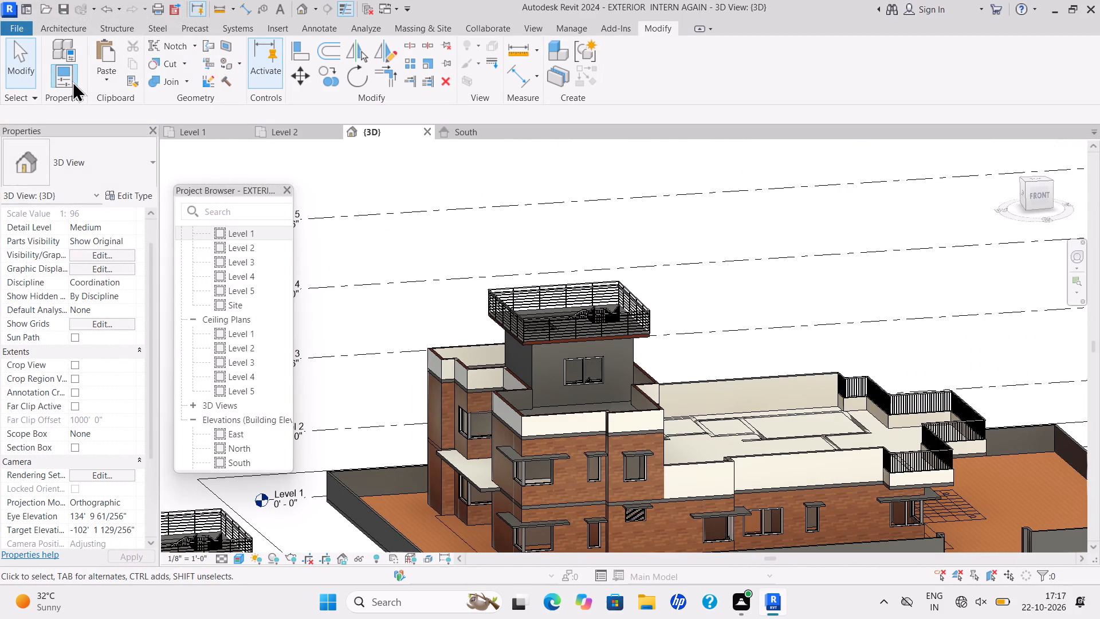
Paint the large main terrace floor beside the staircase tower with Wood - Stained.
{"action": "left_click", "coordinate": [655, 26]}
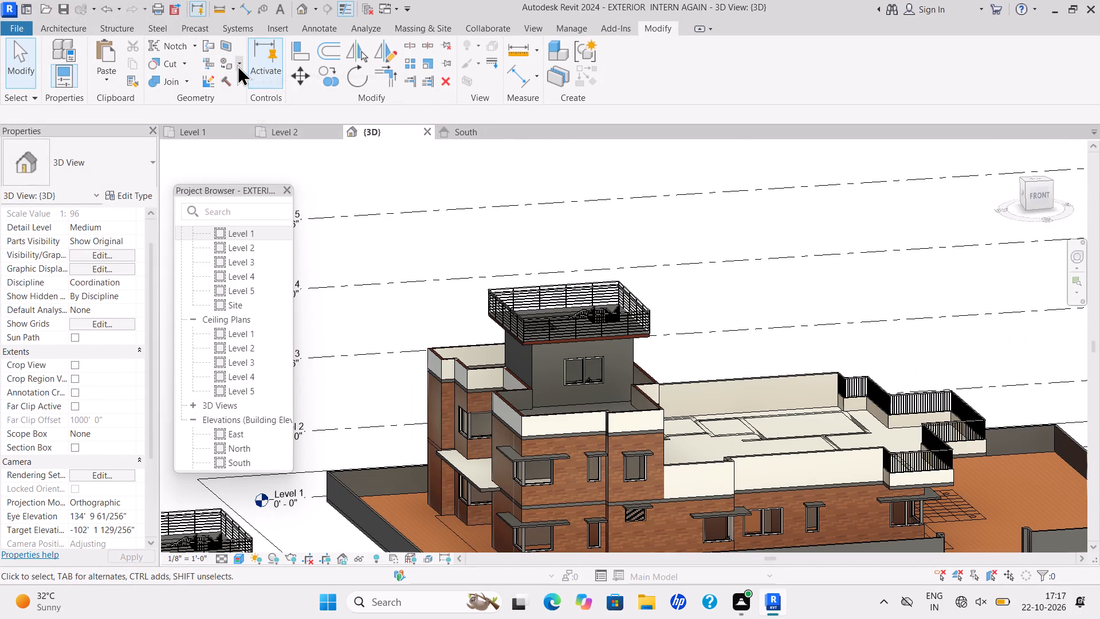
{"action": "left_click", "coordinate": [237, 66]}
{"action": "left_click", "coordinate": [243, 92]}
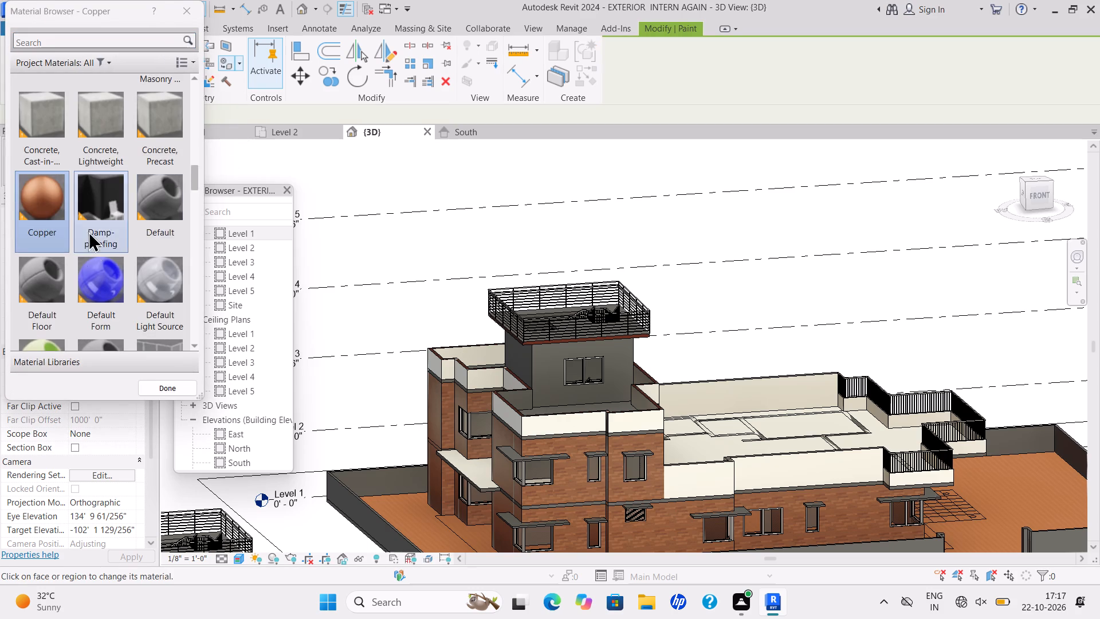
{"action": "scroll", "coordinate": [88, 231], "scroll_direction": "down", "scroll_amount": 14}
{"action": "left_click", "coordinate": [168, 237]}
{"action": "scroll", "coordinate": [345, 234], "scroll_direction": "down", "scroll_amount": 7}
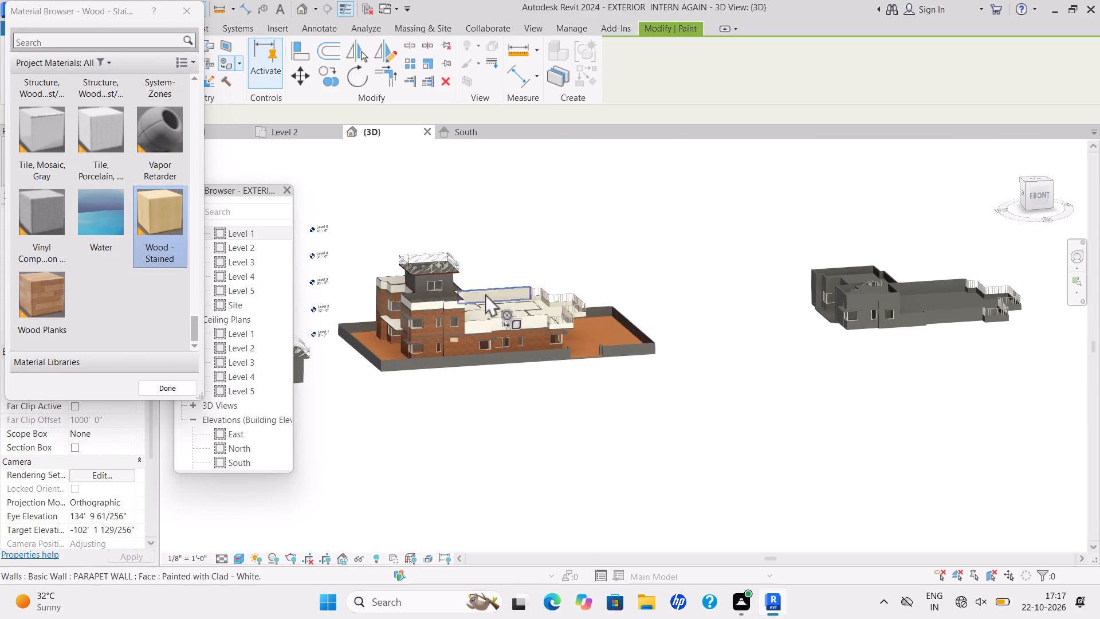
{"action": "scroll", "coordinate": [524, 347], "scroll_direction": "down", "scroll_amount": 1, "text": "shift"}
{"action": "middle_click_drag", "start_coordinate": [524, 347], "coordinate": [520, 425], "text": "shift"}
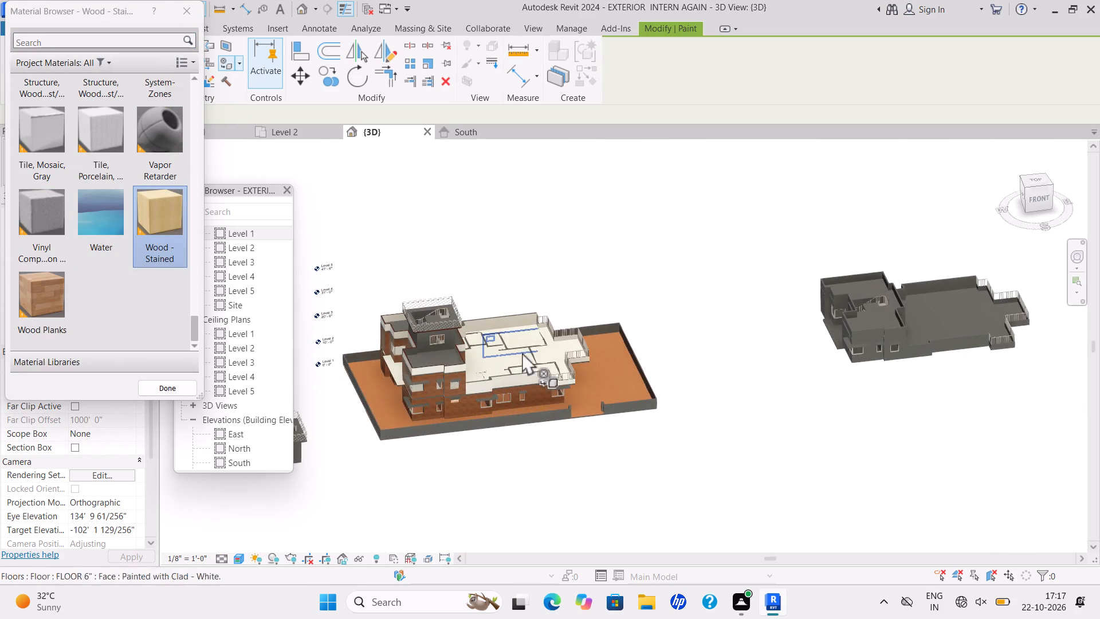
{"action": "scroll", "coordinate": [525, 335], "scroll_direction": "up", "scroll_amount": 6}
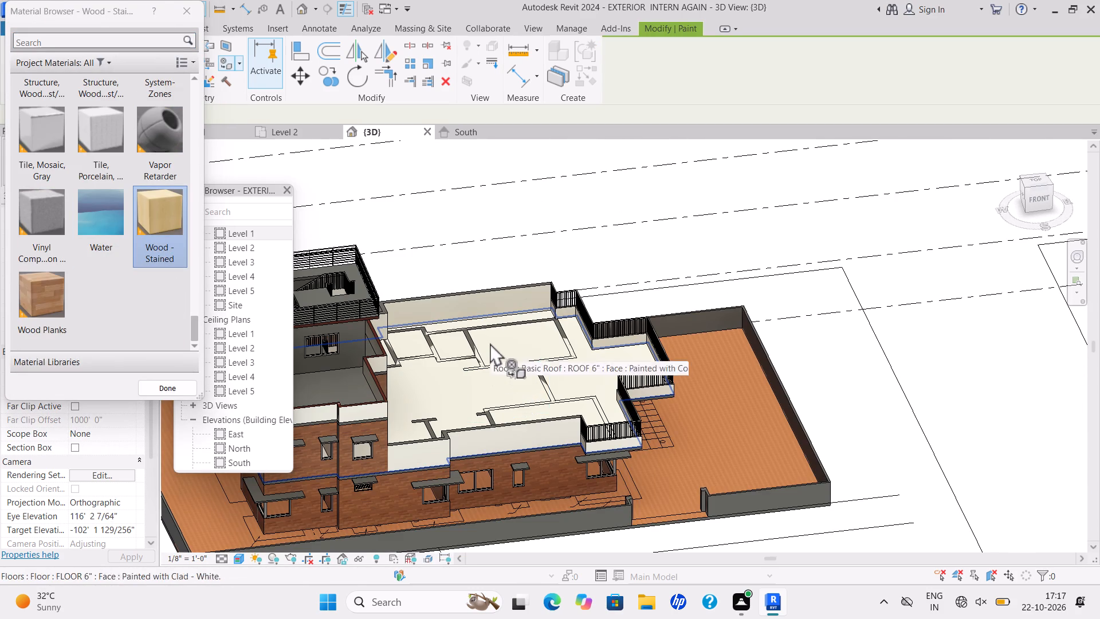
{"action": "left_click", "coordinate": [490, 343]}
Paint the roof terrace surface in front of the staircase tower with Wood - Stained.
{"action": "scroll", "coordinate": [586, 324], "scroll_direction": "up", "scroll_amount": 5}
{"action": "scroll", "coordinate": [542, 328], "scroll_direction": "down", "scroll_amount": 1}
{"action": "middle_click_drag", "start_coordinate": [549, 328], "coordinate": [584, 328]}
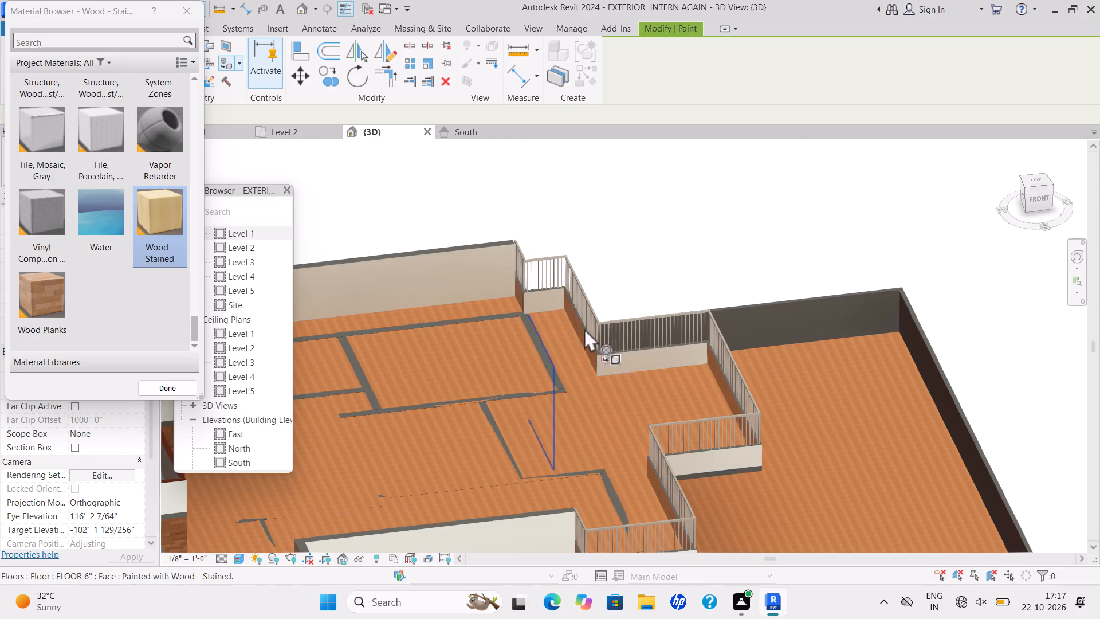
{"action": "middle_click_drag", "start_coordinate": [584, 328], "coordinate": [744, 314]}
{"action": "scroll", "coordinate": [738, 315], "scroll_direction": "down", "scroll_amount": 1}
{"action": "scroll", "coordinate": [366, 284], "scroll_direction": "up", "scroll_amount": 1}
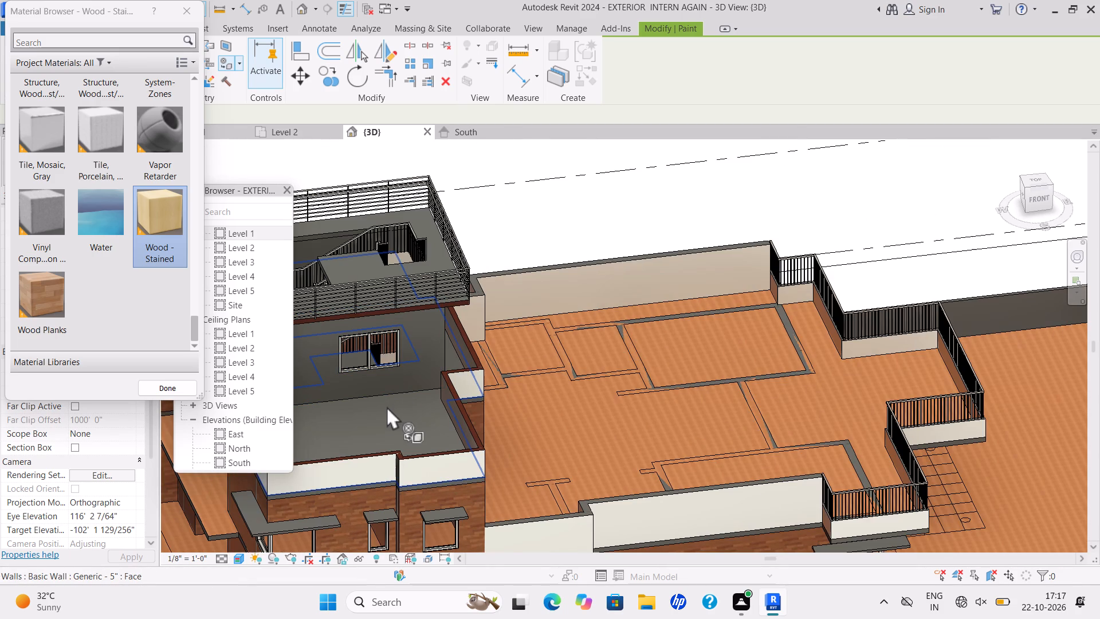
{"action": "left_click", "coordinate": [386, 416]}
{"action": "scroll", "coordinate": [441, 334], "scroll_direction": "down", "scroll_amount": 3}
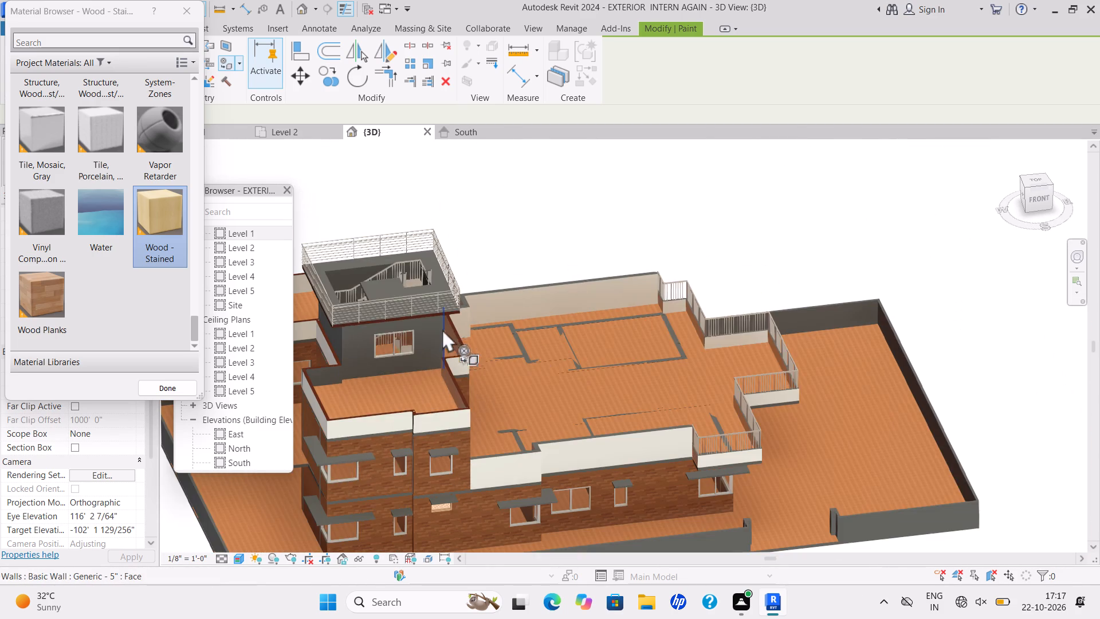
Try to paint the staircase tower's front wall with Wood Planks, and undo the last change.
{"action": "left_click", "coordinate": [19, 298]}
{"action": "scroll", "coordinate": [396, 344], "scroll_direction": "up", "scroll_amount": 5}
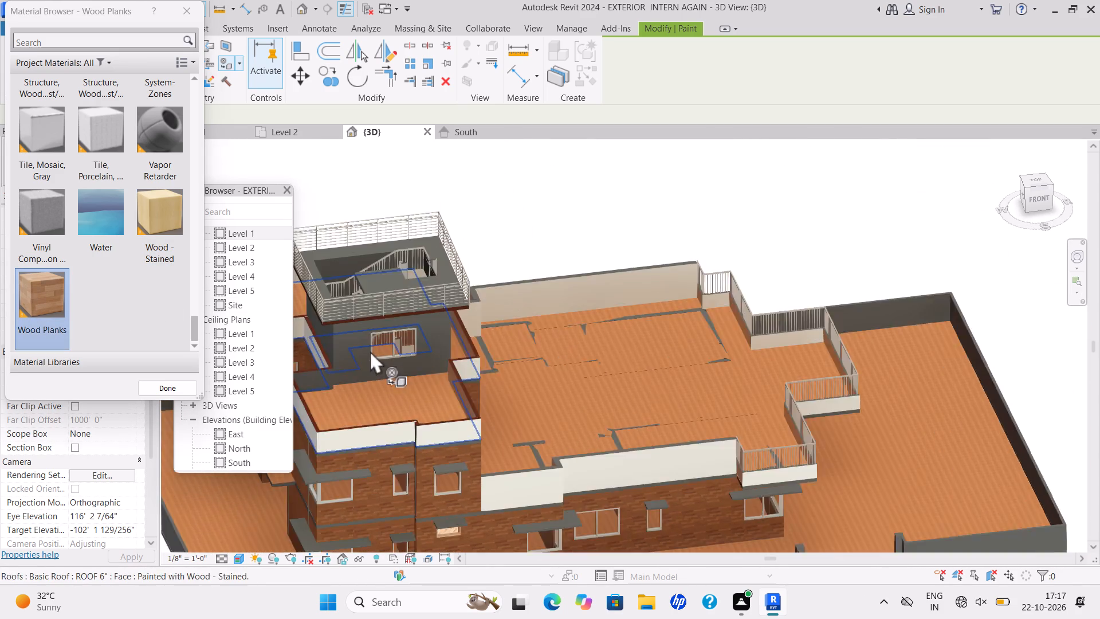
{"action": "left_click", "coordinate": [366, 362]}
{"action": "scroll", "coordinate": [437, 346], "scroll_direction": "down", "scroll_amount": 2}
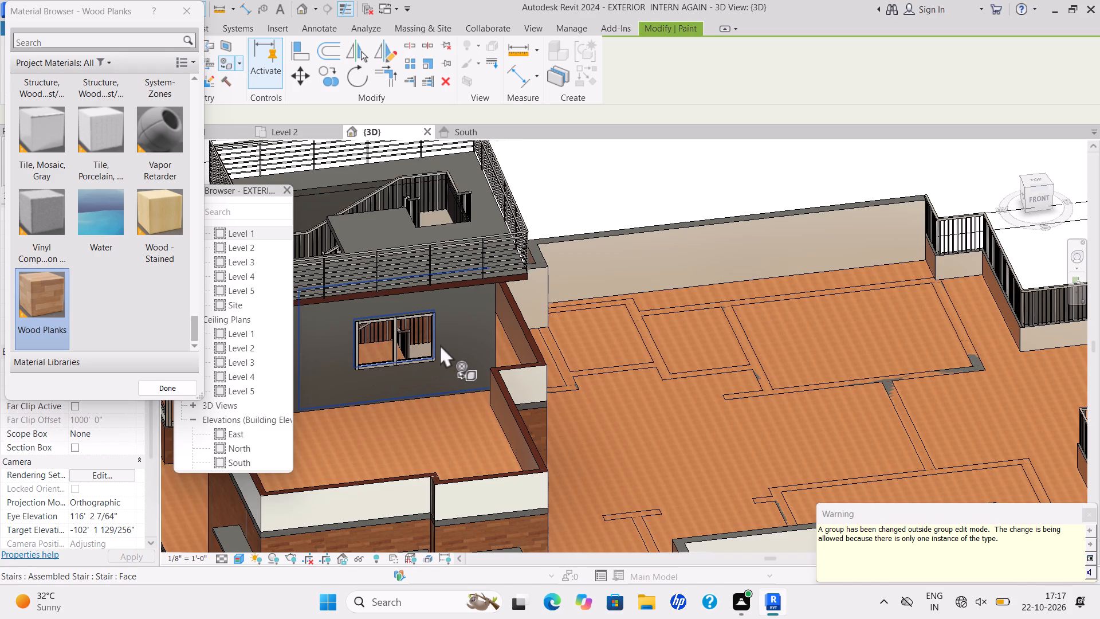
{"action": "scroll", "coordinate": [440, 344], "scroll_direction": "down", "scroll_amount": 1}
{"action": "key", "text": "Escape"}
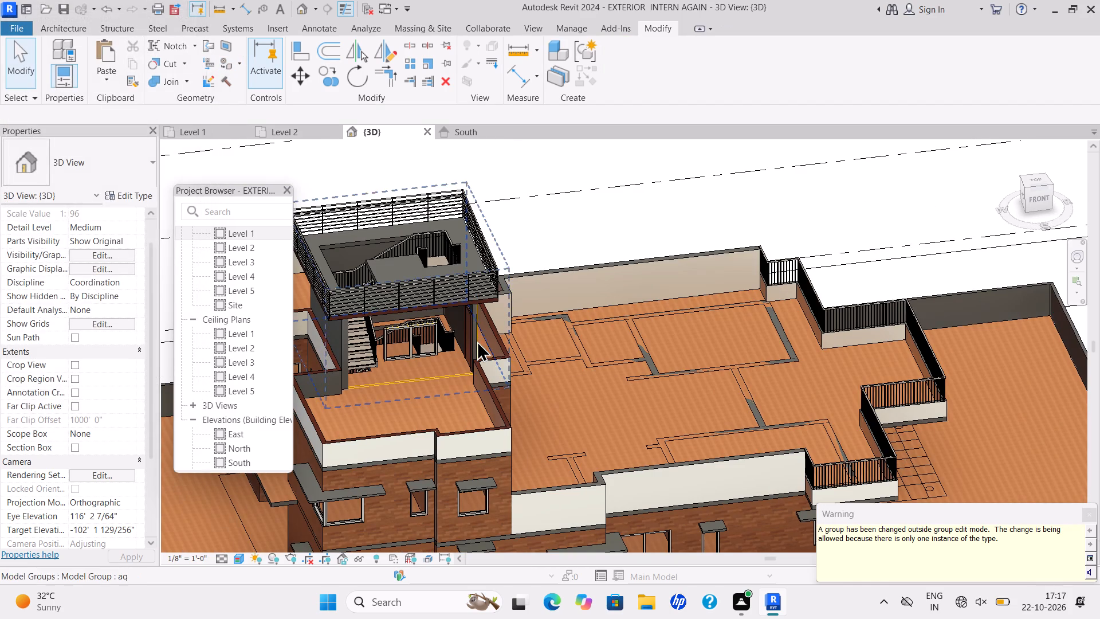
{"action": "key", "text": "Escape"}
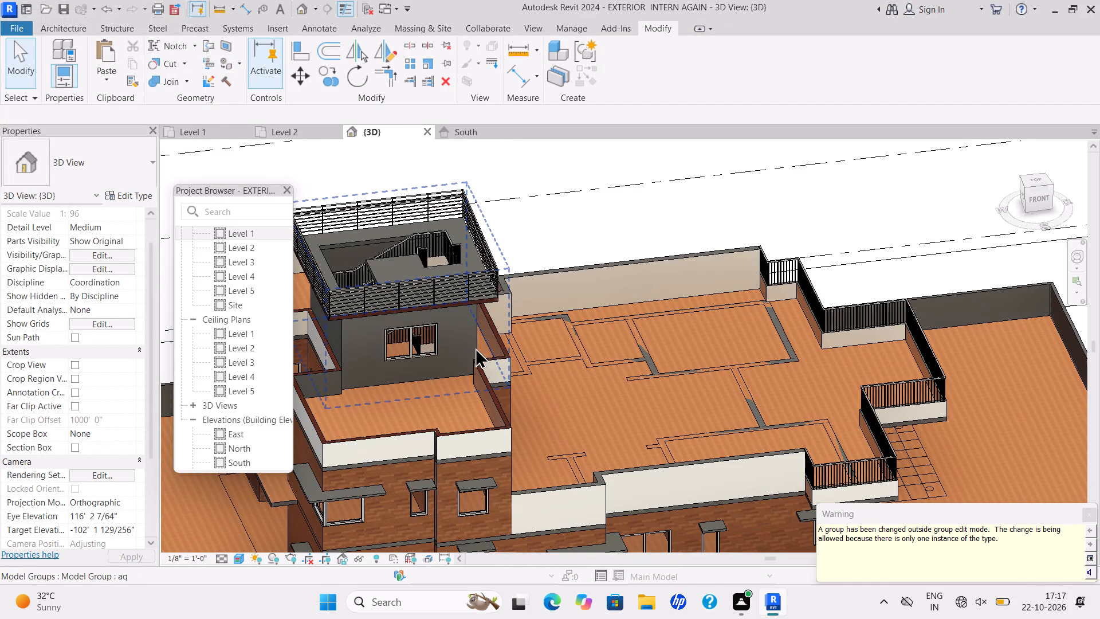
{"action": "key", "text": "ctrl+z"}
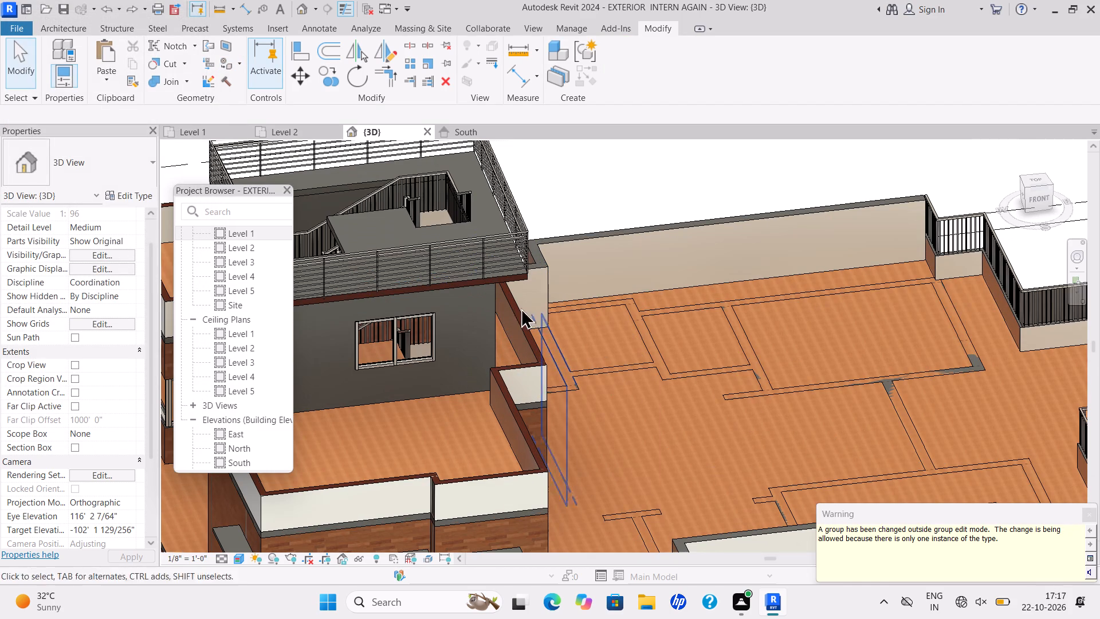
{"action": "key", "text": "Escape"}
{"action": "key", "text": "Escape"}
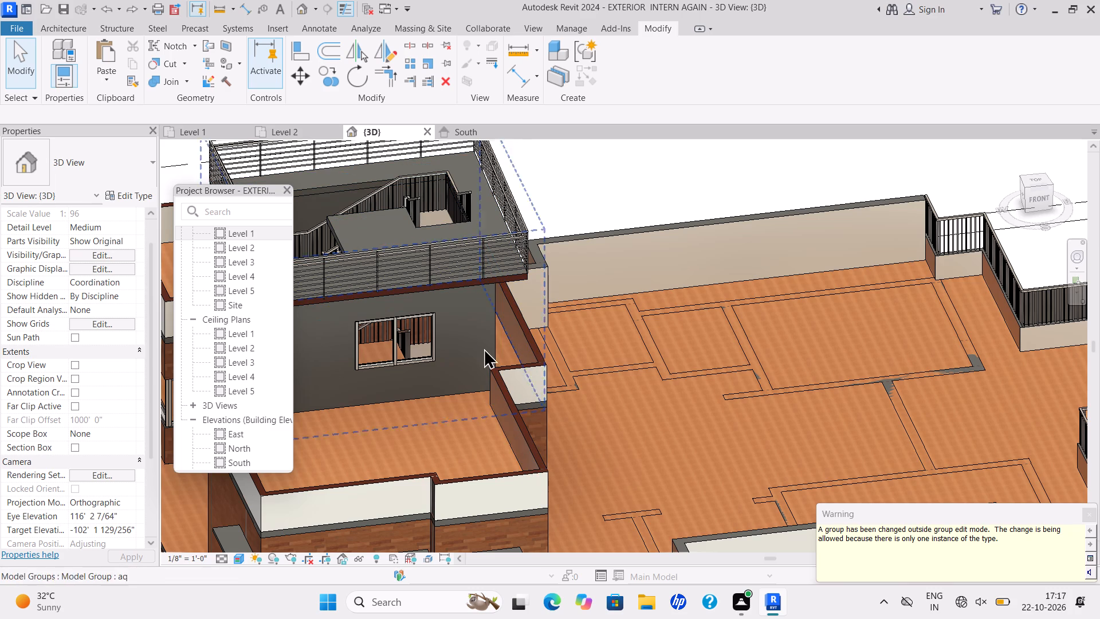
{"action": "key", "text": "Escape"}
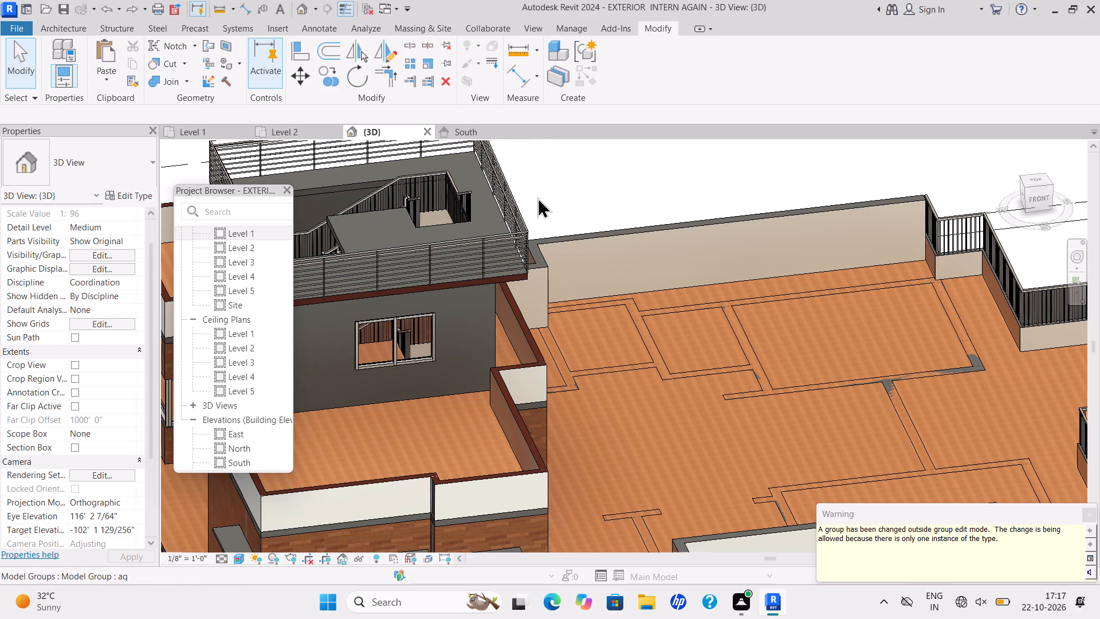
Ungroup the staircase tower's model group aq into individual elements.
{"action": "left_click", "coordinate": [506, 231]}
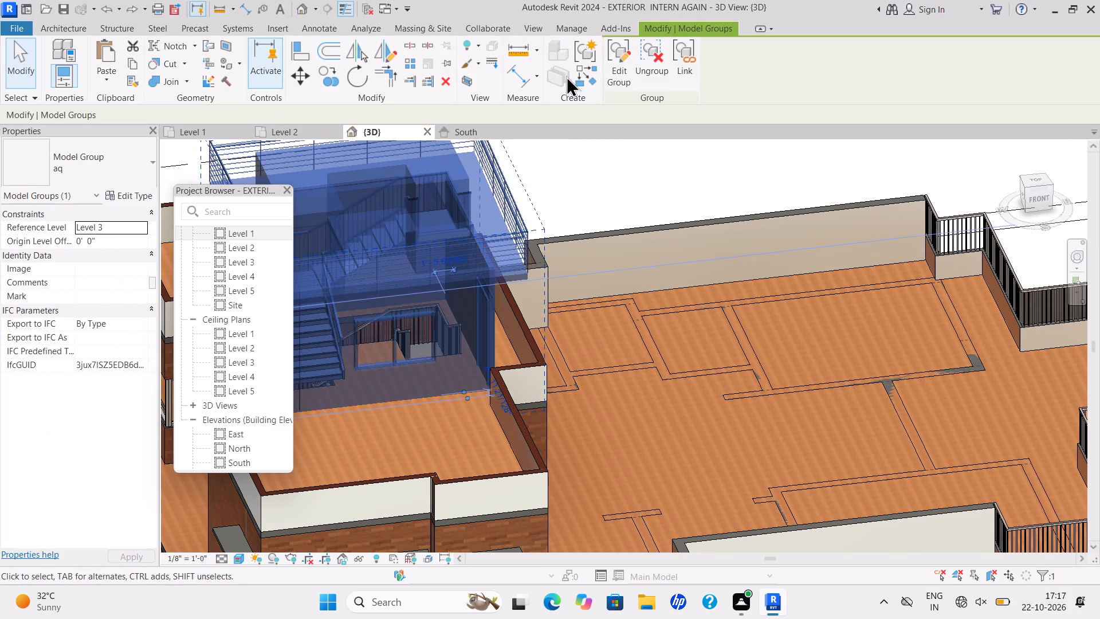
{"action": "left_click", "coordinate": [650, 68]}
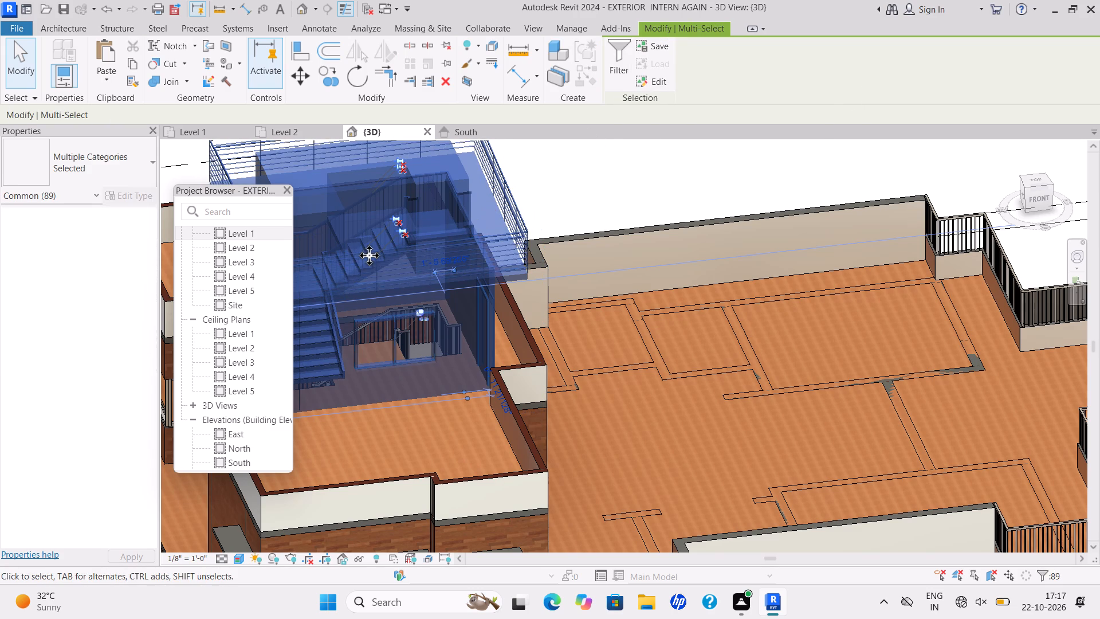
{"action": "key", "text": "Escape"}
{"action": "key", "text": "Escape"}
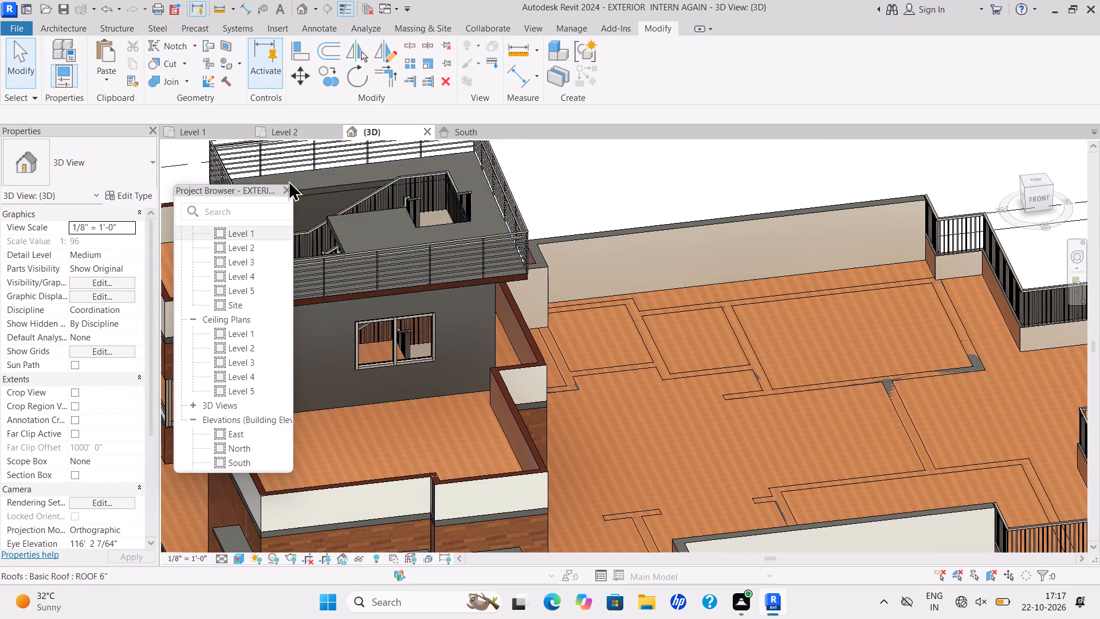
Paint the staircase tower's front wall with the window and its right wall with the door with Wood Planks.
{"action": "left_click", "coordinate": [235, 58]}
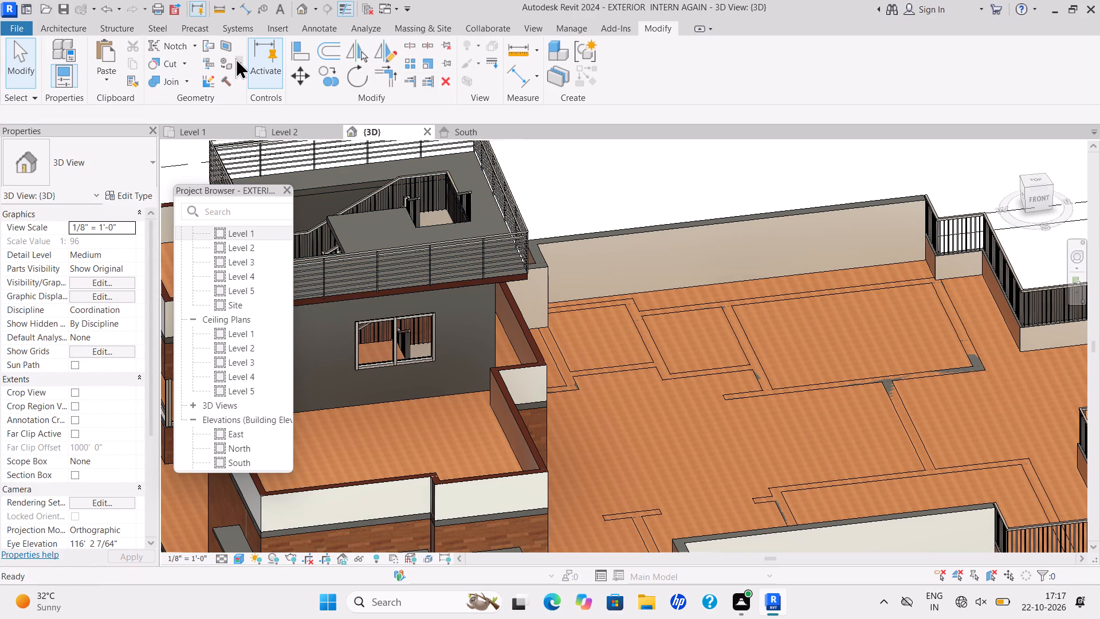
{"action": "left_click", "coordinate": [65, 306]}
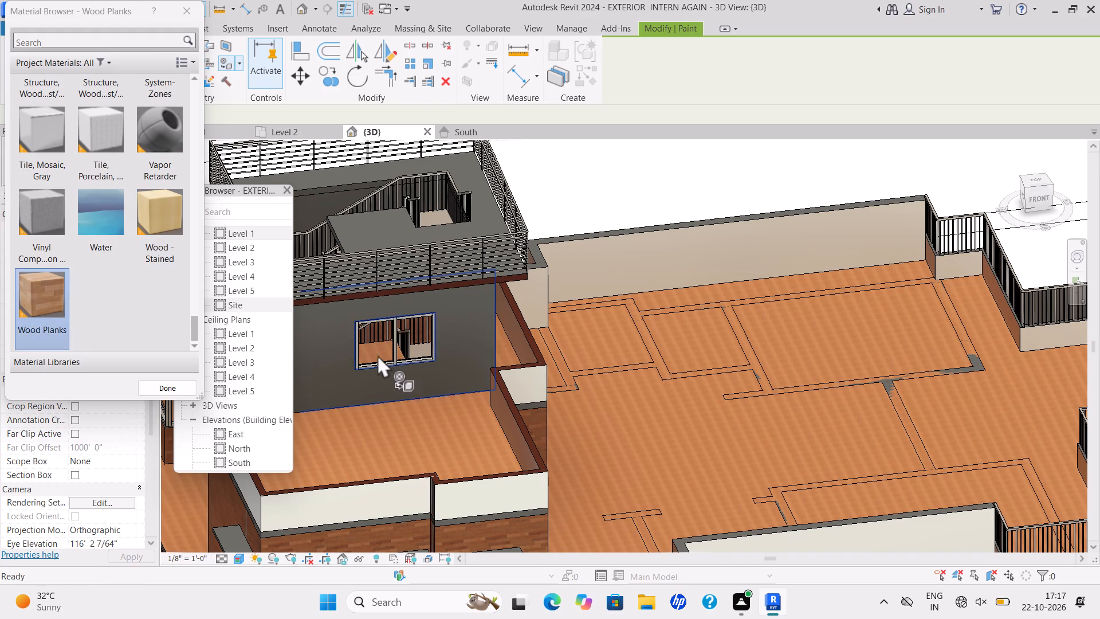
{"action": "left_click", "coordinate": [340, 366]}
{"action": "scroll", "coordinate": [435, 368], "scroll_direction": "down", "scroll_amount": 4}
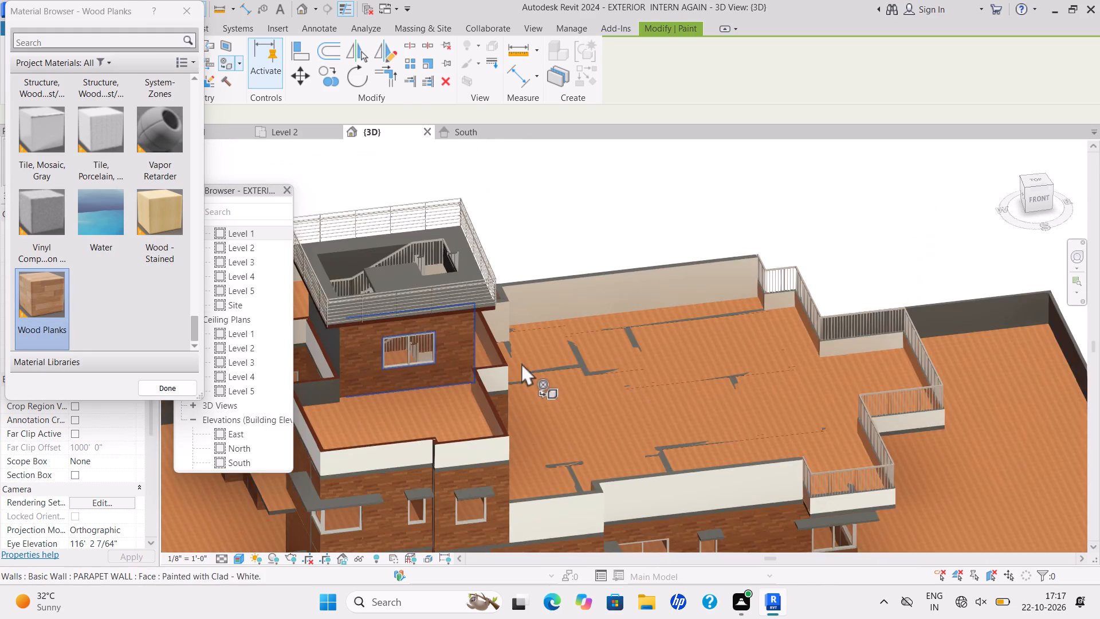
{"action": "scroll", "coordinate": [541, 368], "scroll_direction": "down", "scroll_amount": 1}
{"action": "middle_click_drag", "start_coordinate": [537, 370], "coordinate": [417, 375], "text": "shift"}
{"action": "scroll", "coordinate": [435, 352], "scroll_direction": "up", "scroll_amount": 4}
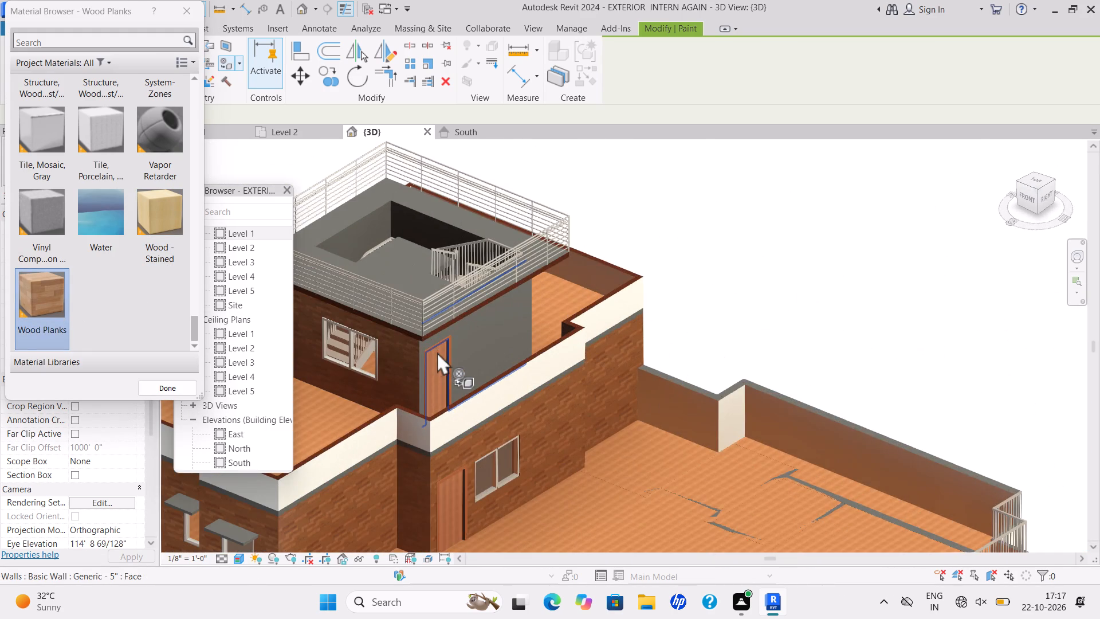
{"action": "left_click", "coordinate": [494, 329]}
Paint the staircase tower's remaining unpainted back and left walls with Wood Planks.
{"action": "scroll", "coordinate": [539, 326], "scroll_direction": "down", "scroll_amount": 2}
{"action": "middle_click_drag", "start_coordinate": [539, 326], "coordinate": [364, 377]}
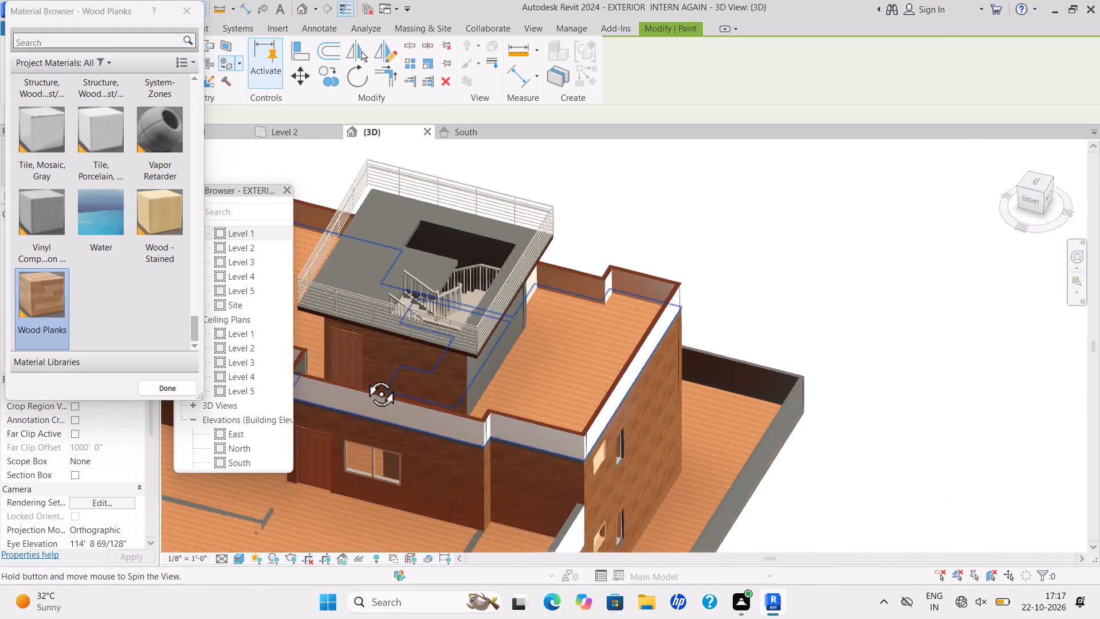
{"action": "middle_click_drag", "start_coordinate": [364, 377], "coordinate": [357, 379]}
{"action": "scroll", "coordinate": [471, 363], "scroll_direction": "up", "scroll_amount": 4}
{"action": "middle_click_drag", "start_coordinate": [468, 375], "coordinate": [411, 374], "text": "shift"}
{"action": "left_click", "coordinate": [442, 372]}
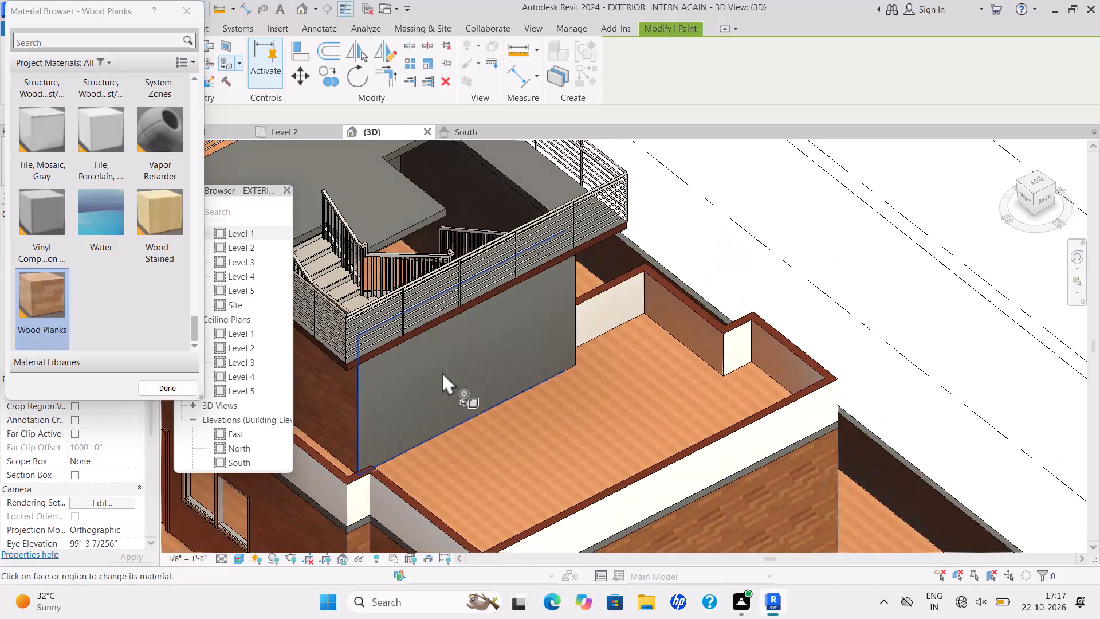
{"action": "scroll", "coordinate": [560, 350], "scroll_direction": "down", "scroll_amount": 2}
{"action": "middle_click_drag", "start_coordinate": [557, 351], "coordinate": [383, 379], "text": "shift"}
{"action": "scroll", "coordinate": [489, 352], "scroll_direction": "up", "scroll_amount": 3}
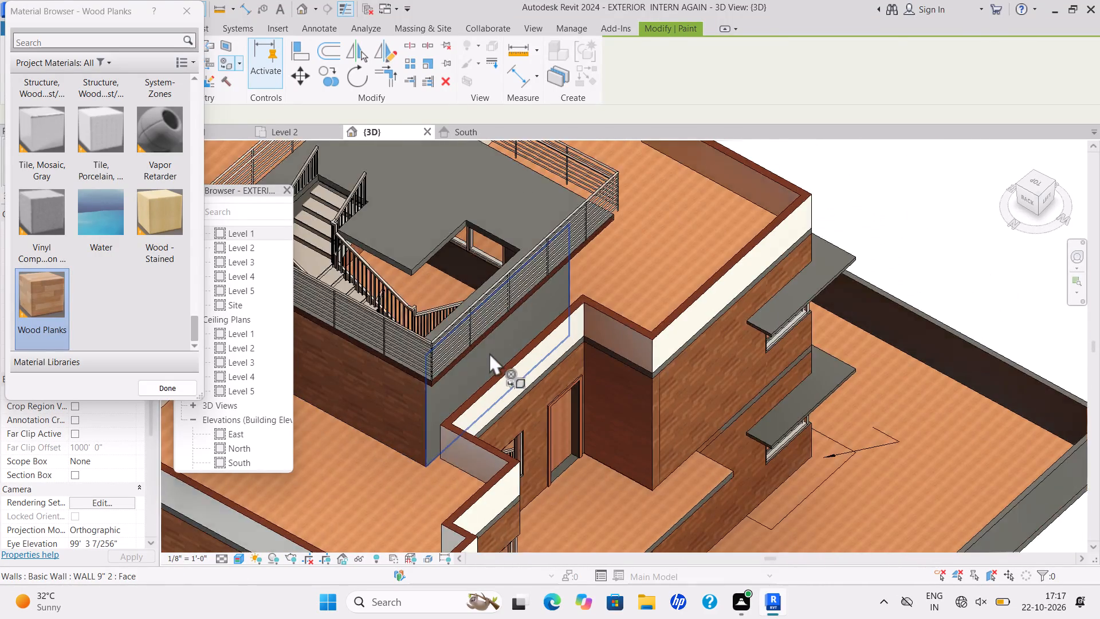
{"action": "scroll", "coordinate": [489, 352], "scroll_direction": "up", "scroll_amount": 1}
{"action": "left_click", "coordinate": [490, 352]}
Paint the top surface of the staircase tower's roof slab with Wood - Stained.
{"action": "scroll", "coordinate": [482, 368], "scroll_direction": "down", "scroll_amount": 2}
{"action": "middle_click_drag", "start_coordinate": [478, 373], "coordinate": [560, 339], "text": "shift"}
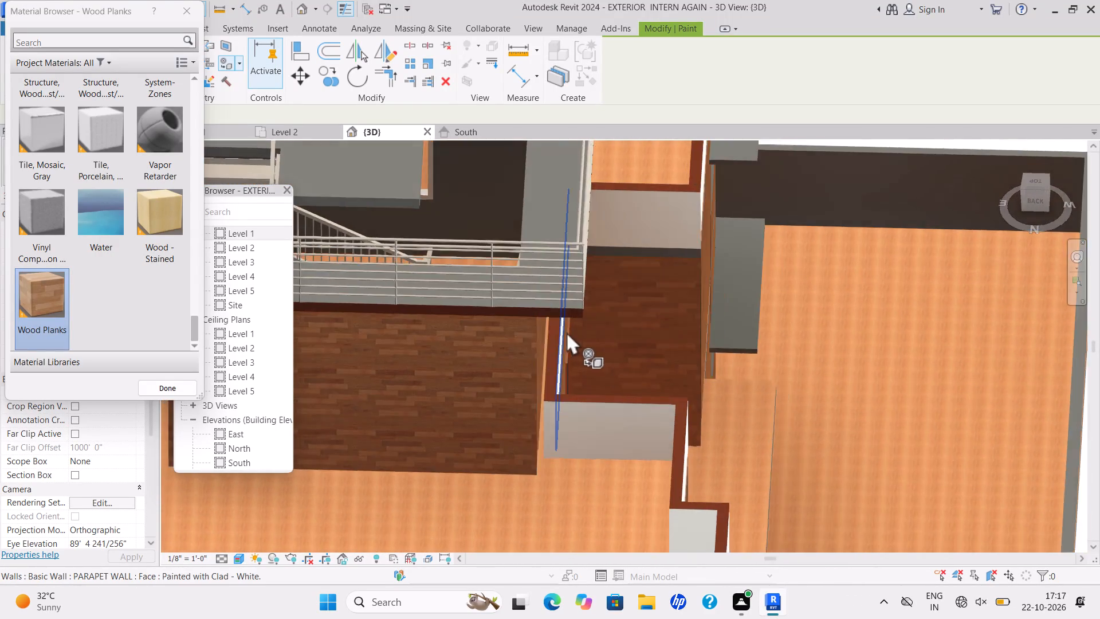
{"action": "scroll", "coordinate": [568, 330], "scroll_direction": "down", "scroll_amount": 2}
{"action": "middle_click_drag", "start_coordinate": [568, 329], "coordinate": [454, 335], "text": "shift"}
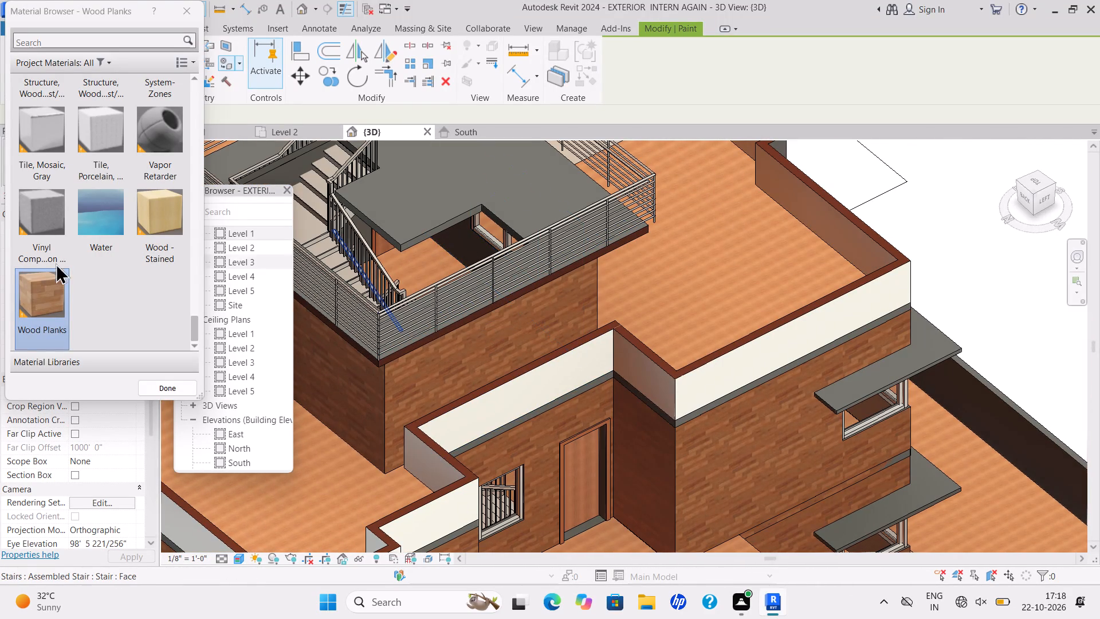
{"action": "left_click", "coordinate": [148, 234]}
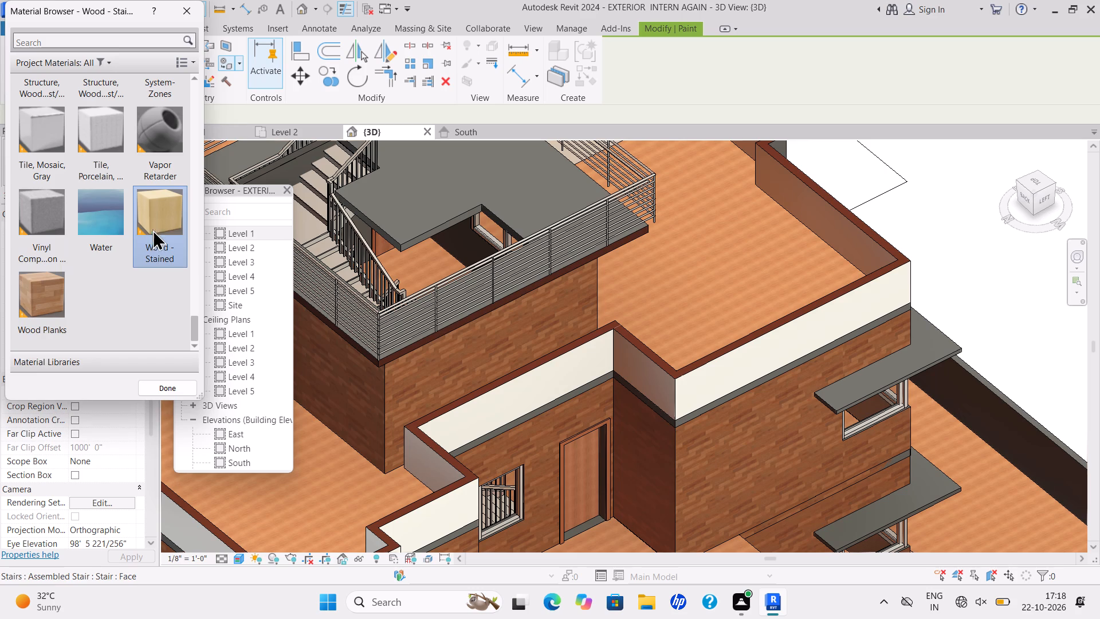
{"action": "left_click", "coordinate": [539, 185]}
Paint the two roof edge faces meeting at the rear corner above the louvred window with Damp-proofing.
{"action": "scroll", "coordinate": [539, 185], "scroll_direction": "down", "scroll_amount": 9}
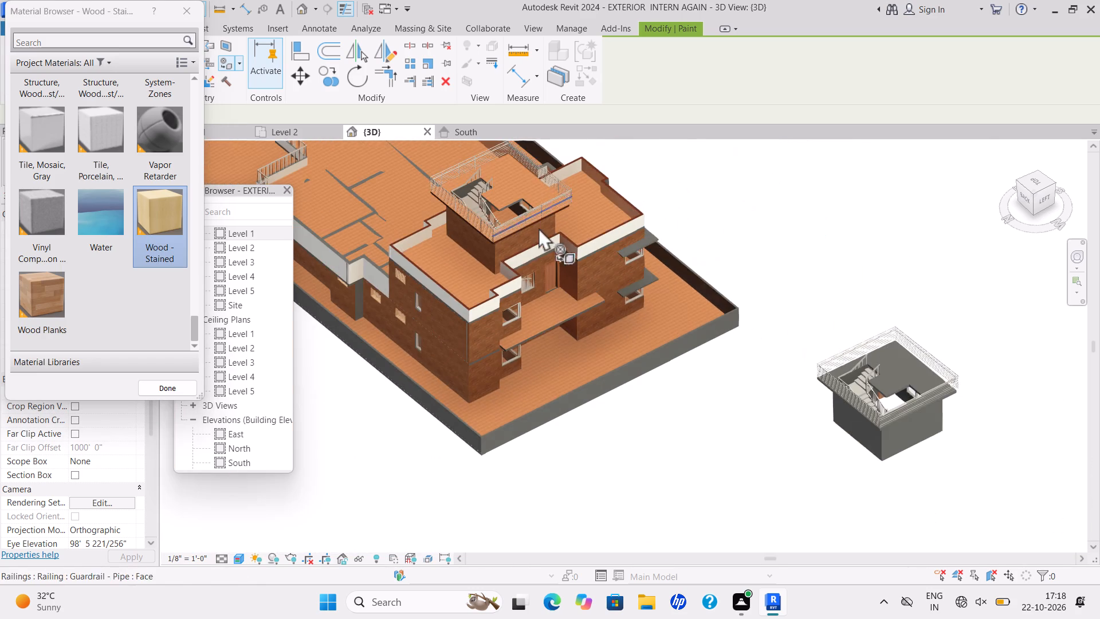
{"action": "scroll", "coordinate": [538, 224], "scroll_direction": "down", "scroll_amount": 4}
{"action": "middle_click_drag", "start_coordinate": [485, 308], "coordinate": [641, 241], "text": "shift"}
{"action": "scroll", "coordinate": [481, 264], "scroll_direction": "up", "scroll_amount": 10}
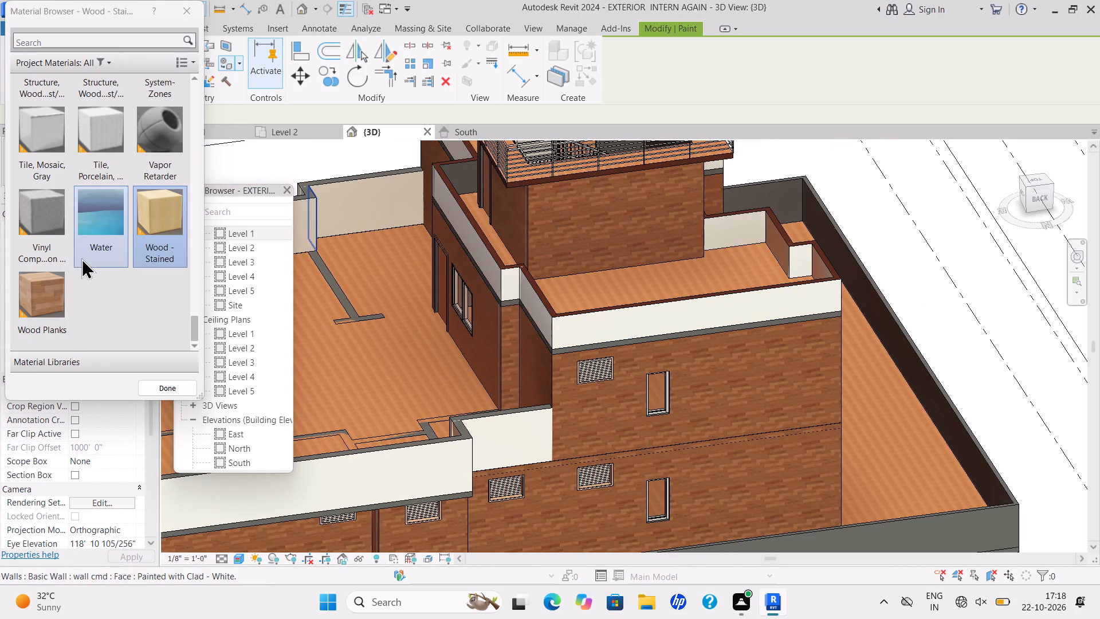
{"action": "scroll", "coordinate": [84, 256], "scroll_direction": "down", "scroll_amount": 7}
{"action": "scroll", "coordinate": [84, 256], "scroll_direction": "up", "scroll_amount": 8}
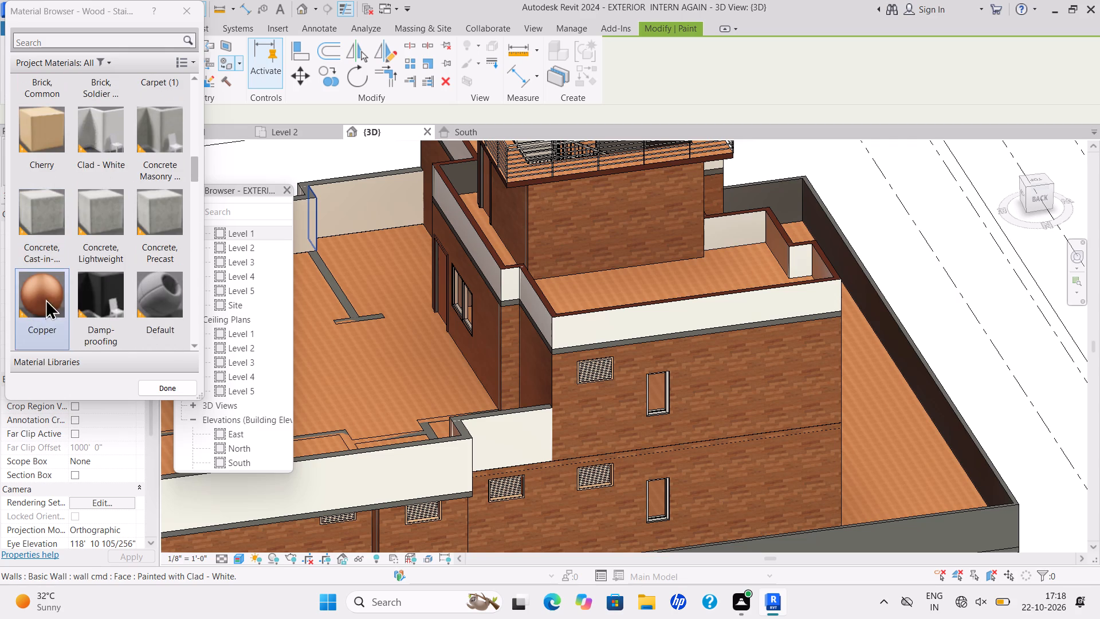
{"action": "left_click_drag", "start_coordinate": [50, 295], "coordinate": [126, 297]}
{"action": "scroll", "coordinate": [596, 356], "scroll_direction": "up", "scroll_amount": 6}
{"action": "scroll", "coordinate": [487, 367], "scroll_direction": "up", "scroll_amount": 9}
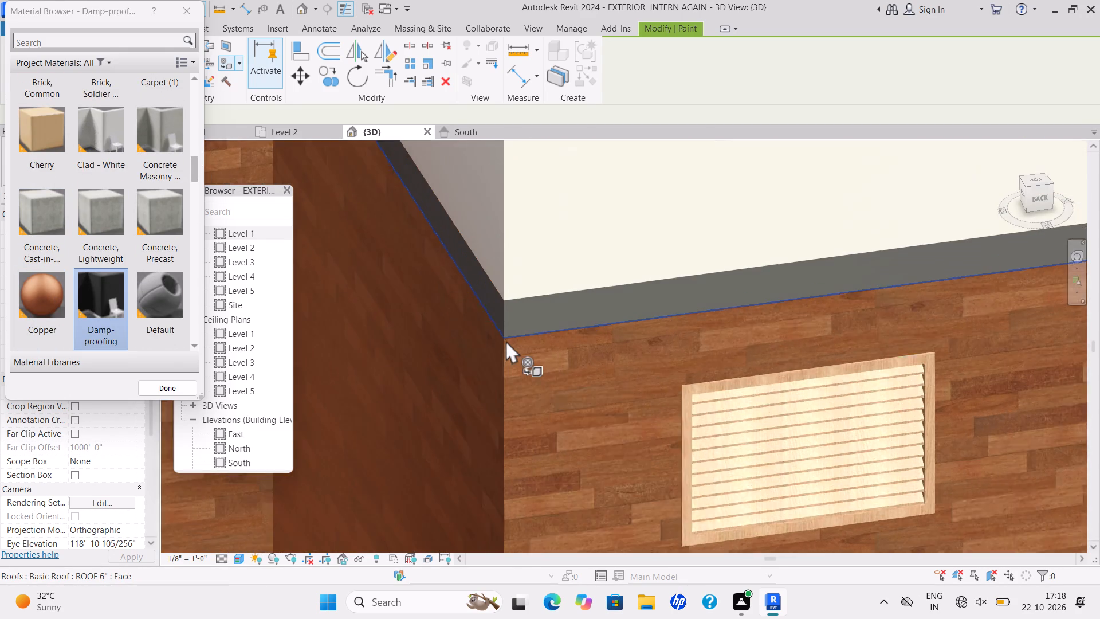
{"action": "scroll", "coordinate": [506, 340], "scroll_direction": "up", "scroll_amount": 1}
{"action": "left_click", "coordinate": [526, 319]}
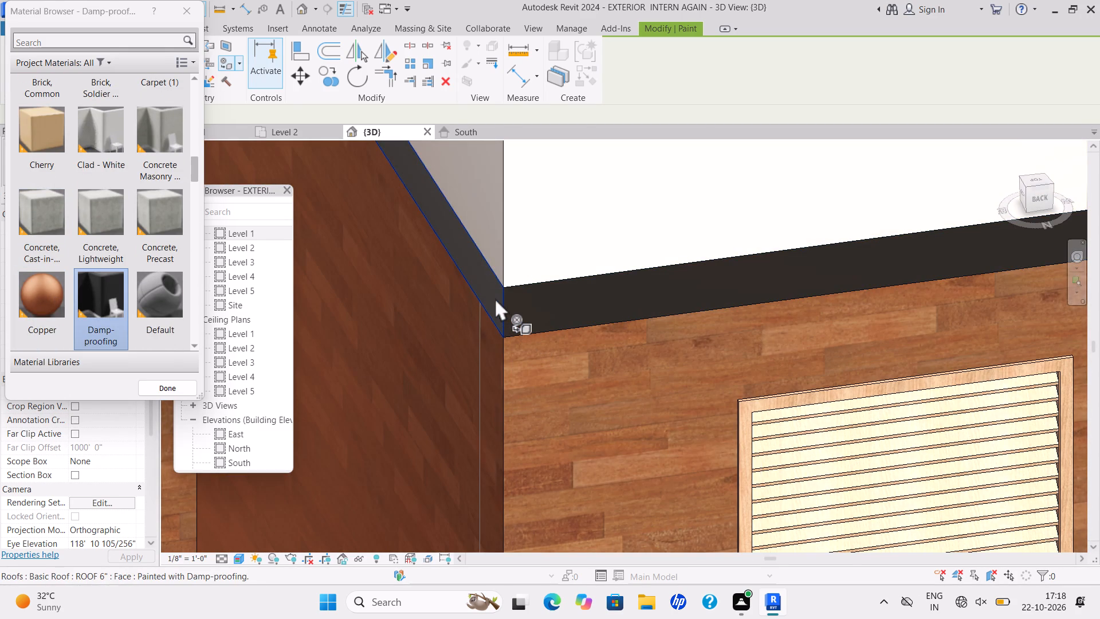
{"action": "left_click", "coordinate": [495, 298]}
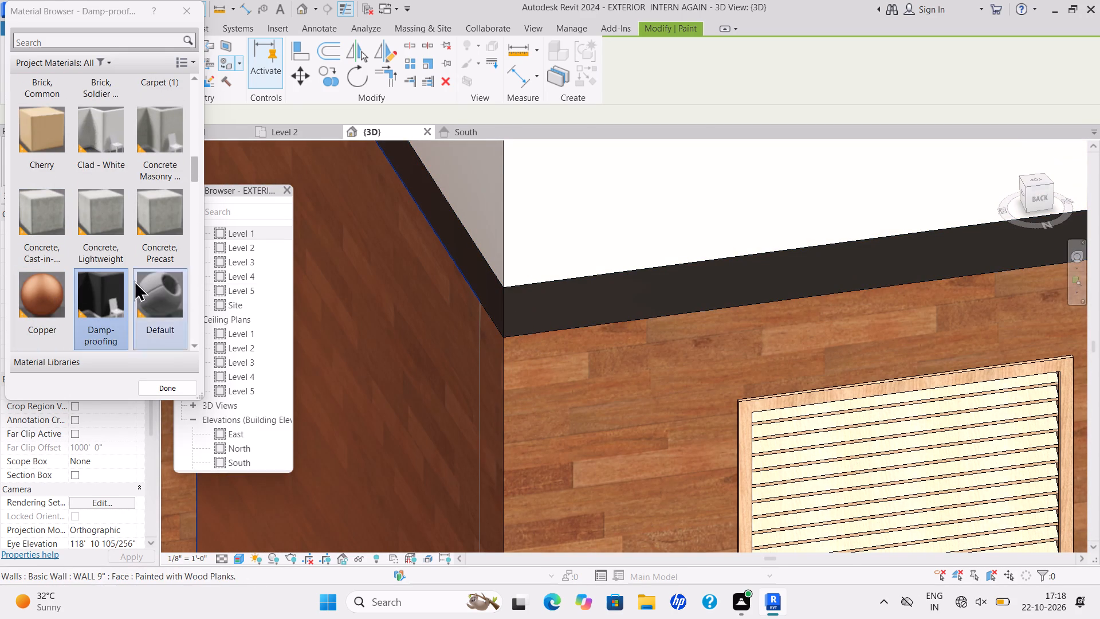
Repaint both Damp-proofing roof edge faces at the rear corner with Copper.
{"action": "left_click", "coordinate": [38, 294]}
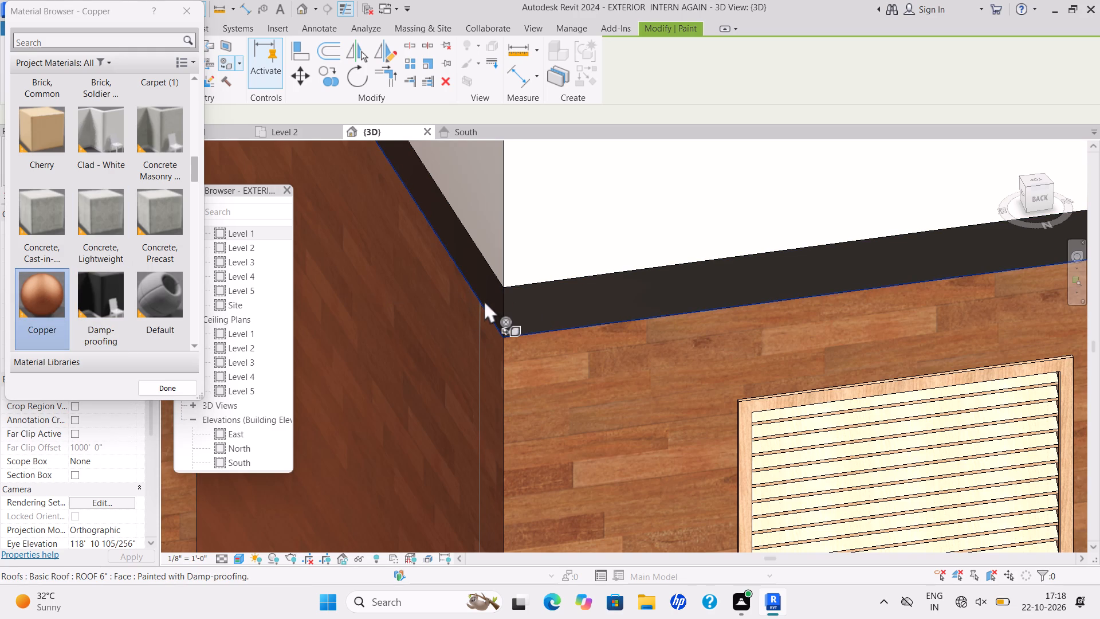
{"action": "left_click", "coordinate": [494, 297]}
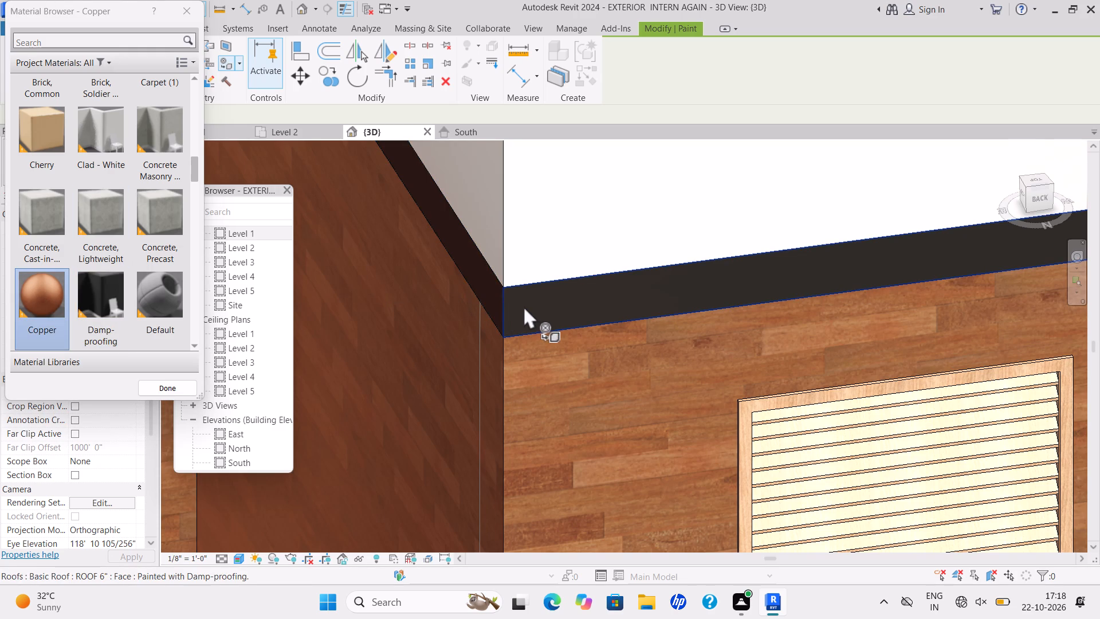
{"action": "left_click", "coordinate": [524, 306]}
Paint the roof edge above the narrow back-facing pier and the adjoining terrace wall with the window with Copper.
{"action": "scroll", "coordinate": [633, 308], "scroll_direction": "down", "scroll_amount": 13}
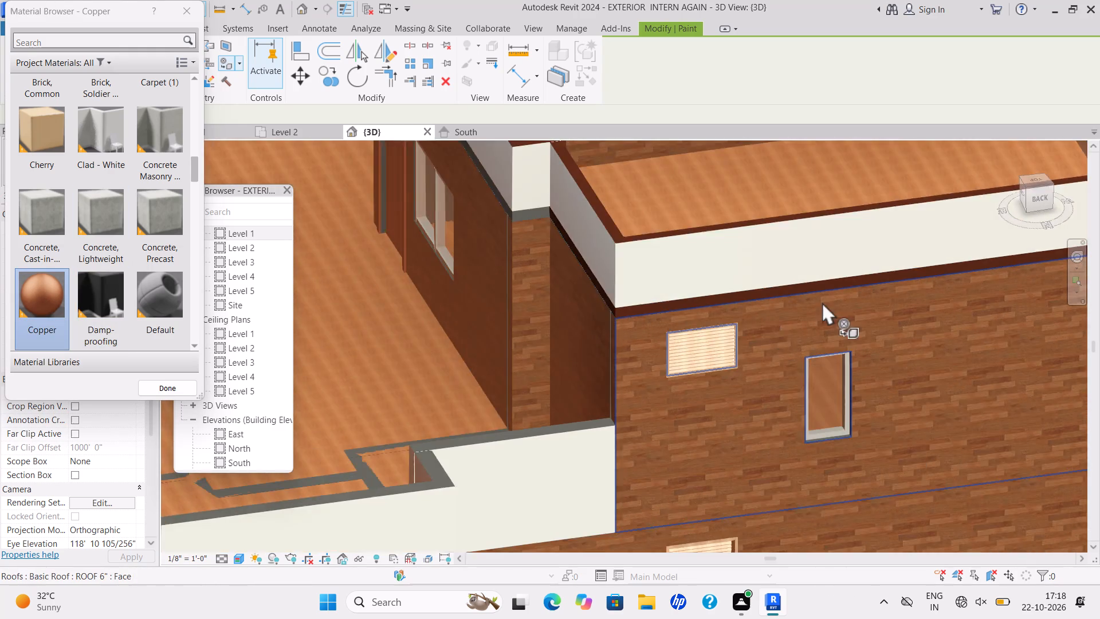
{"action": "scroll", "coordinate": [822, 302], "scroll_direction": "down", "scroll_amount": 2}
{"action": "scroll", "coordinate": [652, 252], "scroll_direction": "up", "scroll_amount": 6}
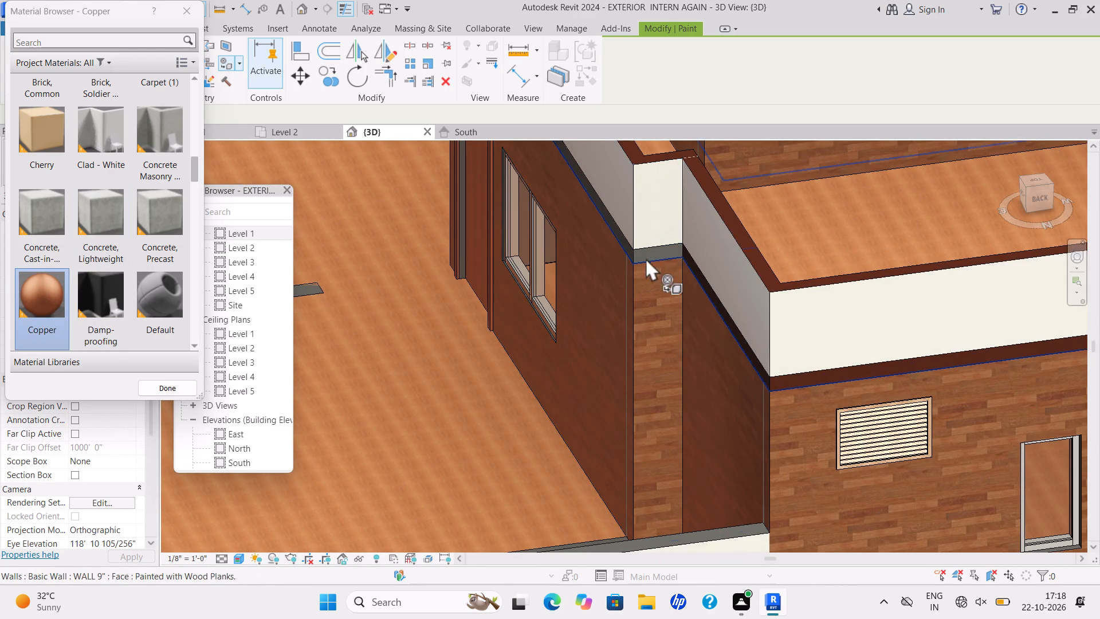
{"action": "scroll", "coordinate": [662, 238], "scroll_direction": "up", "scroll_amount": 5}
{"action": "scroll", "coordinate": [623, 276], "scroll_direction": "up", "scroll_amount": 3}
{"action": "left_click", "coordinate": [623, 265]}
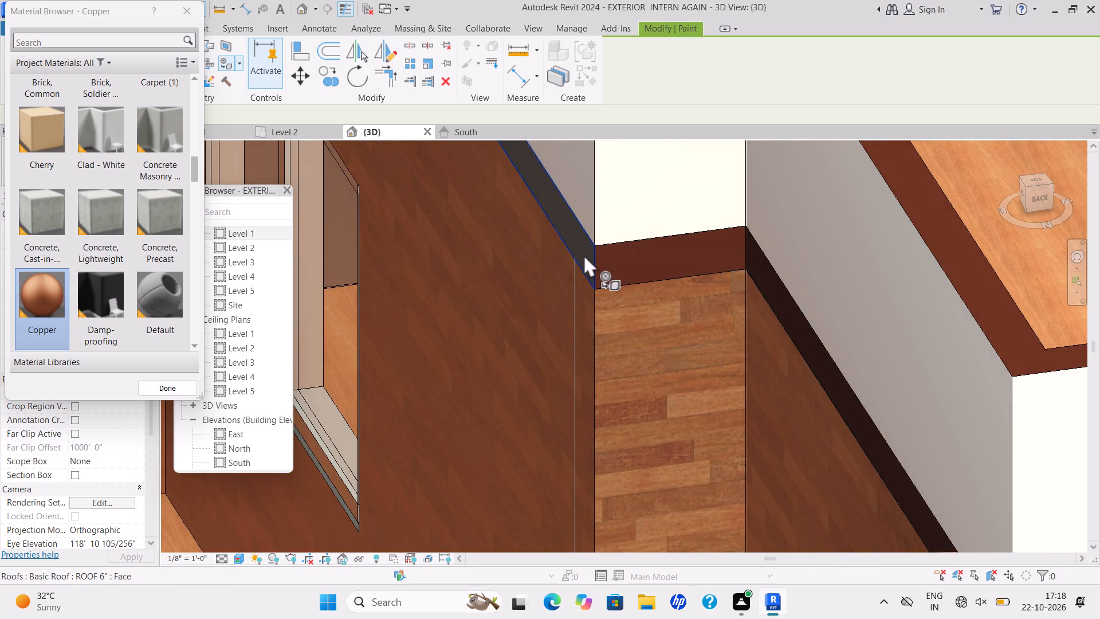
{"action": "left_click", "coordinate": [584, 254]}
Paint the short roof edge return beside the terrace door and the adjoining long right-side roof edge with Copper.
{"action": "scroll", "coordinate": [585, 245], "scroll_direction": "down", "scroll_amount": 2}
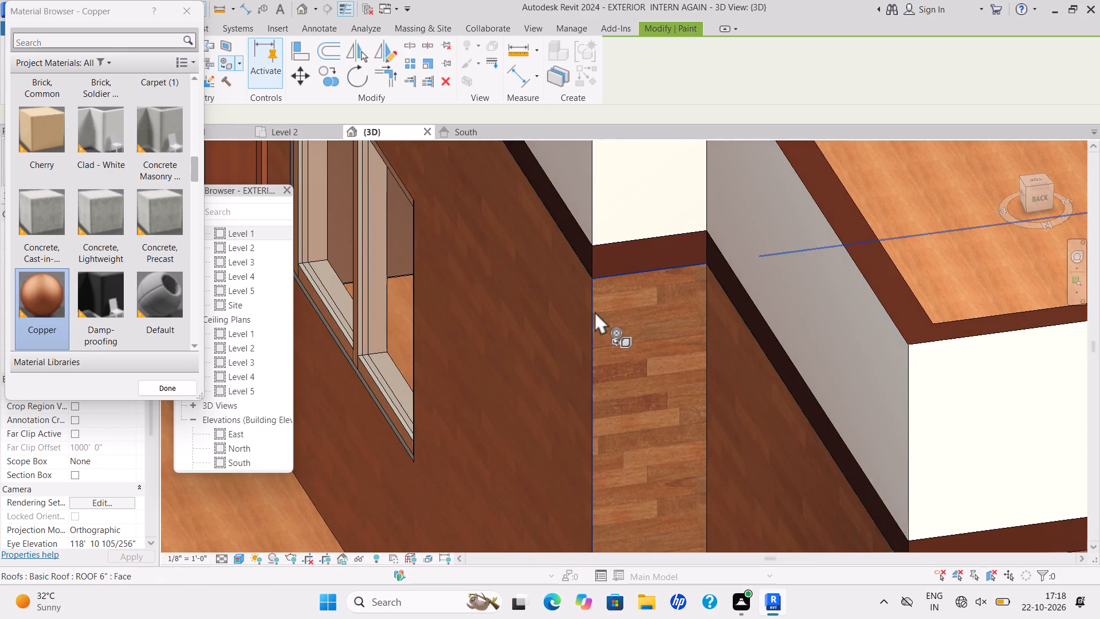
{"action": "scroll", "coordinate": [605, 310], "scroll_direction": "down", "scroll_amount": 2}
{"action": "middle_click_drag", "start_coordinate": [605, 310], "coordinate": [690, 299], "text": "shift"}
{"action": "scroll", "coordinate": [687, 299], "scroll_direction": "down", "scroll_amount": 12, "text": "shift"}
{"action": "middle_click_drag", "start_coordinate": [697, 267], "coordinate": [741, 297]}
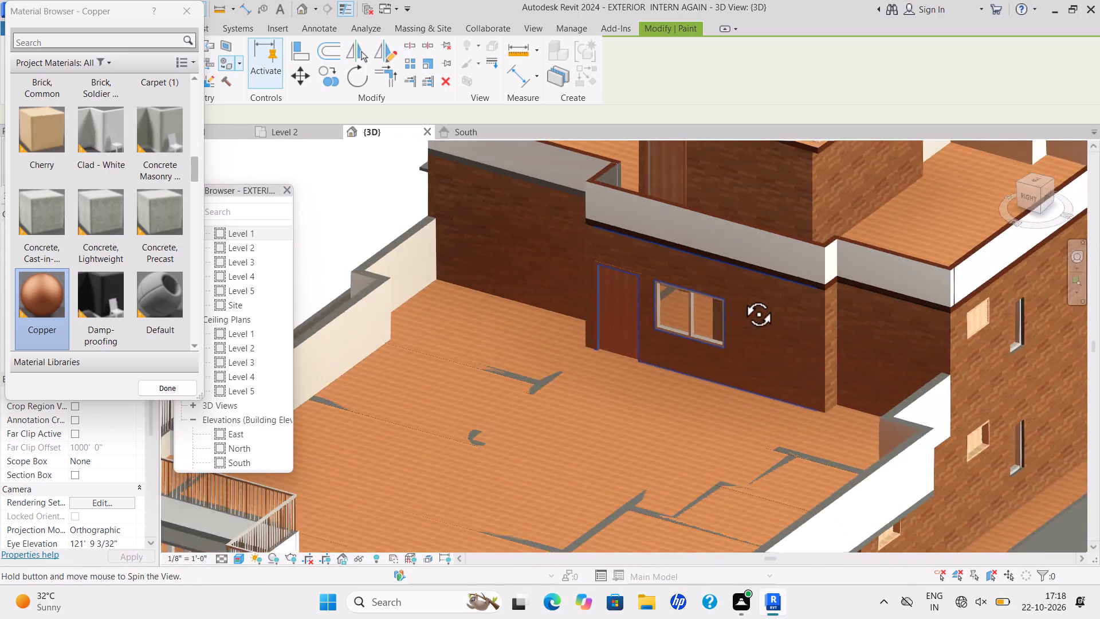
{"action": "middle_click_drag", "start_coordinate": [741, 297], "coordinate": [747, 297]}
{"action": "middle_click_drag", "start_coordinate": [730, 273], "coordinate": [897, 283], "text": "shift"}
{"action": "scroll", "coordinate": [856, 284], "scroll_direction": "up", "scroll_amount": 5}
{"action": "scroll", "coordinate": [785, 295], "scroll_direction": "up", "scroll_amount": 3}
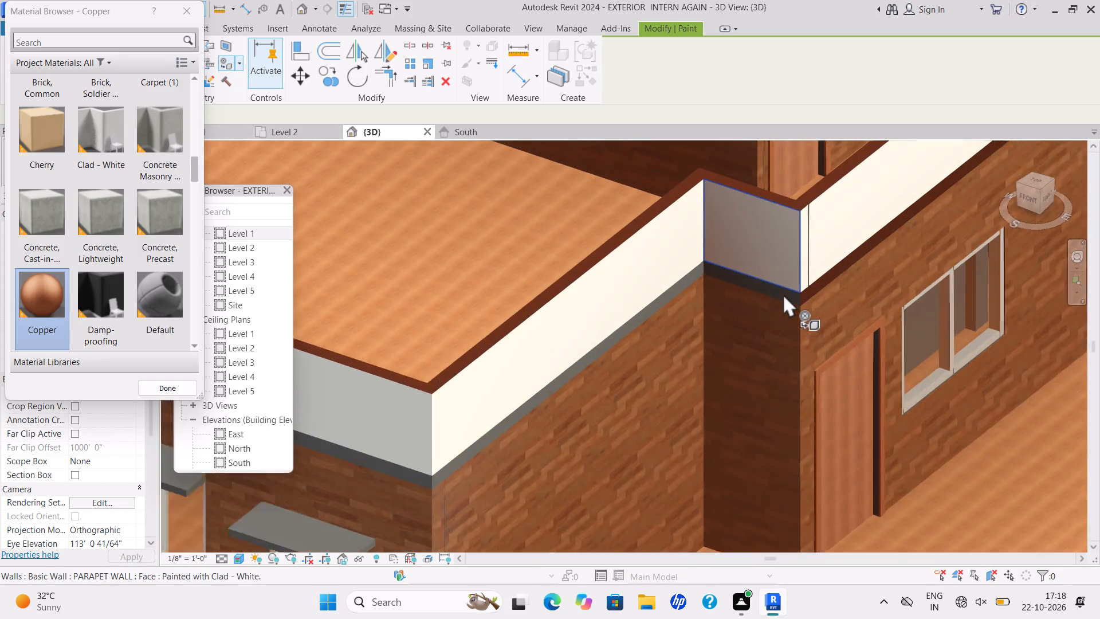
{"action": "scroll", "coordinate": [783, 294], "scroll_direction": "up", "scroll_amount": 5}
{"action": "left_click", "coordinate": [777, 289]}
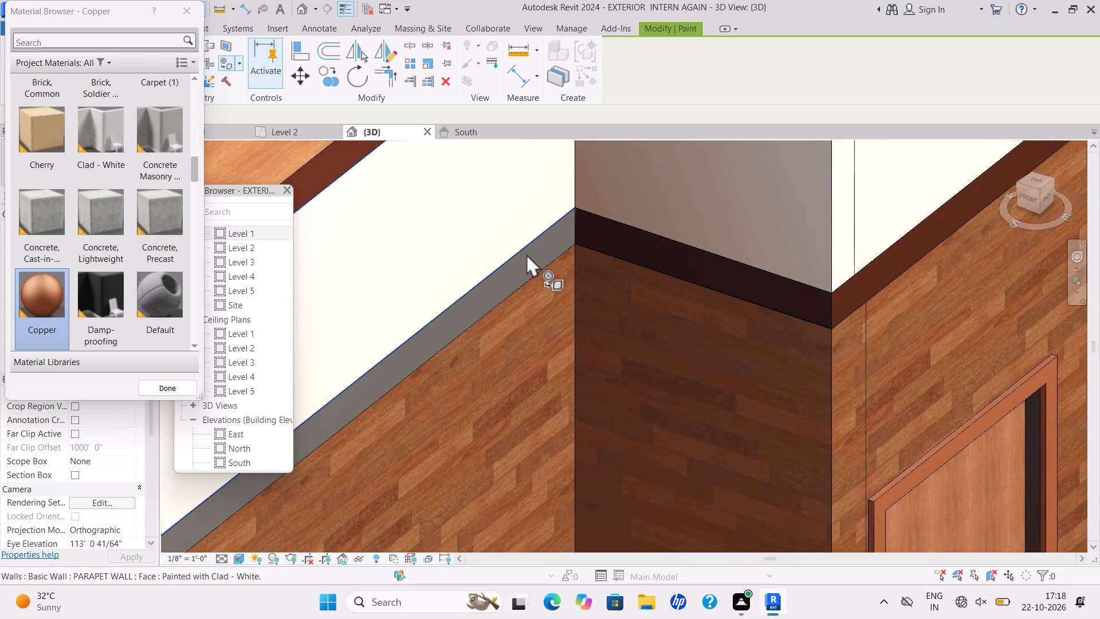
{"action": "left_click", "coordinate": [531, 262]}
Paint the front roof edge face nearest the large terrace, below the white parapet, with Copper.
{"action": "scroll", "coordinate": [547, 263], "scroll_direction": "down", "scroll_amount": 7}
{"action": "middle_click_drag", "start_coordinate": [546, 273], "coordinate": [659, 254], "text": "shift"}
{"action": "scroll", "coordinate": [657, 254], "scroll_direction": "down", "scroll_amount": 1, "text": "shift"}
{"action": "middle_click_drag", "start_coordinate": [722, 320], "coordinate": [457, 233]}
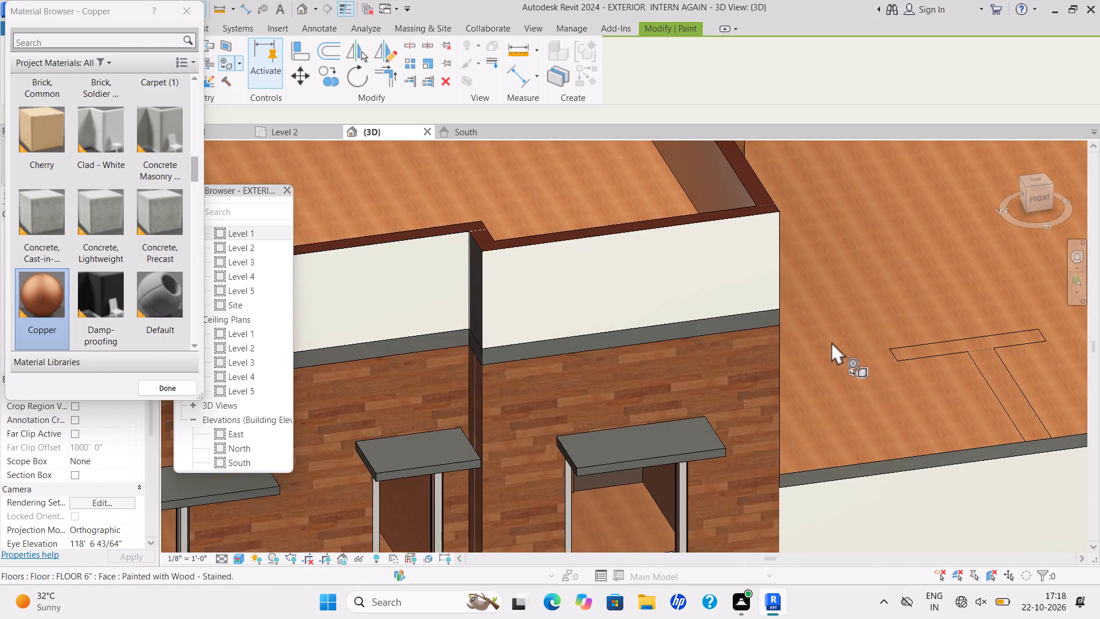
{"action": "scroll", "coordinate": [798, 324], "scroll_direction": "up", "scroll_amount": 7}
{"action": "left_click", "coordinate": [756, 330]}
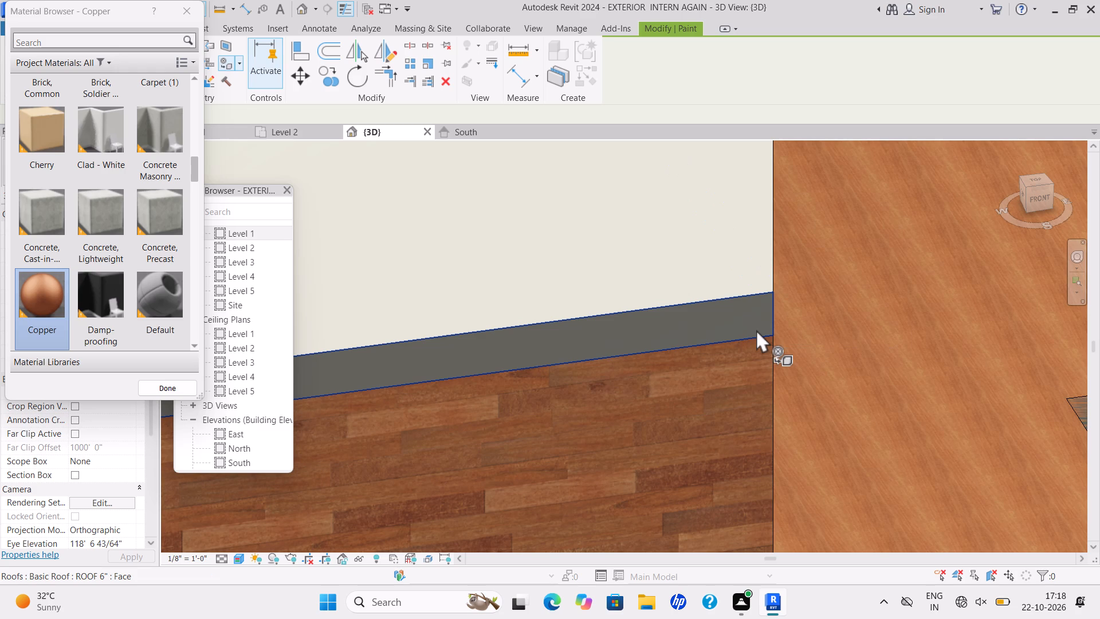
Paint the narrow step in the front roof edge and the adjoining front face above the window canopies with Copper.
{"action": "scroll", "coordinate": [757, 330], "scroll_direction": "down", "scroll_amount": 2}
{"action": "middle_click_drag", "start_coordinate": [747, 328], "coordinate": [619, 348]}
{"action": "scroll", "coordinate": [629, 322], "scroll_direction": "down", "scroll_amount": 3}
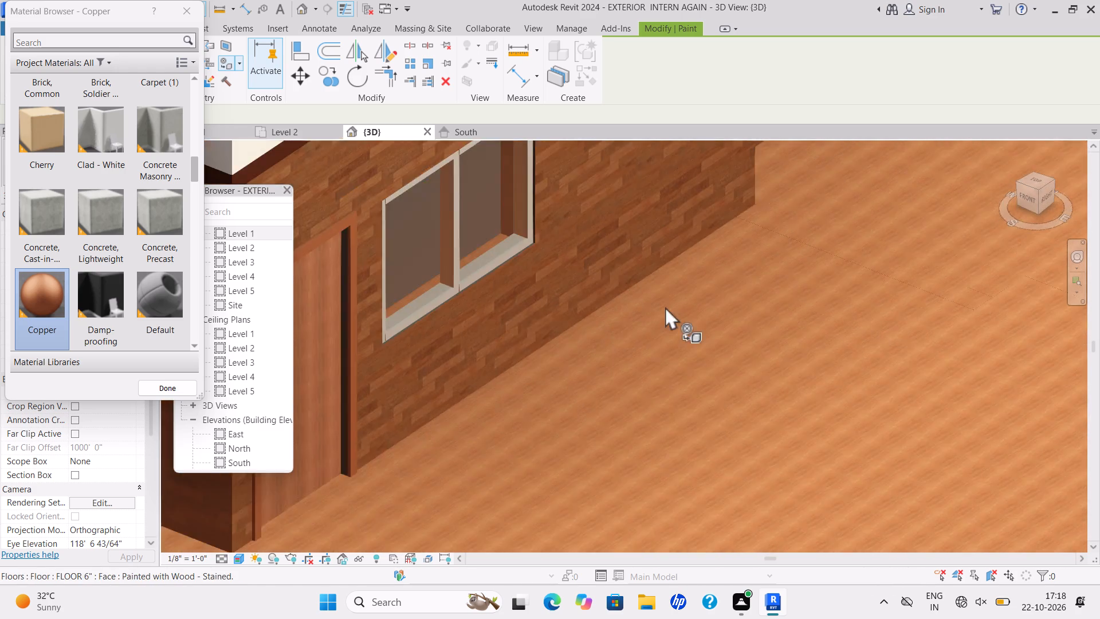
{"action": "scroll", "coordinate": [665, 307], "scroll_direction": "down", "scroll_amount": 5}
{"action": "middle_click_drag", "start_coordinate": [668, 305], "coordinate": [839, 285]}
{"action": "scroll", "coordinate": [689, 299], "scroll_direction": "down", "scroll_amount": 2}
{"action": "middle_click_drag", "start_coordinate": [685, 303], "coordinate": [818, 275]}
{"action": "scroll", "coordinate": [603, 315], "scroll_direction": "up", "scroll_amount": 3}
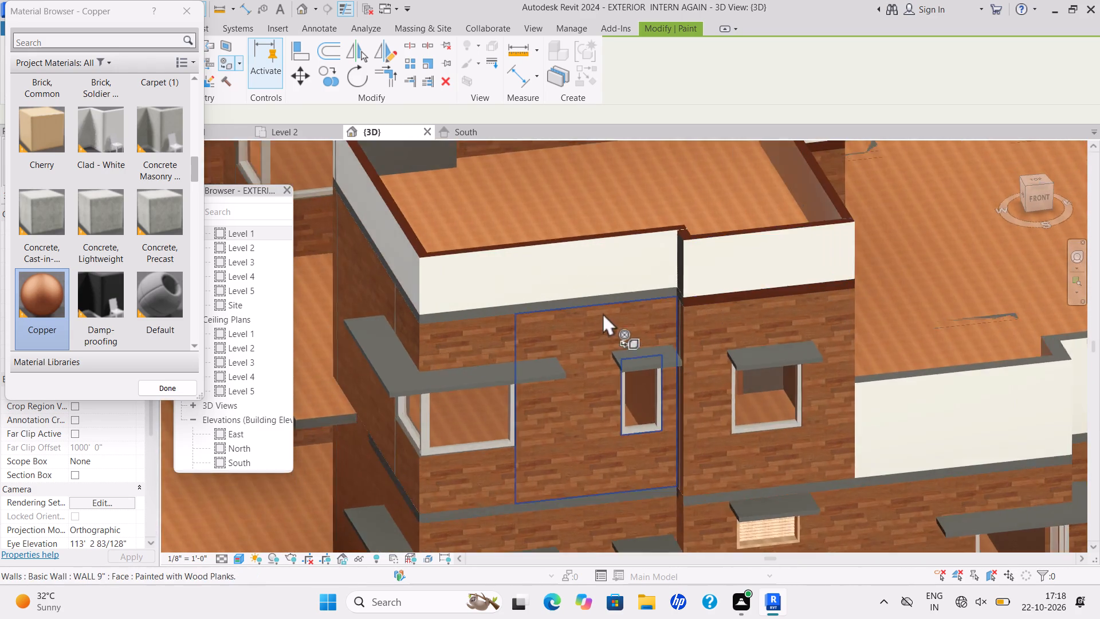
{"action": "scroll", "coordinate": [603, 313], "scroll_direction": "up", "scroll_amount": 2}
{"action": "scroll", "coordinate": [738, 292], "scroll_direction": "up", "scroll_amount": 12}
{"action": "left_click", "coordinate": [738, 273]}
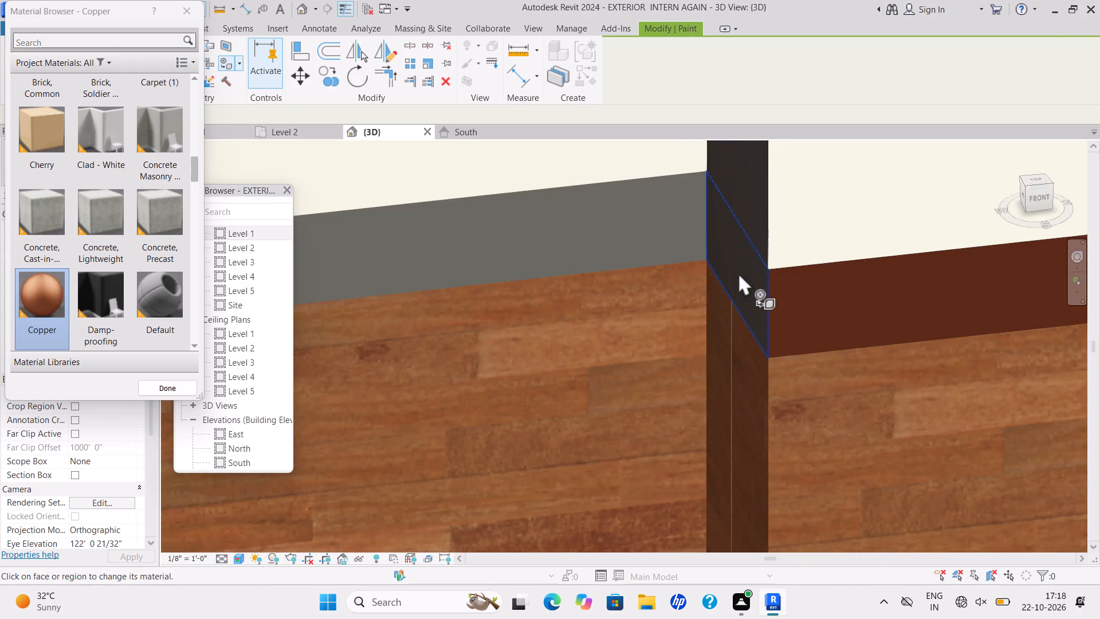
{"action": "left_click", "coordinate": [596, 249]}
Paint the left-side roof edge face around the front corner, above the long canopy, with Copper.
{"action": "scroll", "coordinate": [602, 287], "scroll_direction": "down", "scroll_amount": 2}
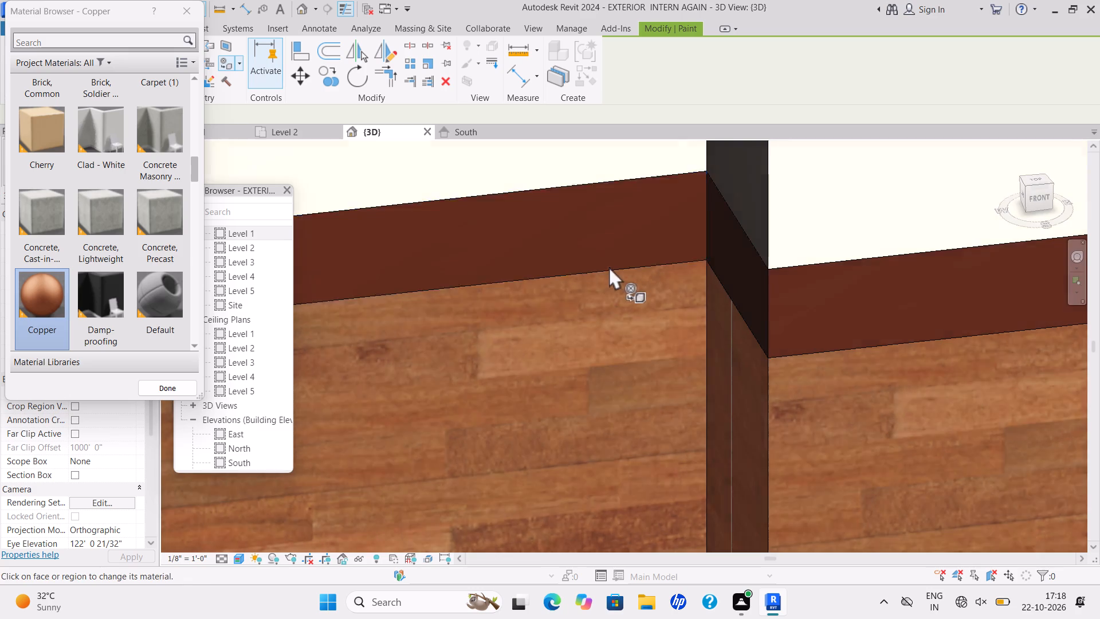
{"action": "scroll", "coordinate": [609, 267], "scroll_direction": "down", "scroll_amount": 5}
{"action": "middle_click", "coordinate": [642, 213]}
{"action": "scroll", "coordinate": [646, 213], "scroll_direction": "down", "scroll_amount": 1}
{"action": "middle_click_drag", "start_coordinate": [625, 252], "coordinate": [665, 261], "text": "shift"}
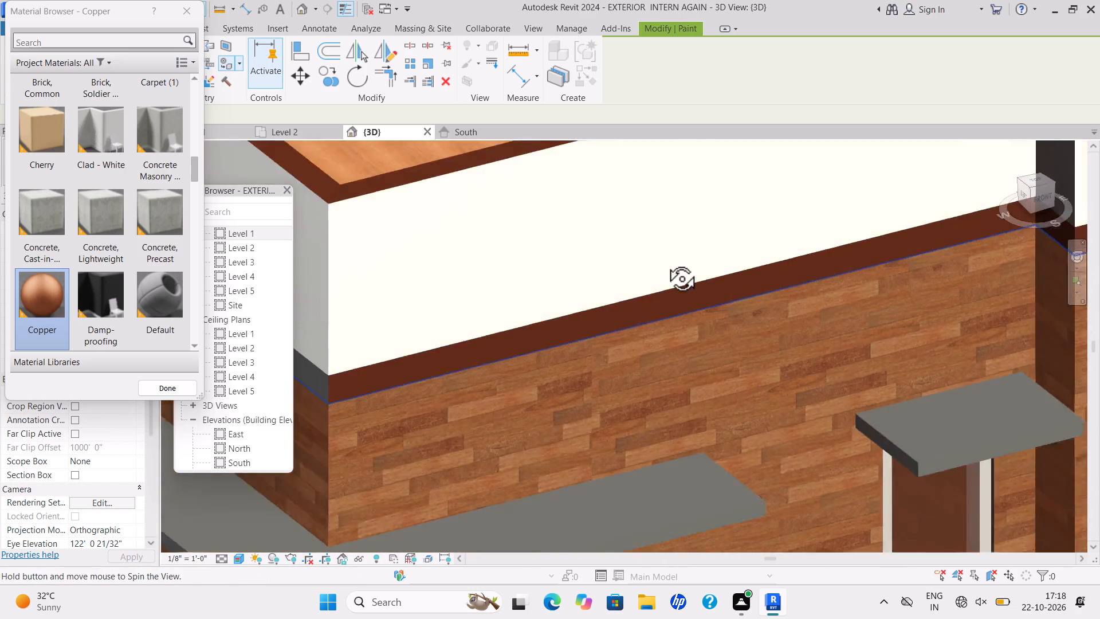
{"action": "middle_click_drag", "start_coordinate": [665, 261], "coordinate": [697, 247], "text": "shift"}
{"action": "scroll", "coordinate": [694, 252], "scroll_direction": "down", "scroll_amount": 2, "text": "shift"}
{"action": "scroll", "coordinate": [777, 241], "scroll_direction": "up", "scroll_amount": 3}
{"action": "left_click", "coordinate": [772, 266]}
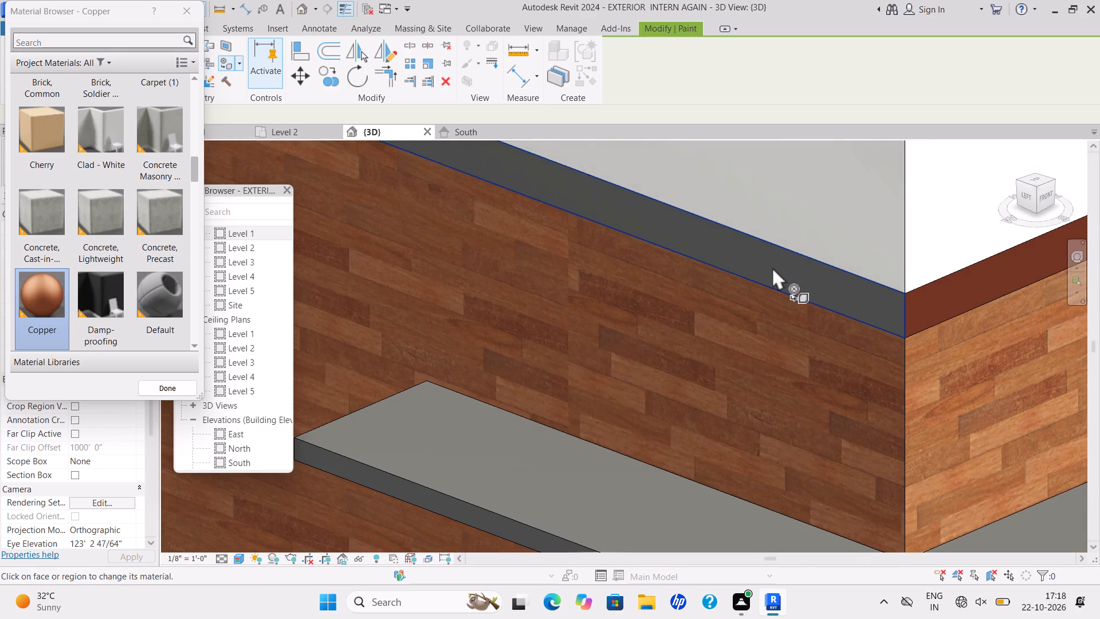
Paint the short roof edge return beside the balcony door and the edge above the door and staircase window with Copper.
{"action": "scroll", "coordinate": [772, 267], "scroll_direction": "down", "scroll_amount": 11}
{"action": "middle_click_drag", "start_coordinate": [755, 250], "coordinate": [853, 268]}
{"action": "scroll", "coordinate": [799, 272], "scroll_direction": "down", "scroll_amount": 1, "text": "shift"}
{"action": "middle_click_drag", "start_coordinate": [796, 216], "coordinate": [818, 238], "text": "shift"}
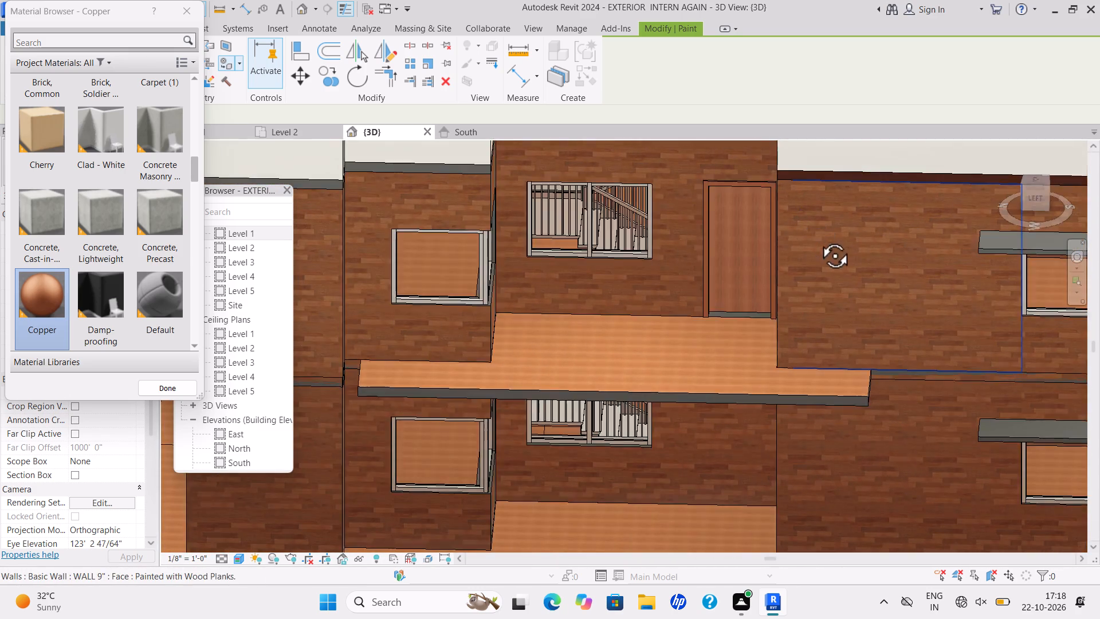
{"action": "middle_click_drag", "start_coordinate": [818, 238], "coordinate": [889, 236], "text": "shift"}
{"action": "middle_click_drag", "start_coordinate": [833, 222], "coordinate": [735, 377]}
{"action": "scroll", "coordinate": [792, 326], "scroll_direction": "down", "scroll_amount": 1}
{"action": "scroll", "coordinate": [797, 233], "scroll_direction": "up", "scroll_amount": 7}
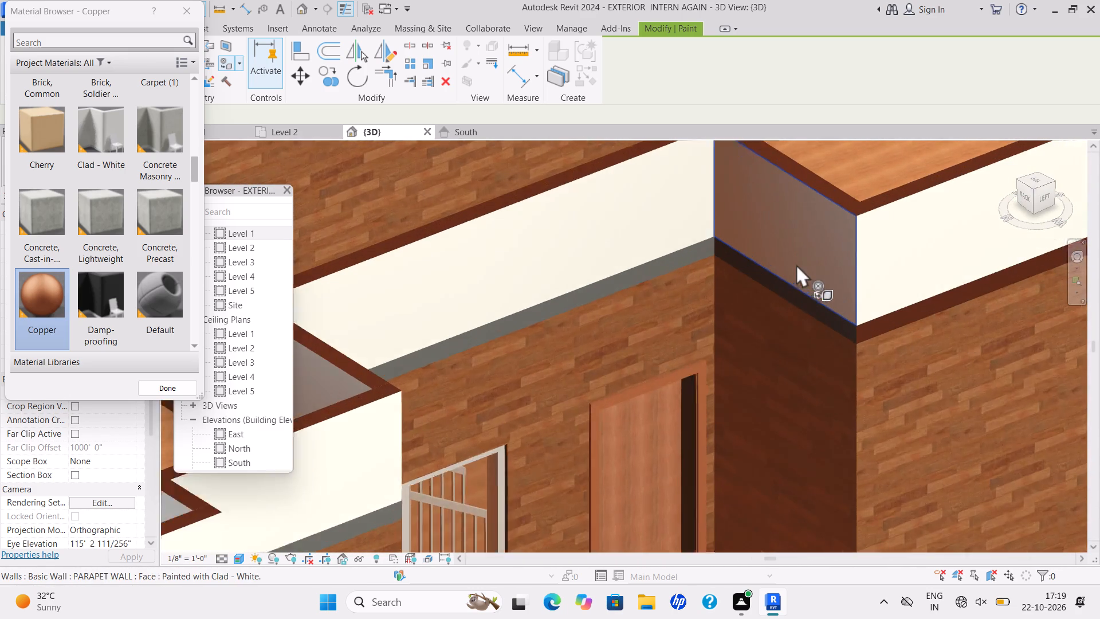
{"action": "scroll", "coordinate": [796, 264], "scroll_direction": "up", "scroll_amount": 1}
{"action": "left_click", "coordinate": [784, 297]}
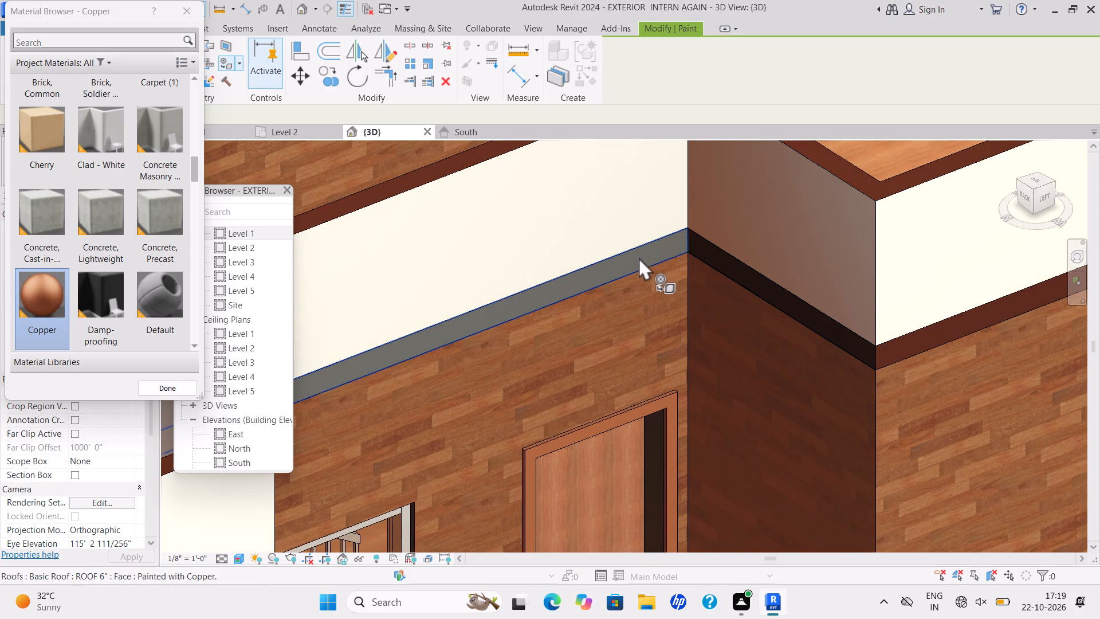
{"action": "left_click", "coordinate": [639, 258]}
Paint both roof edge faces around the projecting corner-window bay beside the staircase window with Copper.
{"action": "scroll", "coordinate": [650, 263], "scroll_direction": "down", "scroll_amount": 7}
{"action": "middle_click_drag", "start_coordinate": [619, 288], "coordinate": [660, 244]}
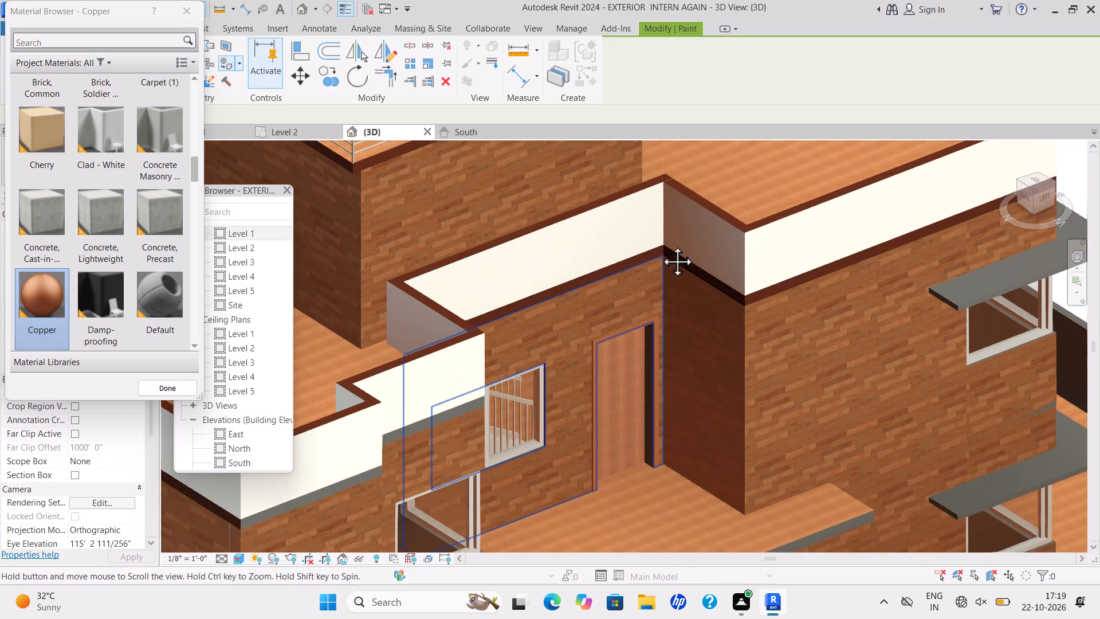
{"action": "middle_click_drag", "start_coordinate": [660, 244], "coordinate": [670, 243]}
{"action": "middle_click_drag", "start_coordinate": [628, 305], "coordinate": [491, 341]}
{"action": "scroll", "coordinate": [528, 306], "scroll_direction": "down", "scroll_amount": 1}
{"action": "middle_click_drag", "start_coordinate": [528, 306], "coordinate": [778, 249]}
{"action": "scroll", "coordinate": [571, 228], "scroll_direction": "up", "scroll_amount": 2}
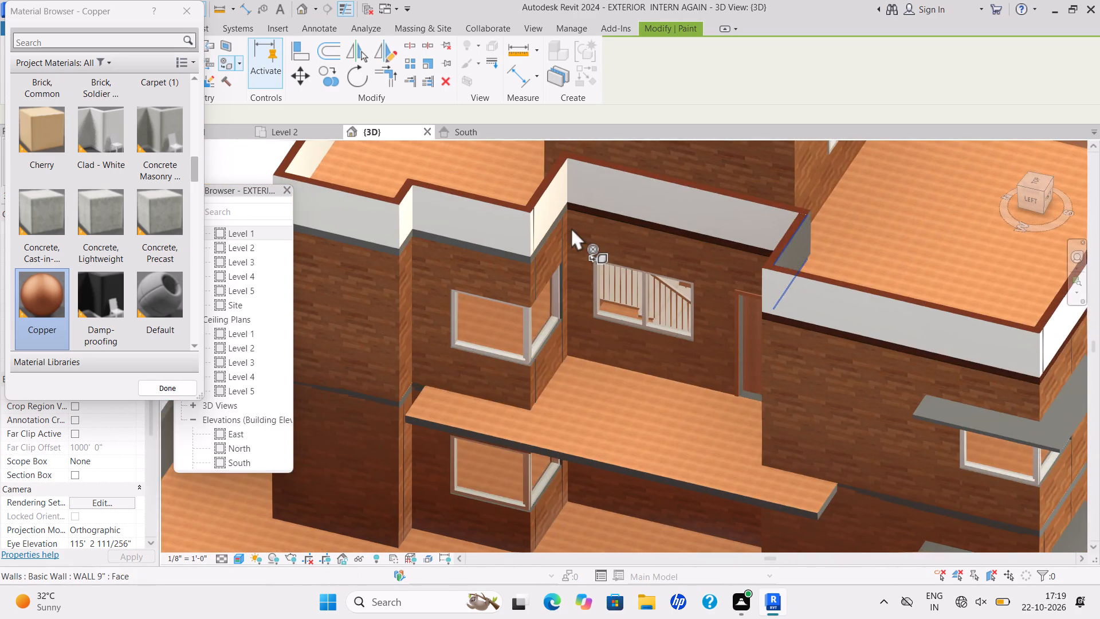
{"action": "scroll", "coordinate": [571, 228], "scroll_direction": "up", "scroll_amount": 3}
{"action": "scroll", "coordinate": [498, 271], "scroll_direction": "up", "scroll_amount": 6}
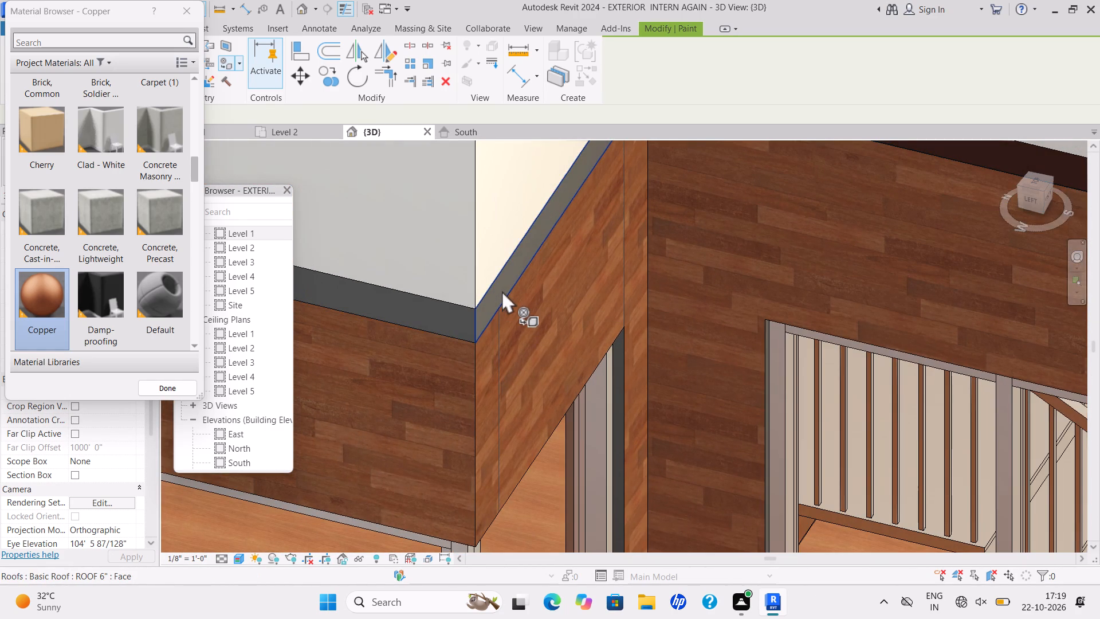
{"action": "left_click", "coordinate": [497, 288]}
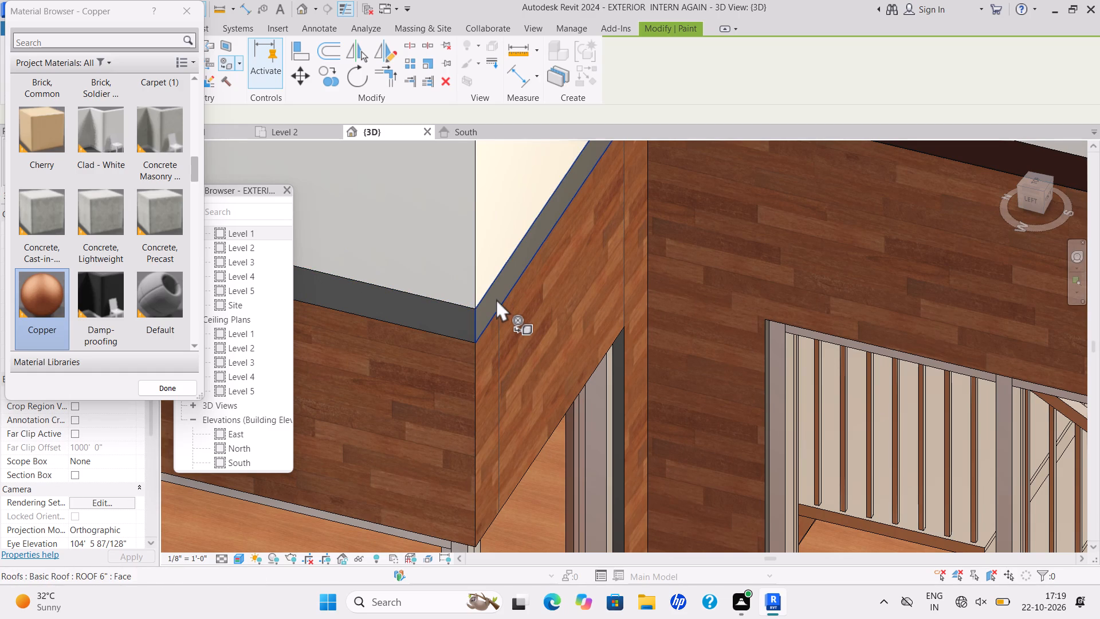
{"action": "left_click", "coordinate": [496, 299]}
{"action": "left_click", "coordinate": [459, 314]}
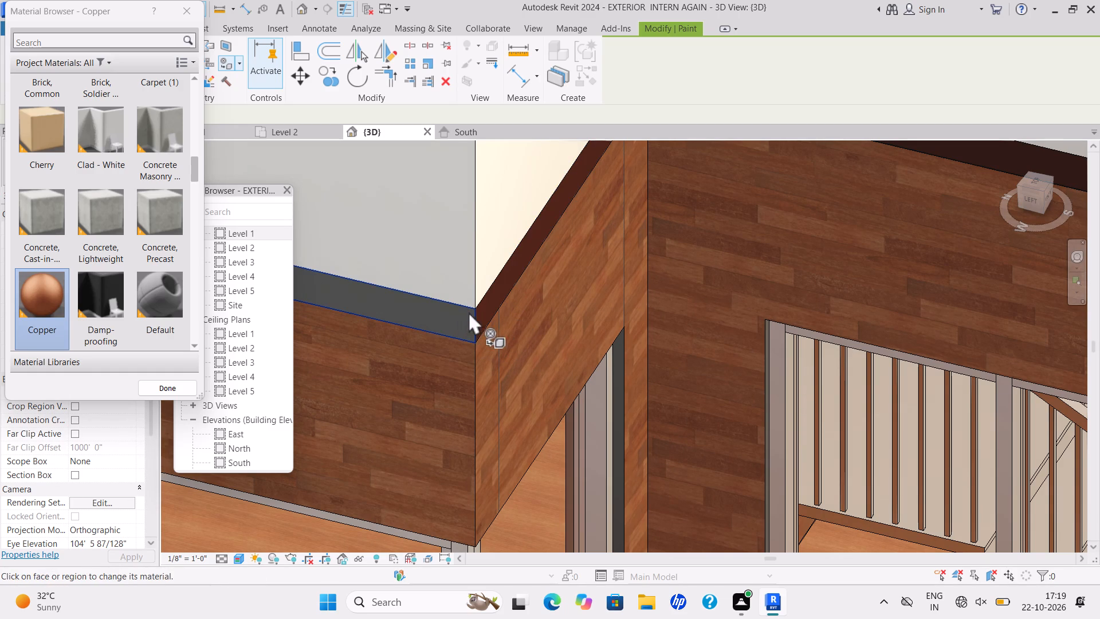
Paint the short roof edge return beside the corner-window bay and the adjoining face around its corner with Copper.
{"action": "scroll", "coordinate": [478, 316], "scroll_direction": "down", "scroll_amount": 4}
{"action": "middle_click_drag", "start_coordinate": [524, 322], "coordinate": [643, 296], "text": "shift"}
{"action": "scroll", "coordinate": [525, 322], "scroll_direction": "down", "scroll_amount": 1, "text": "shift"}
{"action": "scroll", "coordinate": [642, 297], "scroll_direction": "down", "scroll_amount": 2, "text": "shift"}
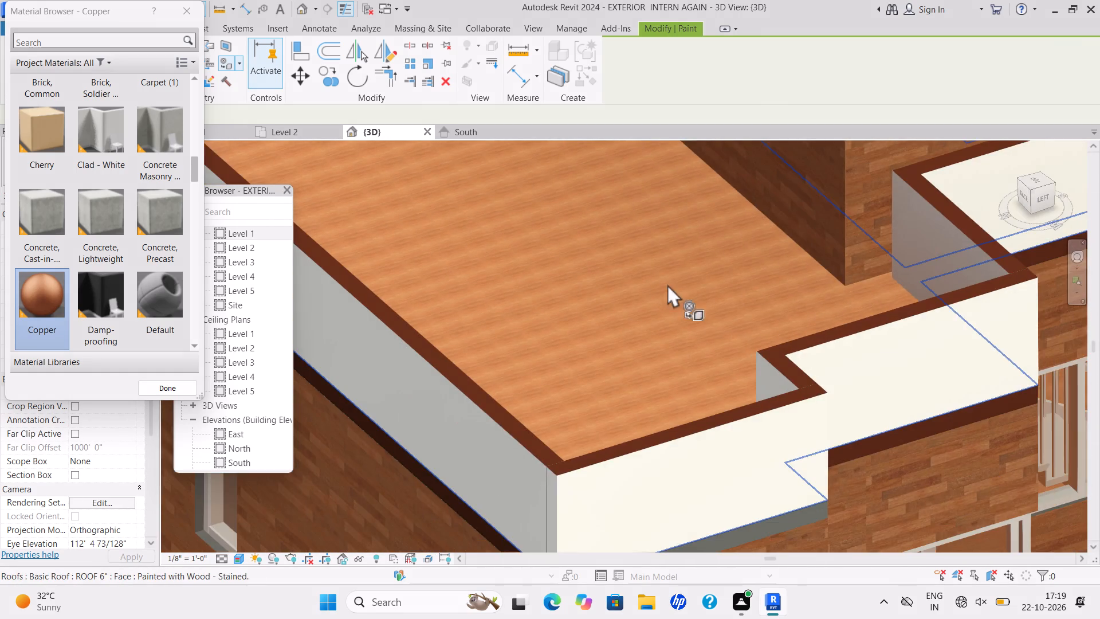
{"action": "scroll", "coordinate": [685, 300], "scroll_direction": "down", "scroll_amount": 2}
{"action": "middle_click_drag", "start_coordinate": [682, 309], "coordinate": [508, 325]}
{"action": "scroll", "coordinate": [654, 272], "scroll_direction": "down", "scroll_amount": 1}
{"action": "middle_click_drag", "start_coordinate": [661, 272], "coordinate": [883, 299]}
{"action": "scroll", "coordinate": [486, 166], "scroll_direction": "up", "scroll_amount": 2}
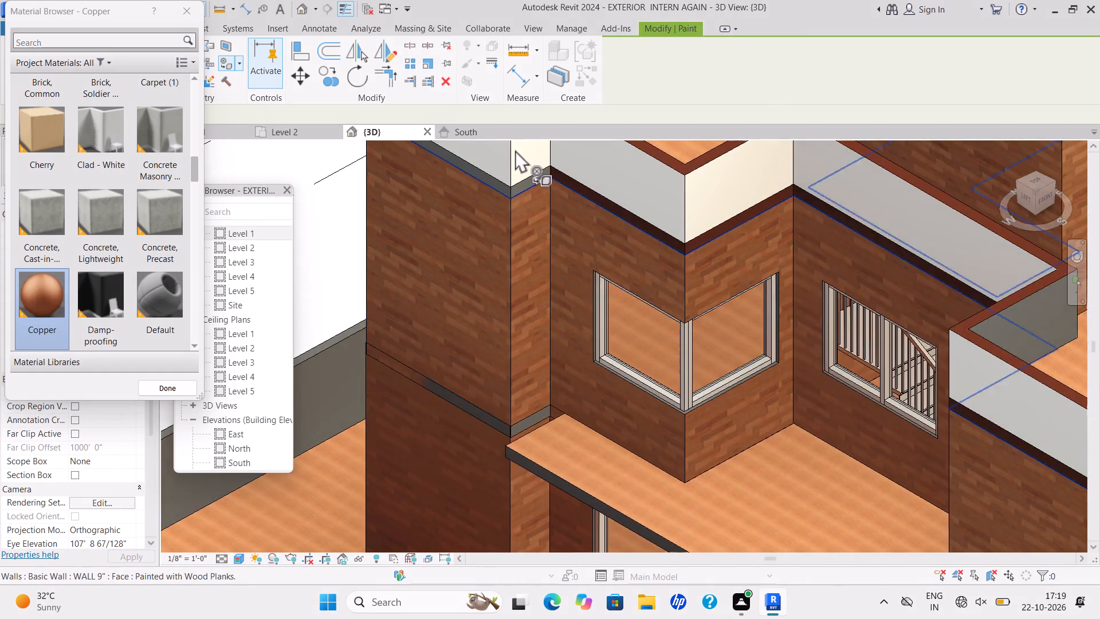
{"action": "scroll", "coordinate": [515, 150], "scroll_direction": "up", "scroll_amount": 12}
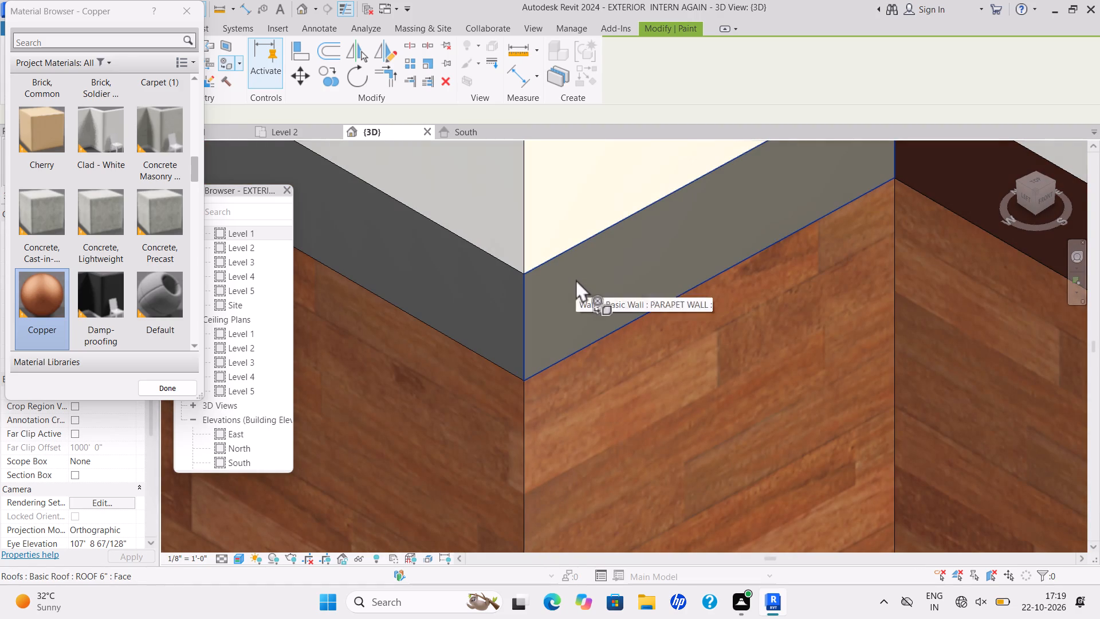
{"action": "left_click", "coordinate": [576, 279]}
{"action": "left_click", "coordinate": [512, 291]}
Examine the roof edges, mid-height floor edge and window canopies around the house for faces still unpainted.
{"action": "scroll", "coordinate": [528, 301], "scroll_direction": "down", "scroll_amount": 5}
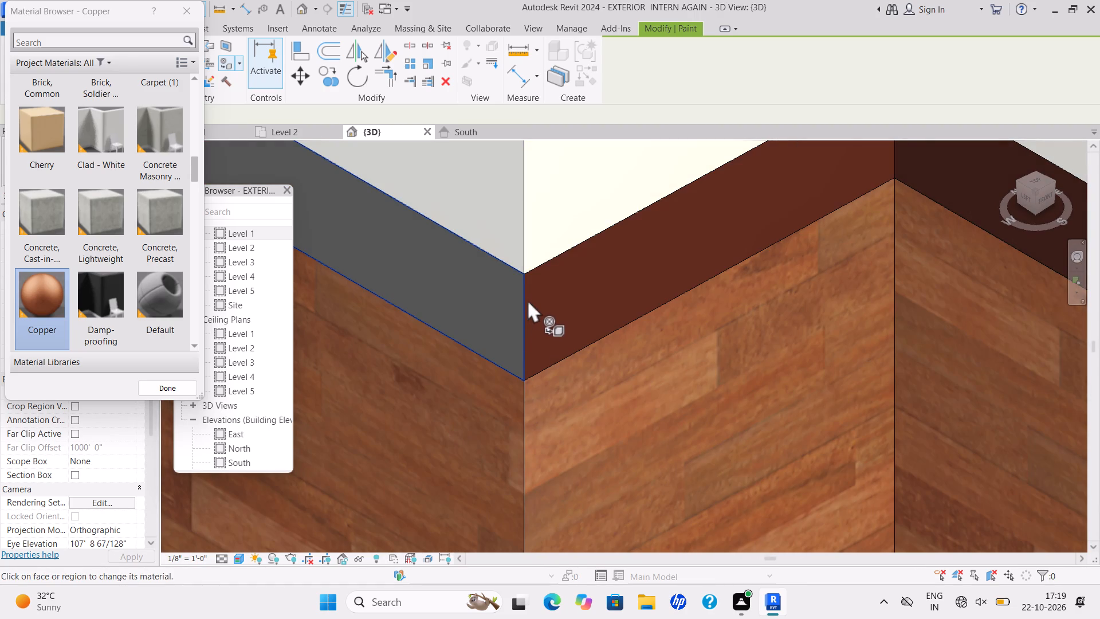
{"action": "scroll", "coordinate": [536, 303], "scroll_direction": "down", "scroll_amount": 2}
{"action": "middle_click_drag", "start_coordinate": [534, 311], "coordinate": [670, 316], "text": "shift"}
{"action": "scroll", "coordinate": [670, 316], "scroll_direction": "down", "scroll_amount": 6, "text": "shift"}
{"action": "middle_click_drag", "start_coordinate": [680, 286], "coordinate": [709, 115]}
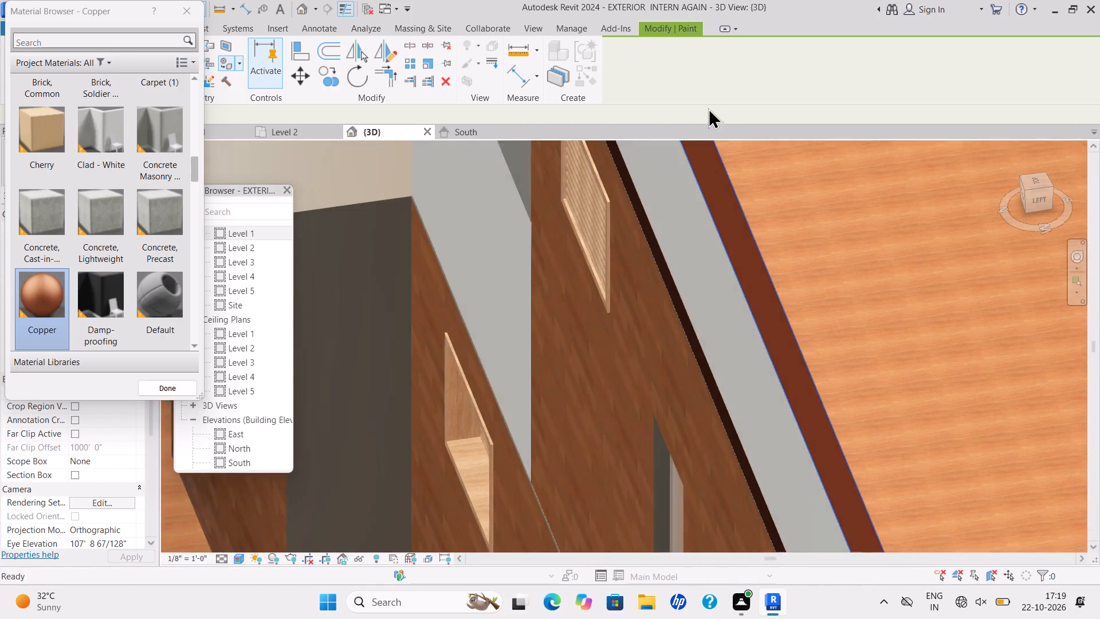
{"action": "scroll", "coordinate": [698, 187], "scroll_direction": "down", "scroll_amount": 7}
{"action": "scroll", "coordinate": [757, 322], "scroll_direction": "down", "scroll_amount": 8}
{"action": "middle_click_drag", "start_coordinate": [756, 332], "coordinate": [729, 352]}
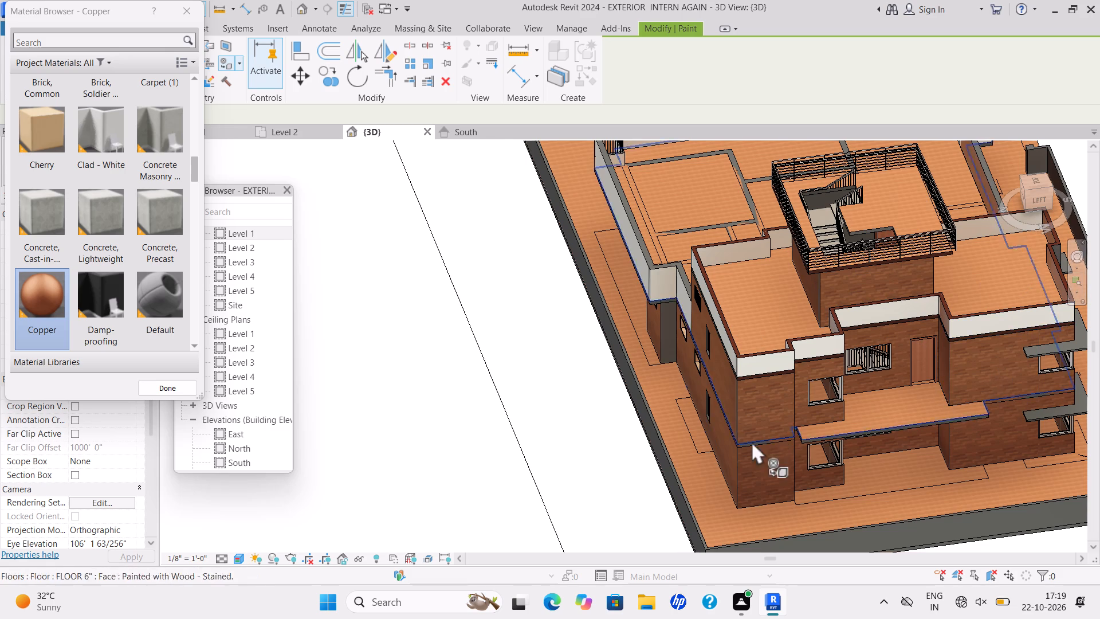
{"action": "scroll", "coordinate": [716, 449], "scroll_direction": "up", "scroll_amount": 16}
{"action": "scroll", "coordinate": [792, 431], "scroll_direction": "down", "scroll_amount": 5}
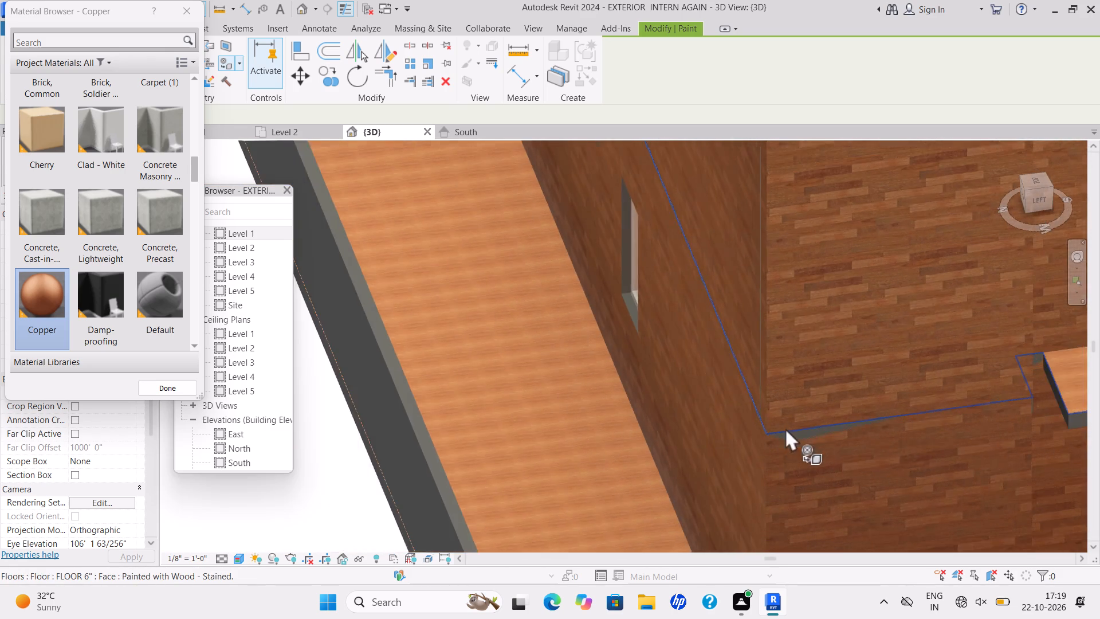
{"action": "scroll", "coordinate": [790, 428], "scroll_direction": "down", "scroll_amount": 4}
{"action": "middle_click_drag", "start_coordinate": [837, 429], "coordinate": [568, 365], "text": "shift"}
{"action": "scroll", "coordinate": [835, 429], "scroll_direction": "down", "scroll_amount": 1, "text": "shift"}
{"action": "scroll", "coordinate": [644, 351], "scroll_direction": "down", "scroll_amount": 7}
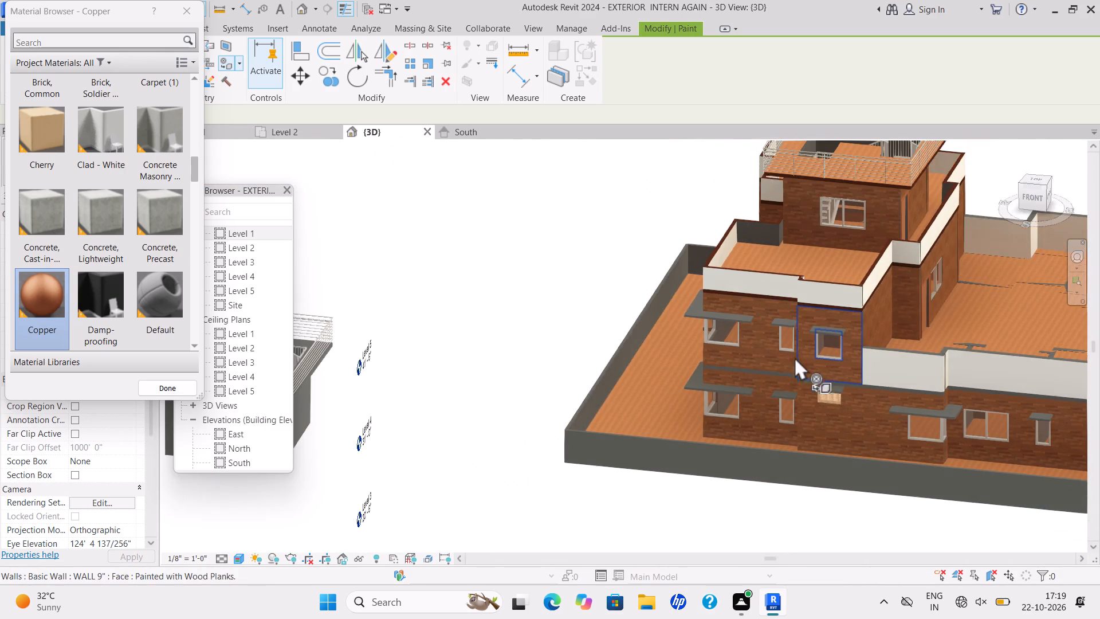
{"action": "middle_click_drag", "start_coordinate": [795, 357], "coordinate": [778, 359], "text": "shift"}
{"action": "scroll", "coordinate": [779, 359], "scroll_direction": "down", "scroll_amount": 1, "text": "shift"}
Choose the Parking Stripe material and paint the tops of the three upper-storey window canopies on the front.
{"action": "scroll", "coordinate": [58, 224], "scroll_direction": "up", "scroll_amount": 15}
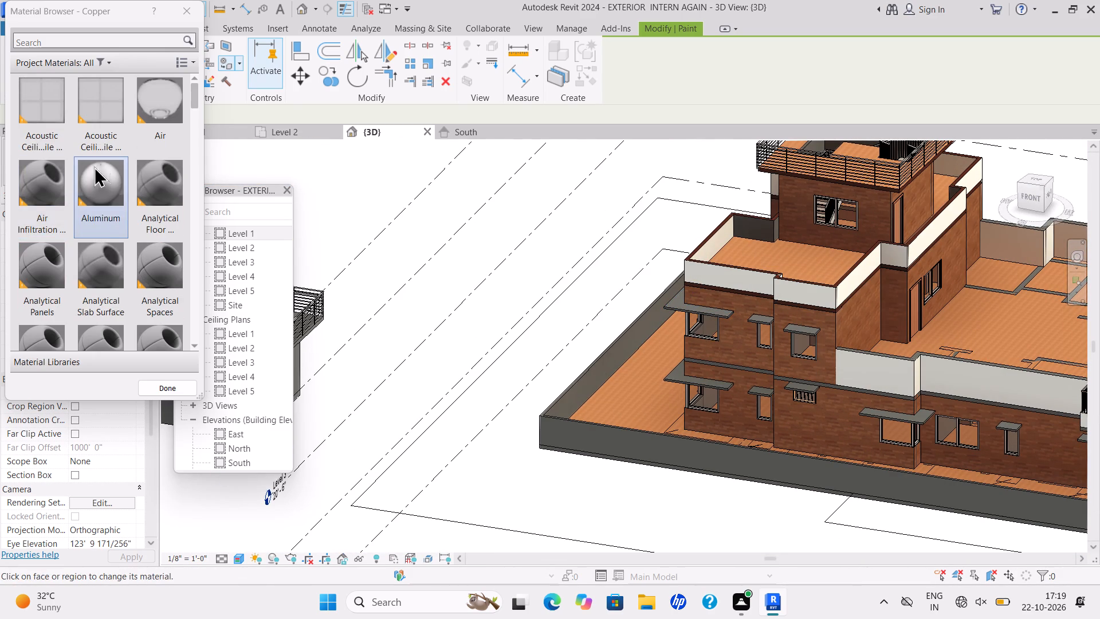
{"action": "scroll", "coordinate": [94, 166], "scroll_direction": "up", "scroll_amount": 4}
{"action": "scroll", "coordinate": [103, 163], "scroll_direction": "down", "scroll_amount": 7}
{"action": "left_click", "coordinate": [45, 288]}
{"action": "scroll", "coordinate": [718, 304], "scroll_direction": "up", "scroll_amount": 4}
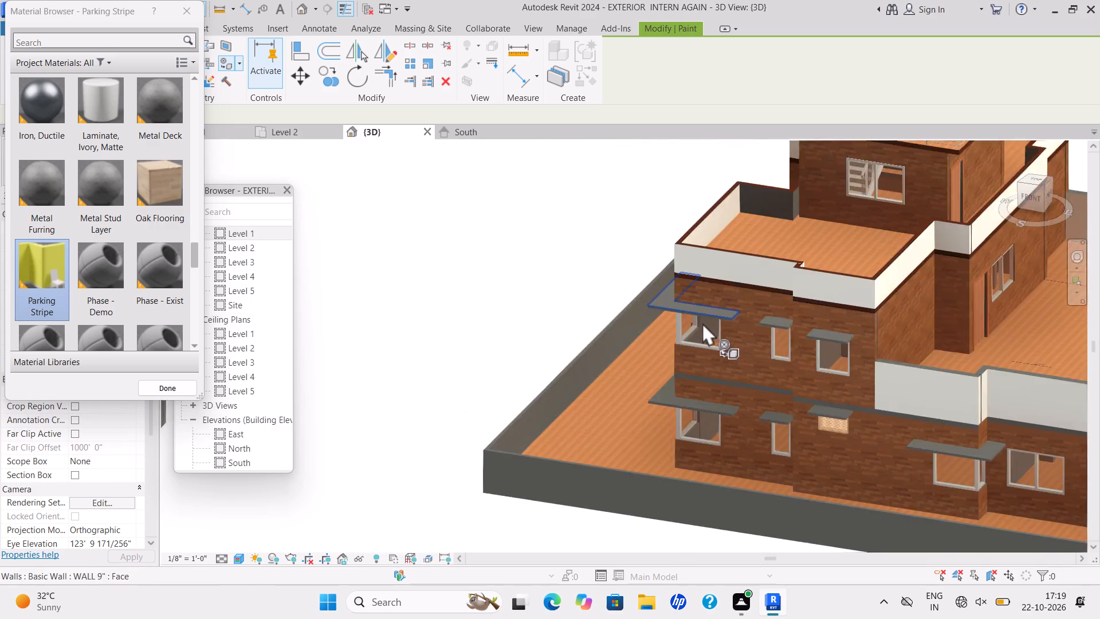
{"action": "scroll", "coordinate": [702, 323], "scroll_direction": "up", "scroll_amount": 4}
{"action": "left_click", "coordinate": [696, 296]}
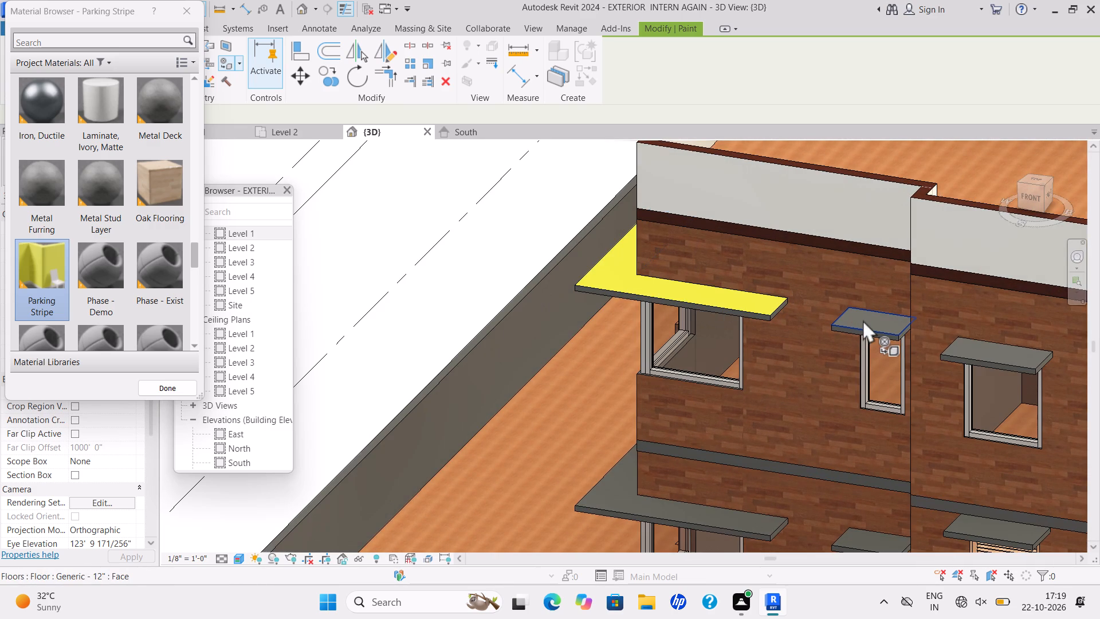
{"action": "left_click", "coordinate": [863, 320]}
{"action": "left_click", "coordinate": [980, 354]}
Paint the front and right edge faces of the upper canopy farthest from the house corner with Parking Stripe.
{"action": "scroll", "coordinate": [848, 370], "scroll_direction": "down", "scroll_amount": 3}
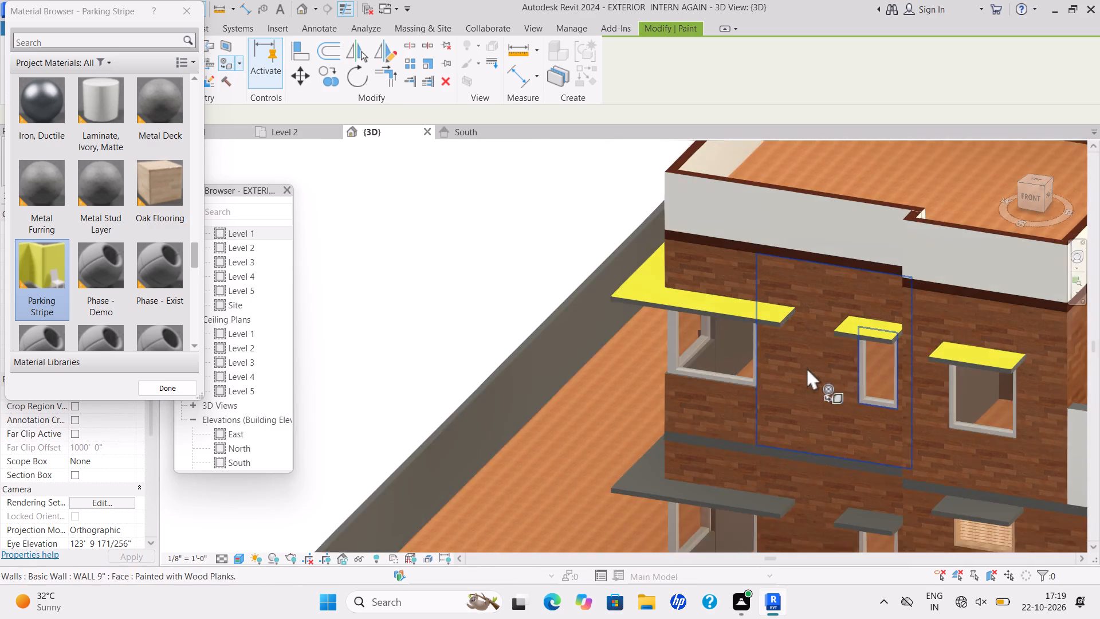
{"action": "middle_click_drag", "start_coordinate": [795, 366], "coordinate": [601, 314]}
{"action": "scroll", "coordinate": [740, 300], "scroll_direction": "up", "scroll_amount": 10}
{"action": "scroll", "coordinate": [827, 328], "scroll_direction": "up", "scroll_amount": 9}
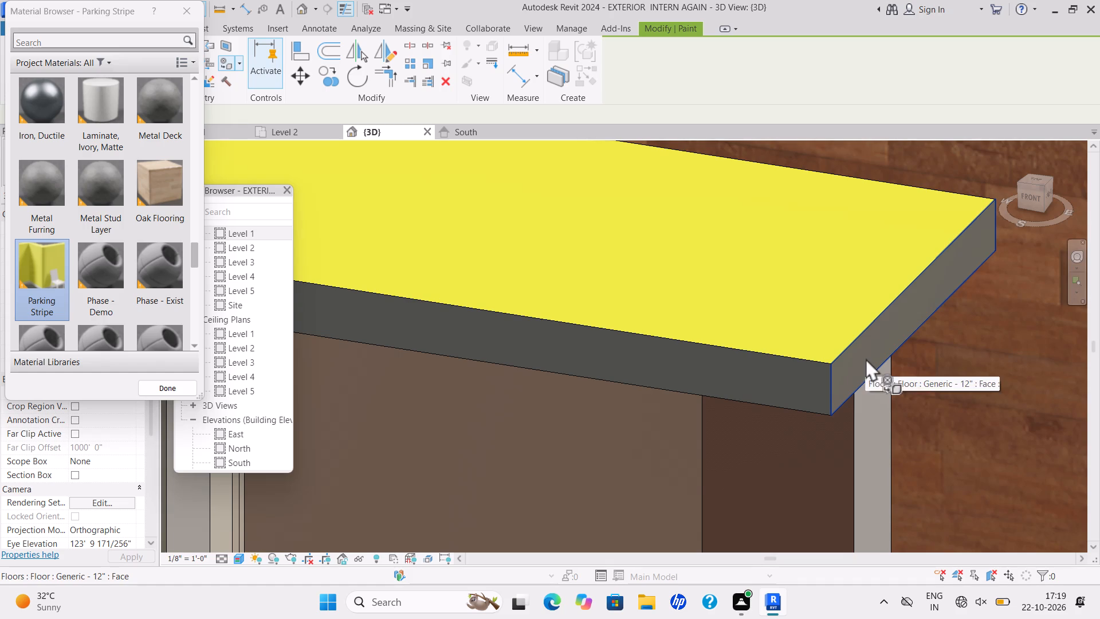
{"action": "left_click", "coordinate": [866, 358]}
{"action": "left_click", "coordinate": [804, 378]}
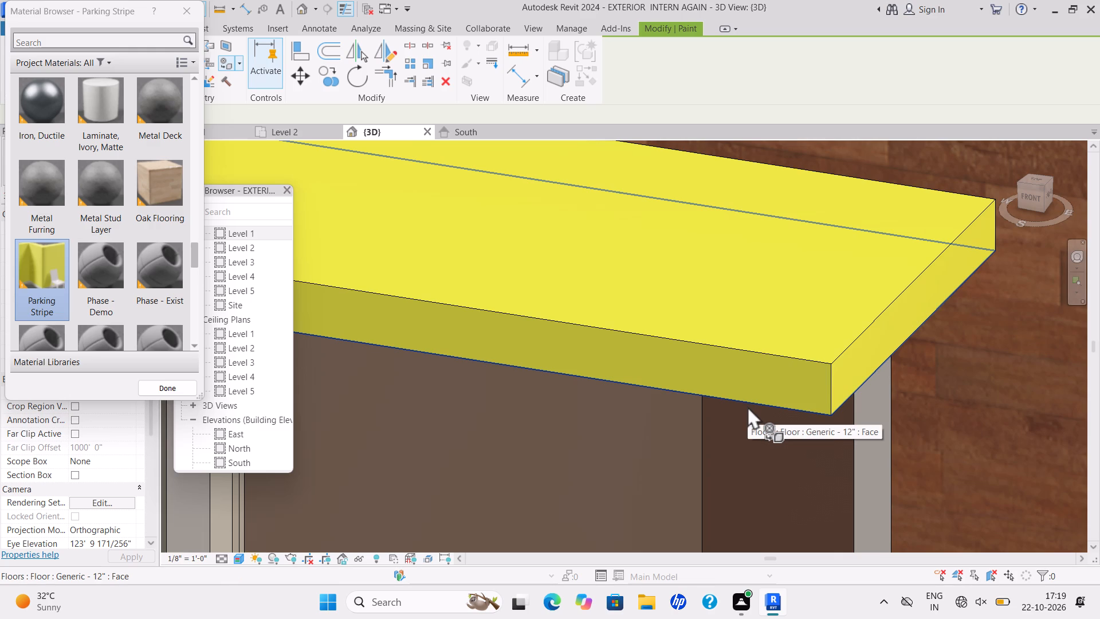
Paint the front, left and right edge faces of the upper canopy over the narrow window with Parking Stripe.
{"action": "scroll", "coordinate": [762, 375], "scroll_direction": "down", "scroll_amount": 2}
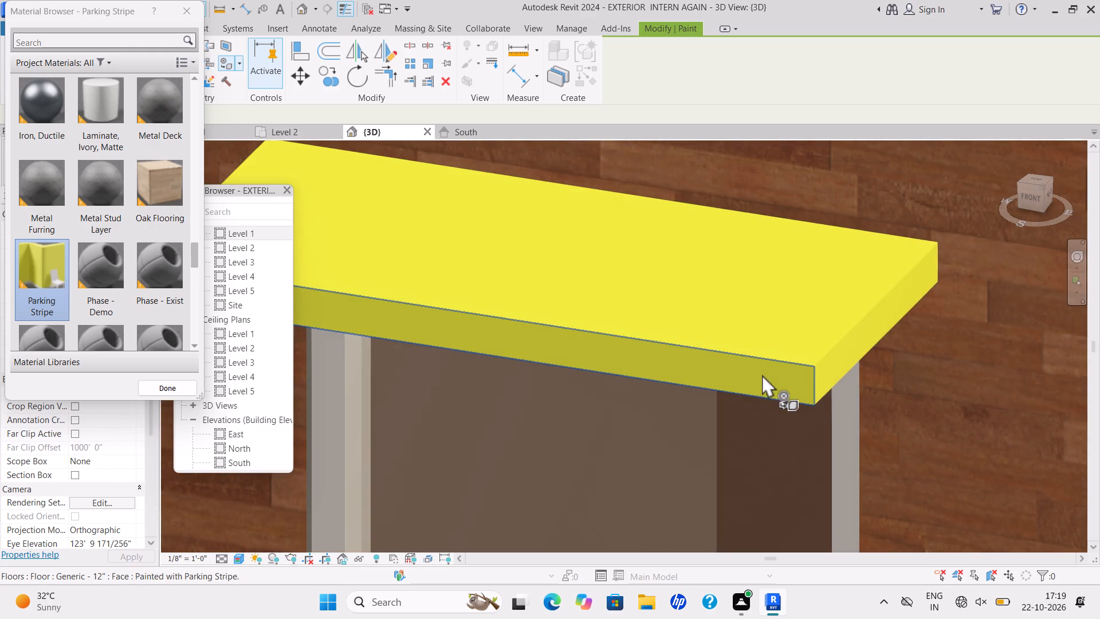
{"action": "middle_click_drag", "start_coordinate": [762, 374], "coordinate": [854, 384], "text": "shift"}
{"action": "scroll", "coordinate": [853, 384], "scroll_direction": "down", "scroll_amount": 5, "text": "shift"}
{"action": "middle_click_drag", "start_coordinate": [670, 409], "coordinate": [338, 405]}
{"action": "scroll", "coordinate": [425, 377], "scroll_direction": "down", "scroll_amount": 6}
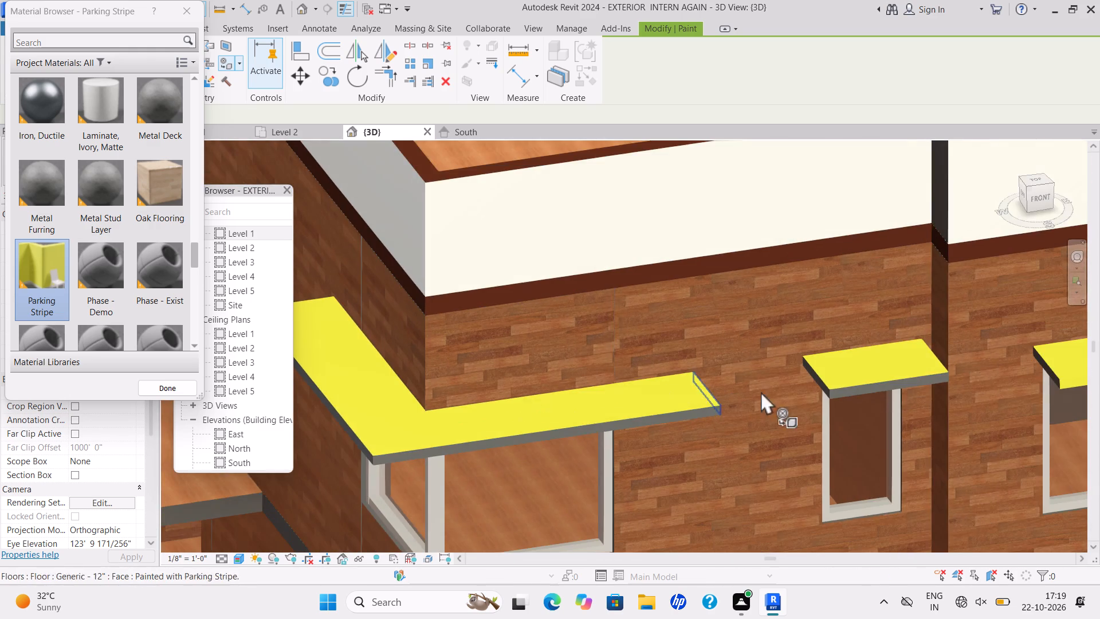
{"action": "scroll", "coordinate": [810, 393], "scroll_direction": "up", "scroll_amount": 13}
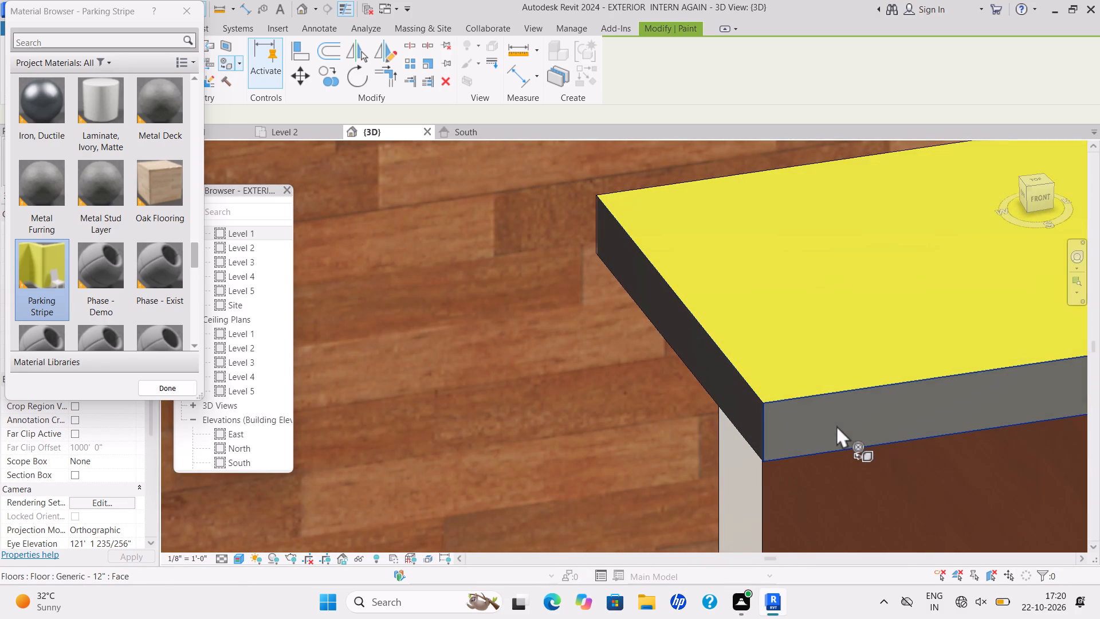
{"action": "left_click", "coordinate": [836, 425]}
{"action": "left_click", "coordinate": [748, 412]}
{"action": "scroll", "coordinate": [748, 412], "scroll_direction": "down", "scroll_amount": 5}
{"action": "scroll", "coordinate": [883, 413], "scroll_direction": "down", "scroll_amount": 1}
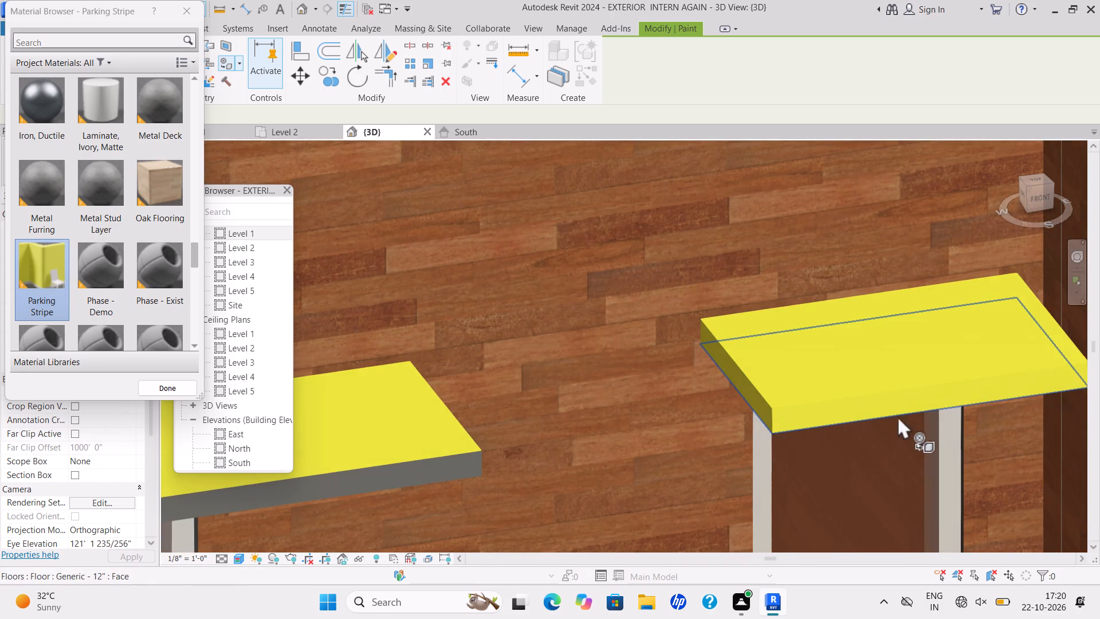
{"action": "middle_click_drag", "start_coordinate": [916, 418], "coordinate": [767, 378], "text": "shift"}
{"action": "scroll", "coordinate": [765, 375], "scroll_direction": "down", "scroll_amount": 18}
{"action": "middle_click_drag", "start_coordinate": [775, 375], "coordinate": [870, 391]}
{"action": "middle_click", "coordinate": [861, 394]}
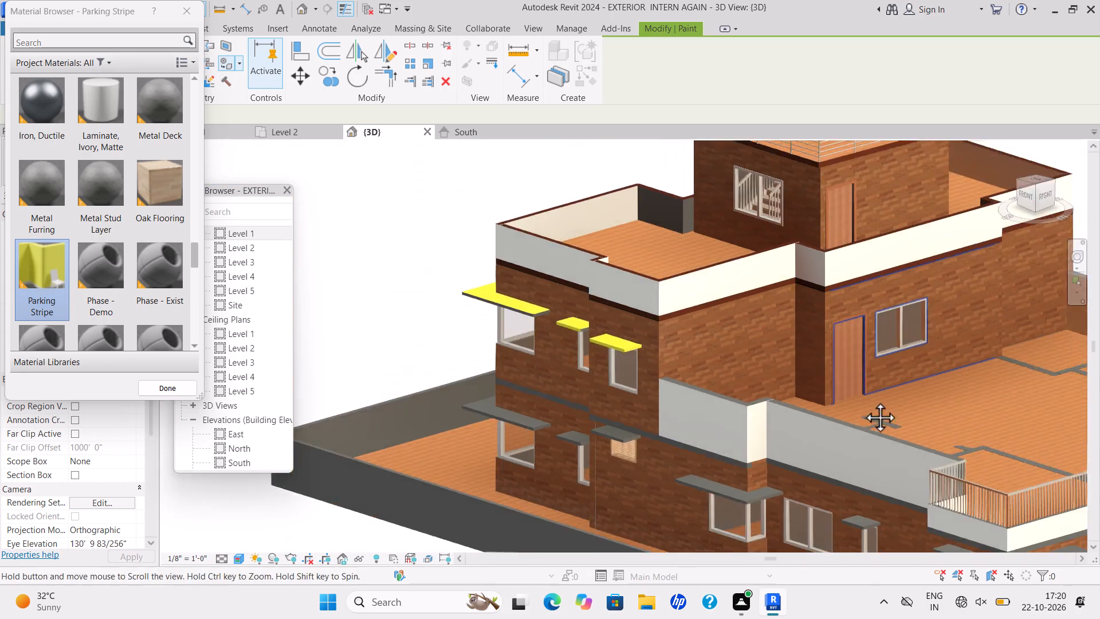
{"action": "scroll", "coordinate": [710, 371], "scroll_direction": "up", "scroll_amount": 20}
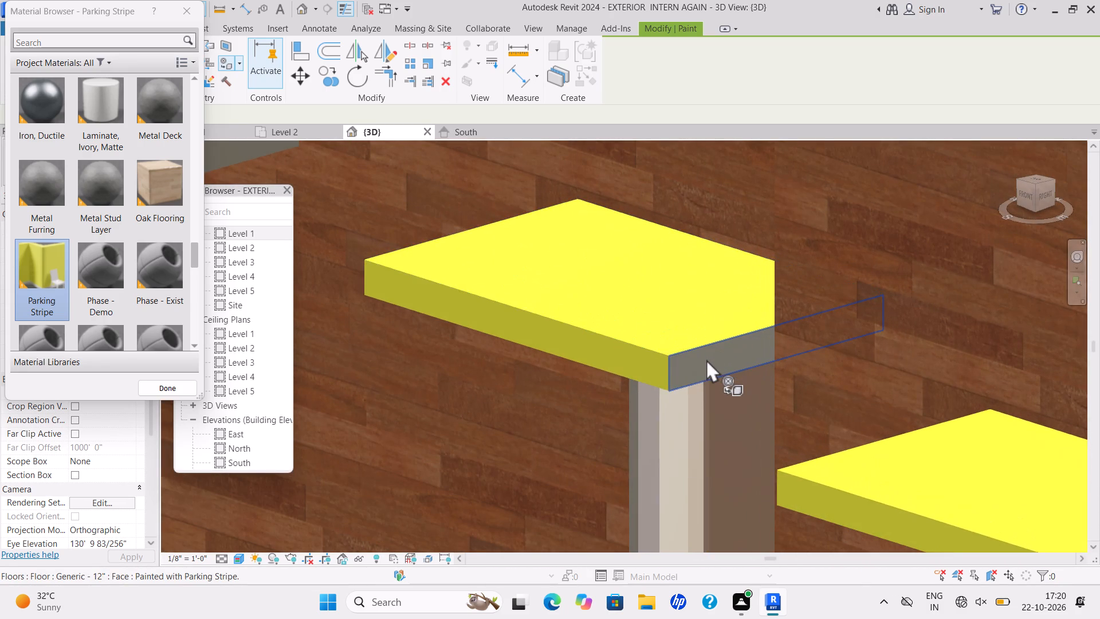
{"action": "left_click", "coordinate": [706, 359]}
Paint the end face and front edge of the upper L-shaped corner canopy's front arm with Parking Stripe.
{"action": "scroll", "coordinate": [720, 363], "scroll_direction": "down", "scroll_amount": 5}
{"action": "middle_click_drag", "start_coordinate": [721, 363], "coordinate": [654, 291]}
{"action": "scroll", "coordinate": [922, 407], "scroll_direction": "up", "scroll_amount": 1}
{"action": "scroll", "coordinate": [922, 406], "scroll_direction": "down", "scroll_amount": 3}
{"action": "middle_click_drag", "start_coordinate": [921, 406], "coordinate": [1013, 389], "text": "shift"}
{"action": "scroll", "coordinate": [954, 413], "scroll_direction": "down", "scroll_amount": 2, "text": "shift"}
{"action": "scroll", "coordinate": [1044, 363], "scroll_direction": "down", "scroll_amount": 1}
{"action": "middle_click_drag", "start_coordinate": [1043, 363], "coordinate": [882, 369]}
{"action": "scroll", "coordinate": [1043, 363], "scroll_direction": "down", "scroll_amount": 1}
{"action": "scroll", "coordinate": [873, 366], "scroll_direction": "up", "scroll_amount": 1}
{"action": "middle_click_drag", "start_coordinate": [883, 372], "coordinate": [819, 388], "text": "shift"}
{"action": "scroll", "coordinate": [439, 298], "scroll_direction": "up", "scroll_amount": 5}
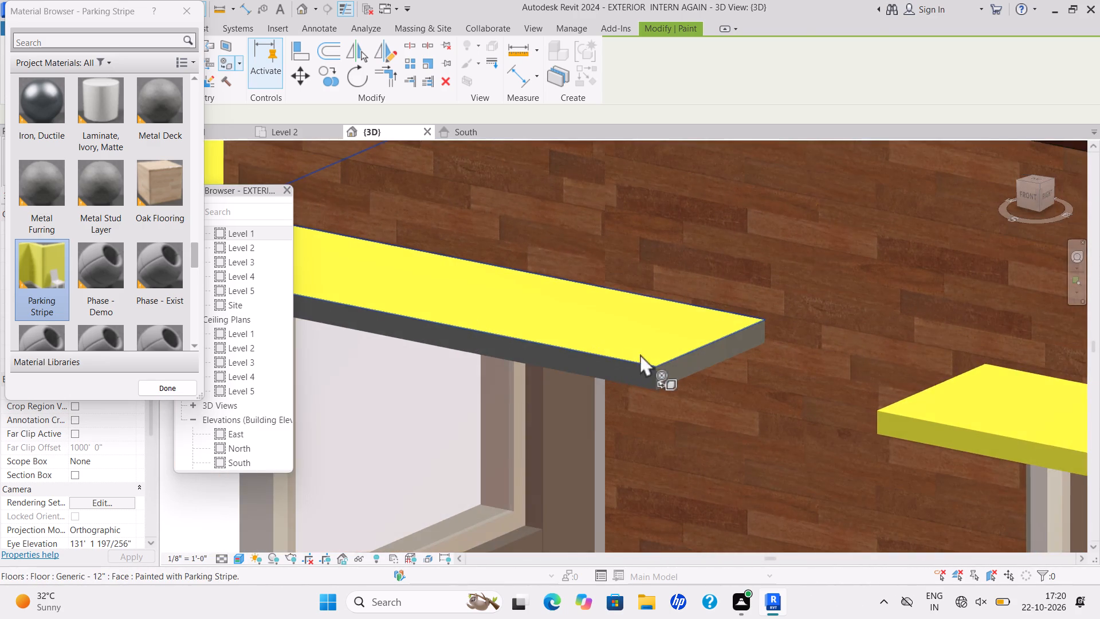
{"action": "scroll", "coordinate": [649, 356], "scroll_direction": "up", "scroll_amount": 5}
{"action": "left_click", "coordinate": [683, 382]}
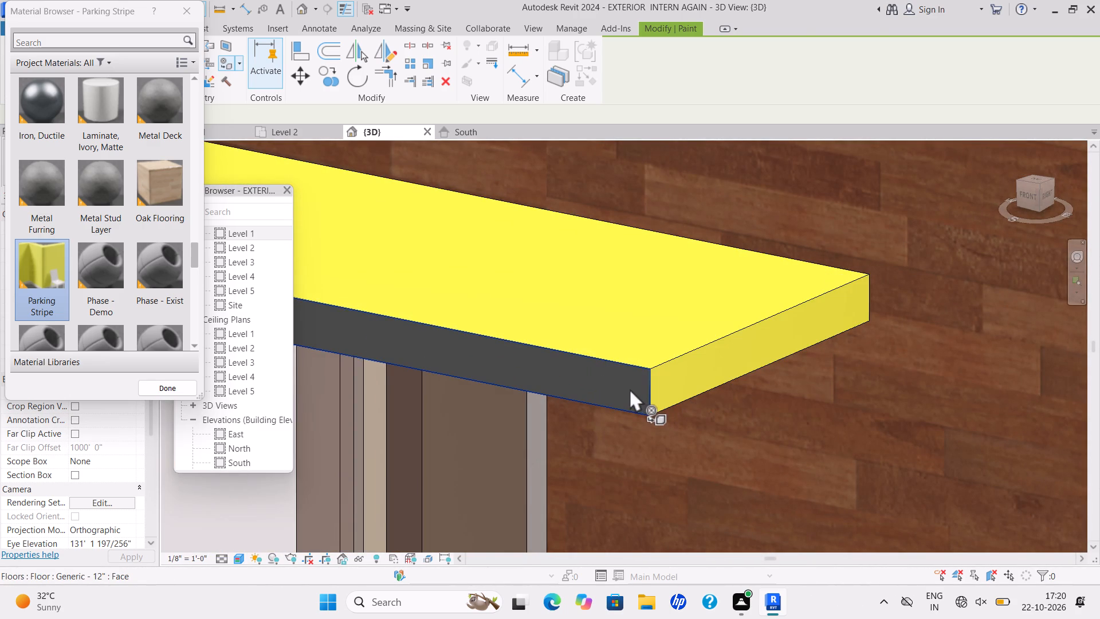
{"action": "left_click", "coordinate": [630, 389]}
Paint the long edge and end face of the upper corner canopy's left-side arm with Parking Stripe.
{"action": "scroll", "coordinate": [626, 395], "scroll_direction": "down", "scroll_amount": 4}
{"action": "middle_click_drag", "start_coordinate": [626, 402], "coordinate": [690, 424], "text": "shift"}
{"action": "scroll", "coordinate": [689, 424], "scroll_direction": "down", "scroll_amount": 3, "text": "shift"}
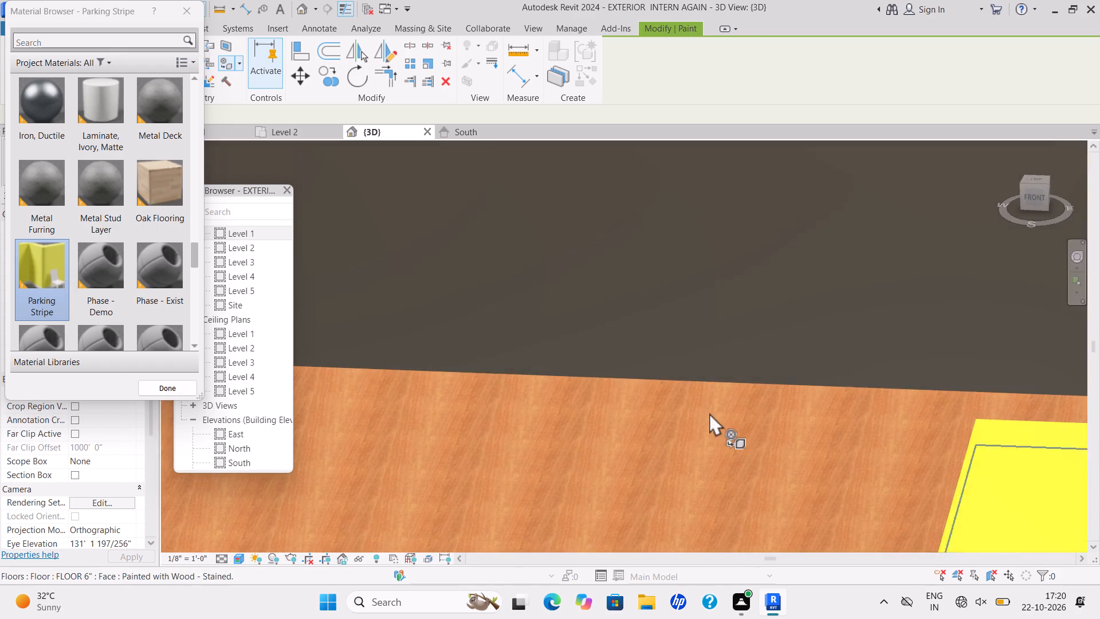
{"action": "scroll", "coordinate": [709, 413], "scroll_direction": "down", "scroll_amount": 4, "text": "shift"}
{"action": "middle_click_drag", "start_coordinate": [712, 411], "coordinate": [457, 346]}
{"action": "scroll", "coordinate": [585, 396], "scroll_direction": "down", "scroll_amount": 2}
{"action": "middle_click_drag", "start_coordinate": [588, 406], "coordinate": [701, 401], "text": "shift"}
{"action": "scroll", "coordinate": [673, 415], "scroll_direction": "down", "scroll_amount": 2, "text": "shift"}
{"action": "scroll", "coordinate": [740, 370], "scroll_direction": "down", "scroll_amount": 3}
{"action": "middle_click_drag", "start_coordinate": [677, 375], "coordinate": [461, 376]}
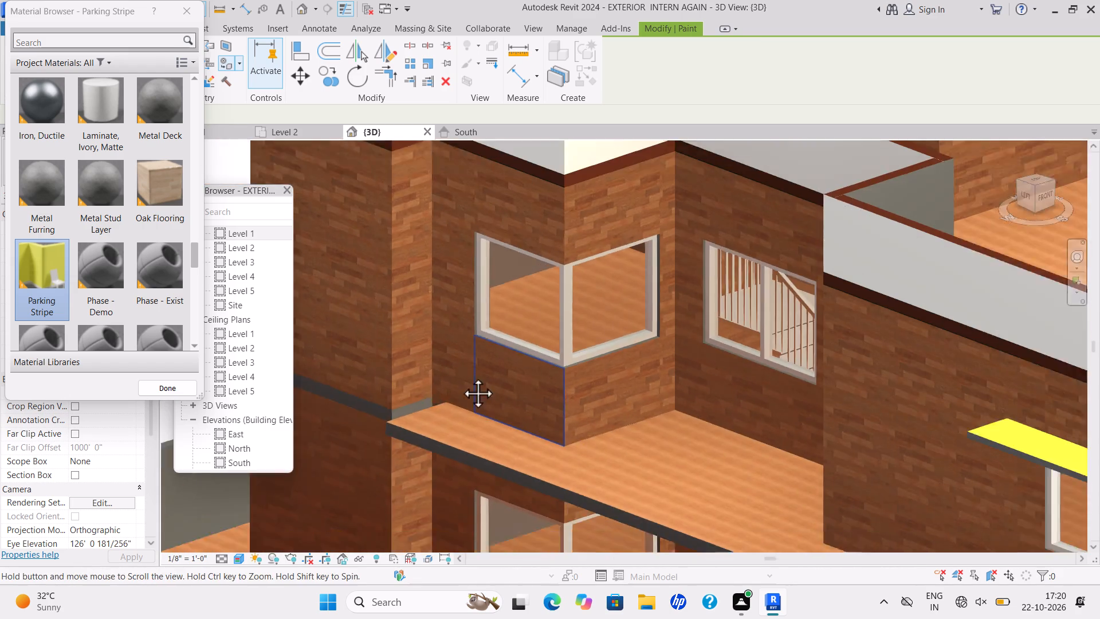
{"action": "scroll", "coordinate": [461, 376], "scroll_direction": "down", "scroll_amount": 2}
{"action": "middle_click_drag", "start_coordinate": [461, 376], "coordinate": [340, 376]}
{"action": "middle_click_drag", "start_coordinate": [527, 440], "coordinate": [685, 444], "text": "shift"}
{"action": "scroll", "coordinate": [668, 457], "scroll_direction": "down", "scroll_amount": 1, "text": "shift"}
{"action": "middle_click_drag", "start_coordinate": [697, 393], "coordinate": [430, 375]}
{"action": "scroll", "coordinate": [669, 386], "scroll_direction": "down", "scroll_amount": 1}
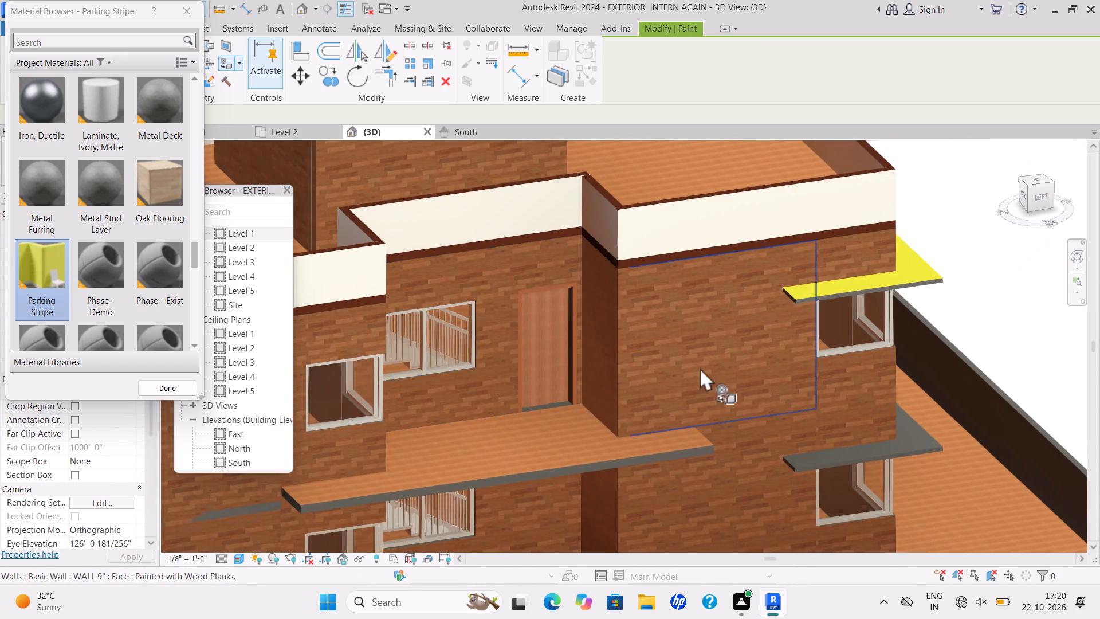
{"action": "scroll", "coordinate": [831, 312], "scroll_direction": "up", "scroll_amount": 13}
{"action": "left_click", "coordinate": [782, 311]}
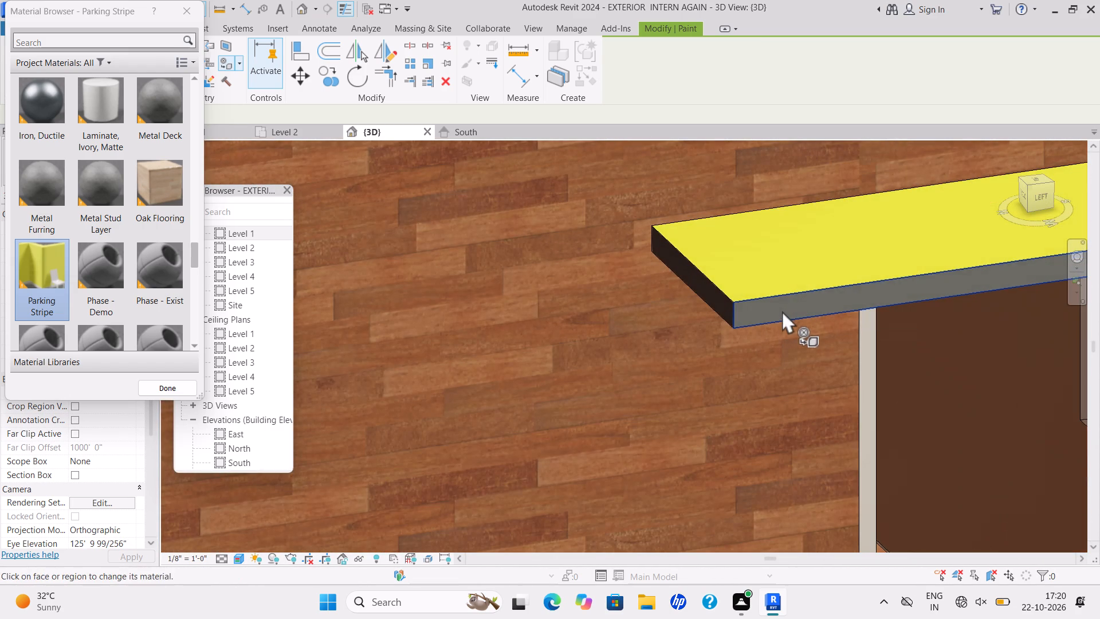
{"action": "left_click", "coordinate": [721, 303]}
Paint the top of the lower-storey L-shaped corner canopy with Parking Stripe.
{"action": "scroll", "coordinate": [722, 302], "scroll_direction": "down", "scroll_amount": 13}
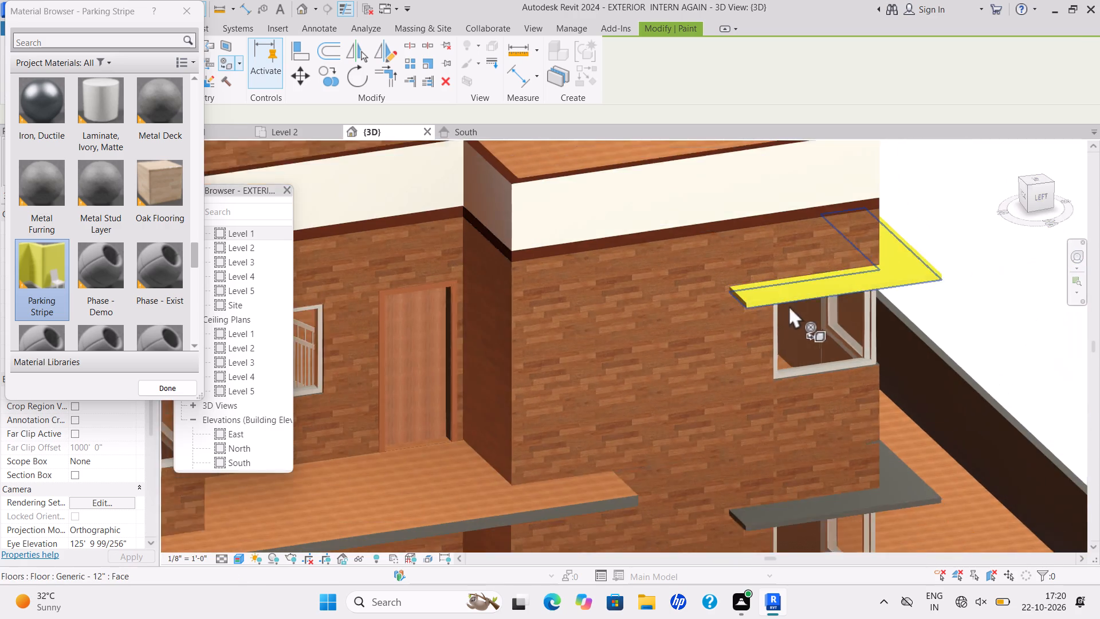
{"action": "scroll", "coordinate": [789, 305], "scroll_direction": "down", "scroll_amount": 2}
{"action": "middle_click_drag", "start_coordinate": [833, 312], "coordinate": [799, 337], "text": "shift"}
{"action": "scroll", "coordinate": [833, 312], "scroll_direction": "down", "scroll_amount": 1, "text": "shift"}
{"action": "scroll", "coordinate": [799, 355], "scroll_direction": "down", "scroll_amount": 1}
{"action": "middle_click_drag", "start_coordinate": [792, 355], "coordinate": [670, 337]}
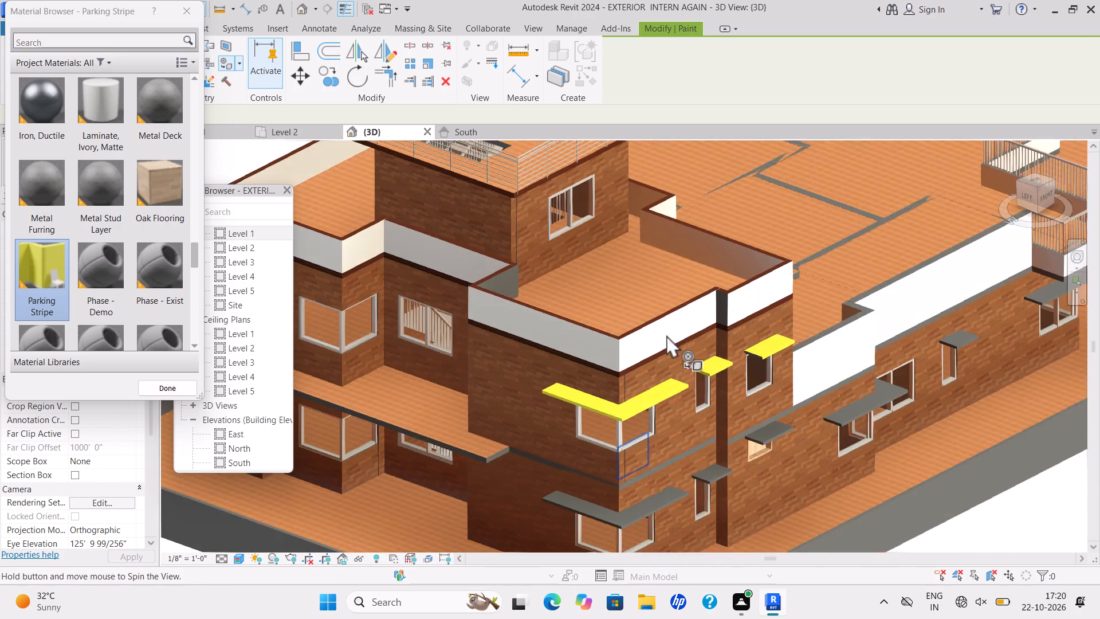
{"action": "scroll", "coordinate": [572, 512], "scroll_direction": "up", "scroll_amount": 5}
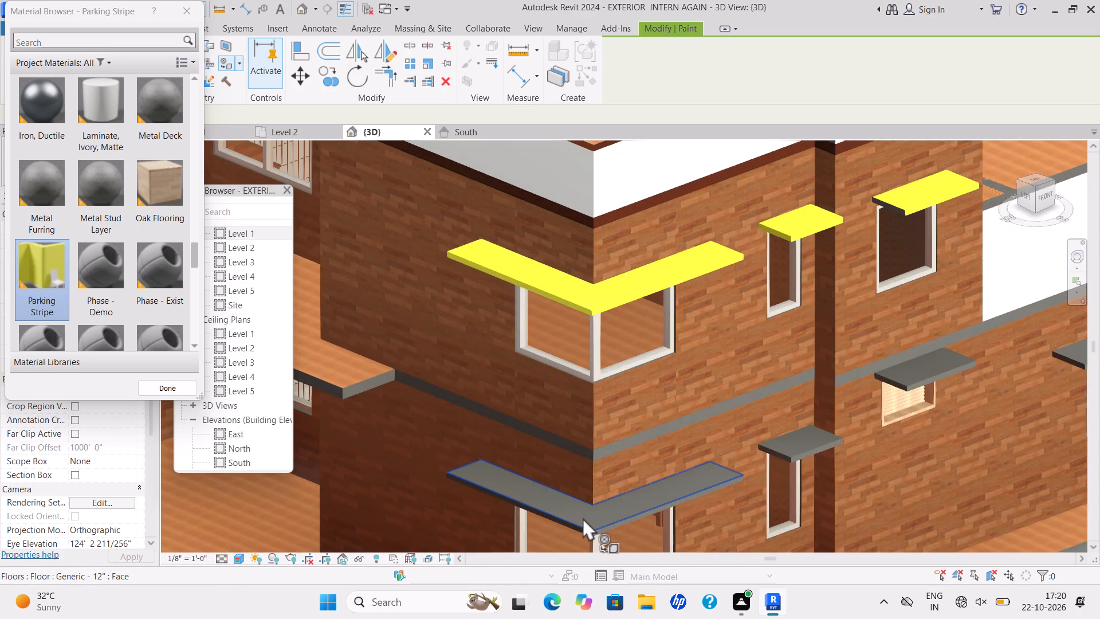
{"action": "left_click", "coordinate": [582, 519]}
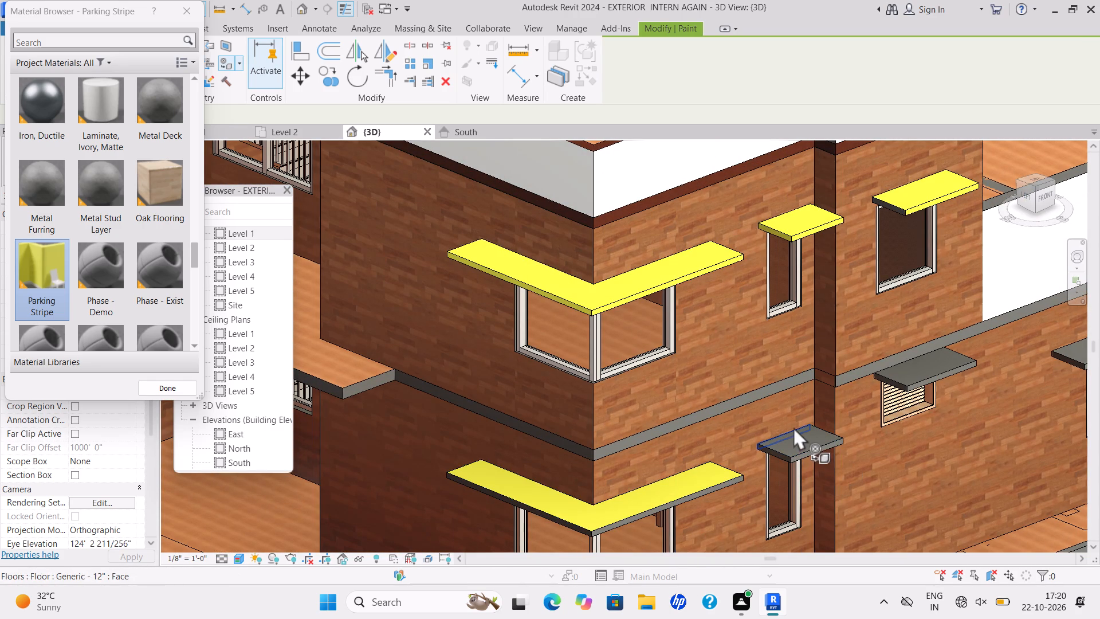
Paint the tops of the lower-storey canopies over the narrow window, the louvred window and the far stepped wall corner with Parking Stripe.
{"action": "left_click", "coordinate": [799, 447]}
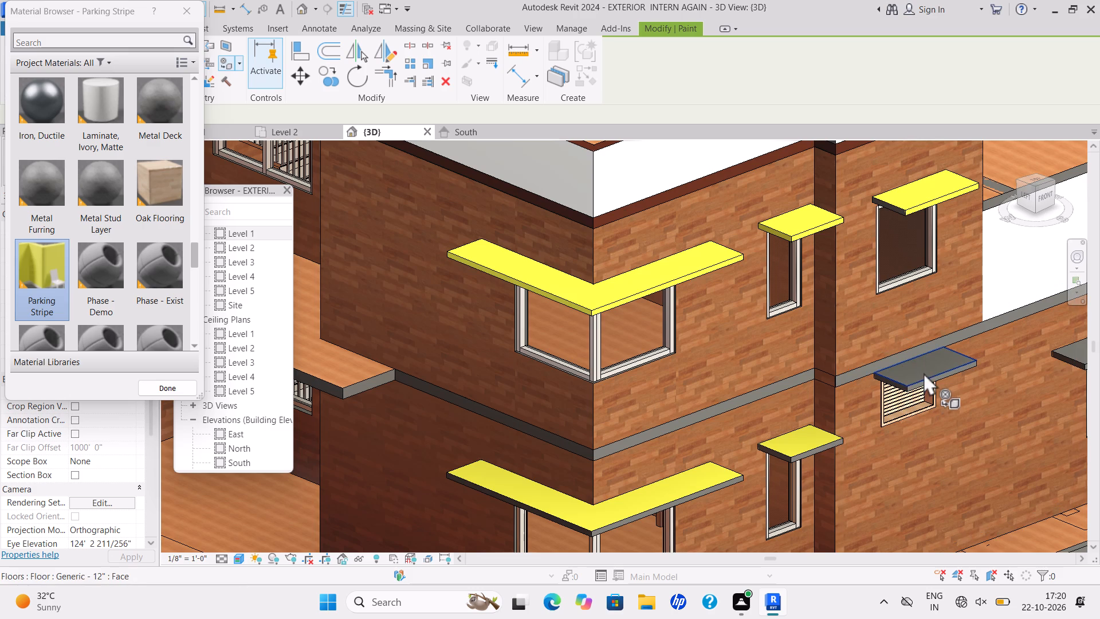
{"action": "left_click", "coordinate": [924, 371]}
{"action": "scroll", "coordinate": [938, 372], "scroll_direction": "down", "scroll_amount": 2}
{"action": "middle_click_drag", "start_coordinate": [937, 372], "coordinate": [803, 379]}
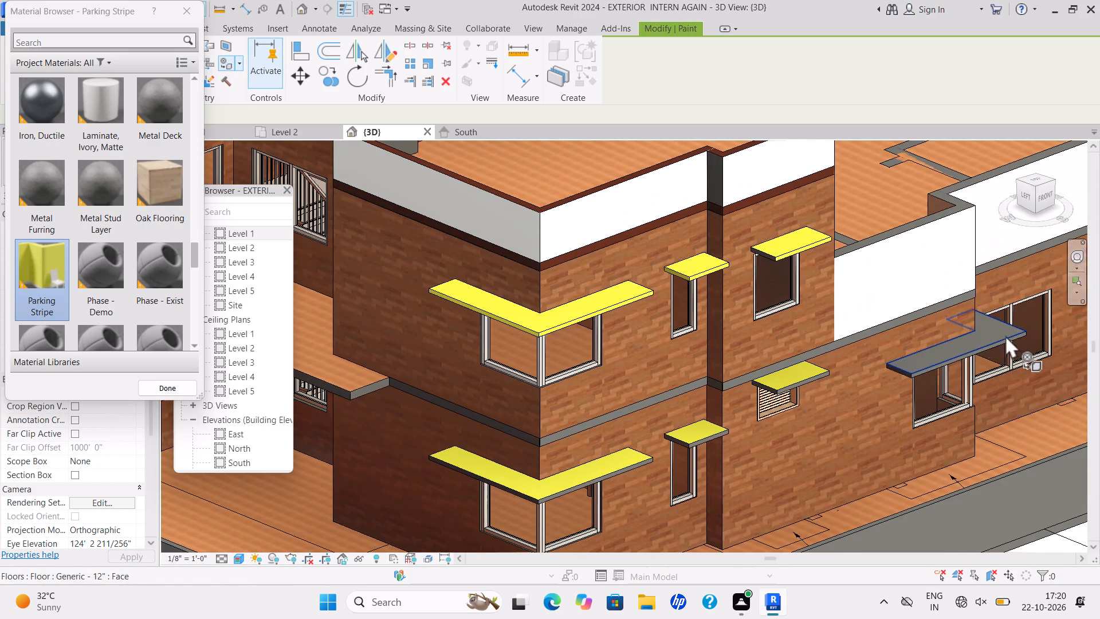
{"action": "left_click", "coordinate": [988, 334]}
Paint the left end face and front edge of the canopy over the louvred window with Parking Stripe.
{"action": "scroll", "coordinate": [830, 379], "scroll_direction": "up", "scroll_amount": 5}
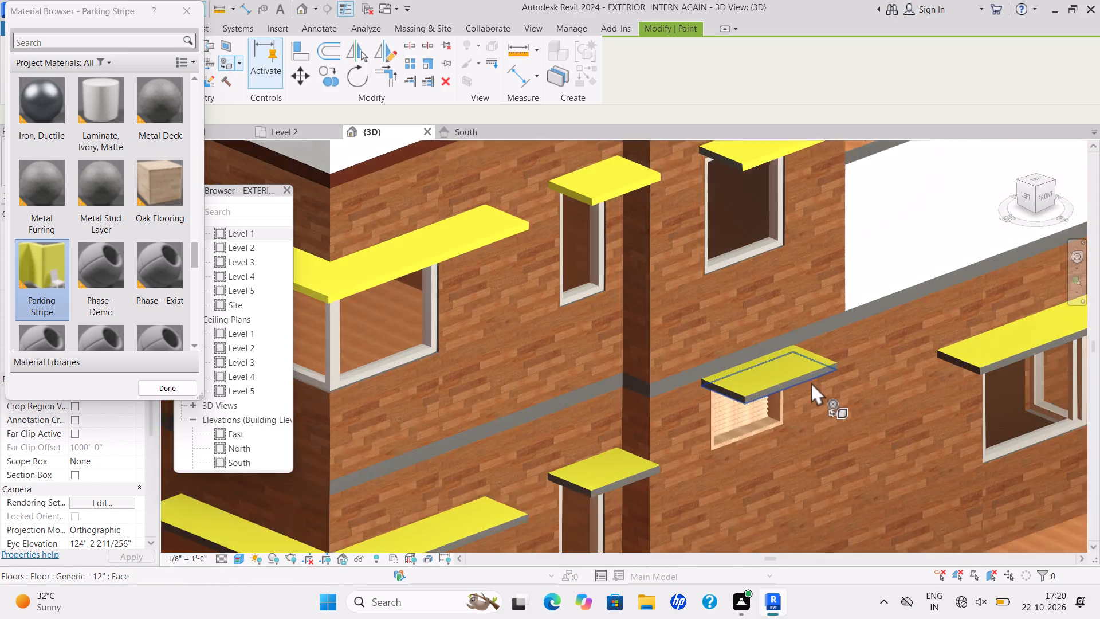
{"action": "scroll", "coordinate": [728, 384], "scroll_direction": "up", "scroll_amount": 14}
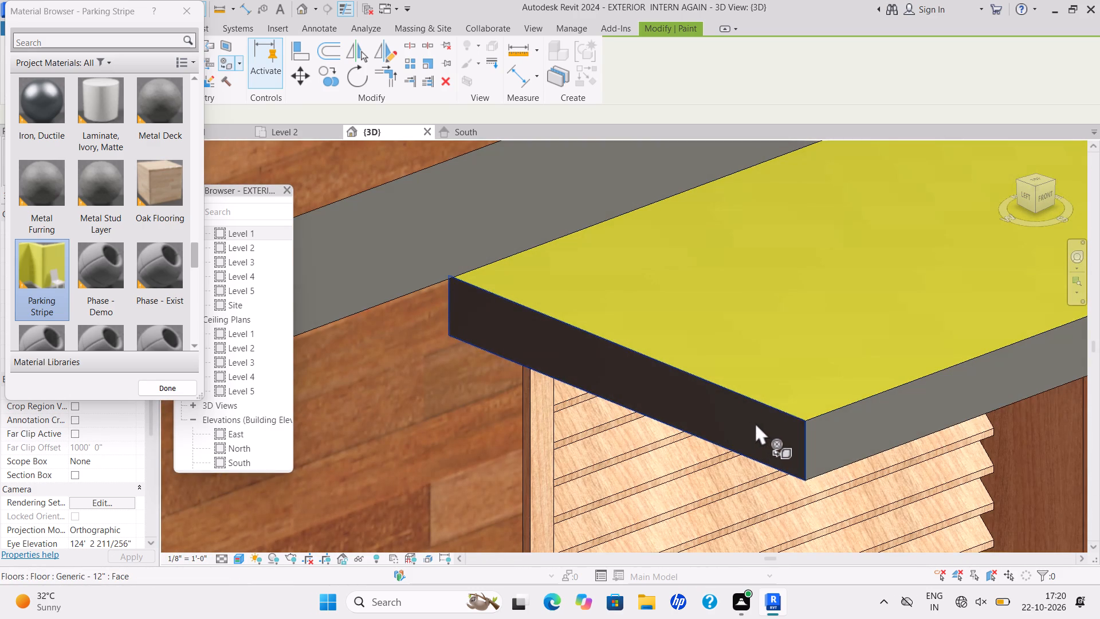
{"action": "left_click", "coordinate": [755, 422]}
{"action": "left_click", "coordinate": [820, 431]}
{"action": "scroll", "coordinate": [824, 421], "scroll_direction": "down", "scroll_amount": 5}
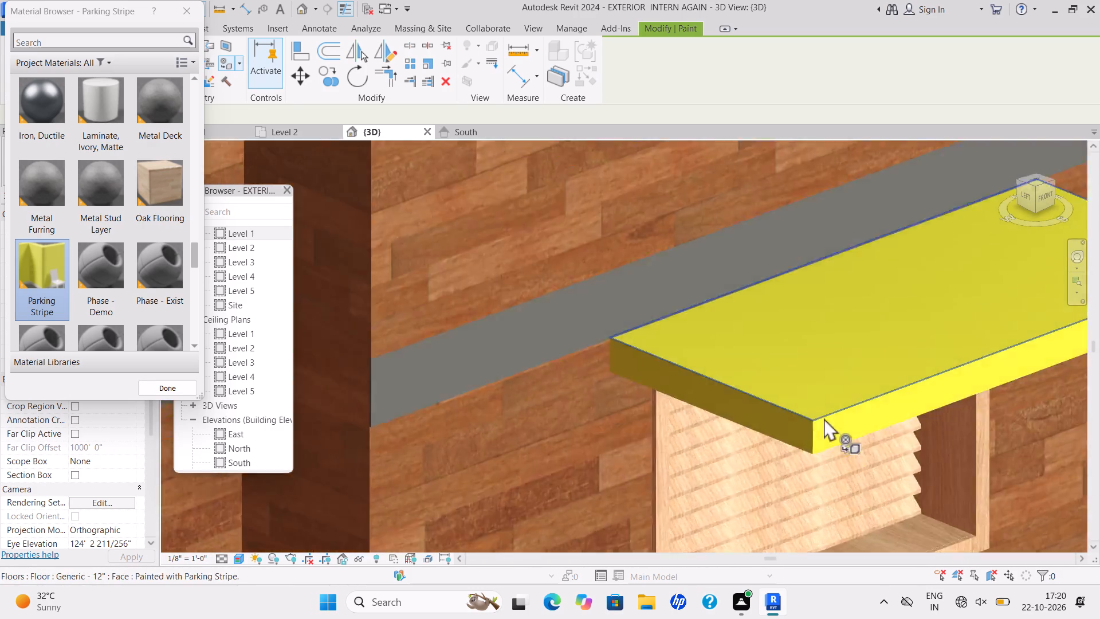
Paint the front edge and left end face of the lower-storey narrow window's canopy with Parking Stripe.
{"action": "scroll", "coordinate": [824, 418], "scroll_direction": "up", "scroll_amount": 1}
{"action": "scroll", "coordinate": [707, 421], "scroll_direction": "down", "scroll_amount": 9}
{"action": "middle_click_drag", "start_coordinate": [677, 409], "coordinate": [788, 297]}
{"action": "scroll", "coordinate": [643, 424], "scroll_direction": "up", "scroll_amount": 3}
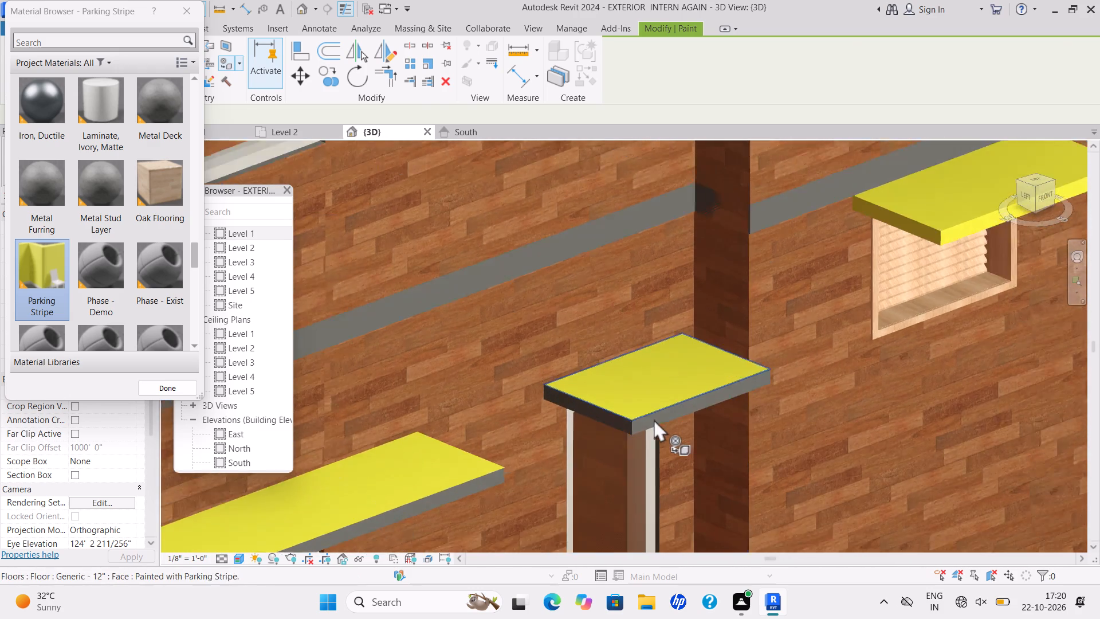
{"action": "scroll", "coordinate": [654, 419], "scroll_direction": "up", "scroll_amount": 5}
{"action": "left_click", "coordinate": [667, 417]}
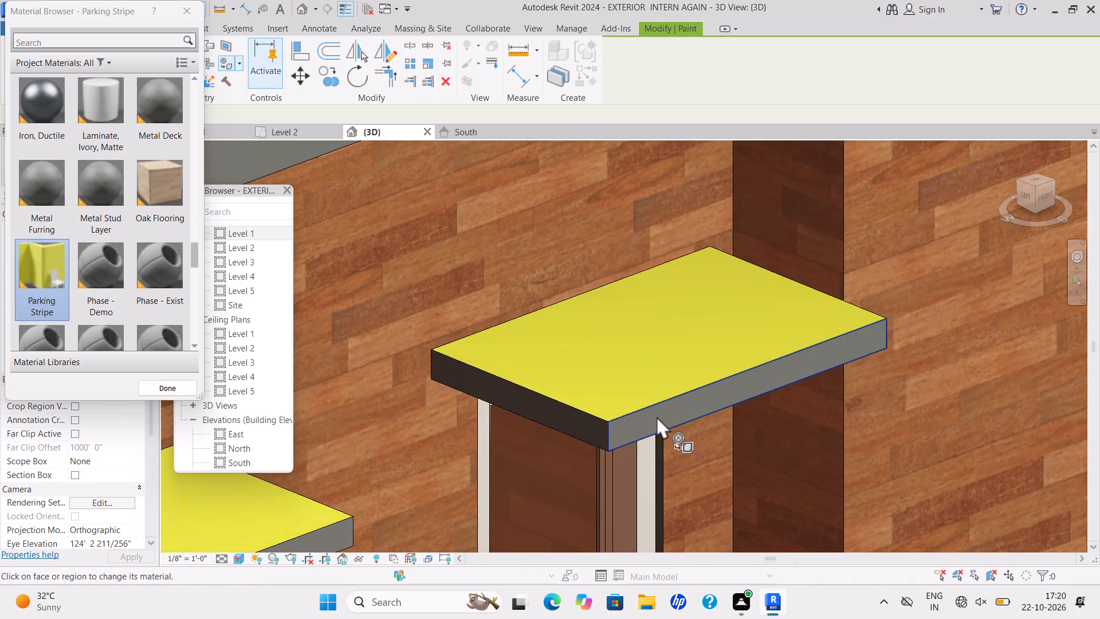
{"action": "left_click", "coordinate": [599, 436]}
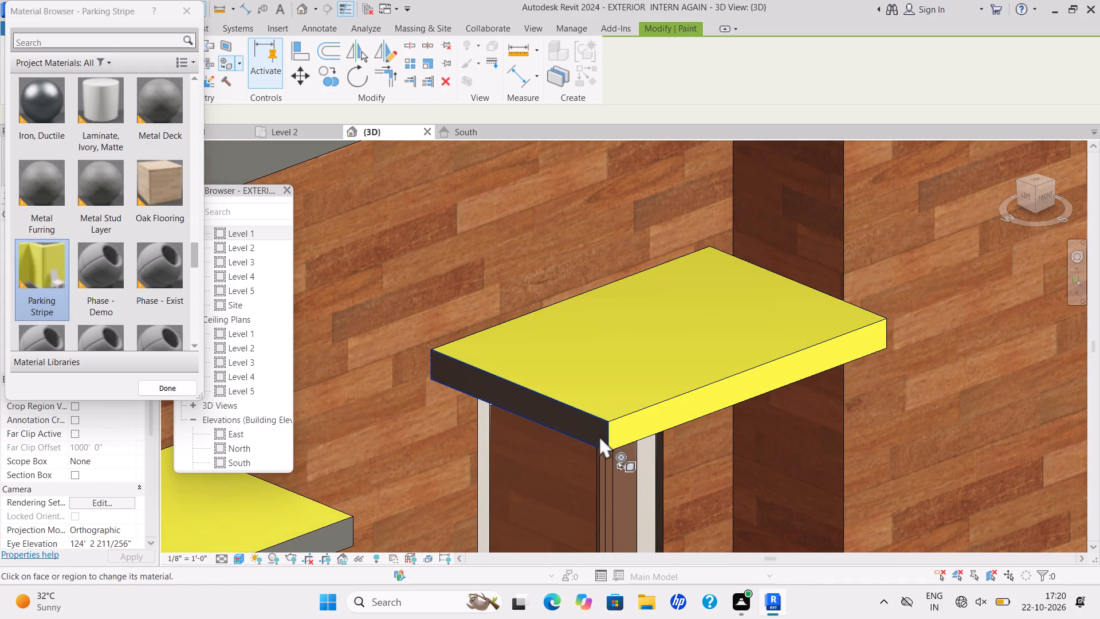
Paint the front and left-side long edges of the lower-storey L-shaped corner canopy with Parking Stripe.
{"action": "scroll", "coordinate": [605, 434], "scroll_direction": "down", "scroll_amount": 5}
{"action": "middle_click_drag", "start_coordinate": [607, 430], "coordinate": [826, 361]}
{"action": "scroll", "coordinate": [462, 461], "scroll_direction": "down", "scroll_amount": 1}
{"action": "middle_click_drag", "start_coordinate": [463, 461], "coordinate": [678, 392]}
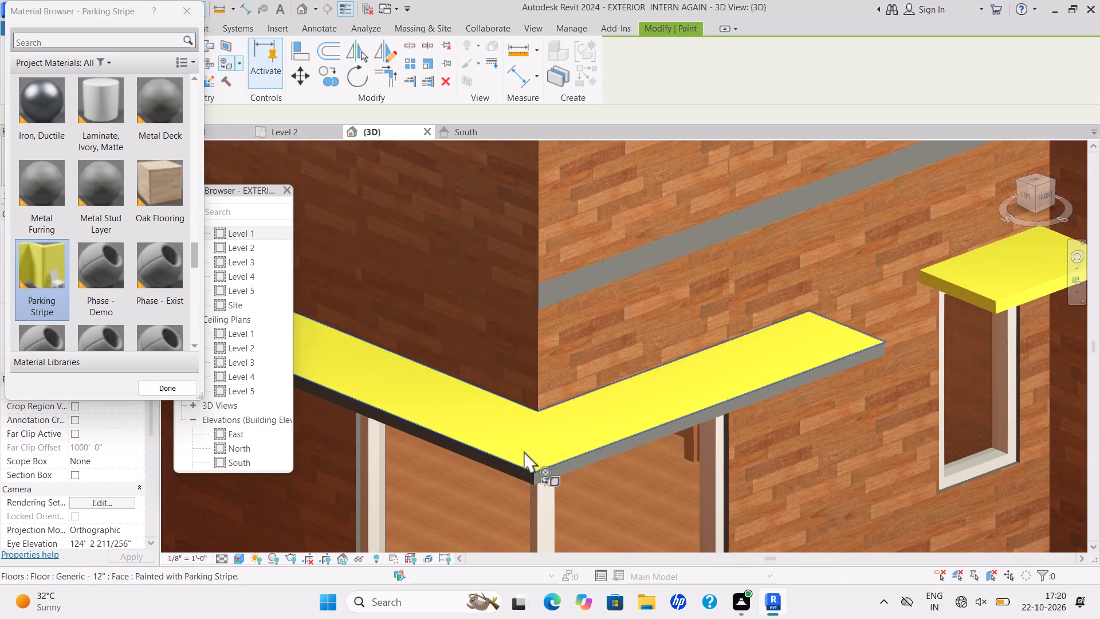
{"action": "scroll", "coordinate": [523, 452], "scroll_direction": "up", "scroll_amount": 7}
{"action": "left_click", "coordinate": [580, 495]}
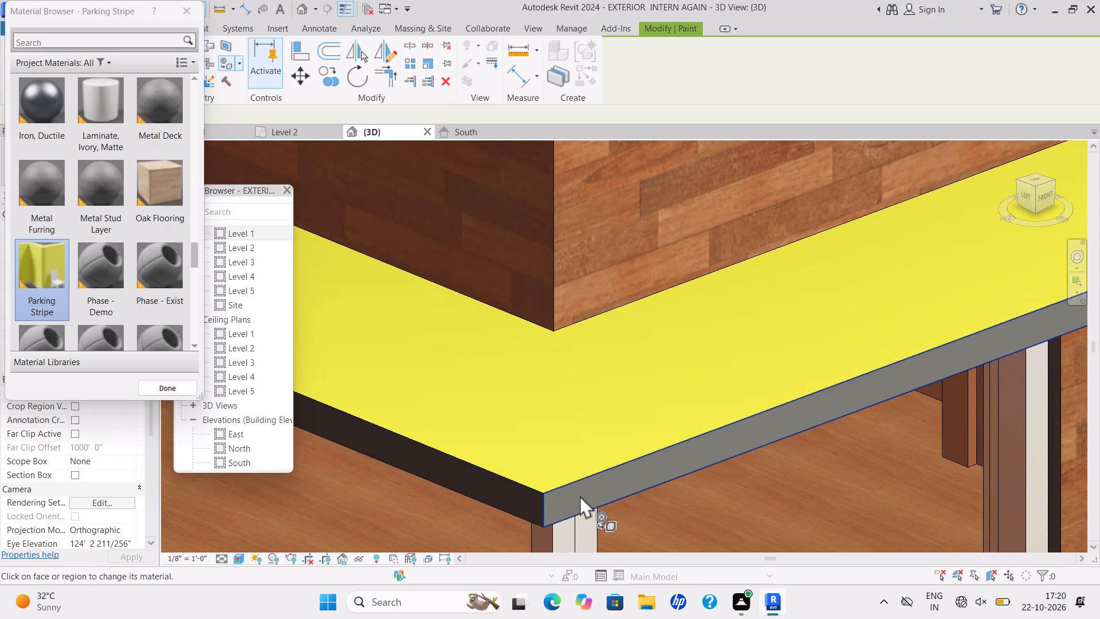
{"action": "left_click", "coordinate": [528, 500]}
Paint the right end face of the louvred window's canopy with Parking Stripe.
{"action": "scroll", "coordinate": [541, 485], "scroll_direction": "down", "scroll_amount": 6}
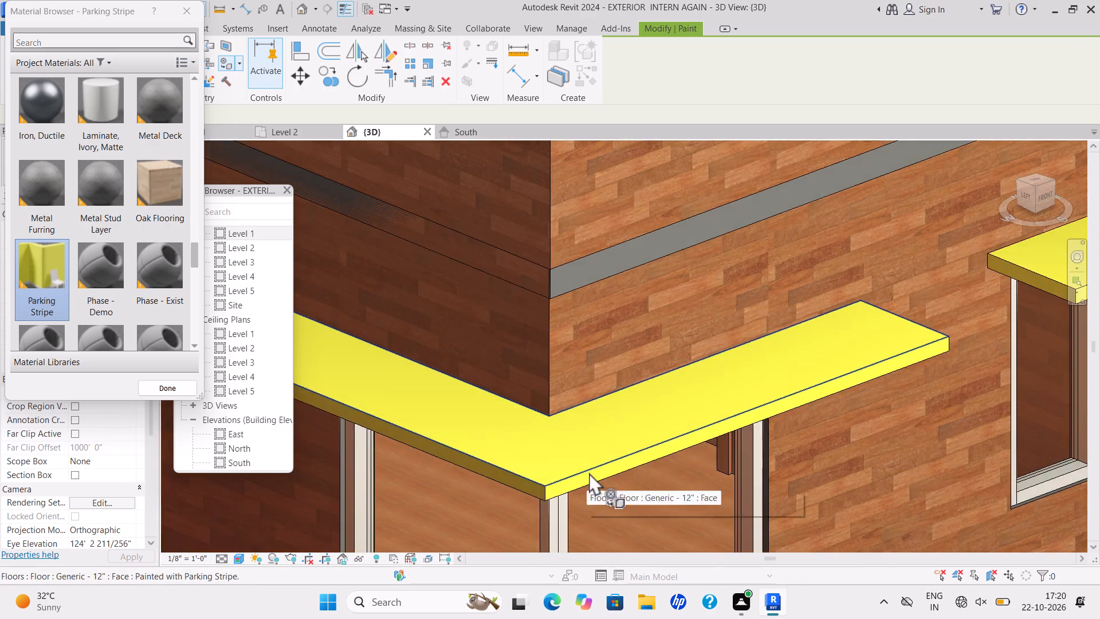
{"action": "scroll", "coordinate": [589, 472], "scroll_direction": "down", "scroll_amount": 4}
{"action": "scroll", "coordinate": [670, 463], "scroll_direction": "down", "scroll_amount": 3}
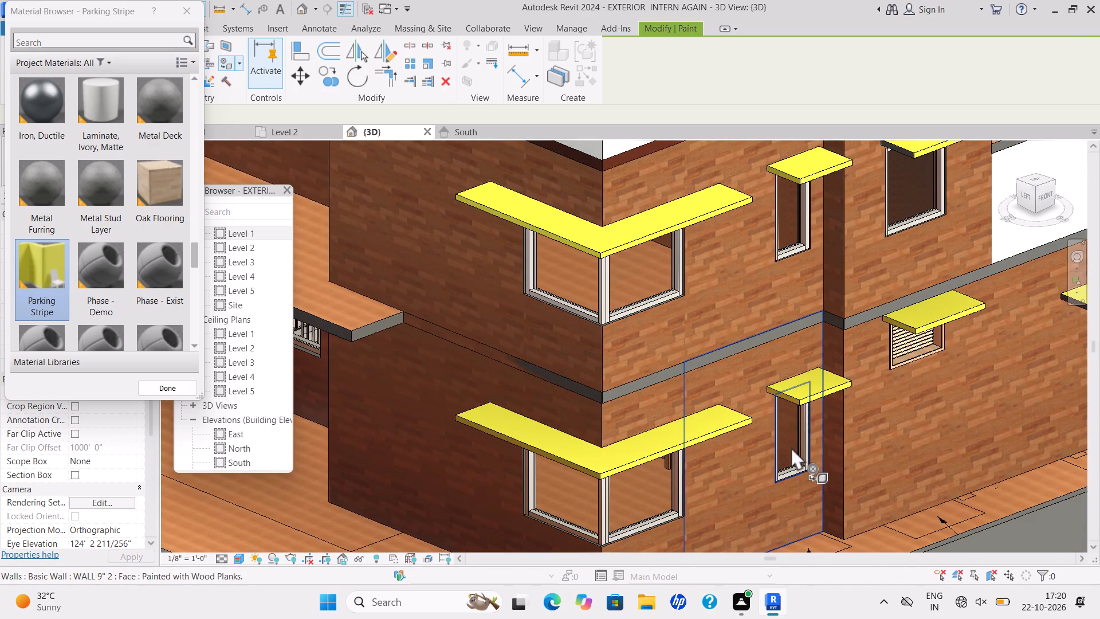
{"action": "middle_click_drag", "start_coordinate": [793, 447], "coordinate": [691, 446], "text": "shift"}
{"action": "scroll", "coordinate": [793, 447], "scroll_direction": "down", "scroll_amount": 1, "text": "shift"}
{"action": "scroll", "coordinate": [755, 440], "scroll_direction": "up", "scroll_amount": 4}
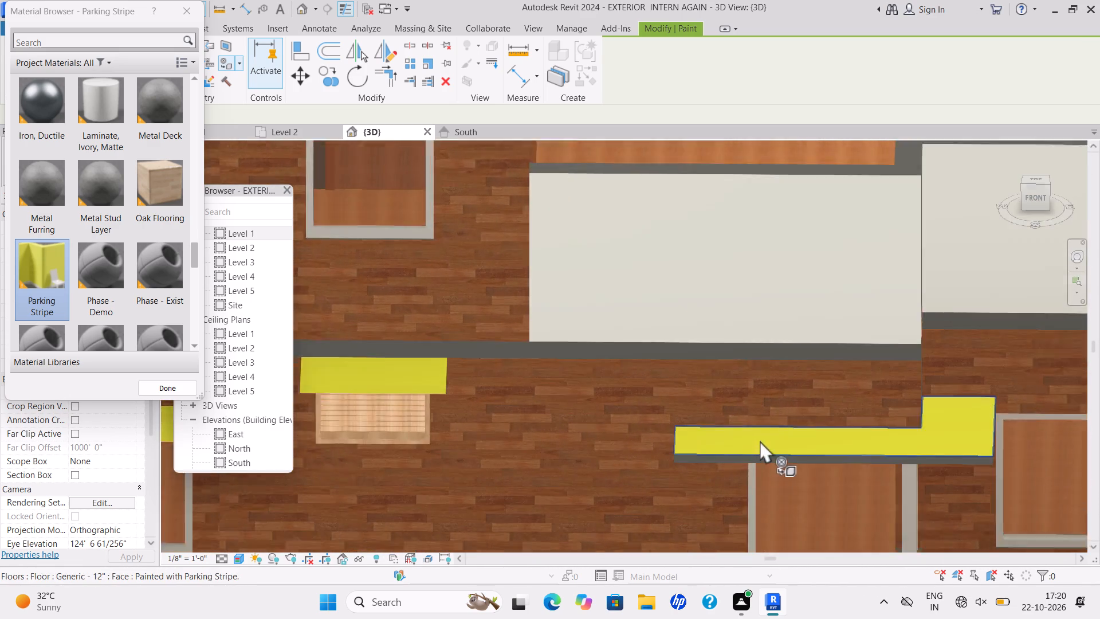
{"action": "scroll", "coordinate": [365, 368], "scroll_direction": "up", "scroll_amount": 1}
{"action": "middle_click_drag", "start_coordinate": [360, 369], "coordinate": [325, 364], "text": "shift"}
{"action": "scroll", "coordinate": [359, 371], "scroll_direction": "down", "scroll_amount": 1, "text": "shift"}
{"action": "middle_click_drag", "start_coordinate": [613, 356], "coordinate": [1099, 328]}
{"action": "scroll", "coordinate": [763, 374], "scroll_direction": "down", "scroll_amount": 3}
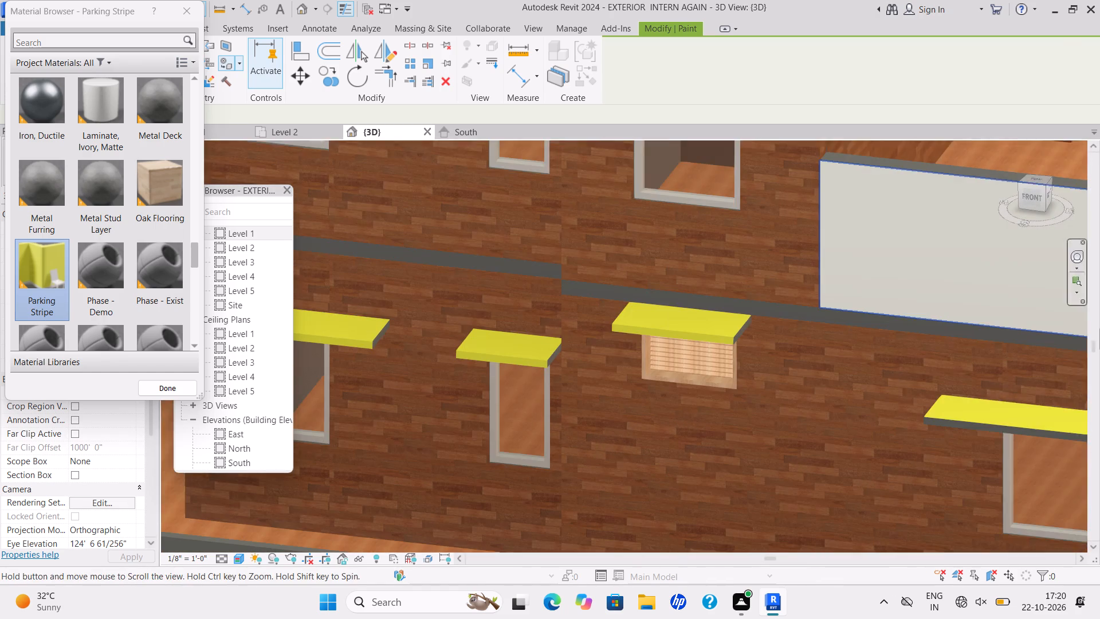
{"action": "middle_click_drag", "start_coordinate": [1088, 332], "coordinate": [944, 366], "text": "shift"}
{"action": "scroll", "coordinate": [735, 328], "scroll_direction": "up", "scroll_amount": 9}
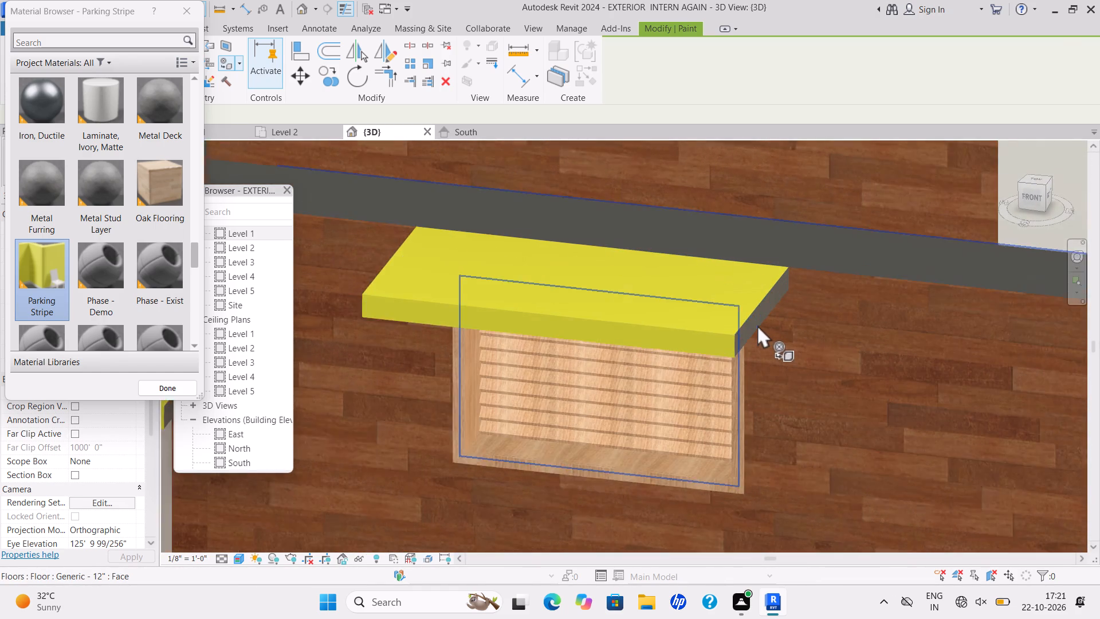
{"action": "scroll", "coordinate": [757, 324], "scroll_direction": "up", "scroll_amount": 4}
{"action": "left_click", "coordinate": [748, 319]}
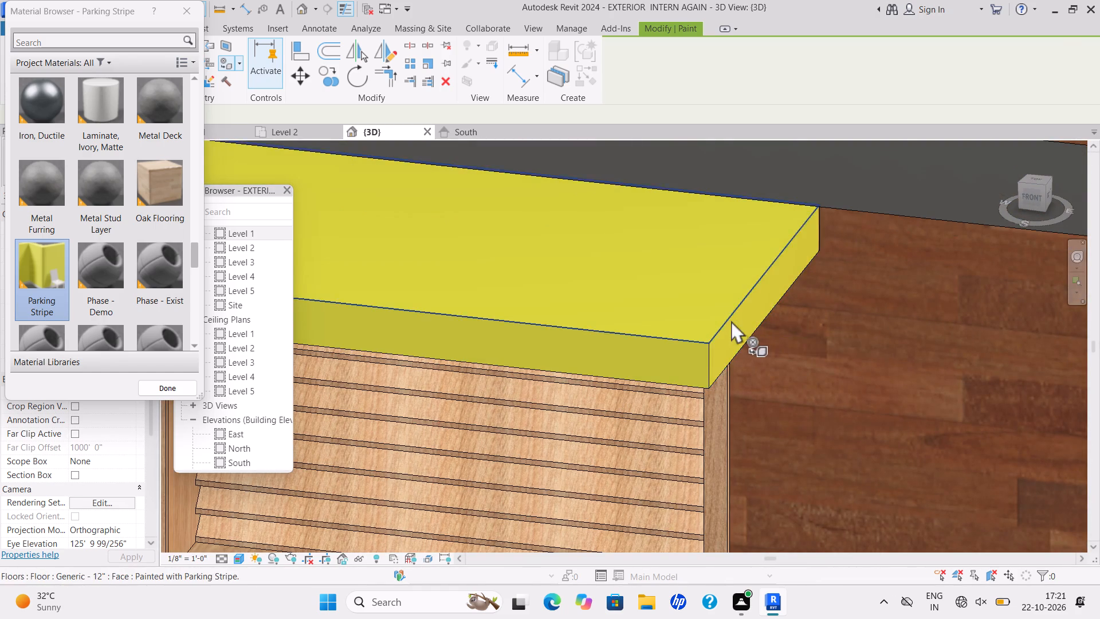
Paint the right end face of the lower-storey narrow window's canopy with Parking Stripe.
{"action": "scroll", "coordinate": [732, 320], "scroll_direction": "down", "scroll_amount": 4}
{"action": "middle_click_drag", "start_coordinate": [756, 335], "coordinate": [863, 354]}
{"action": "middle_click_drag", "start_coordinate": [499, 382], "coordinate": [685, 387]}
{"action": "scroll", "coordinate": [402, 387], "scroll_direction": "up", "scroll_amount": 4}
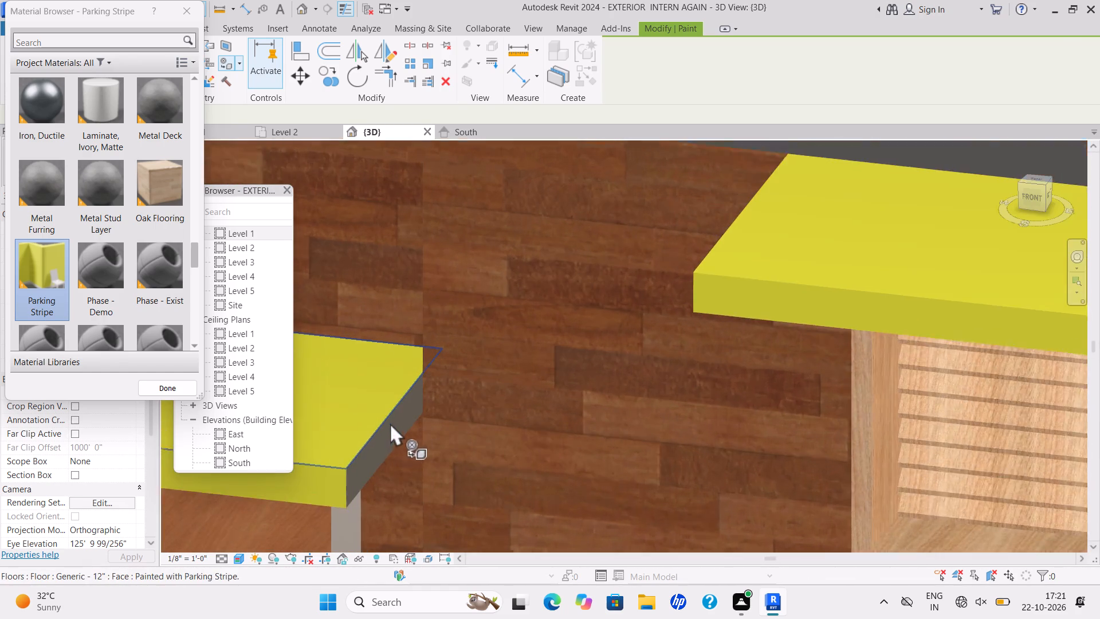
{"action": "scroll", "coordinate": [337, 454], "scroll_direction": "up", "scroll_amount": 3}
{"action": "left_click", "coordinate": [370, 479]}
Paint the end face of the lower L-shaped corner canopy's front arm with Parking Stripe.
{"action": "scroll", "coordinate": [427, 464], "scroll_direction": "down", "scroll_amount": 2}
{"action": "middle_click_drag", "start_coordinate": [431, 463], "coordinate": [577, 433]}
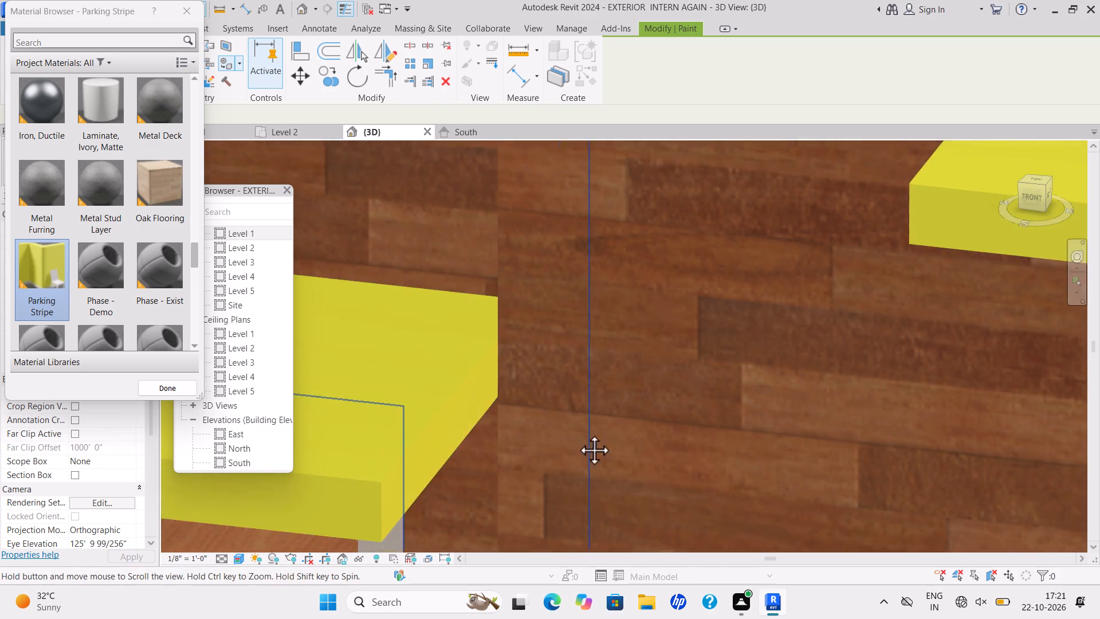
{"action": "middle_click_drag", "start_coordinate": [577, 433], "coordinate": [718, 393]}
{"action": "scroll", "coordinate": [577, 433], "scroll_direction": "down", "scroll_amount": 2}
{"action": "scroll", "coordinate": [718, 380], "scroll_direction": "down", "scroll_amount": 3}
{"action": "middle_click_drag", "start_coordinate": [720, 381], "coordinate": [823, 370]}
{"action": "scroll", "coordinate": [575, 371], "scroll_direction": "down", "scroll_amount": 4}
{"action": "middle_click_drag", "start_coordinate": [588, 375], "coordinate": [760, 362]}
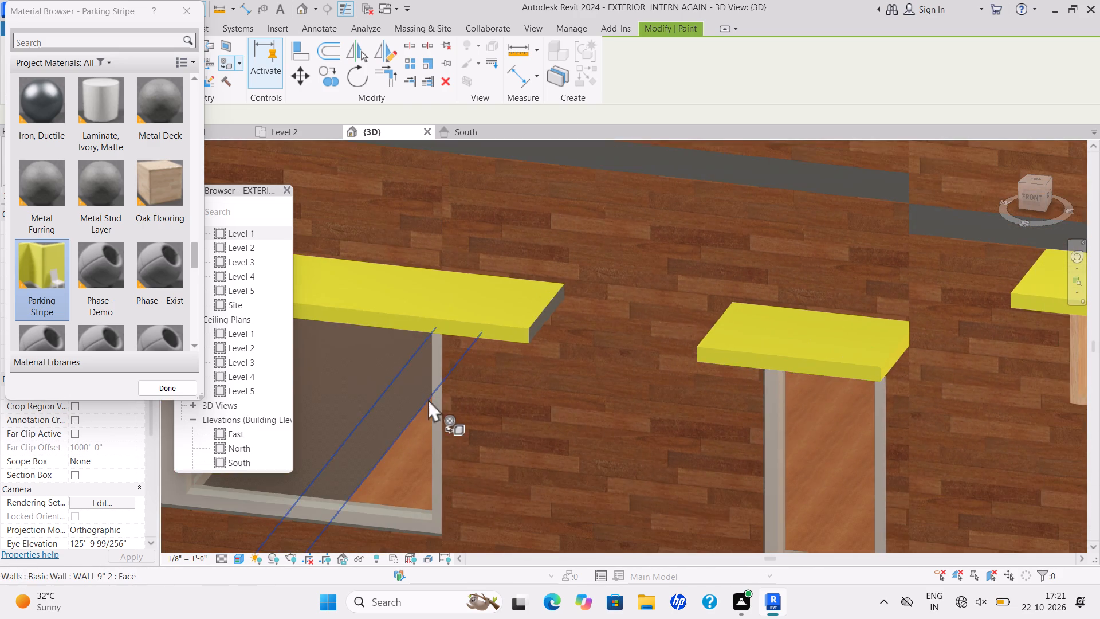
{"action": "scroll", "coordinate": [524, 315], "scroll_direction": "up", "scroll_amount": 12}
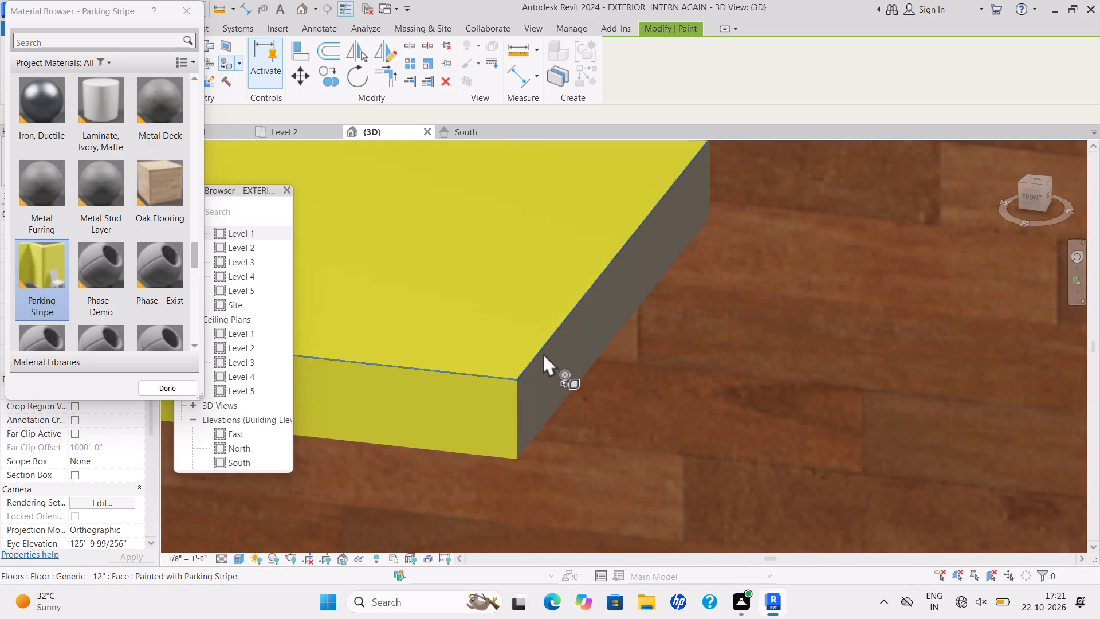
{"action": "left_click", "coordinate": [547, 356]}
Paint the long front edge and right side edge of the lower-storey canopy wrapping the stepped wall corner with Parking Stripe.
{"action": "scroll", "coordinate": [556, 358], "scroll_direction": "down", "scroll_amount": 19}
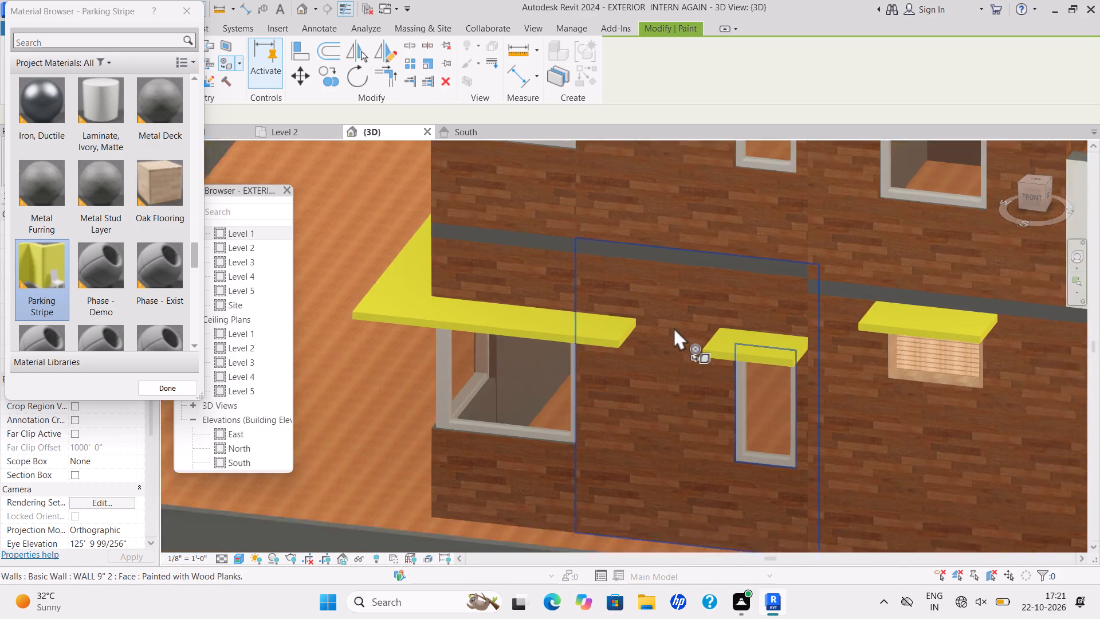
{"action": "middle_click_drag", "start_coordinate": [674, 327], "coordinate": [404, 306]}
{"action": "scroll", "coordinate": [621, 314], "scroll_direction": "down", "scroll_amount": 2}
{"action": "scroll", "coordinate": [419, 309], "scroll_direction": "up", "scroll_amount": 1}
{"action": "scroll", "coordinate": [843, 363], "scroll_direction": "up", "scroll_amount": 4}
{"action": "scroll", "coordinate": [680, 358], "scroll_direction": "up", "scroll_amount": 5}
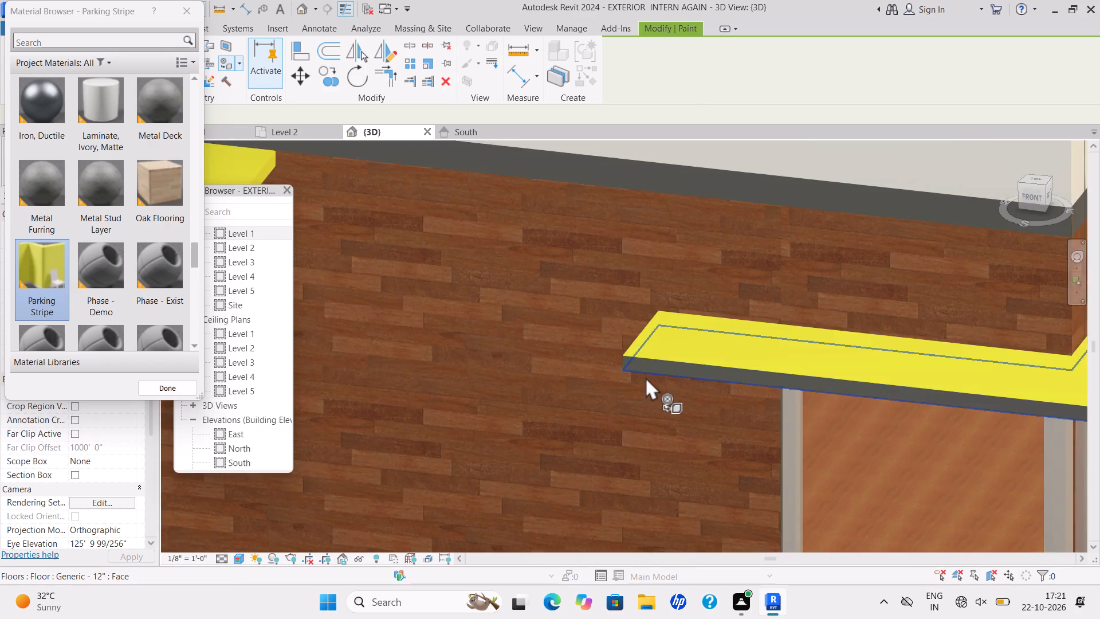
{"action": "scroll", "coordinate": [646, 377], "scroll_direction": "up", "scroll_amount": 6}
{"action": "left_click", "coordinate": [651, 355]}
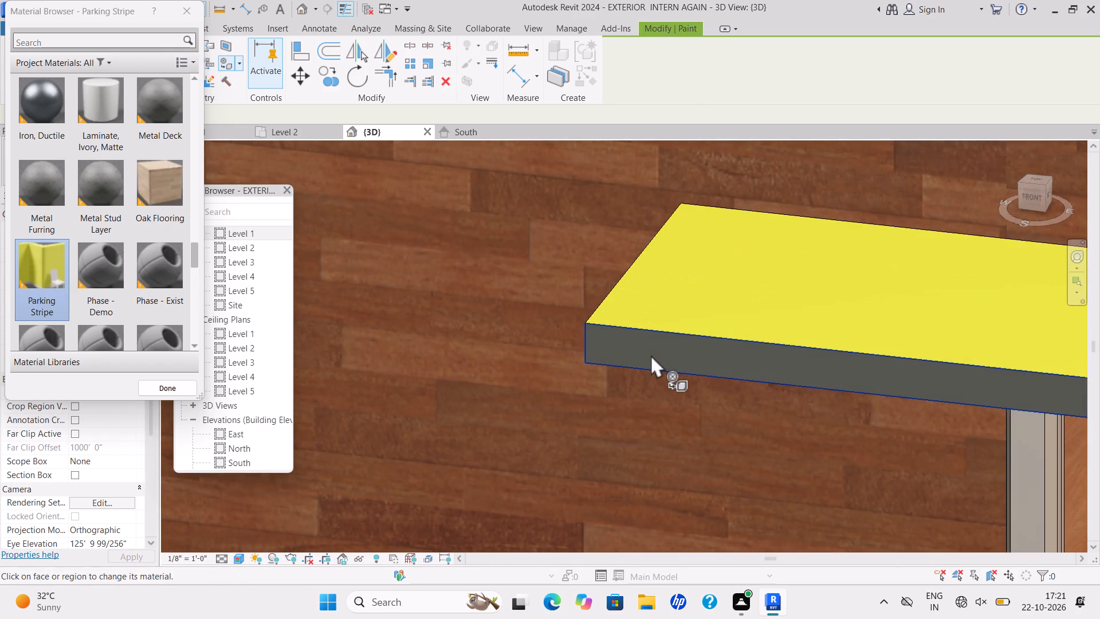
{"action": "scroll", "coordinate": [650, 362], "scroll_direction": "down", "scroll_amount": 7}
{"action": "middle_click_drag", "start_coordinate": [751, 355], "coordinate": [566, 368]}
{"action": "scroll", "coordinate": [734, 359], "scroll_direction": "down", "scroll_amount": 2}
{"action": "scroll", "coordinate": [903, 385], "scroll_direction": "up", "scroll_amount": 3}
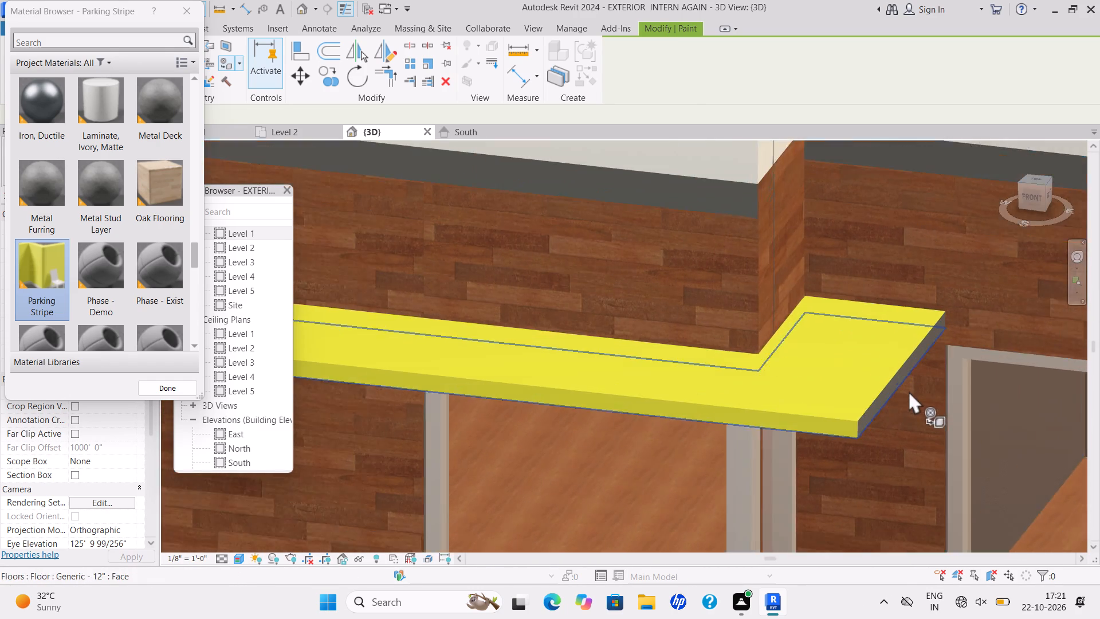
{"action": "scroll", "coordinate": [909, 391], "scroll_direction": "up", "scroll_amount": 9}
{"action": "left_click", "coordinate": [870, 404]}
Choose the Copper material and paint the top of the terrace's white parapet section next to the upper-storey wall.
{"action": "scroll", "coordinate": [870, 404], "scroll_direction": "down", "scroll_amount": 3}
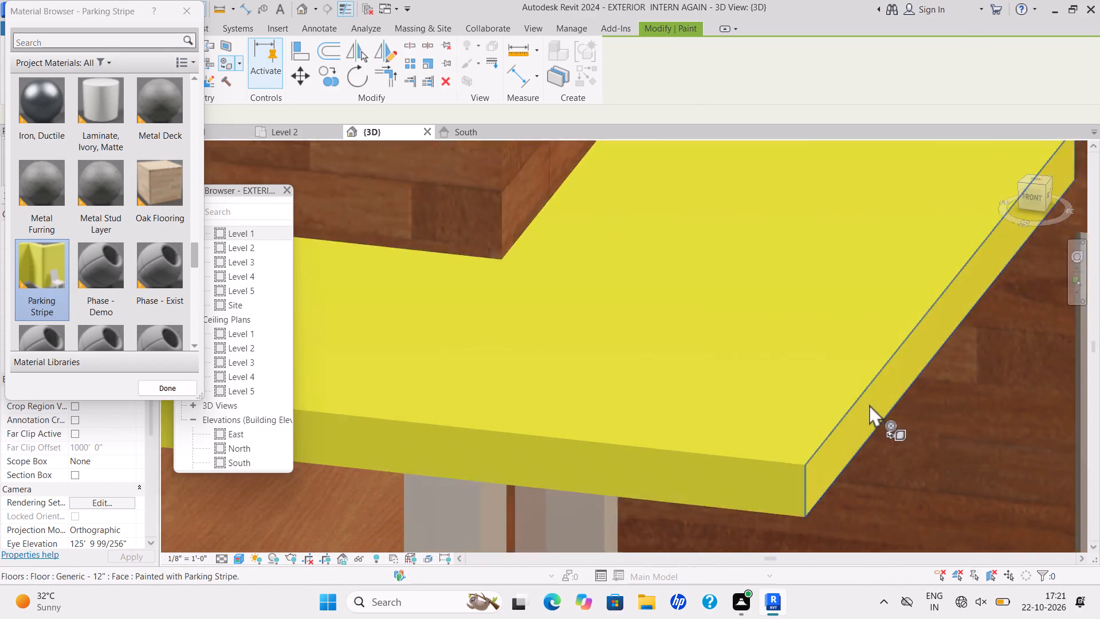
{"action": "scroll", "coordinate": [869, 404], "scroll_direction": "down", "scroll_amount": 3}
{"action": "middle_click_drag", "start_coordinate": [936, 378], "coordinate": [782, 408], "text": "shift"}
{"action": "scroll", "coordinate": [913, 391], "scroll_direction": "down", "scroll_amount": 1, "text": "shift"}
{"action": "scroll", "coordinate": [783, 393], "scroll_direction": "down", "scroll_amount": 12}
{"action": "middle_click_drag", "start_coordinate": [850, 370], "coordinate": [1099, 346]}
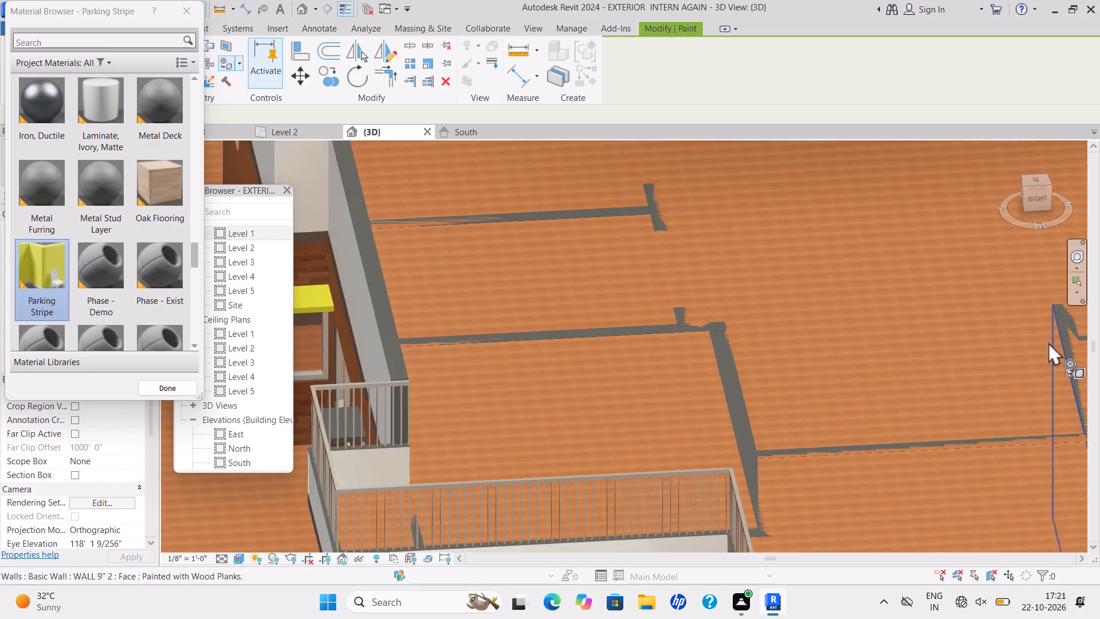
{"action": "scroll", "coordinate": [1046, 342], "scroll_direction": "down", "scroll_amount": 1}
{"action": "middle_click_drag", "start_coordinate": [1022, 356], "coordinate": [885, 392], "text": "shift"}
{"action": "scroll", "coordinate": [850, 369], "scroll_direction": "down", "scroll_amount": 8}
{"action": "middle_click_drag", "start_coordinate": [828, 367], "coordinate": [879, 362], "text": "shift"}
{"action": "scroll", "coordinate": [867, 366], "scroll_direction": "down", "scroll_amount": 1, "text": "shift"}
{"action": "middle_click_drag", "start_coordinate": [879, 362], "coordinate": [887, 361], "text": "shift"}
{"action": "scroll", "coordinate": [866, 367], "scroll_direction": "up", "scroll_amount": 1}
{"action": "scroll", "coordinate": [91, 271], "scroll_direction": "down", "scroll_amount": 7}
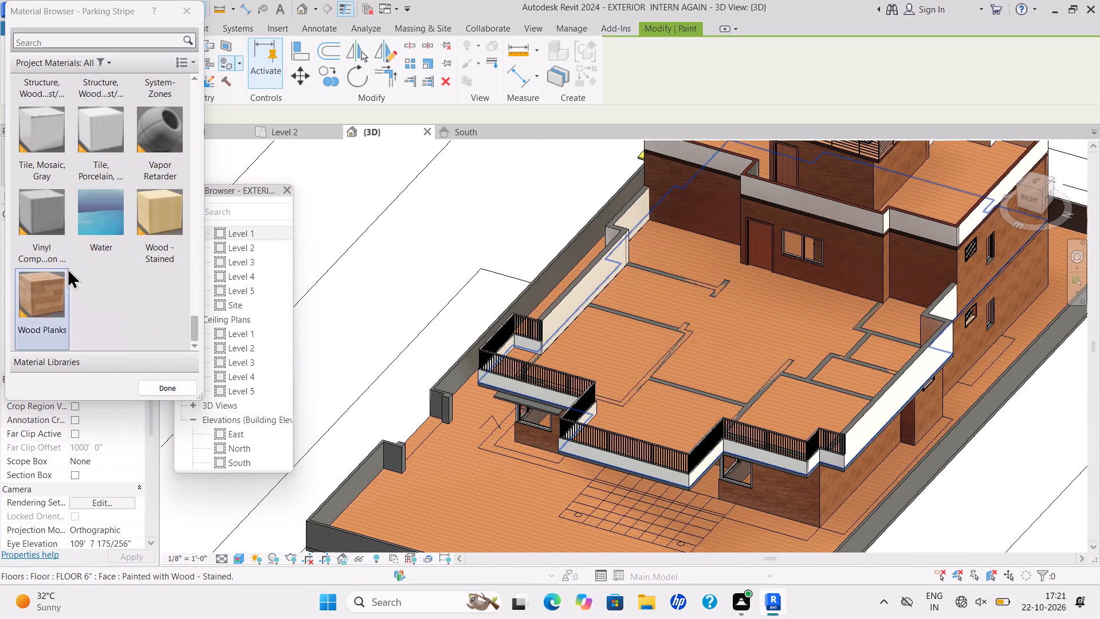
{"action": "scroll", "coordinate": [66, 264], "scroll_direction": "up", "scroll_amount": 7}
{"action": "left_click_drag", "start_coordinate": [46, 284], "coordinate": [57, 290]}
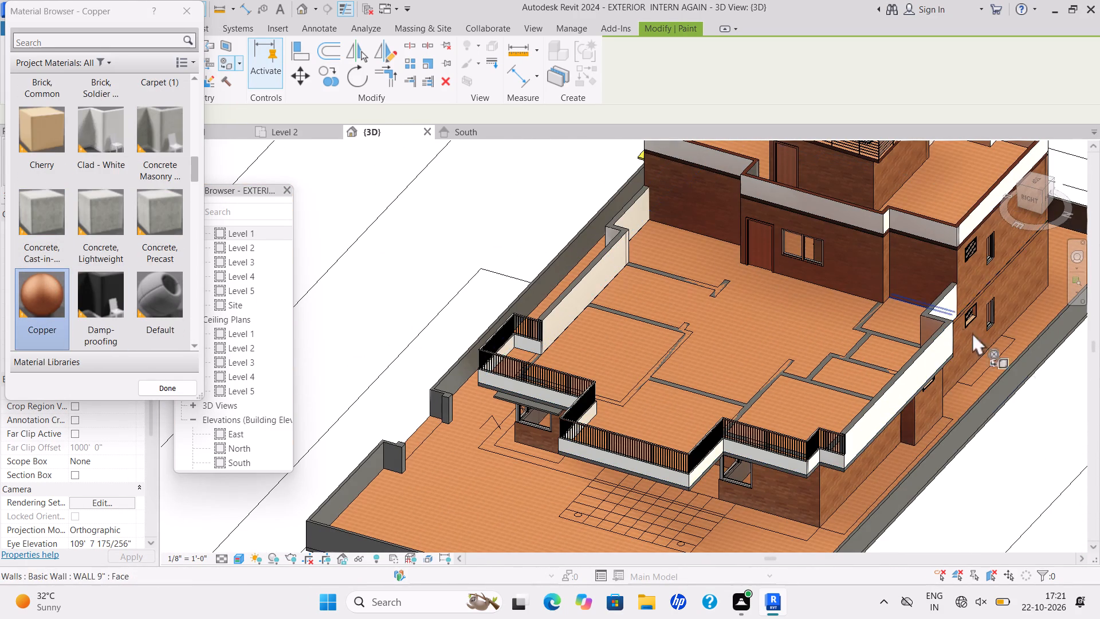
{"action": "scroll", "coordinate": [905, 287], "scroll_direction": "up", "scroll_amount": 13}
{"action": "scroll", "coordinate": [960, 307], "scroll_direction": "up", "scroll_amount": 4}
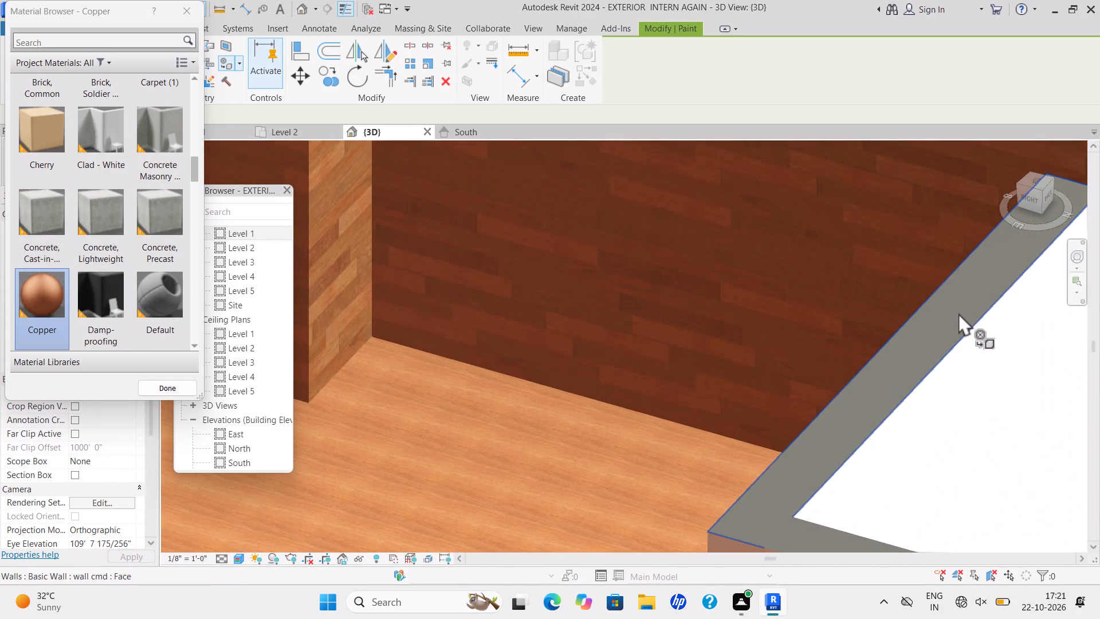
{"action": "left_click", "coordinate": [958, 313]}
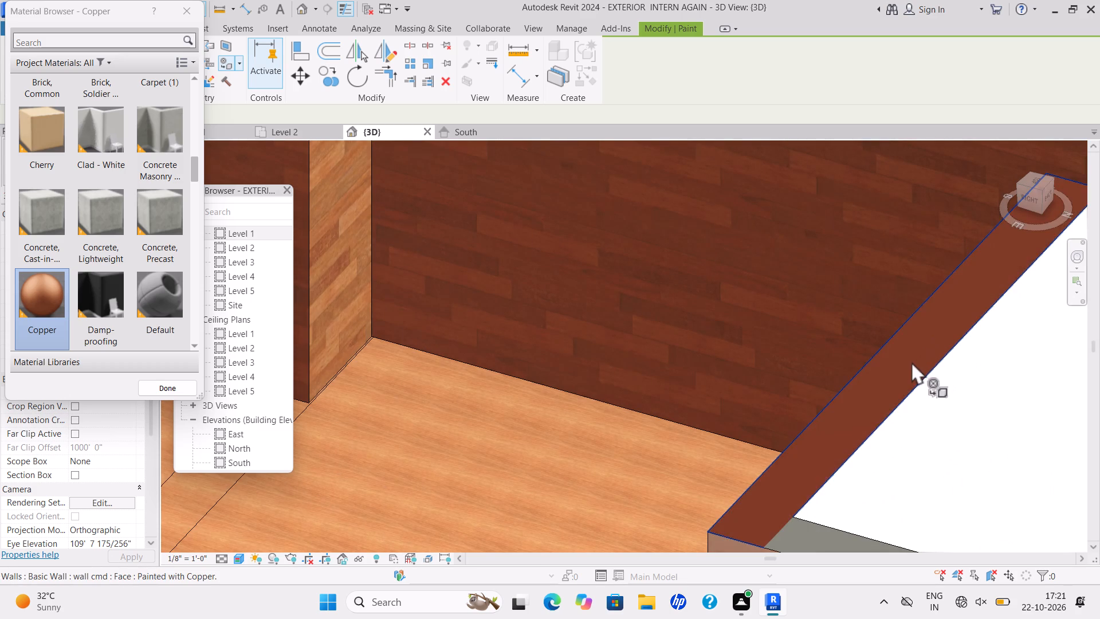
Paint the tops of the short parapet return and the adjoining long side parapet of the terrace with Copper.
{"action": "scroll", "coordinate": [901, 373], "scroll_direction": "down", "scroll_amount": 5}
{"action": "scroll", "coordinate": [893, 468], "scroll_direction": "up", "scroll_amount": 4}
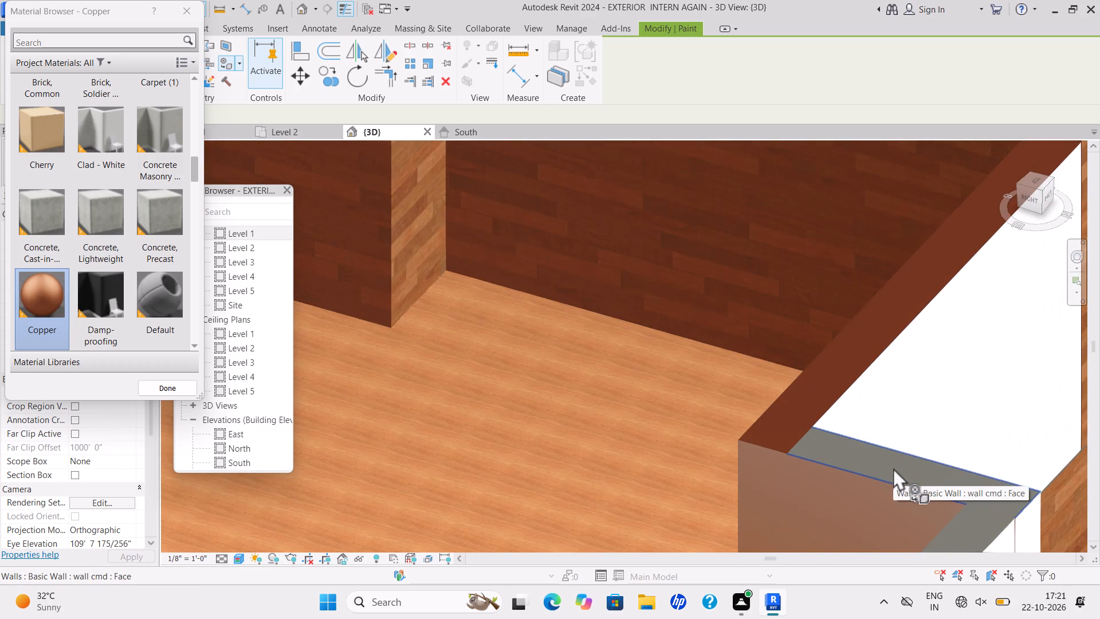
{"action": "left_click", "coordinate": [893, 468]}
{"action": "scroll", "coordinate": [893, 472], "scroll_direction": "down", "scroll_amount": 4}
{"action": "middle_click_drag", "start_coordinate": [887, 468], "coordinate": [817, 291]}
{"action": "scroll", "coordinate": [827, 328], "scroll_direction": "down", "scroll_amount": 1}
{"action": "scroll", "coordinate": [816, 288], "scroll_direction": "up", "scroll_amount": 1}
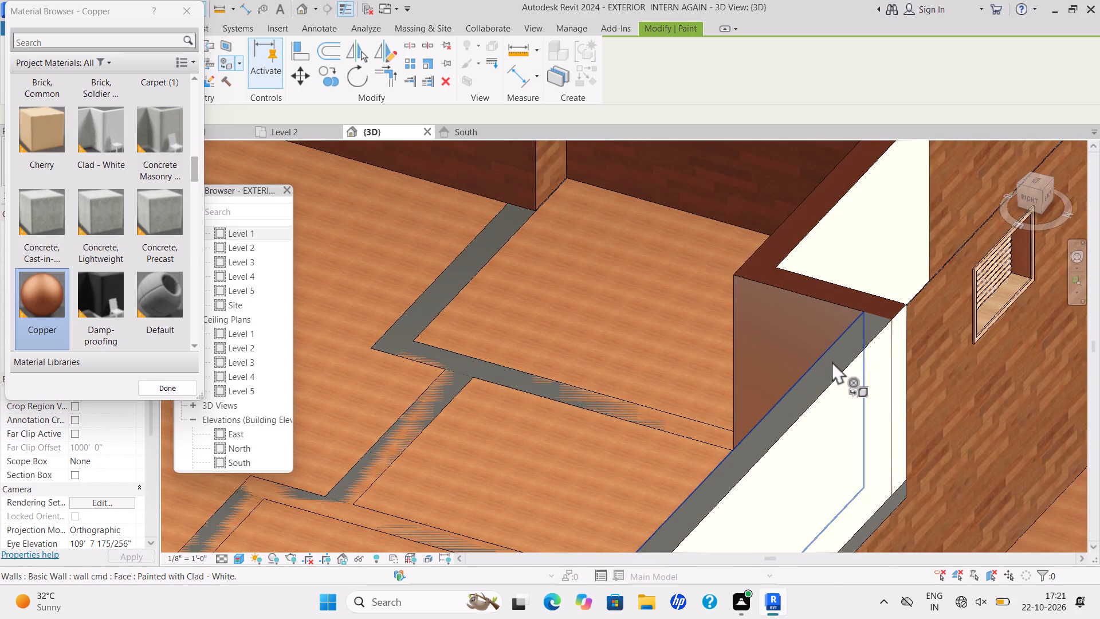
{"action": "scroll", "coordinate": [832, 361], "scroll_direction": "up", "scroll_amount": 3}
{"action": "left_click", "coordinate": [832, 364]}
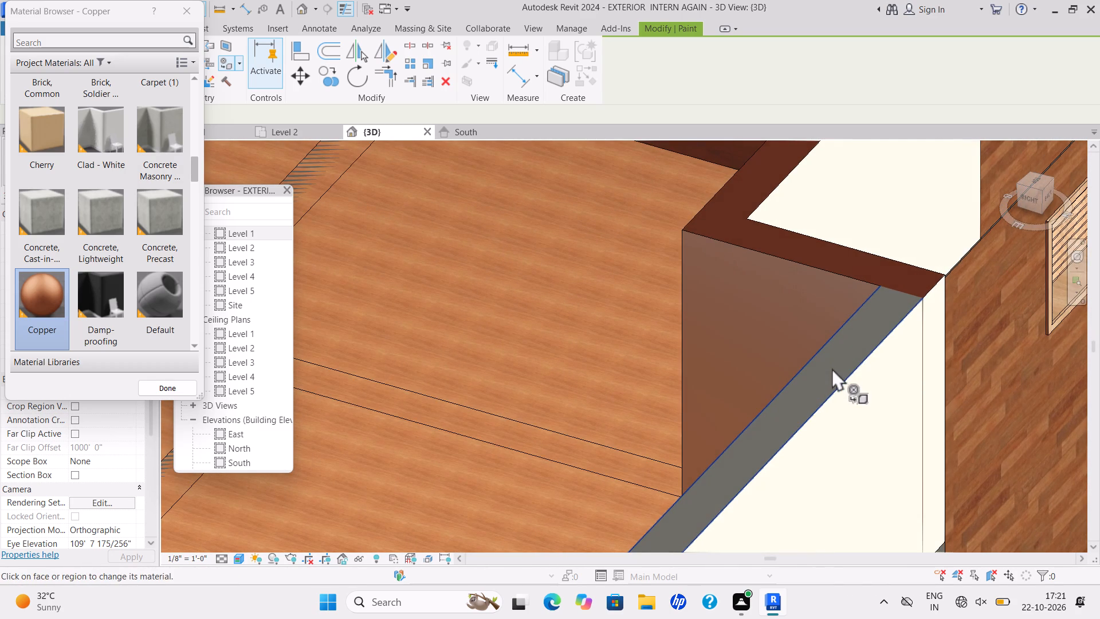
Paint the tops of the opposite side parapet, its short return and the adjoining parapet running to the balcony with Copper.
{"action": "scroll", "coordinate": [832, 368], "scroll_direction": "down", "scroll_amount": 6}
{"action": "middle_click_drag", "start_coordinate": [828, 368], "coordinate": [980, 194]}
{"action": "scroll", "coordinate": [876, 391], "scroll_direction": "down", "scroll_amount": 6}
{"action": "middle_click_drag", "start_coordinate": [858, 386], "coordinate": [941, 202]}
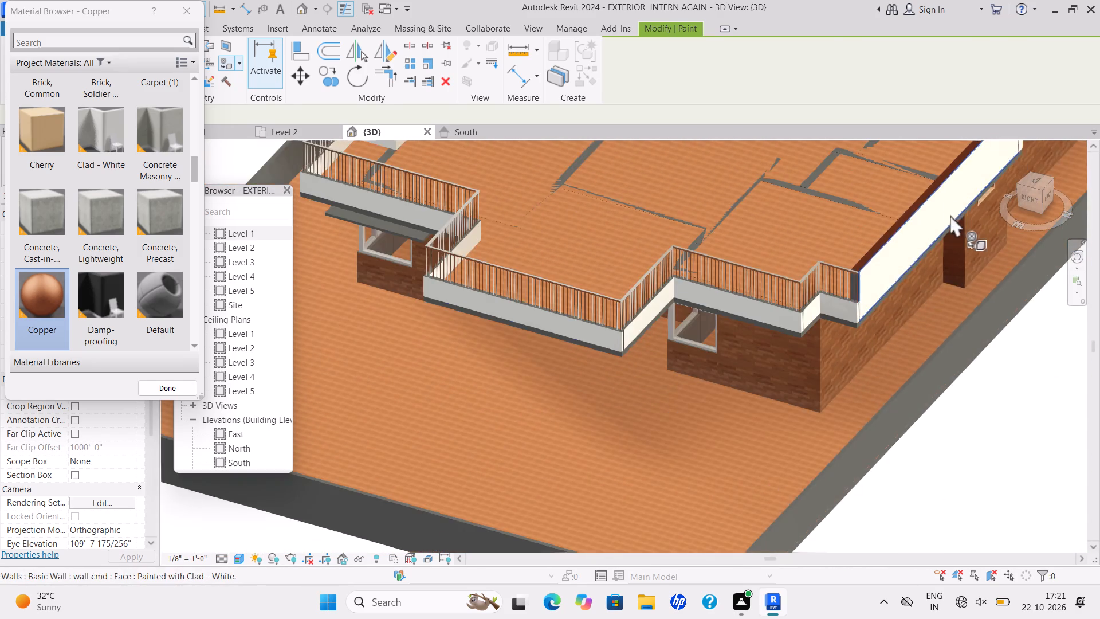
{"action": "scroll", "coordinate": [882, 289], "scroll_direction": "down", "scroll_amount": 1}
{"action": "middle_click_drag", "start_coordinate": [883, 295], "coordinate": [902, 330]}
{"action": "middle_click_drag", "start_coordinate": [662, 335], "coordinate": [744, 381]}
{"action": "scroll", "coordinate": [731, 374], "scroll_direction": "down", "scroll_amount": 1}
{"action": "middle_click", "coordinate": [747, 382]}
{"action": "middle_click_drag", "start_coordinate": [702, 302], "coordinate": [690, 411]}
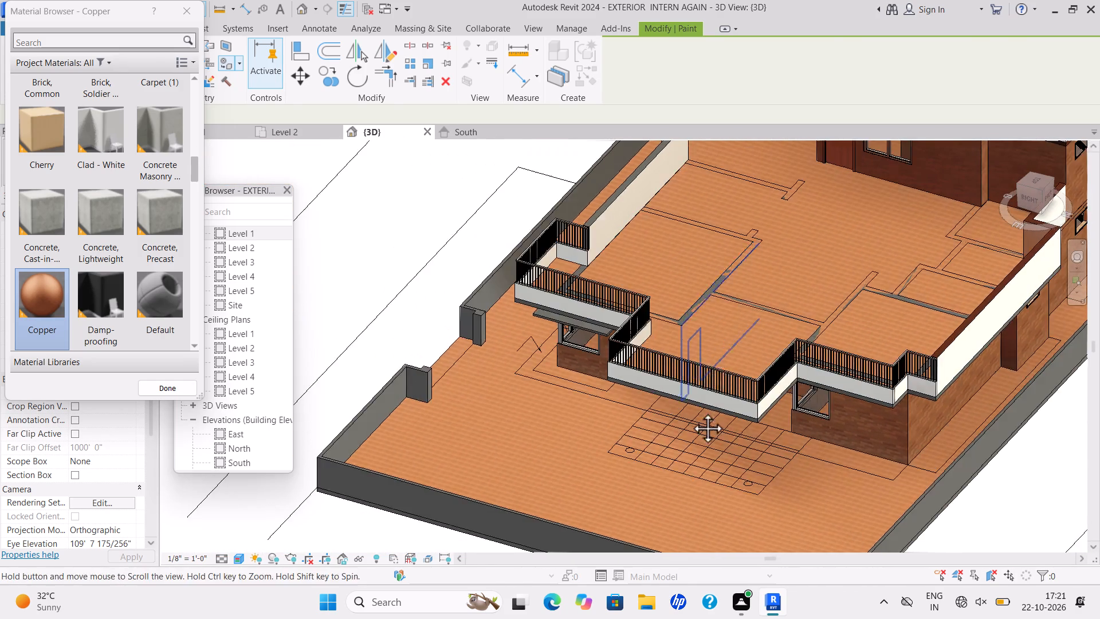
{"action": "middle_click_drag", "start_coordinate": [690, 411], "coordinate": [690, 412]}
{"action": "scroll", "coordinate": [606, 209], "scroll_direction": "up", "scroll_amount": 5}
{"action": "scroll", "coordinate": [689, 213], "scroll_direction": "up", "scroll_amount": 10}
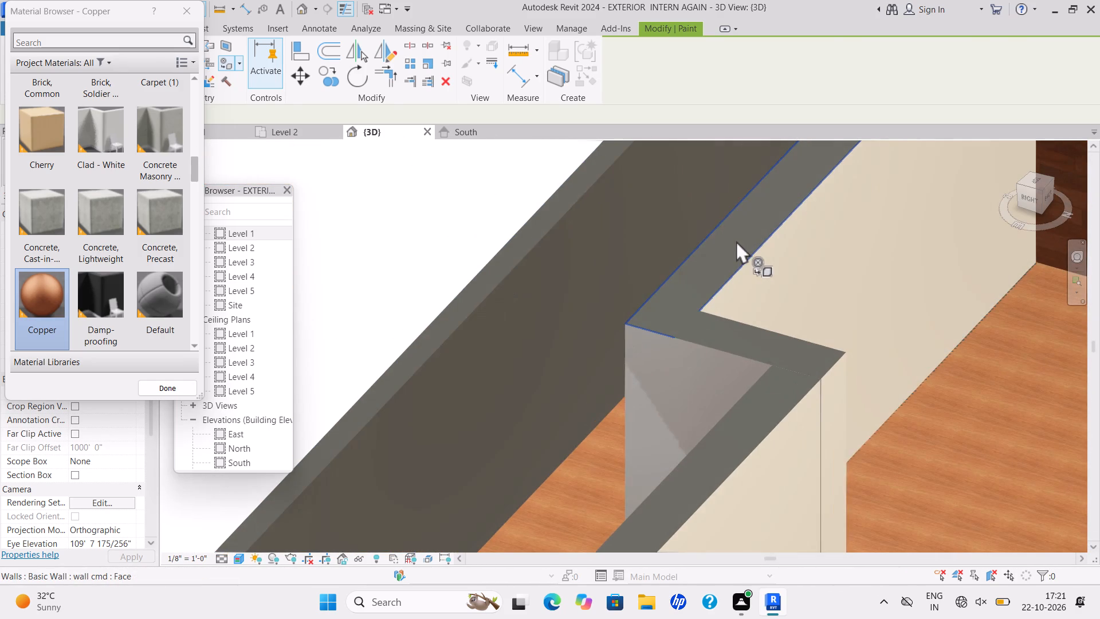
{"action": "left_click", "coordinate": [737, 241]}
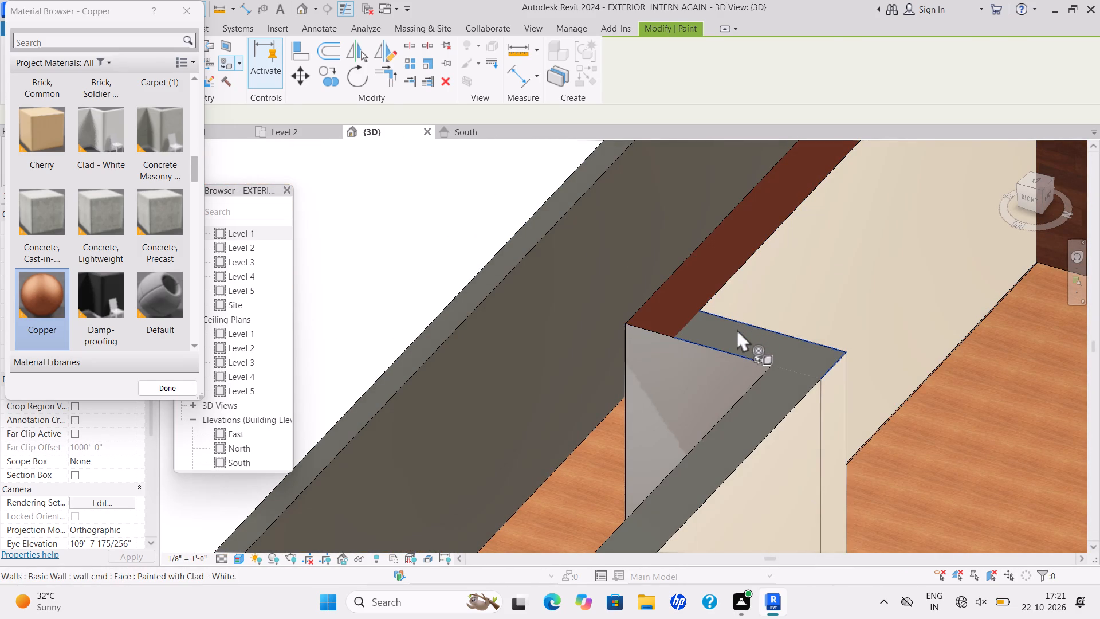
{"action": "left_click", "coordinate": [737, 329]}
{"action": "left_click", "coordinate": [770, 397]}
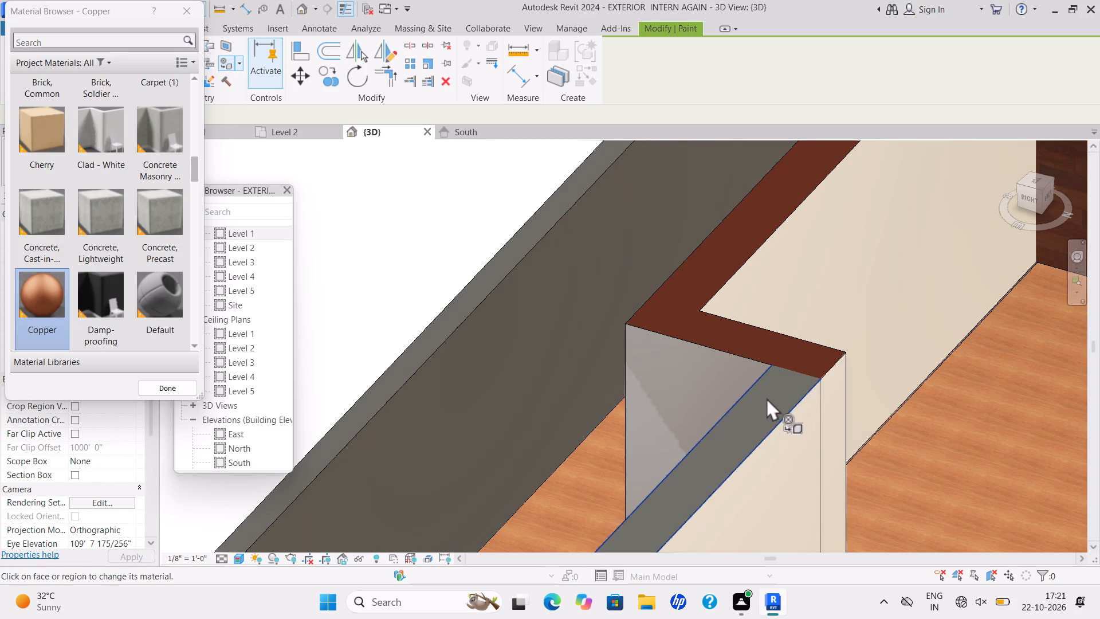
Paint the slab edge and the front parapet top beneath the railing of the balcony above the small canopy with Copper.
{"action": "scroll", "coordinate": [763, 398], "scroll_direction": "down", "scroll_amount": 4}
{"action": "middle_click_drag", "start_coordinate": [759, 398], "coordinate": [729, 213]}
{"action": "scroll", "coordinate": [741, 326], "scroll_direction": "down", "scroll_amount": 3}
{"action": "scroll", "coordinate": [683, 344], "scroll_direction": "down", "scroll_amount": 6}
{"action": "middle_click_drag", "start_coordinate": [662, 362], "coordinate": [665, 204]}
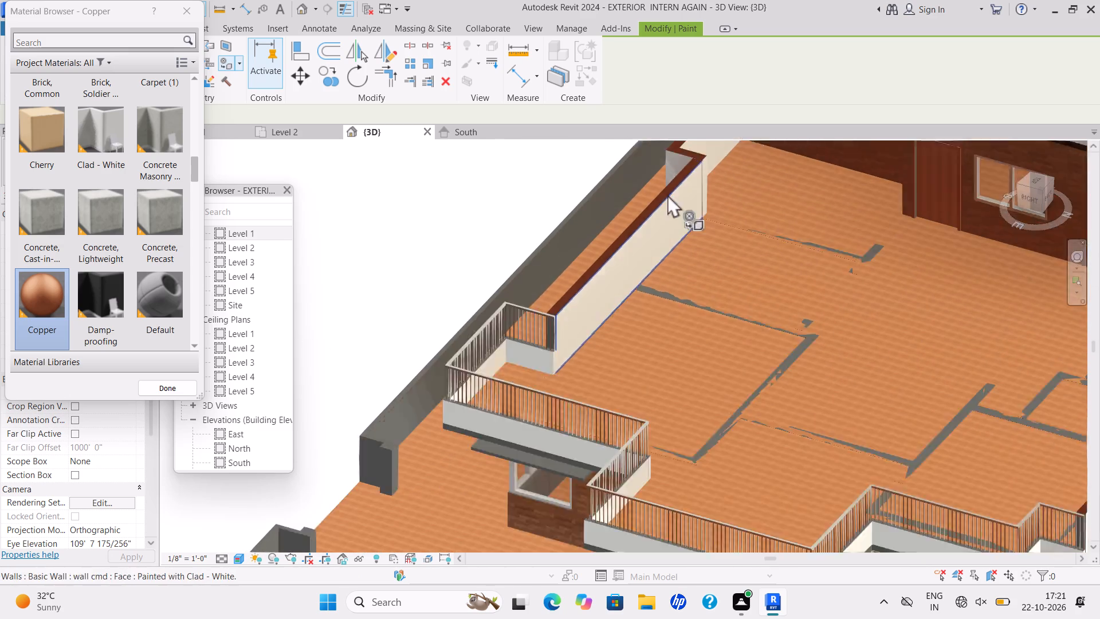
{"action": "scroll", "coordinate": [552, 374], "scroll_direction": "up", "scroll_amount": 5}
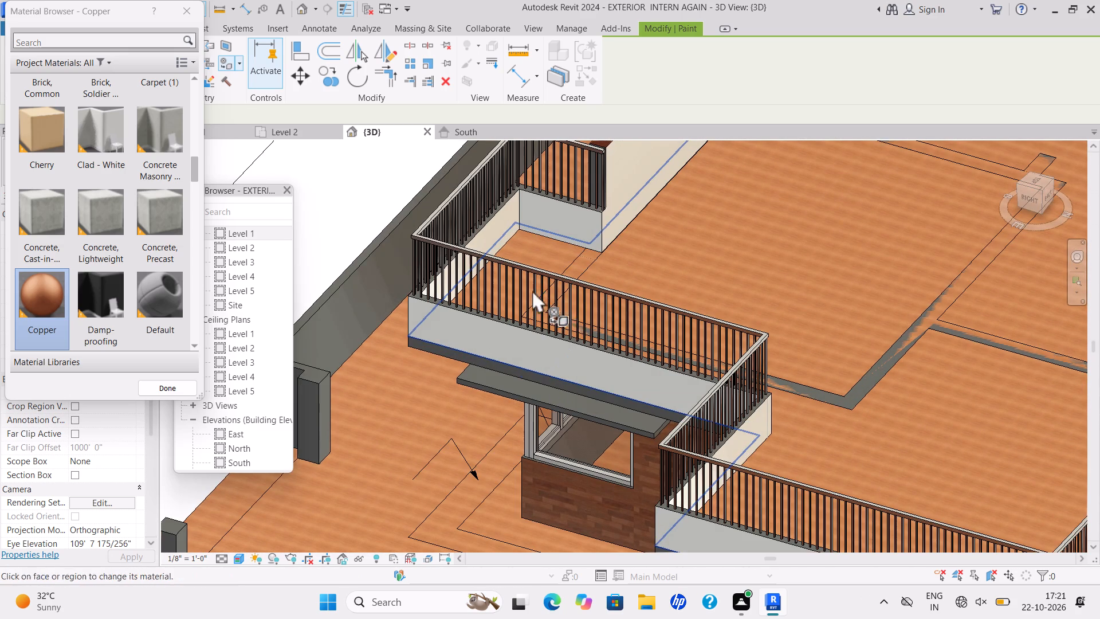
{"action": "scroll", "coordinate": [515, 333], "scroll_direction": "up", "scroll_amount": 4}
{"action": "scroll", "coordinate": [481, 376], "scroll_direction": "up", "scroll_amount": 4}
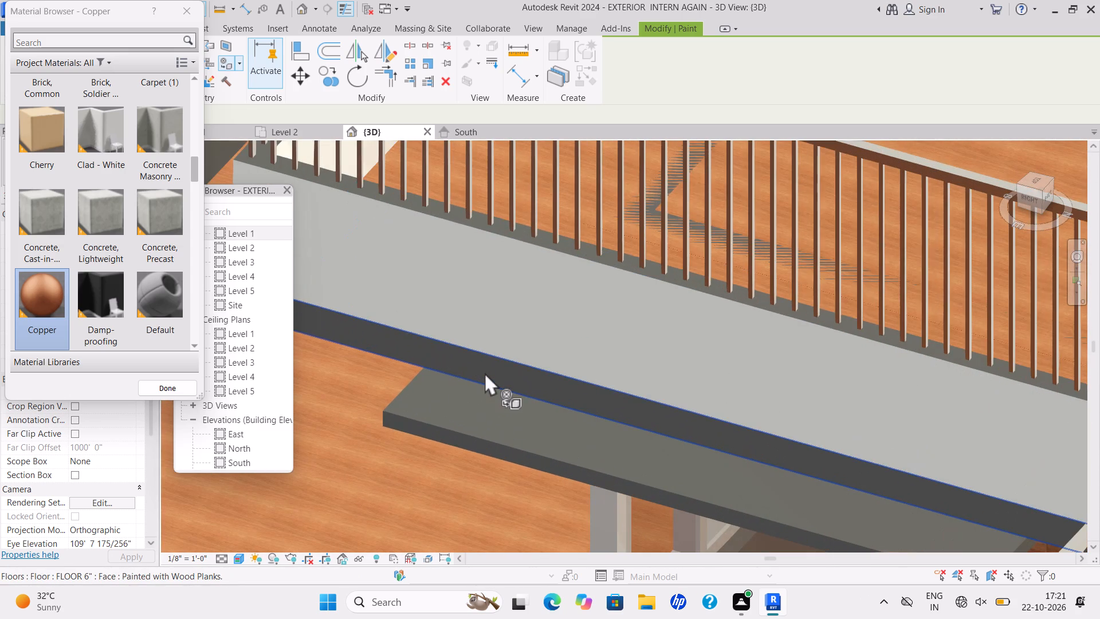
{"action": "left_click", "coordinate": [485, 373]}
{"action": "scroll", "coordinate": [604, 256], "scroll_direction": "up", "scroll_amount": 4}
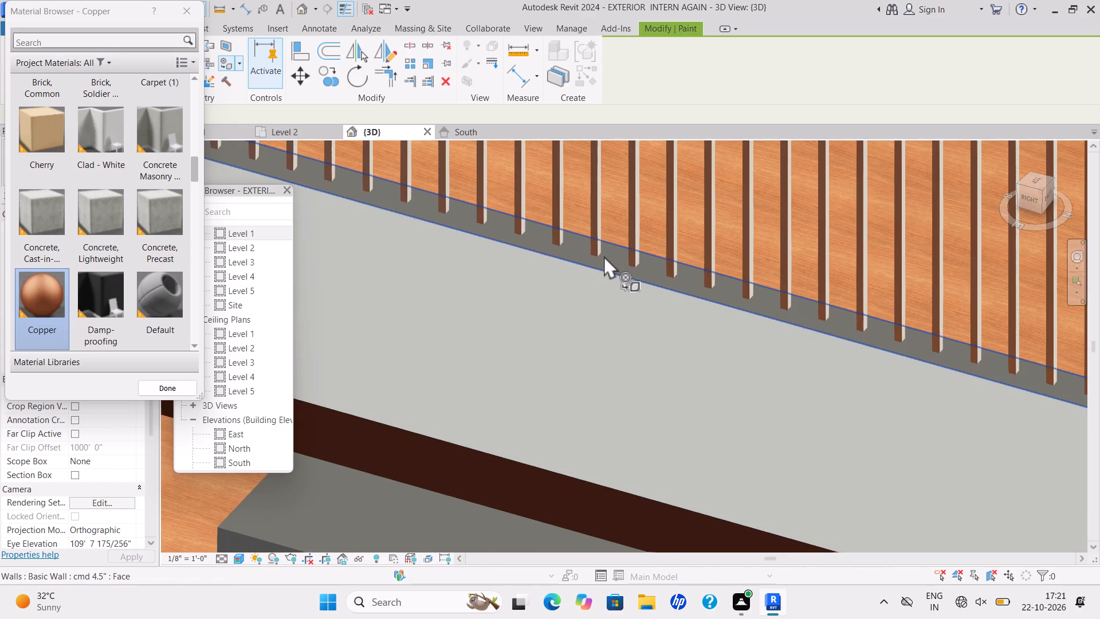
{"action": "left_click", "coordinate": [604, 256]}
Paint the top of the outer side parapet beneath the same balcony's railing with Copper.
{"action": "scroll", "coordinate": [637, 269], "scroll_direction": "down", "scroll_amount": 5}
{"action": "middle_click_drag", "start_coordinate": [674, 303], "coordinate": [774, 356]}
{"action": "middle_click_drag", "start_coordinate": [576, 211], "coordinate": [578, 299]}
{"action": "scroll", "coordinate": [578, 297], "scroll_direction": "down", "scroll_amount": 1}
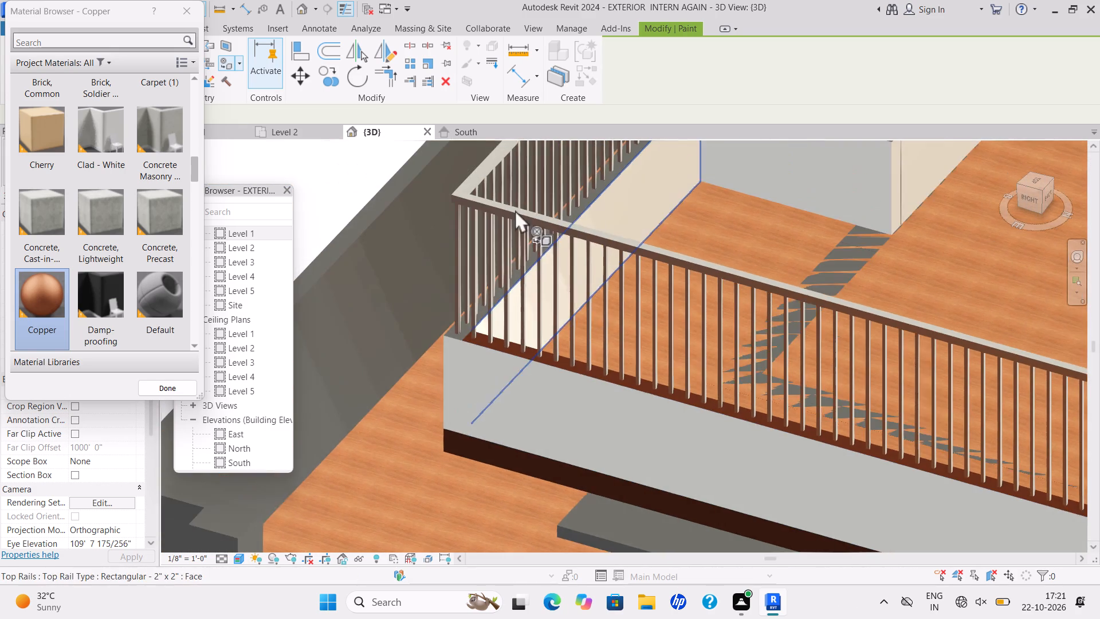
{"action": "scroll", "coordinate": [513, 209], "scroll_direction": "up", "scroll_amount": 5}
{"action": "scroll", "coordinate": [520, 303], "scroll_direction": "up", "scroll_amount": 5}
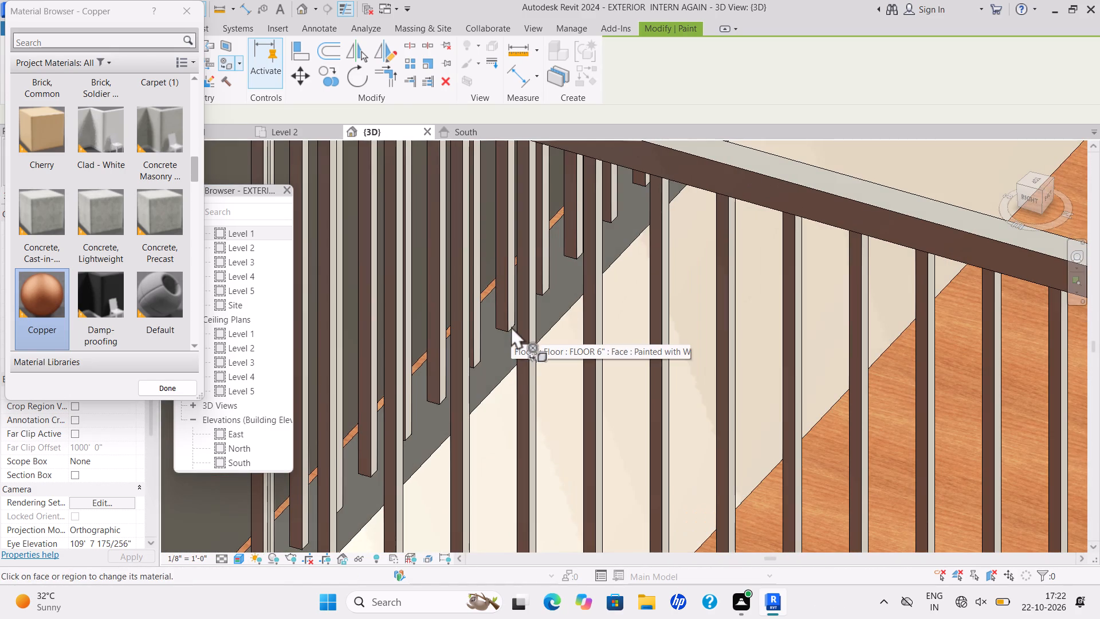
{"action": "left_click", "coordinate": [504, 354]}
Paint the front parapet top beneath the railing of the projecting middle balcony section with Copper.
{"action": "scroll", "coordinate": [505, 349], "scroll_direction": "down", "scroll_amount": 5}
{"action": "scroll", "coordinate": [614, 355], "scroll_direction": "down", "scroll_amount": 7}
{"action": "middle_click_drag", "start_coordinate": [617, 356], "coordinate": [484, 233]}
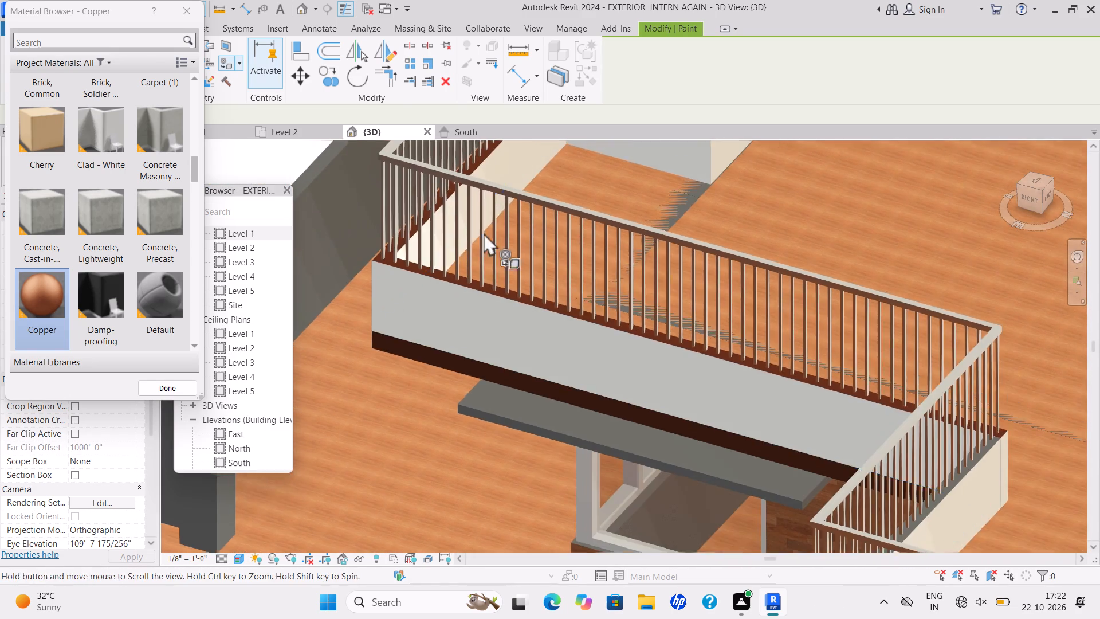
{"action": "scroll", "coordinate": [787, 368], "scroll_direction": "down", "scroll_amount": 4}
{"action": "middle_click_drag", "start_coordinate": [785, 375], "coordinate": [600, 259]}
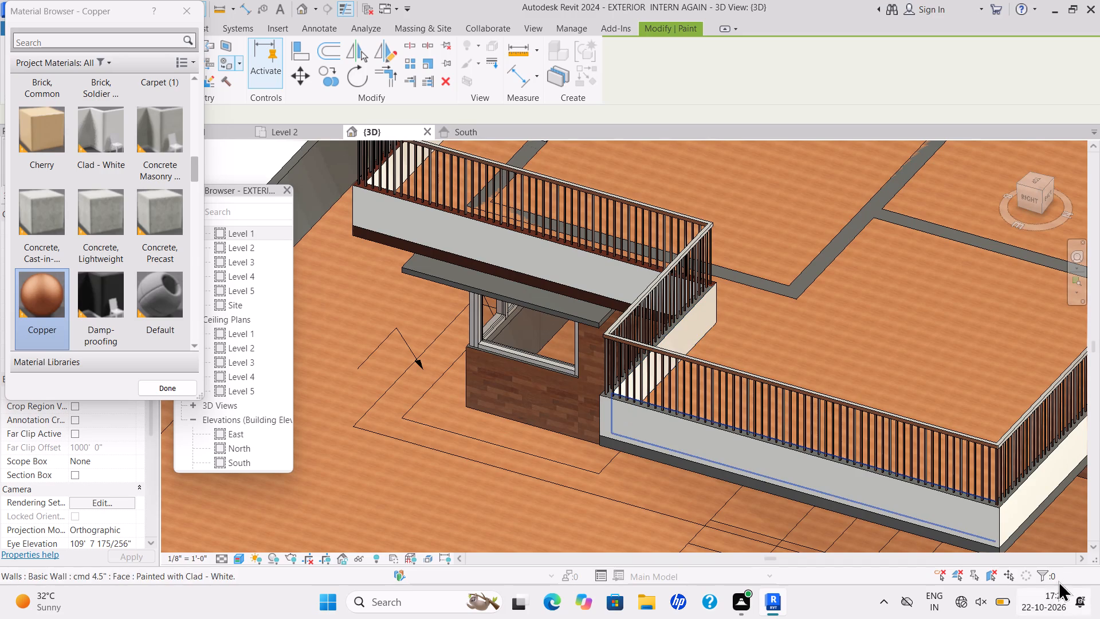
{"action": "scroll", "coordinate": [986, 521], "scroll_direction": "up", "scroll_amount": 14}
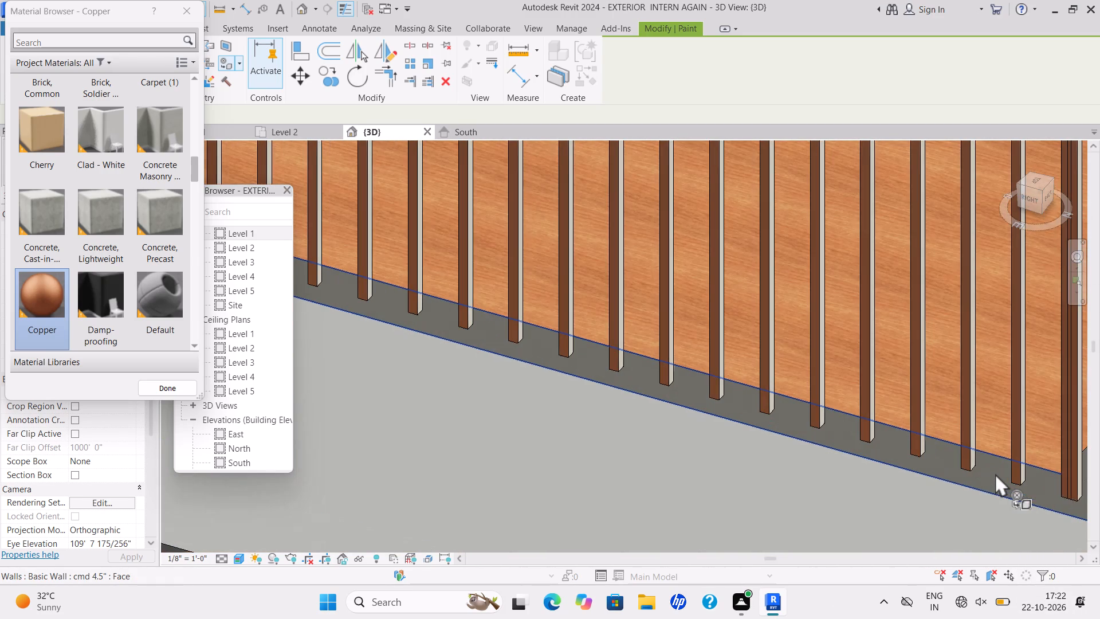
{"action": "left_click", "coordinate": [995, 473]}
Paint the top of the middle balcony section's side parapet, beneath the railing around the corner, with Copper.
{"action": "scroll", "coordinate": [1099, 481], "scroll_direction": "down", "scroll_amount": 5}
{"action": "middle_click_drag", "start_coordinate": [1099, 481], "coordinate": [930, 497]}
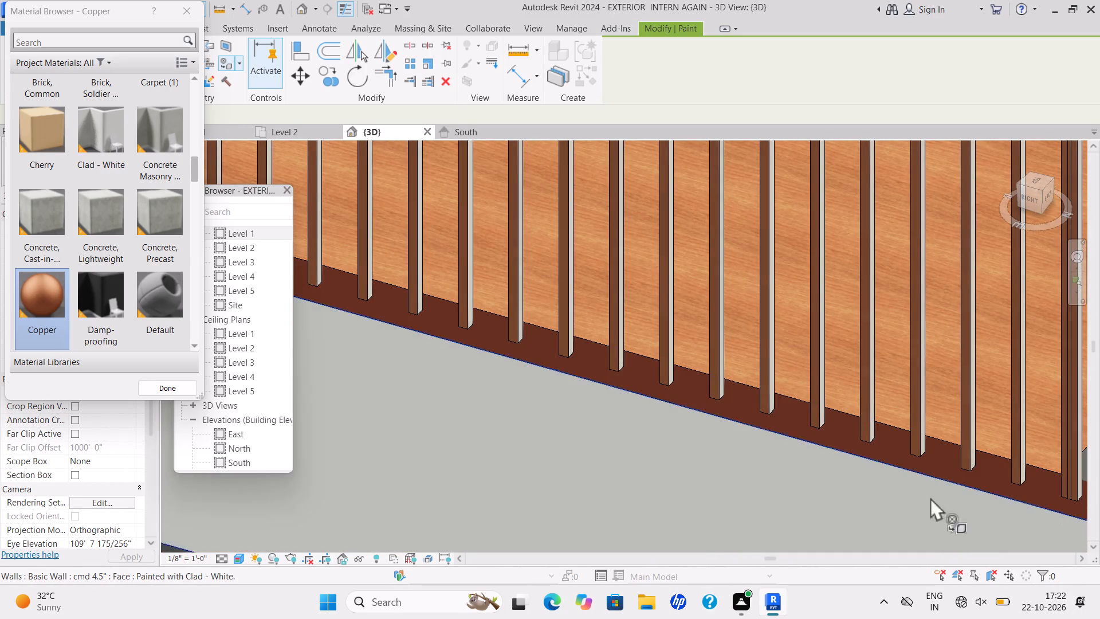
{"action": "middle_click_drag", "start_coordinate": [930, 497], "coordinate": [893, 499]}
{"action": "scroll", "coordinate": [885, 499], "scroll_direction": "down", "scroll_amount": 8}
{"action": "middle_click_drag", "start_coordinate": [885, 496], "coordinate": [548, 437]}
{"action": "scroll", "coordinate": [548, 437], "scroll_direction": "up", "scroll_amount": 1}
{"action": "scroll", "coordinate": [642, 383], "scroll_direction": "up", "scroll_amount": 3}
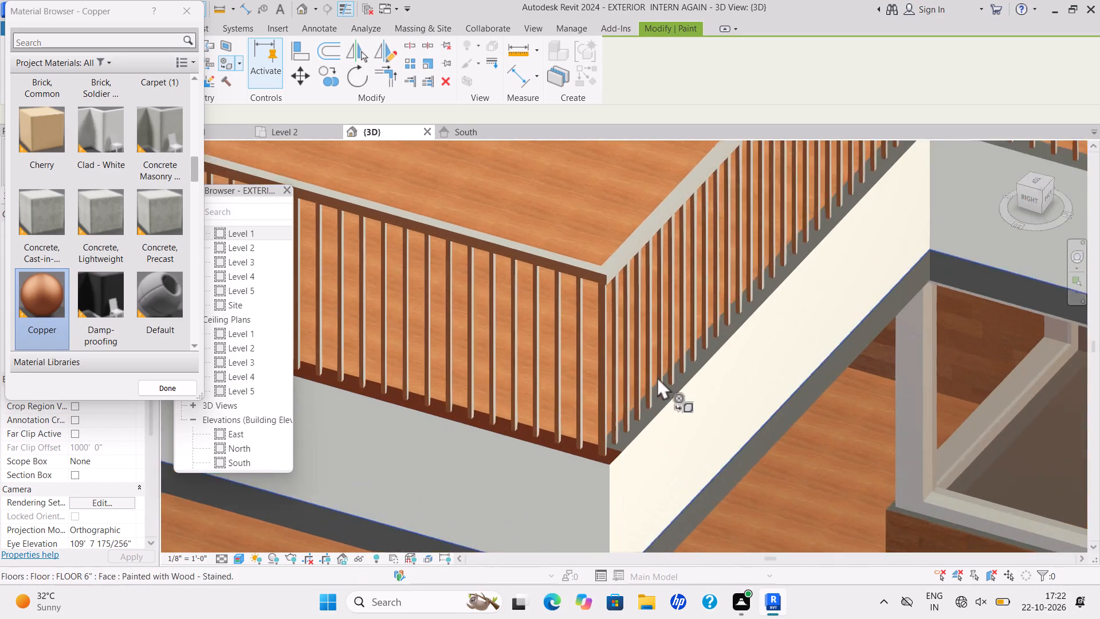
{"action": "scroll", "coordinate": [657, 377], "scroll_direction": "up", "scroll_amount": 7}
{"action": "left_click", "coordinate": [686, 409]}
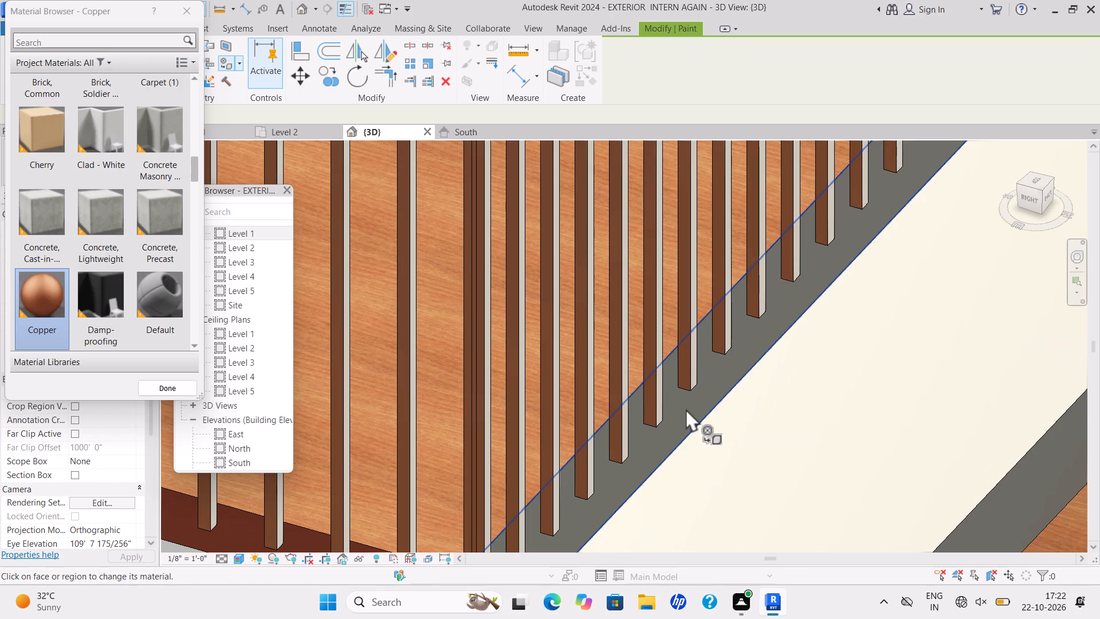
Paint the top of the recessed front parapet beneath the railing above the corner-room window with Copper.
{"action": "scroll", "coordinate": [842, 356], "scroll_direction": "down", "scroll_amount": 5}
{"action": "middle_click_drag", "start_coordinate": [842, 356], "coordinate": [343, 487]}
{"action": "scroll", "coordinate": [473, 422], "scroll_direction": "down", "scroll_amount": 2}
{"action": "middle_click_drag", "start_coordinate": [474, 421], "coordinate": [175, 571]}
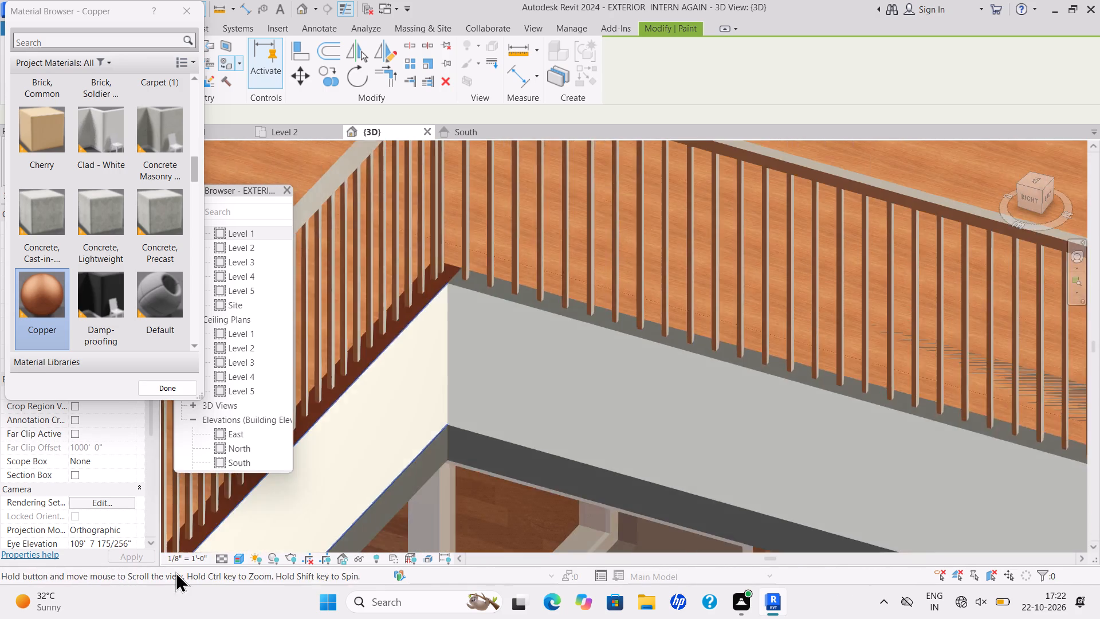
{"action": "middle_click_drag", "start_coordinate": [175, 571], "coordinate": [183, 571]}
{"action": "scroll", "coordinate": [560, 376], "scroll_direction": "up", "scroll_amount": 8}
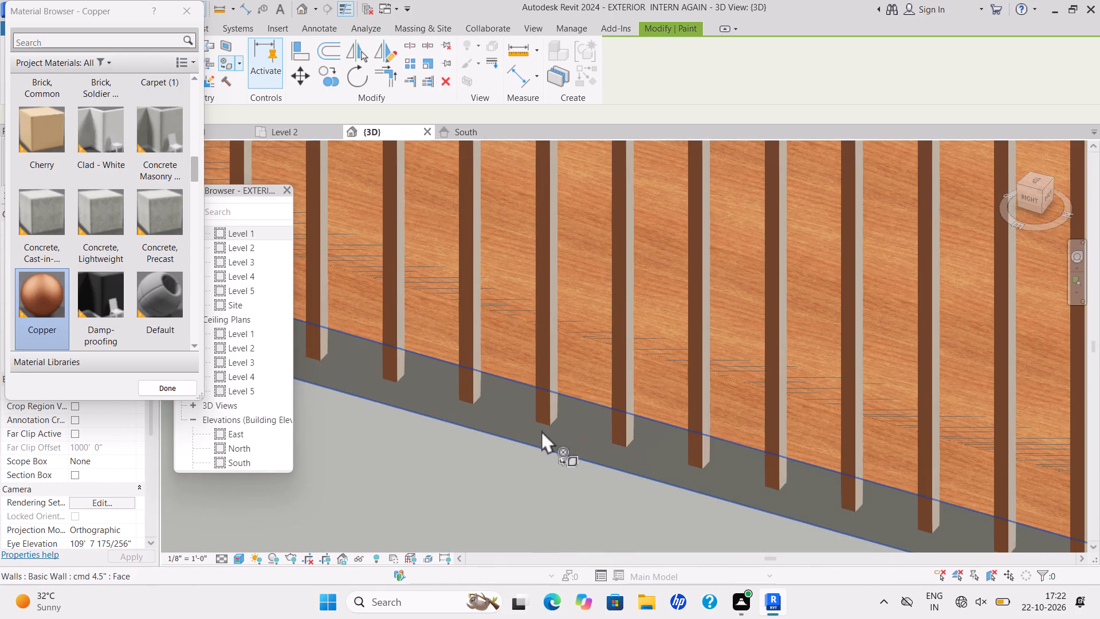
{"action": "left_click", "coordinate": [541, 430]}
Paint the tops of the short stepped return and the last front parapet beneath the railing with Copper.
{"action": "scroll", "coordinate": [556, 412], "scroll_direction": "down", "scroll_amount": 12}
{"action": "middle_click_drag", "start_coordinate": [582, 402], "coordinate": [571, 395]}
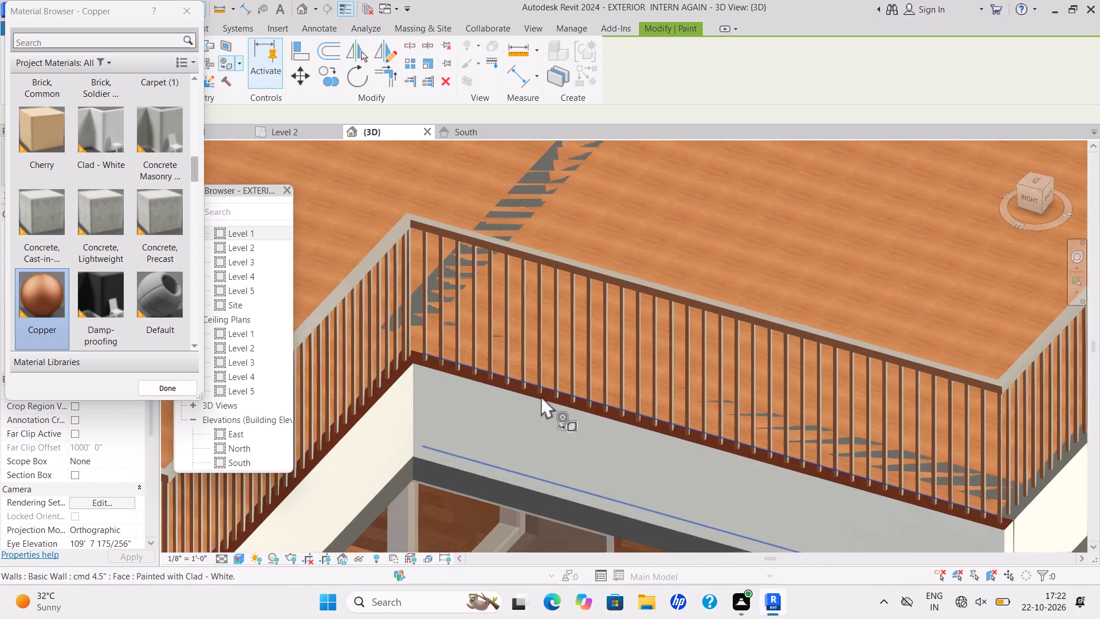
{"action": "scroll", "coordinate": [571, 402], "scroll_direction": "down", "scroll_amount": 2}
{"action": "scroll", "coordinate": [859, 413], "scroll_direction": "down", "scroll_amount": 1}
{"action": "middle_click_drag", "start_coordinate": [859, 413], "coordinate": [637, 405]}
{"action": "scroll", "coordinate": [651, 408], "scroll_direction": "down", "scroll_amount": 1}
{"action": "scroll", "coordinate": [674, 422], "scroll_direction": "up", "scroll_amount": 3}
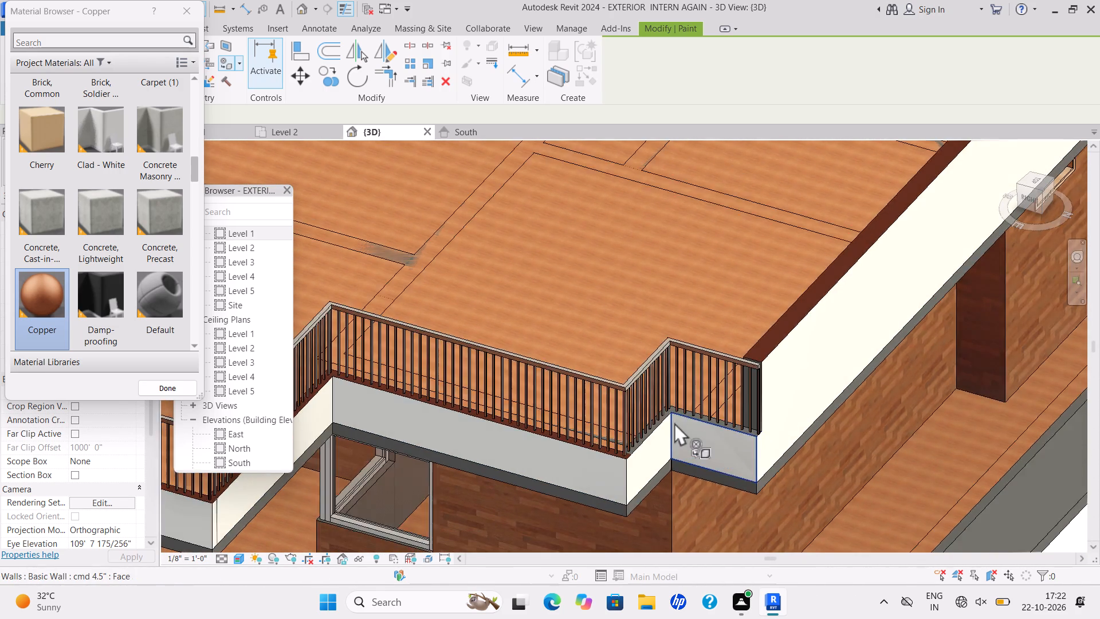
{"action": "scroll", "coordinate": [674, 422], "scroll_direction": "up", "scroll_amount": 9}
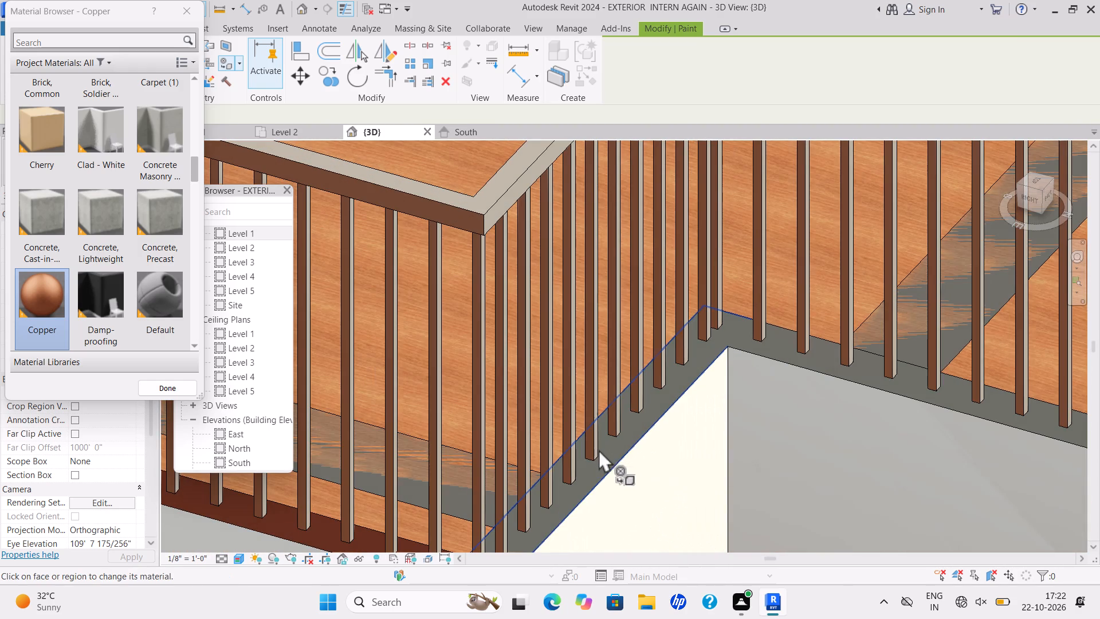
{"action": "left_click", "coordinate": [610, 445]}
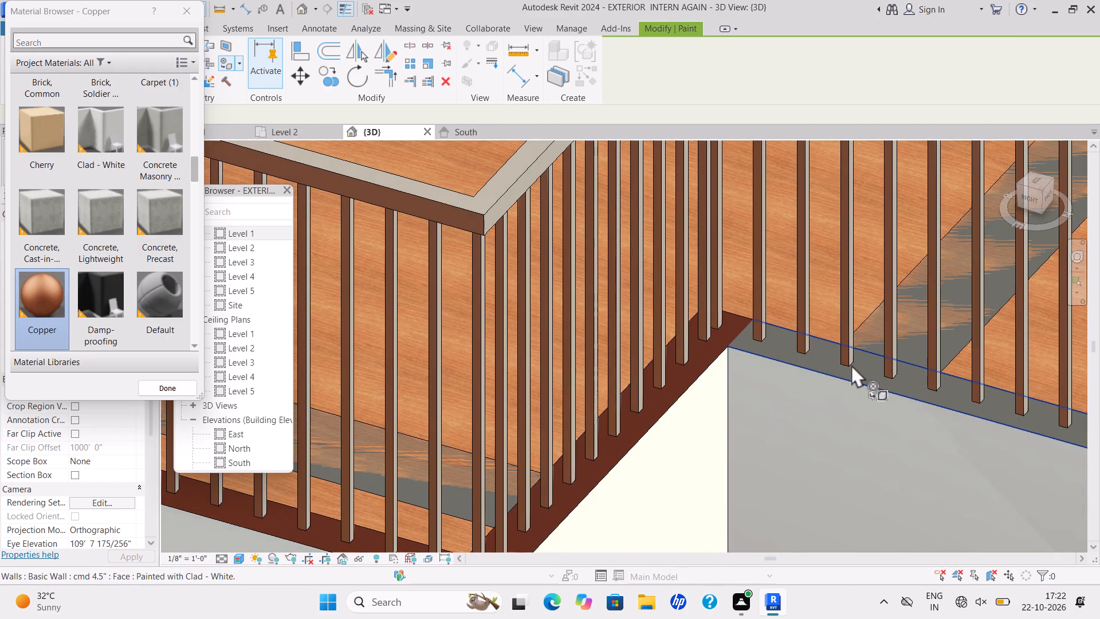
{"action": "left_click", "coordinate": [851, 365]}
Paint the end face of the long white side parapet behind the railing's end with Copper.
{"action": "scroll", "coordinate": [893, 365], "scroll_direction": "down", "scroll_amount": 4}
{"action": "middle_click_drag", "start_coordinate": [893, 365], "coordinate": [610, 450]}
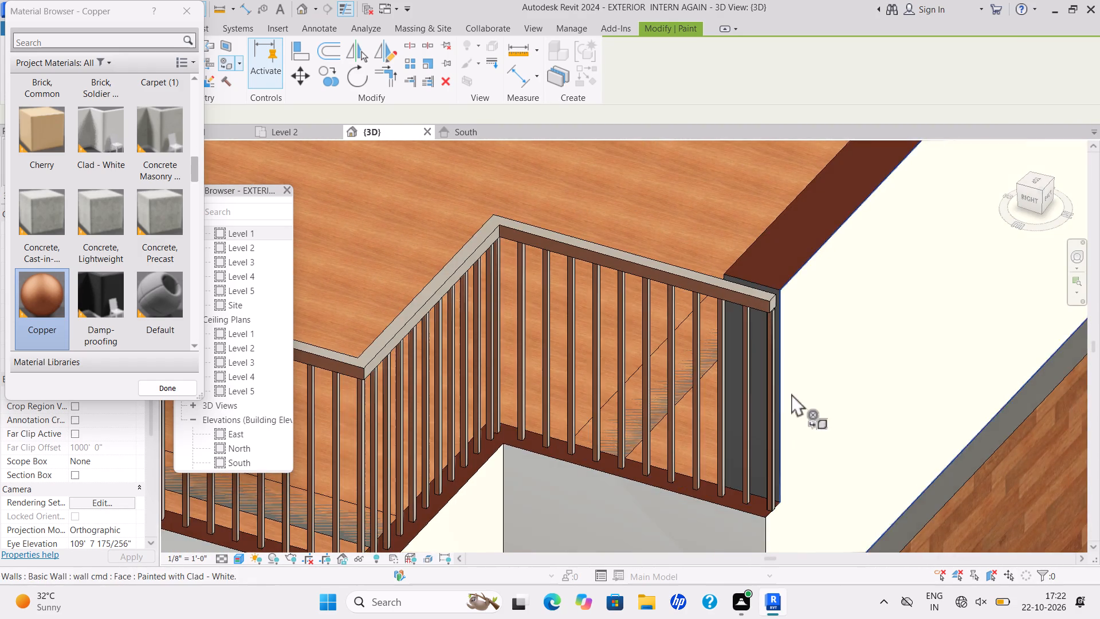
{"action": "scroll", "coordinate": [772, 394], "scroll_direction": "up", "scroll_amount": 4}
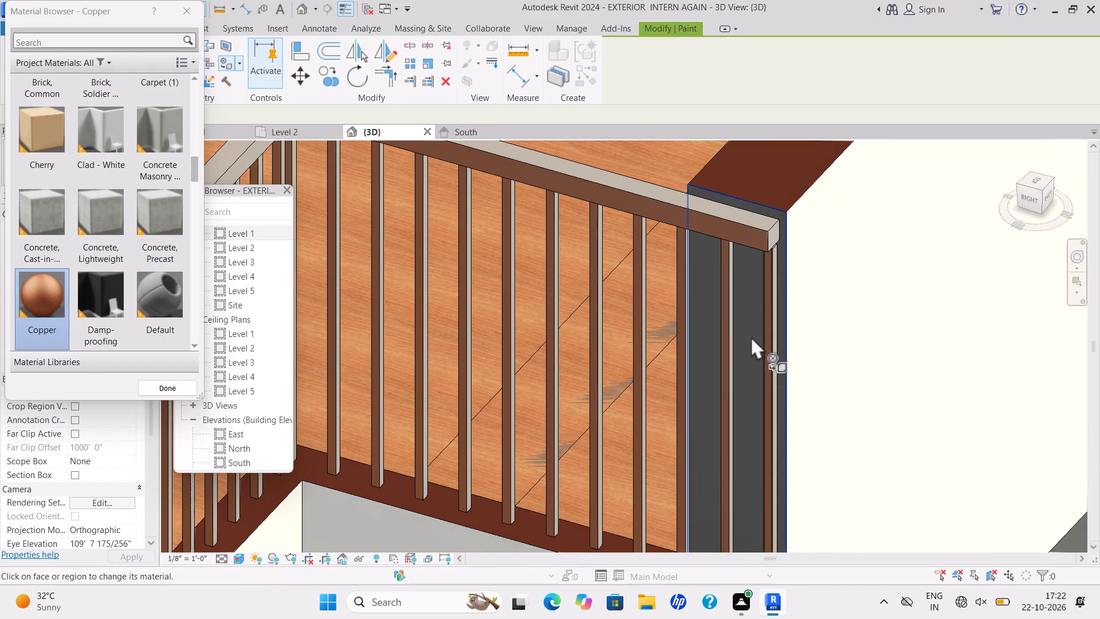
{"action": "left_click", "coordinate": [751, 336]}
Paint the slab edge running below the long white side parapet with Copper.
{"action": "scroll", "coordinate": [757, 358], "scroll_direction": "down", "scroll_amount": 12}
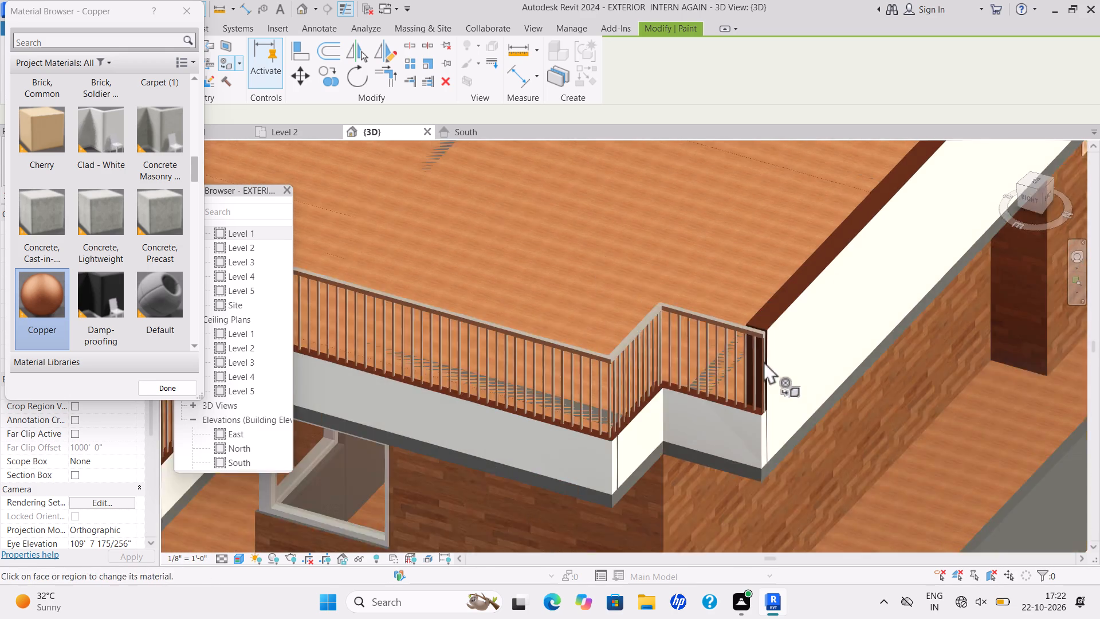
{"action": "scroll", "coordinate": [770, 358], "scroll_direction": "down", "scroll_amount": 2}
{"action": "scroll", "coordinate": [708, 416], "scroll_direction": "down", "scroll_amount": 1}
{"action": "scroll", "coordinate": [807, 340], "scroll_direction": "down", "scroll_amount": 3}
{"action": "middle_click_drag", "start_coordinate": [807, 340], "coordinate": [695, 369]}
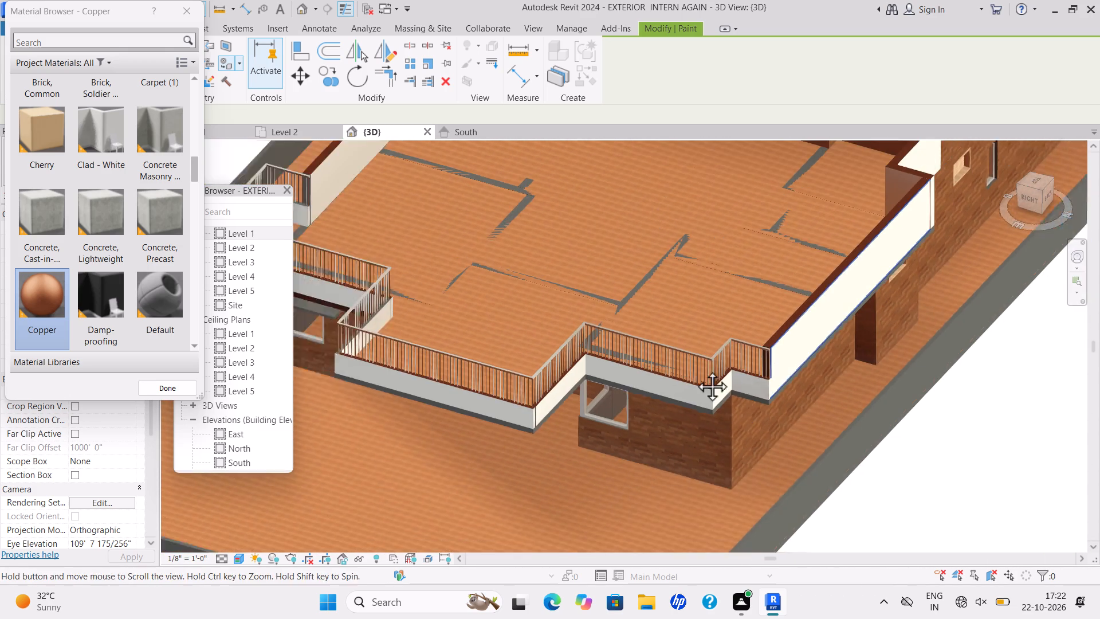
{"action": "middle_click_drag", "start_coordinate": [695, 369], "coordinate": [678, 374]}
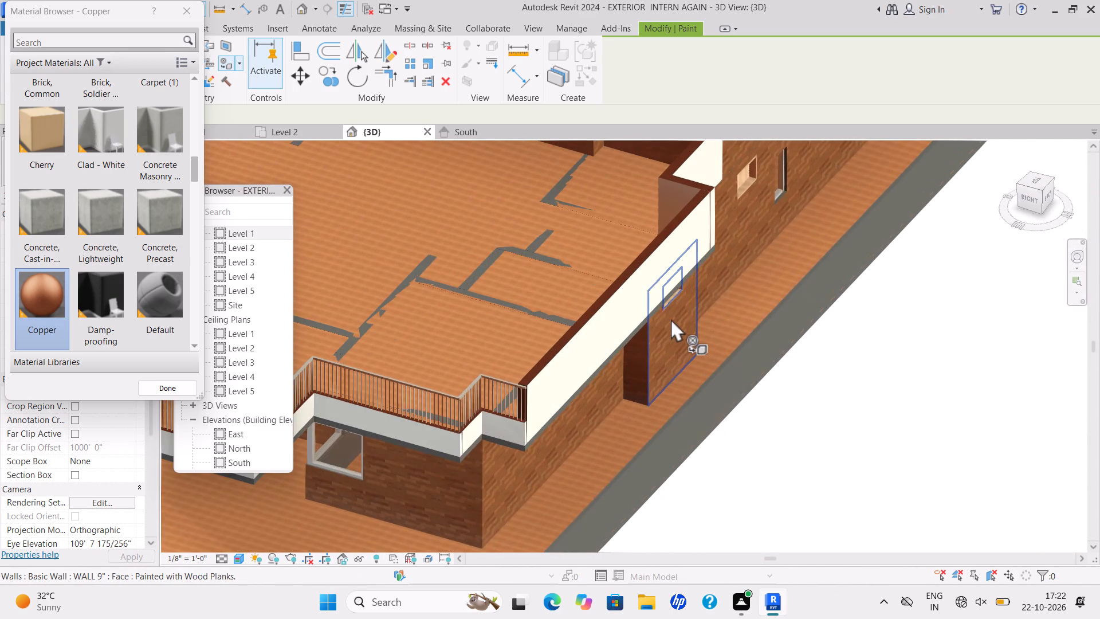
{"action": "middle_click_drag", "start_coordinate": [671, 319], "coordinate": [619, 281], "text": "shift"}
{"action": "scroll", "coordinate": [618, 279], "scroll_direction": "up", "scroll_amount": 7}
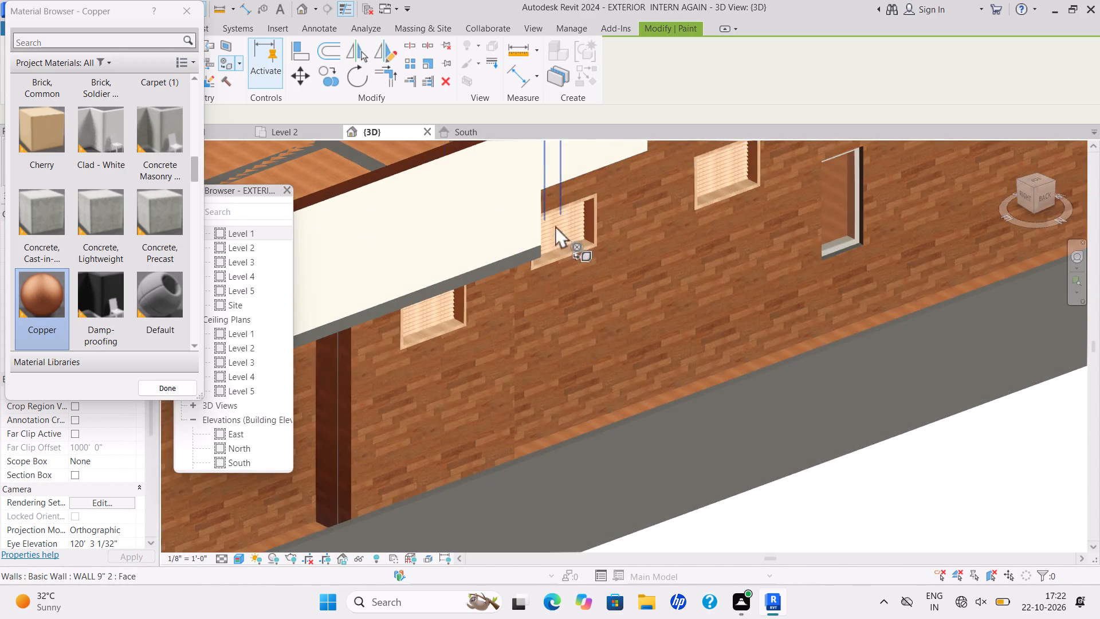
{"action": "scroll", "coordinate": [555, 225], "scroll_direction": "up", "scroll_amount": 3}
{"action": "scroll", "coordinate": [506, 264], "scroll_direction": "up", "scroll_amount": 4}
{"action": "left_click", "coordinate": [506, 264]}
Paint the two slab edges below the parapets at the stepped corner beside the long side wall with Copper.
{"action": "scroll", "coordinate": [527, 267], "scroll_direction": "down", "scroll_amount": 1}
{"action": "middle_click_drag", "start_coordinate": [534, 271], "coordinate": [539, 273]}
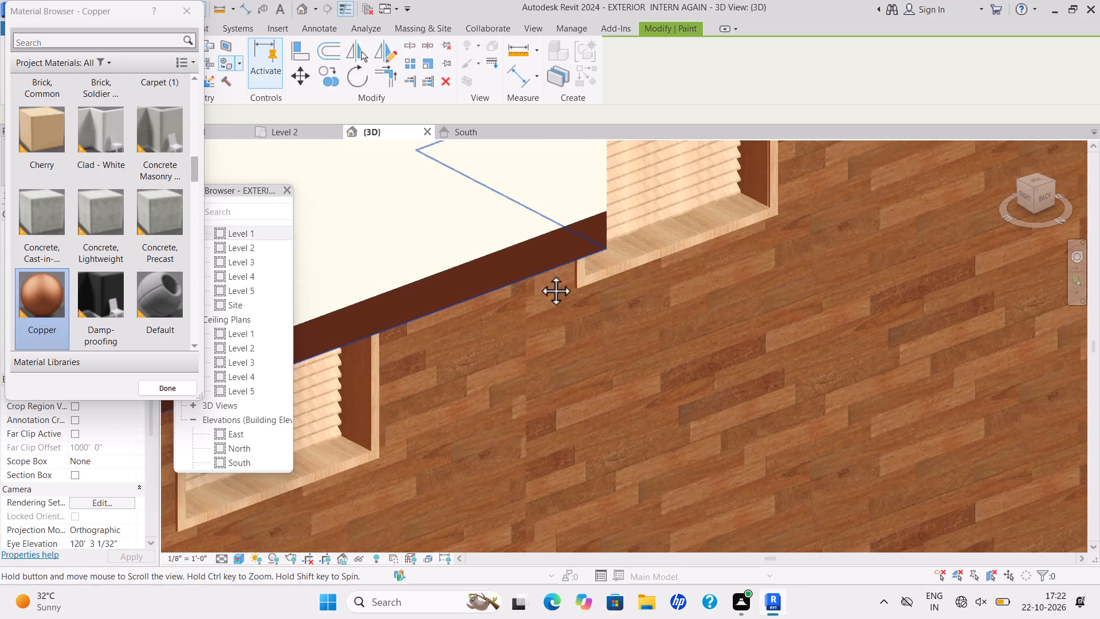
{"action": "middle_click_drag", "start_coordinate": [539, 273], "coordinate": [831, 224]}
{"action": "scroll", "coordinate": [568, 274], "scroll_direction": "down", "scroll_amount": 4}
{"action": "scroll", "coordinate": [628, 276], "scroll_direction": "down", "scroll_amount": 1}
{"action": "middle_click_drag", "start_coordinate": [626, 276], "coordinate": [956, 208]}
{"action": "scroll", "coordinate": [929, 216], "scroll_direction": "down", "scroll_amount": 1}
{"action": "scroll", "coordinate": [793, 257], "scroll_direction": "down", "scroll_amount": 2}
{"action": "middle_click_drag", "start_coordinate": [861, 238], "coordinate": [941, 230]}
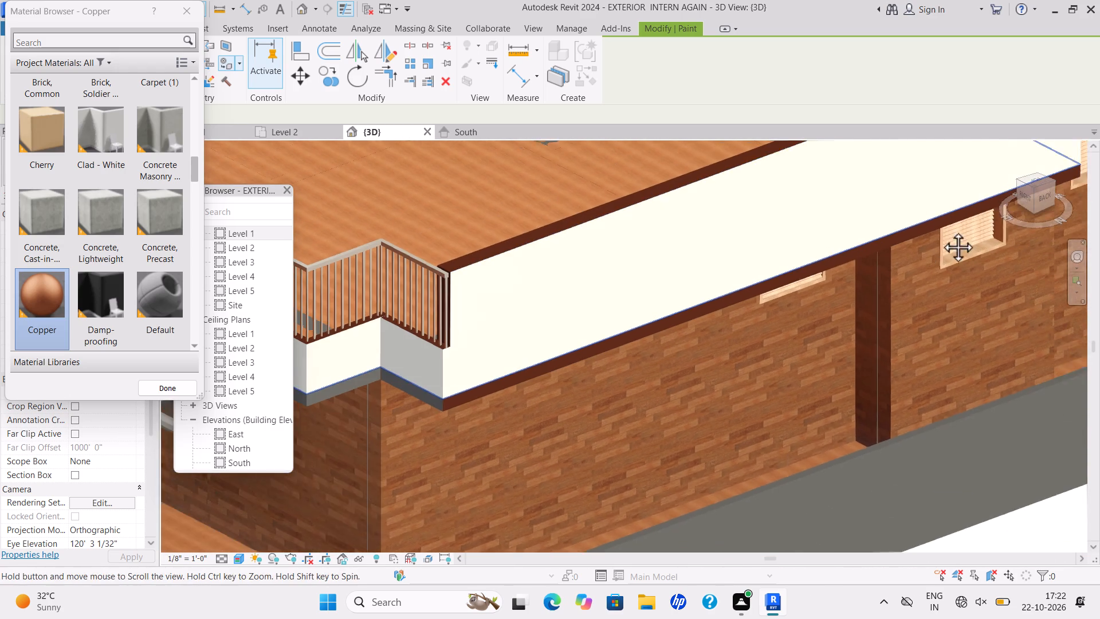
{"action": "middle_click_drag", "start_coordinate": [941, 230], "coordinate": [989, 218]}
{"action": "scroll", "coordinate": [524, 378], "scroll_direction": "up", "scroll_amount": 8}
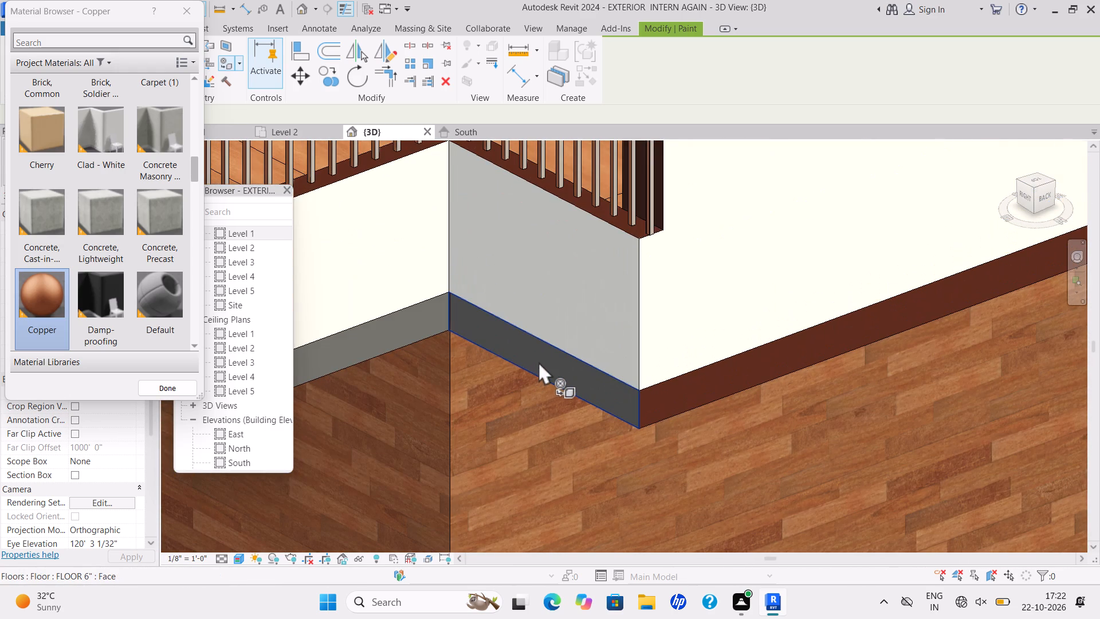
{"action": "left_click", "coordinate": [539, 362]}
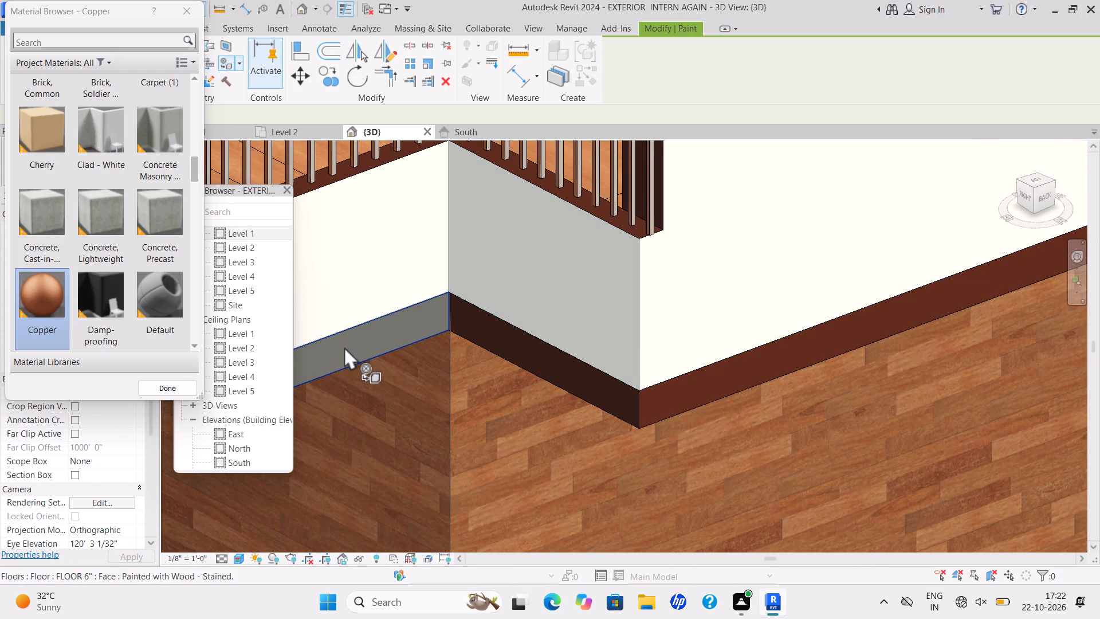
{"action": "left_click", "coordinate": [344, 347]}
Paint the three slab edges below the railed white parapets around the stepped inner corner beside the large window with Copper.
{"action": "scroll", "coordinate": [392, 330], "scroll_direction": "down", "scroll_amount": 7}
{"action": "middle_click_drag", "start_coordinate": [419, 335], "coordinate": [488, 349], "text": "shift"}
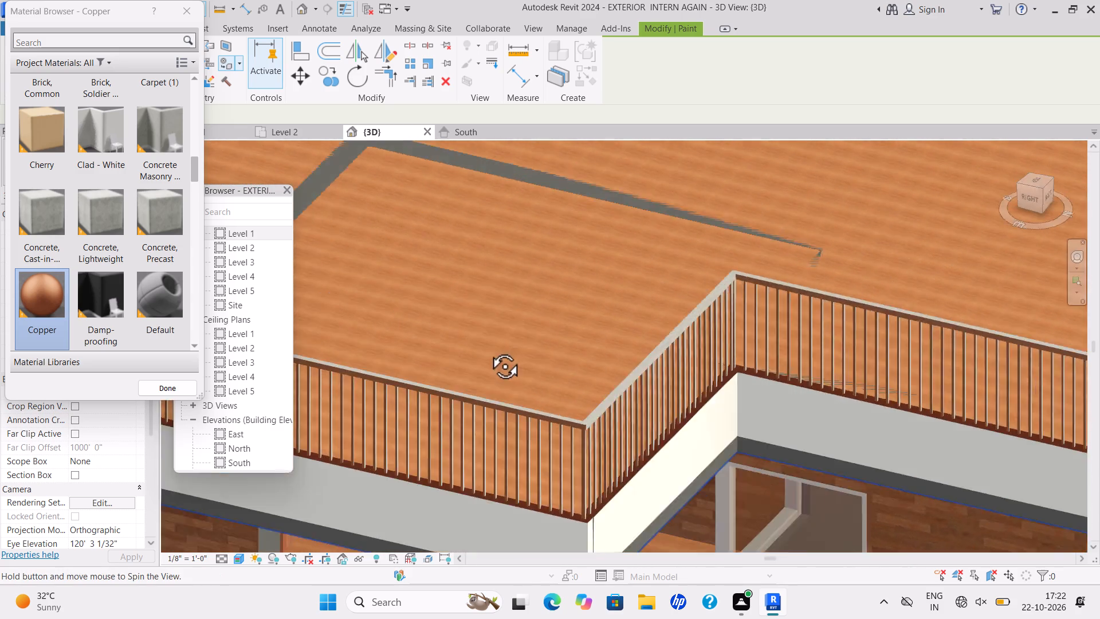
{"action": "middle_click_drag", "start_coordinate": [488, 349], "coordinate": [514, 339], "text": "shift"}
{"action": "scroll", "coordinate": [543, 321], "scroll_direction": "down", "scroll_amount": 3}
{"action": "middle_click_drag", "start_coordinate": [543, 320], "coordinate": [410, 103]}
{"action": "middle_click_drag", "start_coordinate": [384, 81], "coordinate": [359, 66]}
{"action": "middle_click_drag", "start_coordinate": [924, 151], "coordinate": [700, 206]}
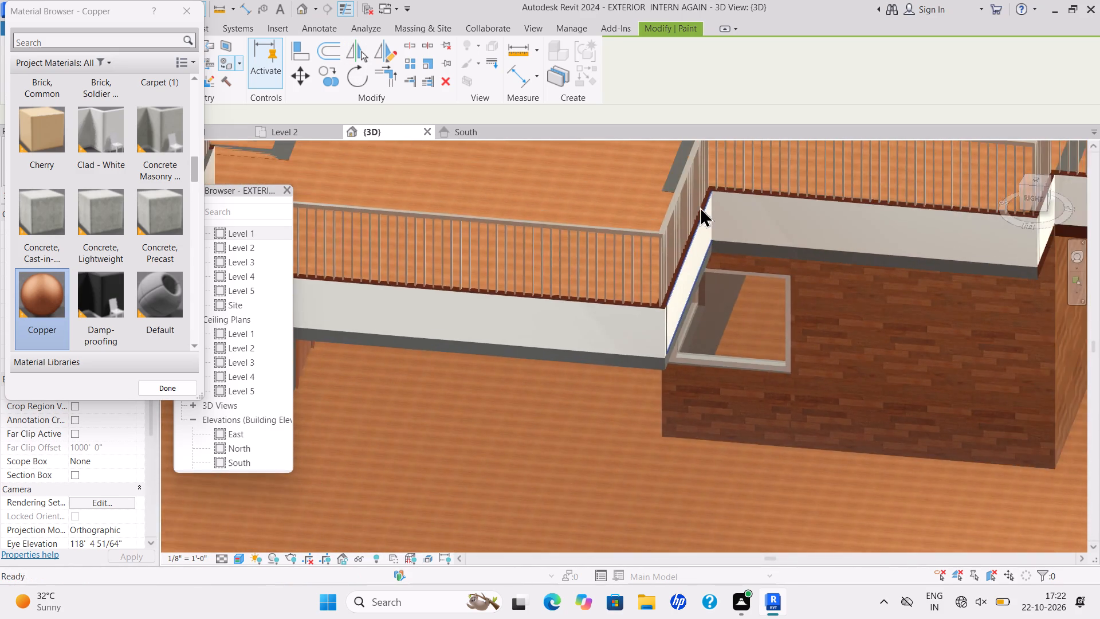
{"action": "scroll", "coordinate": [818, 269], "scroll_direction": "up", "scroll_amount": 7}
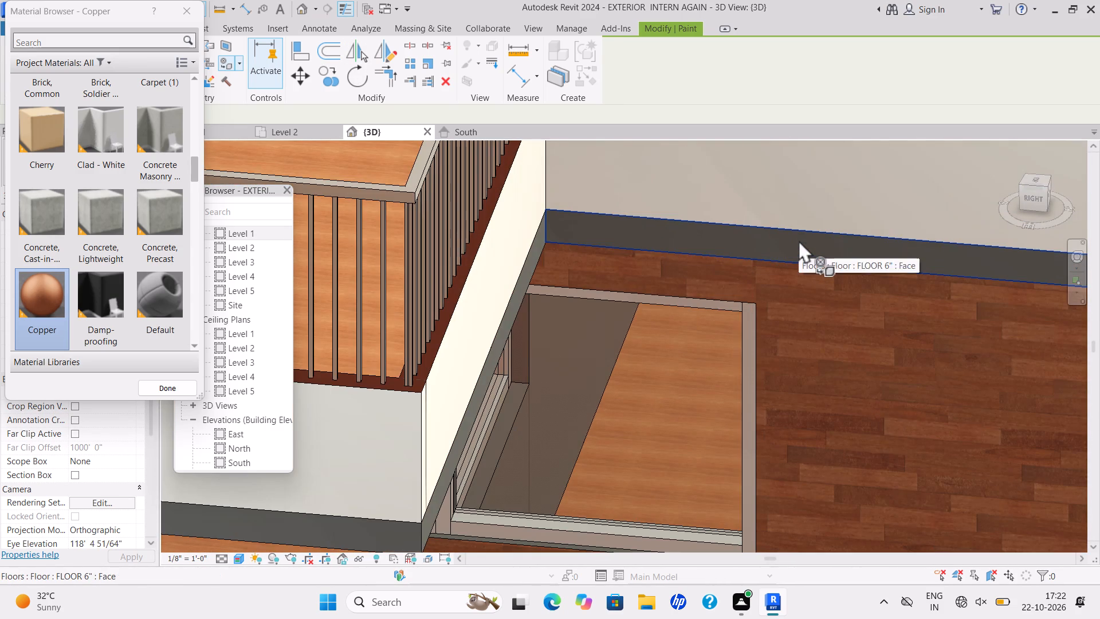
{"action": "left_click", "coordinate": [799, 240]}
{"action": "scroll", "coordinate": [538, 257], "scroll_direction": "up", "scroll_amount": 4}
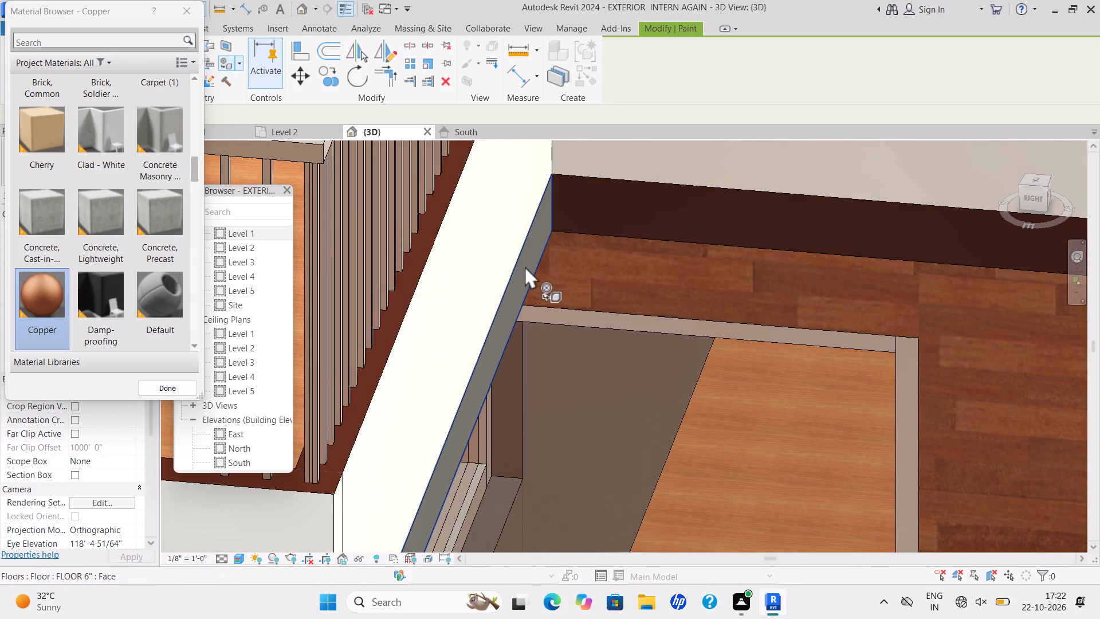
{"action": "left_click", "coordinate": [525, 266]}
{"action": "scroll", "coordinate": [525, 266], "scroll_direction": "down", "scroll_amount": 4}
{"action": "middle_click_drag", "start_coordinate": [528, 261], "coordinate": [629, 212]}
{"action": "scroll", "coordinate": [512, 364], "scroll_direction": "down", "scroll_amount": 3}
{"action": "middle_click_drag", "start_coordinate": [497, 362], "coordinate": [586, 275]}
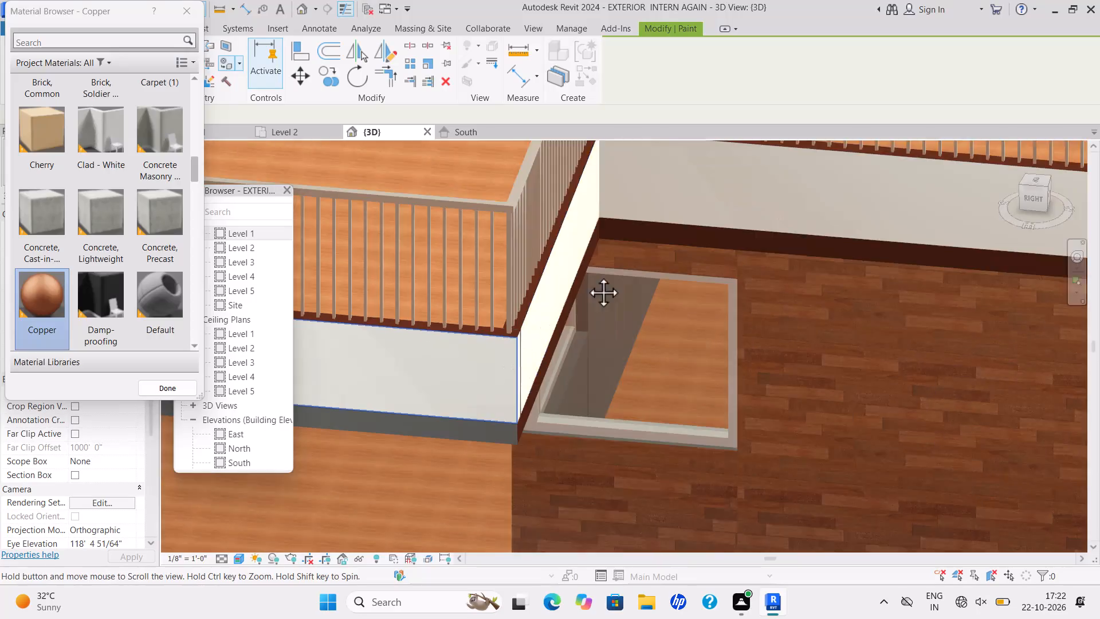
{"action": "scroll", "coordinate": [586, 275], "scroll_direction": "down", "scroll_amount": 1}
{"action": "middle_click_drag", "start_coordinate": [586, 275], "coordinate": [671, 223]}
{"action": "middle_click_drag", "start_coordinate": [676, 220], "coordinate": [681, 217]}
{"action": "scroll", "coordinate": [681, 217], "scroll_direction": "up", "scroll_amount": 1}
{"action": "left_click", "coordinate": [620, 297]}
{"action": "scroll", "coordinate": [619, 297], "scroll_direction": "down", "scroll_amount": 2}
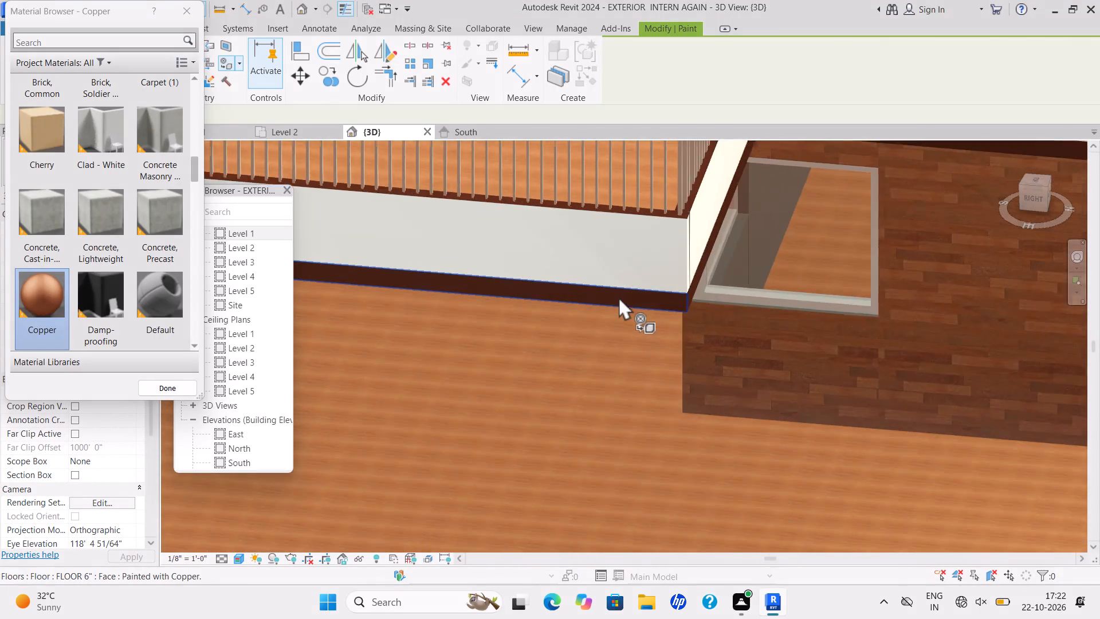
Paint the slab edge below the short parapet return beyond the corner-window canopy with Copper.
{"action": "scroll", "coordinate": [619, 297], "scroll_direction": "down", "scroll_amount": 1}
{"action": "middle_click_drag", "start_coordinate": [615, 298], "coordinate": [725, 282], "text": "shift"}
{"action": "scroll", "coordinate": [613, 298], "scroll_direction": "down", "scroll_amount": 1, "text": "shift"}
{"action": "scroll", "coordinate": [747, 264], "scroll_direction": "down", "scroll_amount": 2}
{"action": "middle_click_drag", "start_coordinate": [747, 263], "coordinate": [404, 358]}
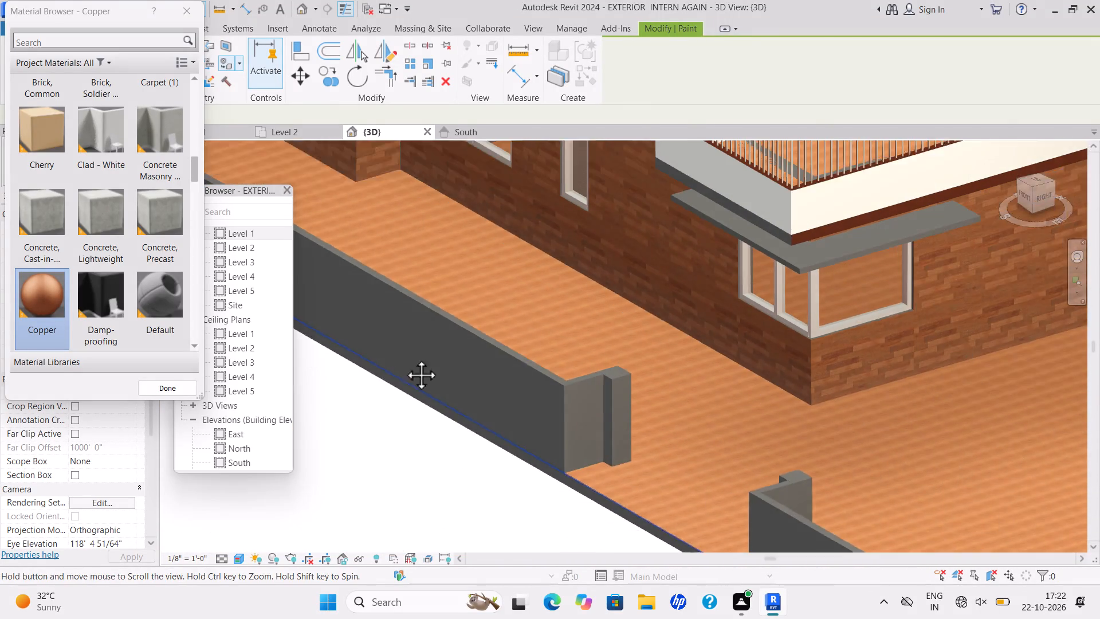
{"action": "middle_click_drag", "start_coordinate": [404, 358], "coordinate": [363, 370]}
{"action": "scroll", "coordinate": [887, 220], "scroll_direction": "up", "scroll_amount": 8}
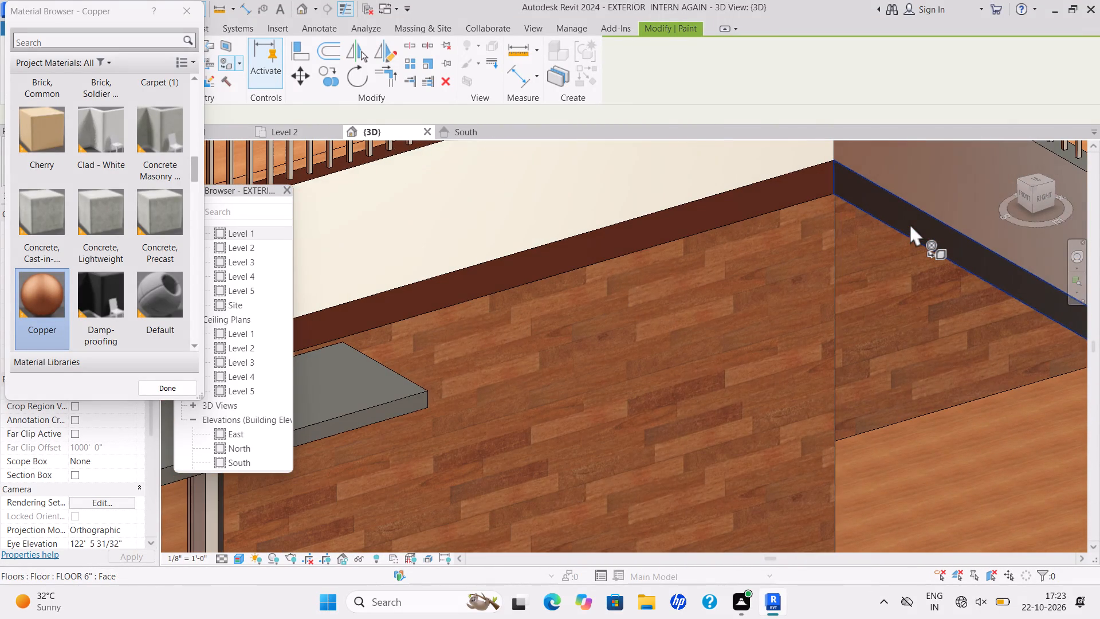
{"action": "left_click", "coordinate": [910, 224]}
{"action": "scroll", "coordinate": [772, 287], "scroll_direction": "down", "scroll_amount": 12}
{"action": "middle_click", "coordinate": [749, 283]}
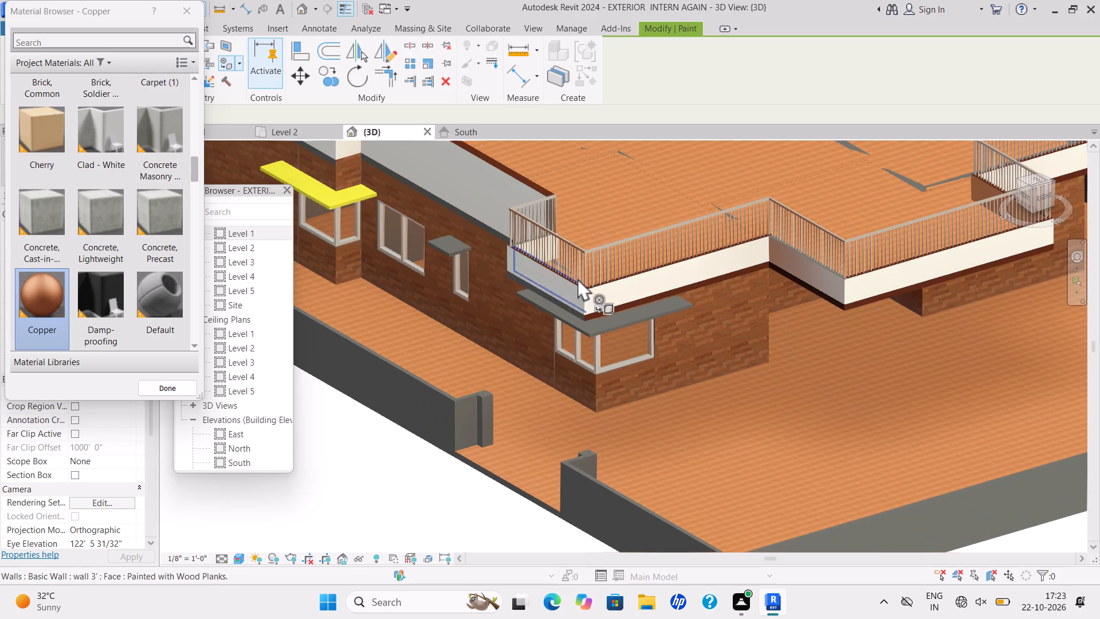
Paint the tops of the small canopy over the narrow window and the L-shaped corner-window canopy with Parking Stripe.
{"action": "scroll", "coordinate": [145, 179], "scroll_direction": "up", "scroll_amount": 8}
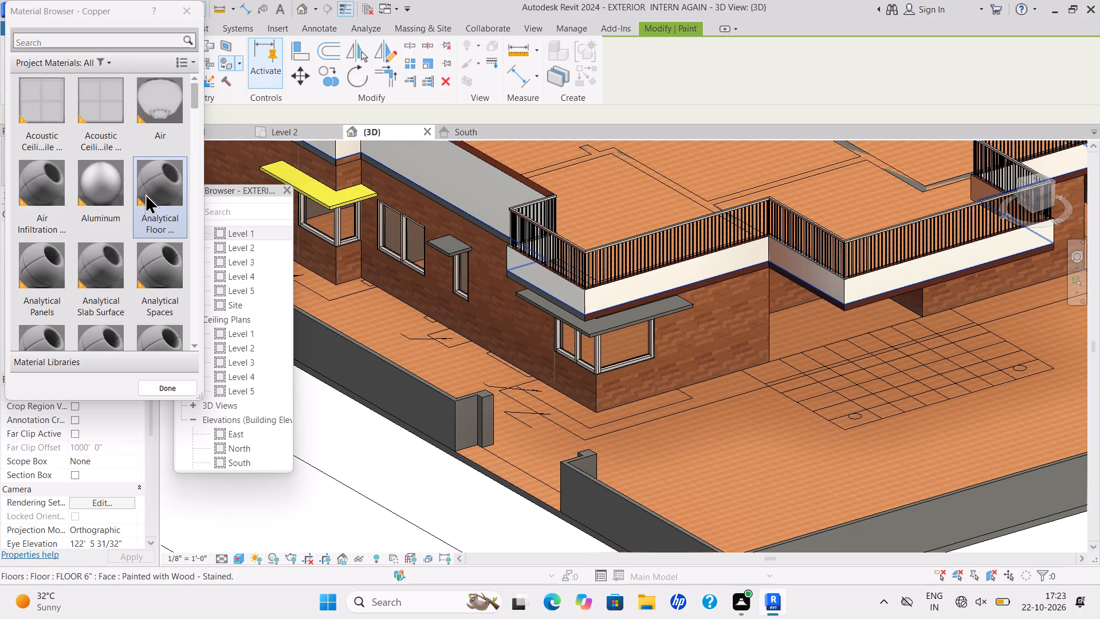
{"action": "scroll", "coordinate": [145, 193], "scroll_direction": "down", "scroll_amount": 9}
{"action": "scroll", "coordinate": [137, 234], "scroll_direction": "up", "scroll_amount": 2}
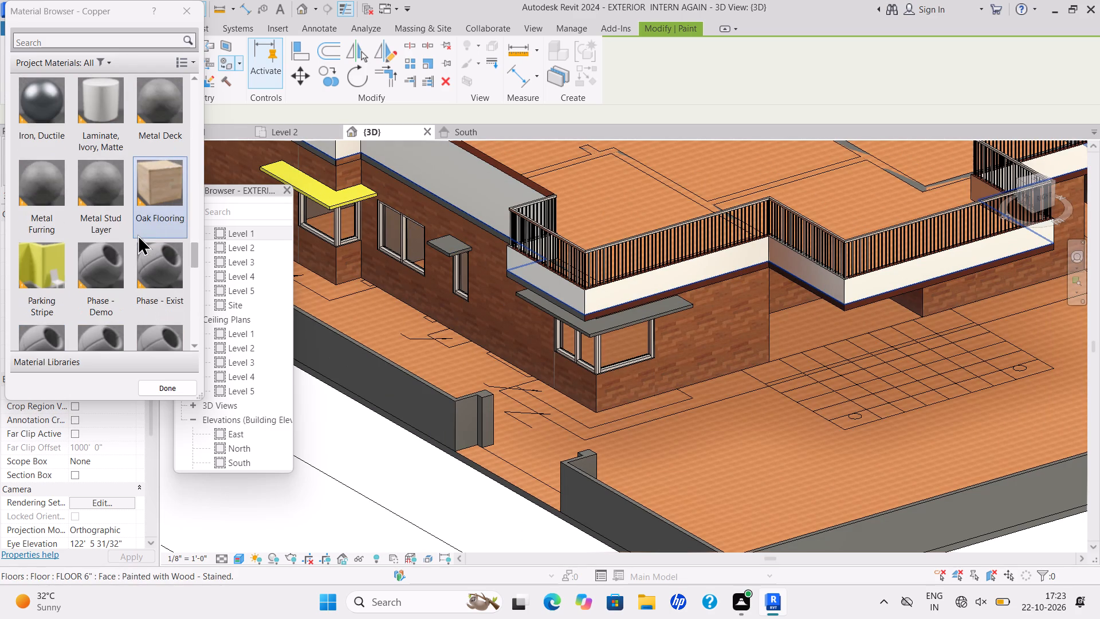
{"action": "left_click", "coordinate": [64, 285]}
{"action": "scroll", "coordinate": [463, 242], "scroll_direction": "up", "scroll_amount": 8}
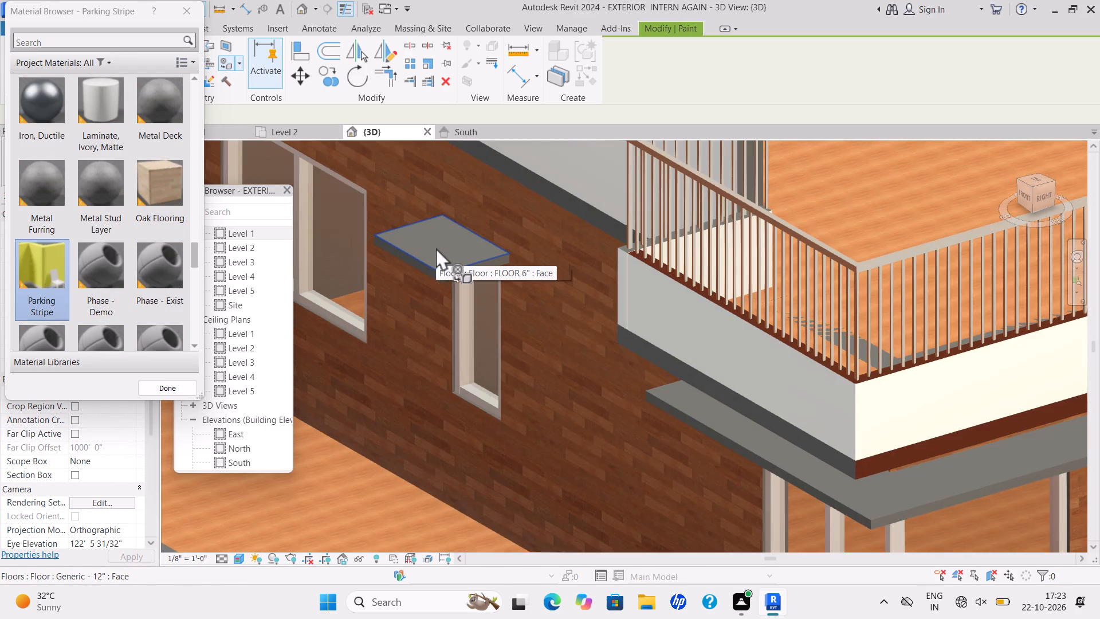
{"action": "left_click", "coordinate": [436, 248]}
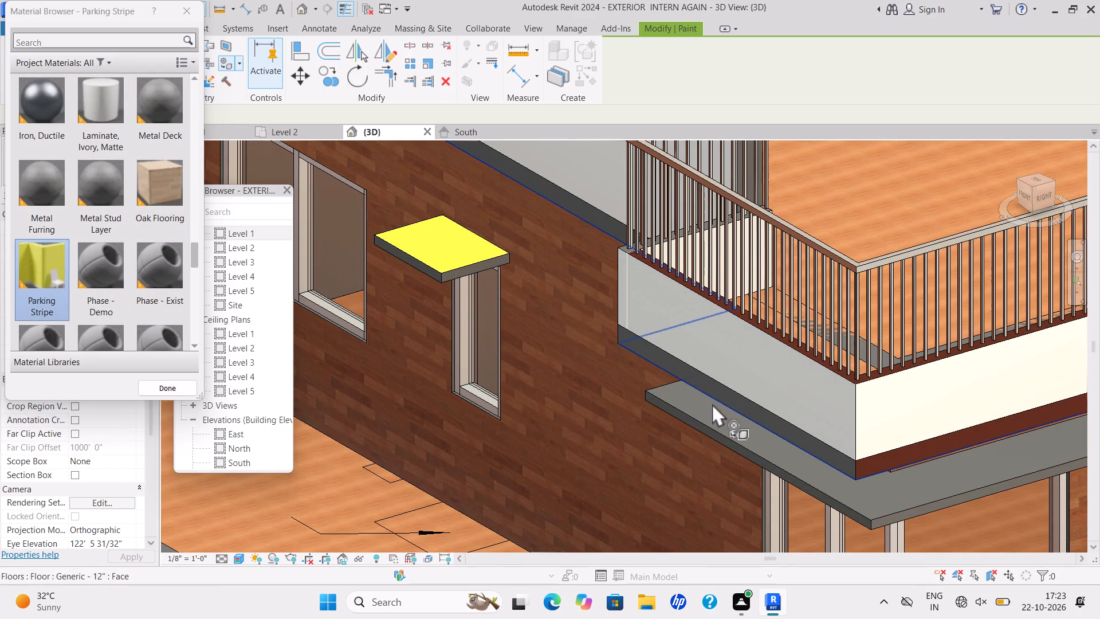
{"action": "left_click", "coordinate": [760, 445]}
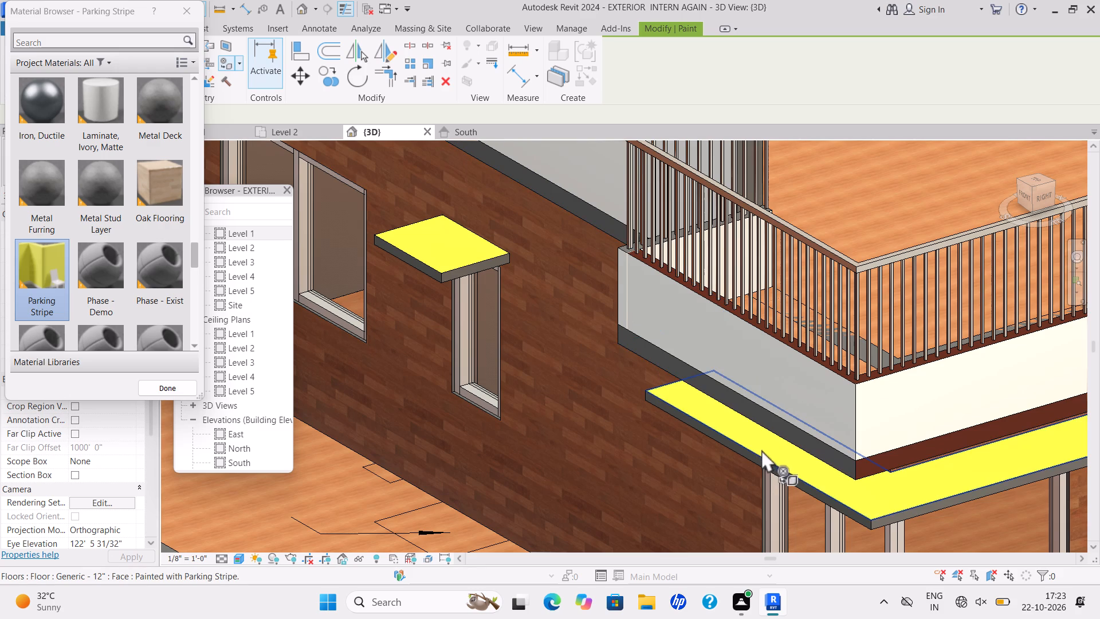
Paint two outer edges each of the narrow-window canopy and the L-shaped corner-window canopy with Parking Stripe.
{"action": "scroll", "coordinate": [435, 269], "scroll_direction": "up", "scroll_amount": 10}
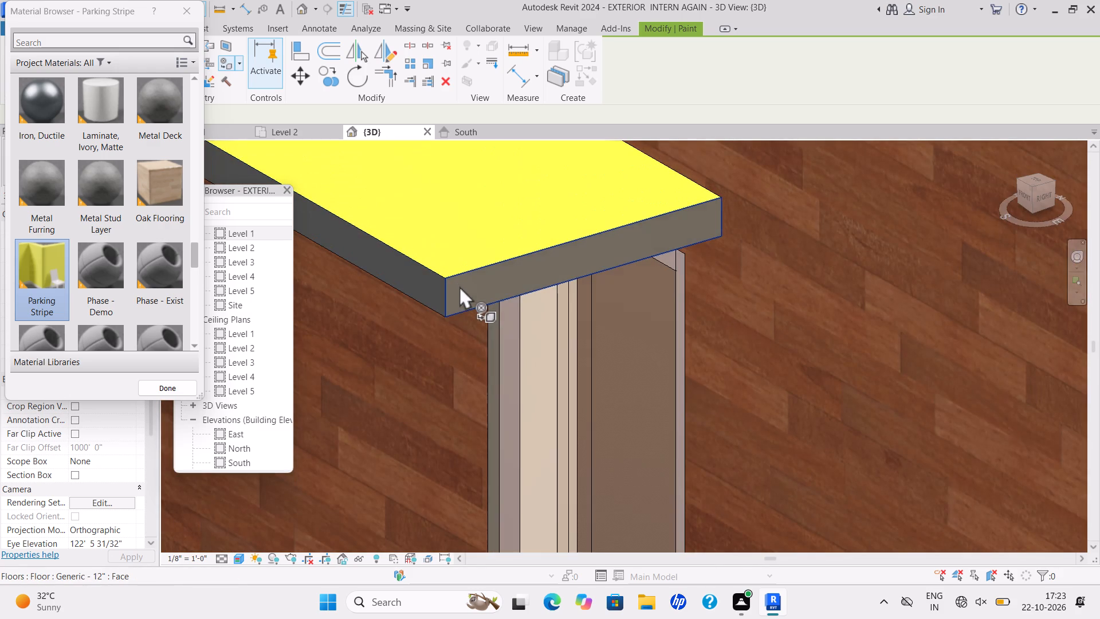
{"action": "left_click", "coordinate": [459, 286]}
{"action": "left_click", "coordinate": [427, 290]}
{"action": "scroll", "coordinate": [438, 318], "scroll_direction": "down", "scroll_amount": 5}
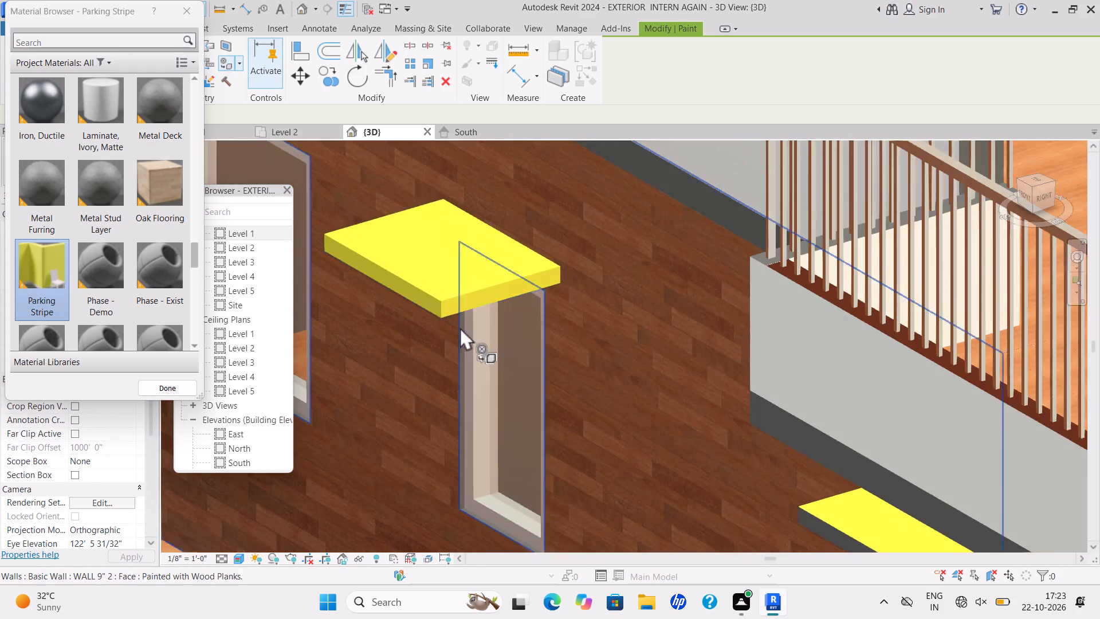
{"action": "scroll", "coordinate": [460, 327], "scroll_direction": "down", "scroll_amount": 5}
{"action": "middle_click_drag", "start_coordinate": [462, 327], "coordinate": [343, 250]}
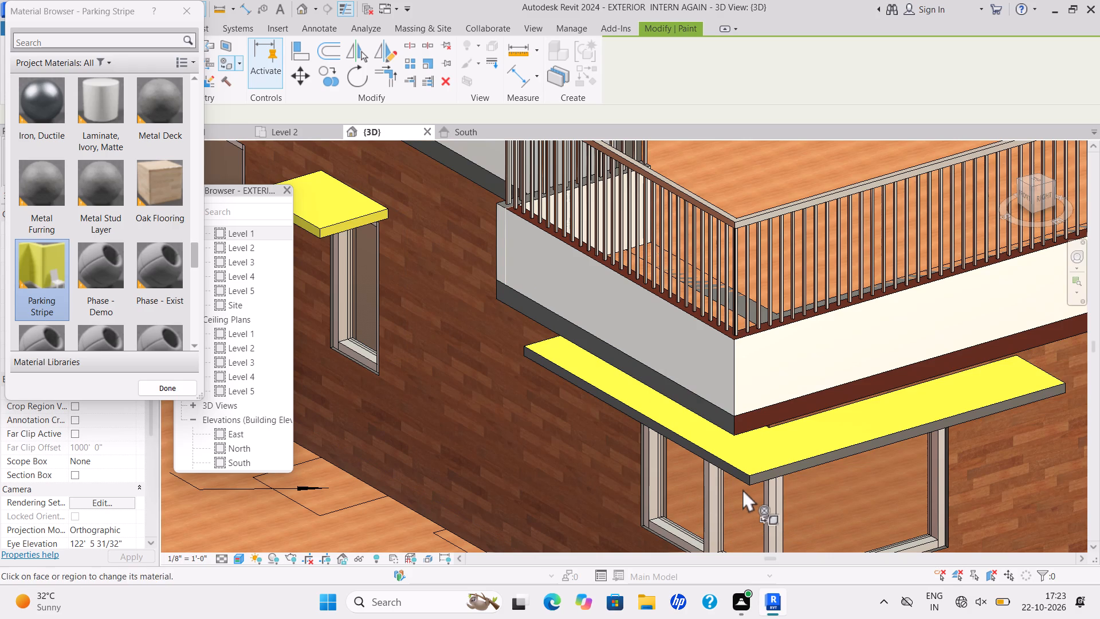
{"action": "scroll", "coordinate": [742, 485], "scroll_direction": "up", "scroll_amount": 8}
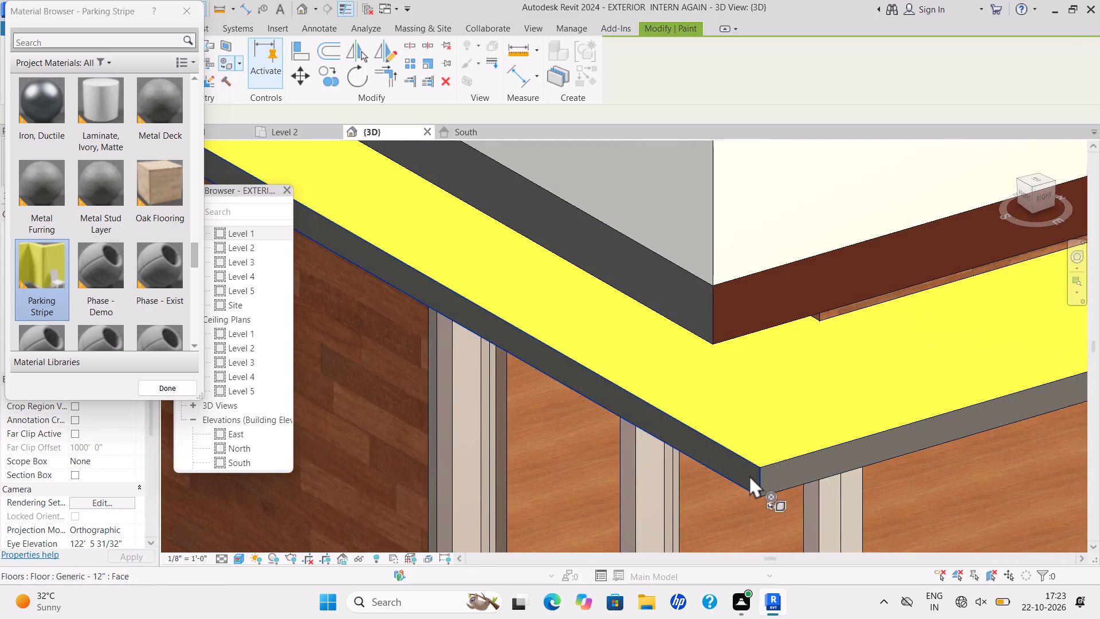
{"action": "left_click", "coordinate": [749, 475]}
{"action": "left_click", "coordinate": [772, 476]}
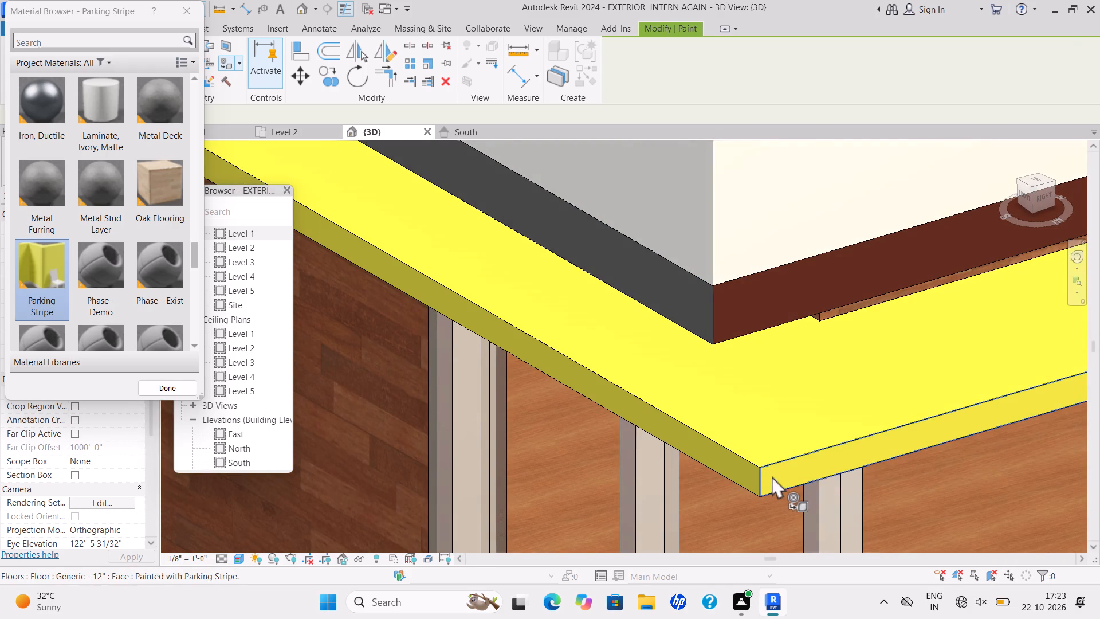
{"action": "scroll", "coordinate": [724, 457], "scroll_direction": "down", "scroll_amount": 10}
{"action": "middle_click_drag", "start_coordinate": [724, 457], "coordinate": [744, 500]}
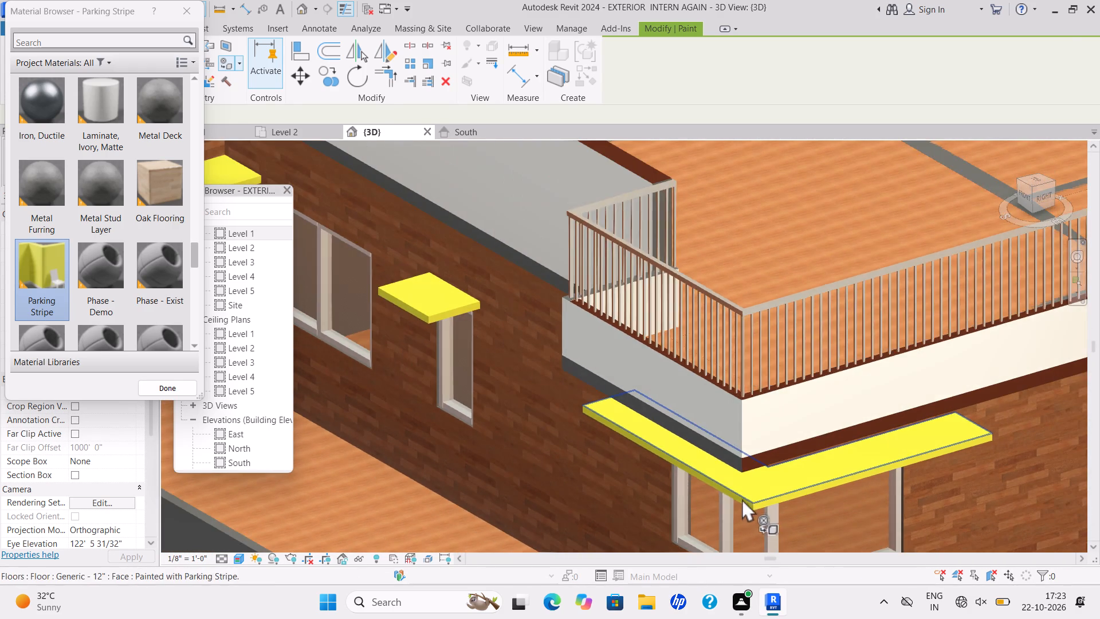
Paint the grey slab edge below the railed balcony parapet above the corner-window canopy with Copper.
{"action": "scroll", "coordinate": [29, 241], "scroll_direction": "down", "scroll_amount": 5}
{"action": "scroll", "coordinate": [78, 251], "scroll_direction": "down", "scroll_amount": 5}
{"action": "scroll", "coordinate": [78, 251], "scroll_direction": "up", "scroll_amount": 7}
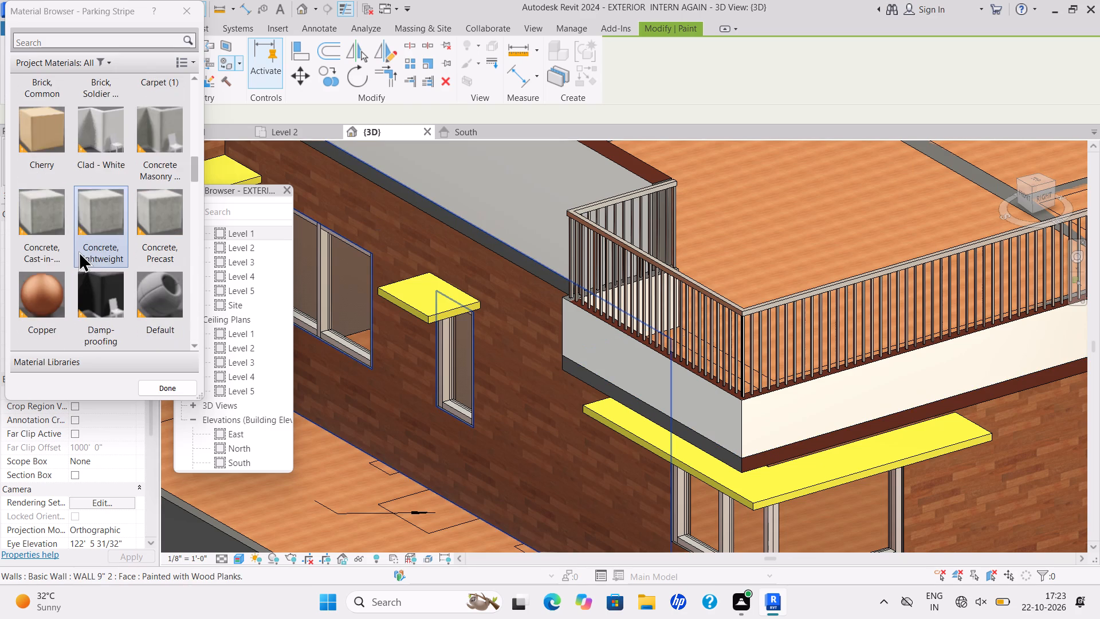
{"action": "left_click", "coordinate": [38, 292]}
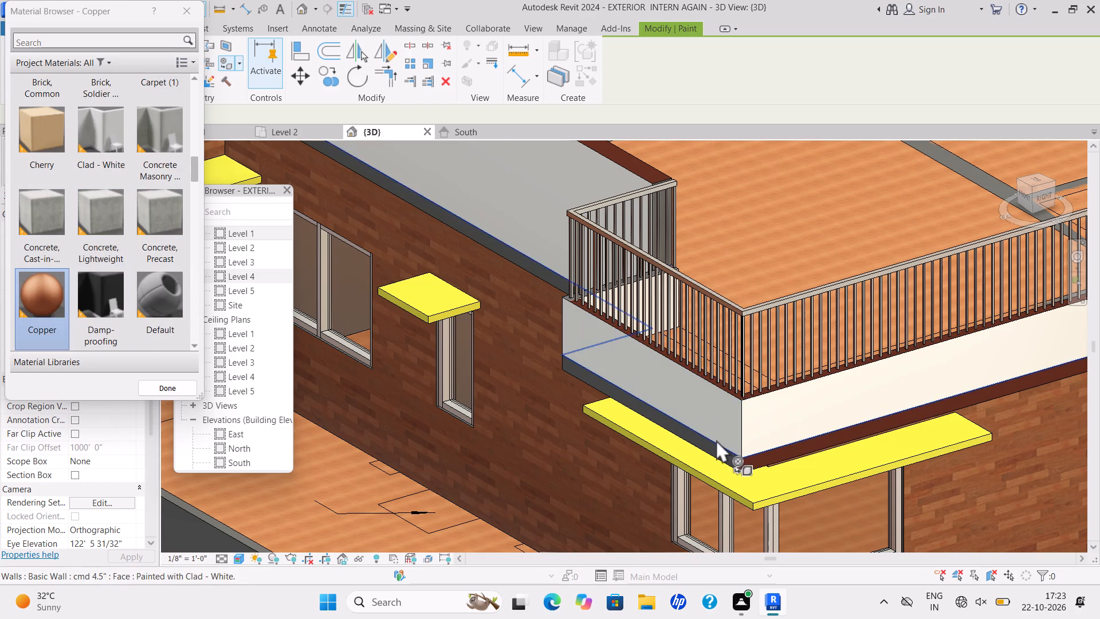
{"action": "scroll", "coordinate": [716, 440], "scroll_direction": "up", "scroll_amount": 7}
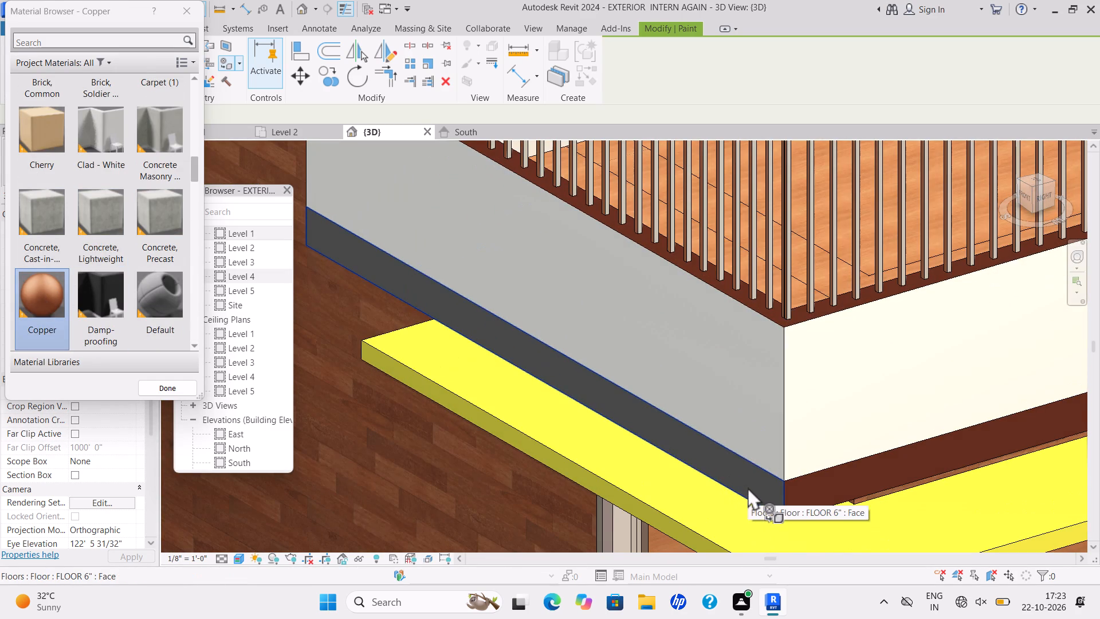
{"action": "left_click", "coordinate": [748, 487]}
{"action": "scroll", "coordinate": [741, 476], "scroll_direction": "down", "scroll_amount": 9}
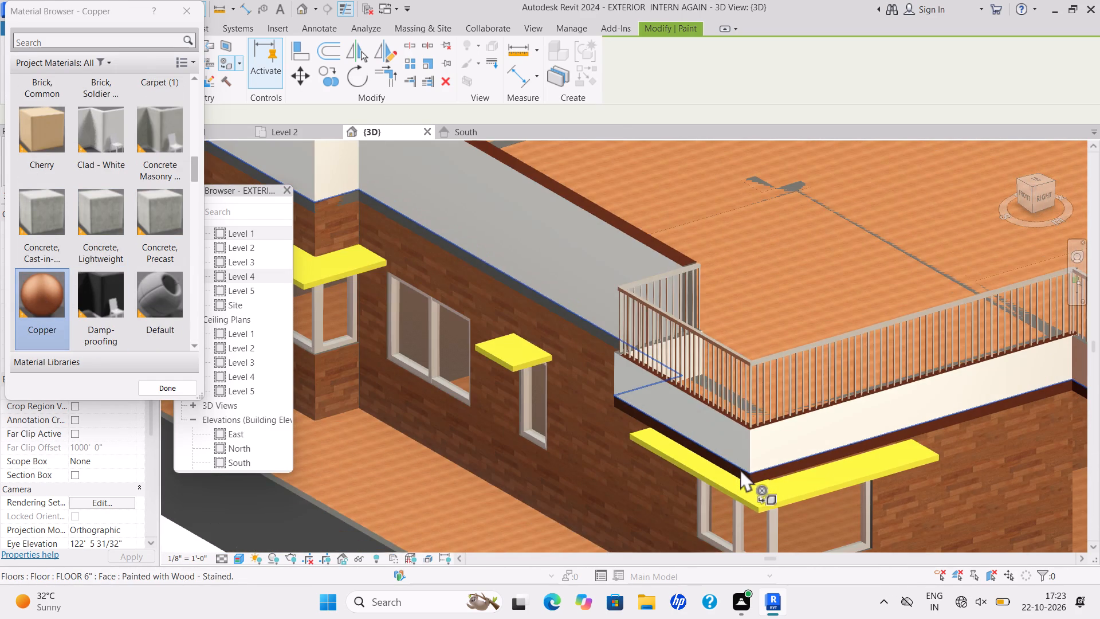
Paint the front slab edge below the long white parapet adjoining the railed corner balcony with Copper.
{"action": "middle_click_drag", "start_coordinate": [755, 452], "coordinate": [777, 375], "text": "shift"}
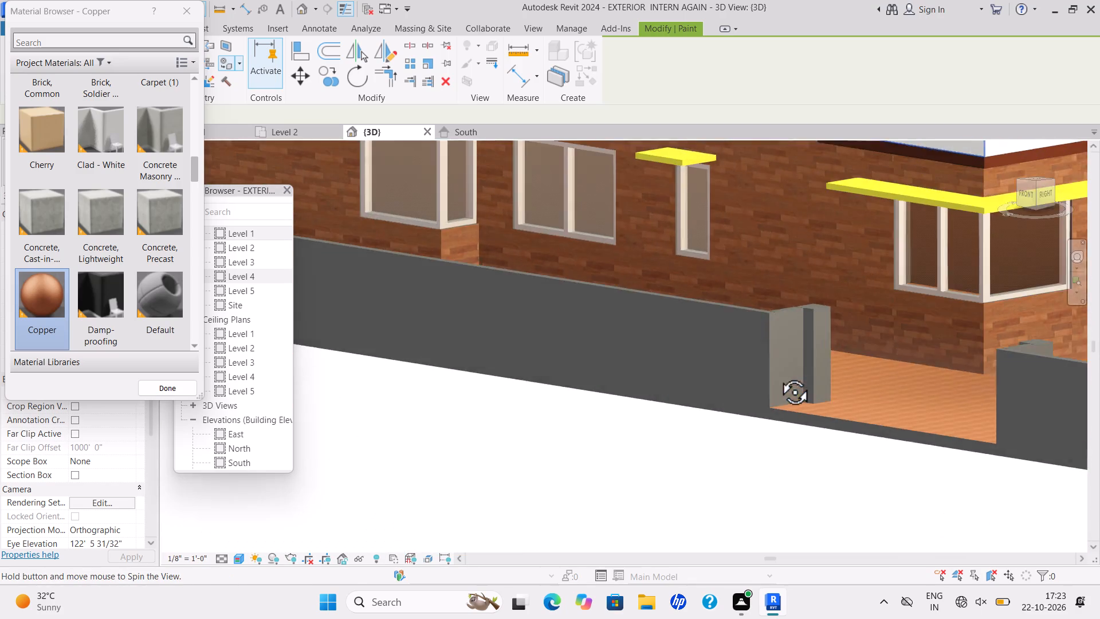
{"action": "middle_click_drag", "start_coordinate": [777, 375], "coordinate": [781, 374], "text": "shift"}
{"action": "scroll", "coordinate": [789, 372], "scroll_direction": "down", "scroll_amount": 2}
{"action": "middle_click_drag", "start_coordinate": [791, 372], "coordinate": [811, 457]}
{"action": "middle_click_drag", "start_coordinate": [854, 355], "coordinate": [924, 333]}
{"action": "scroll", "coordinate": [852, 354], "scroll_direction": "down", "scroll_amount": 1, "text": "shift"}
{"action": "middle_click_drag", "start_coordinate": [915, 334], "coordinate": [498, 485]}
{"action": "scroll", "coordinate": [619, 451], "scroll_direction": "down", "scroll_amount": 1}
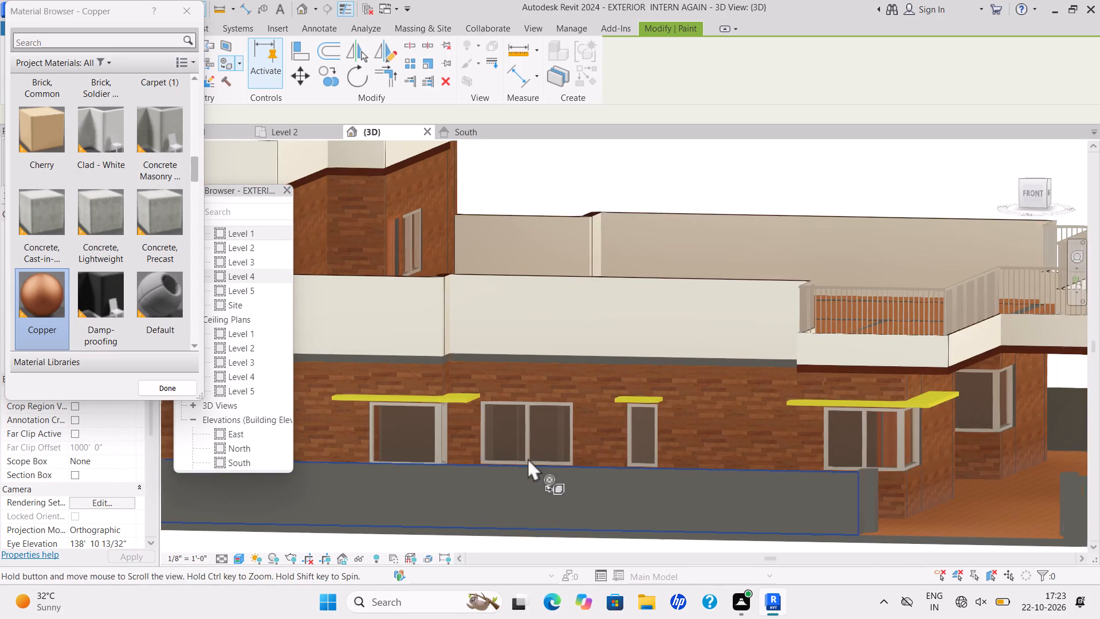
{"action": "scroll", "coordinate": [724, 395], "scroll_direction": "up", "scroll_amount": 13}
{"action": "left_click", "coordinate": [771, 343]}
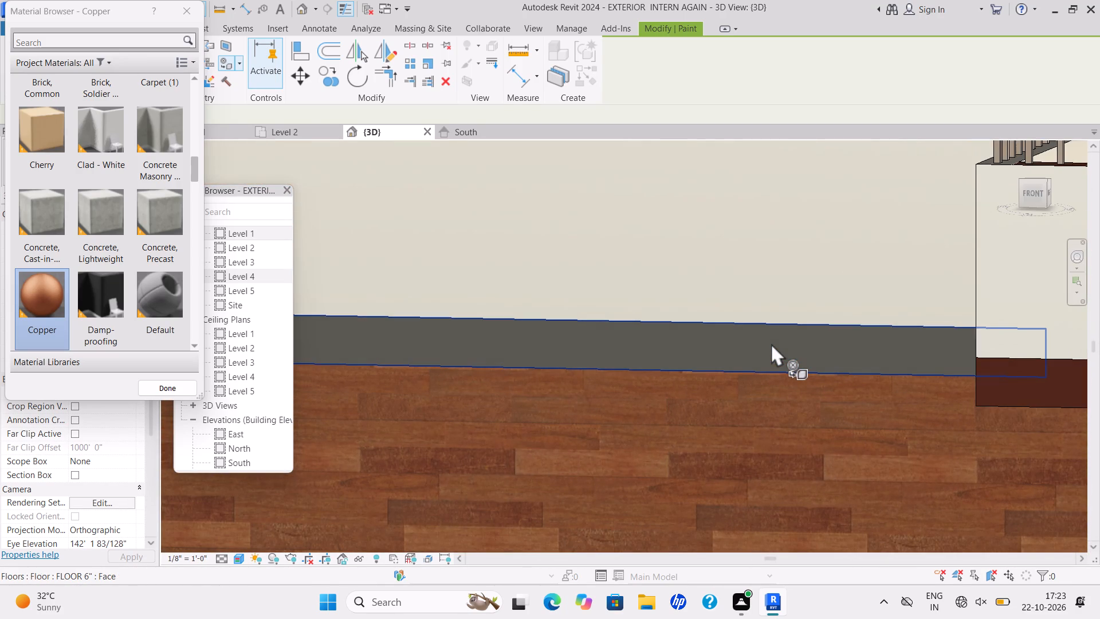
Paint the next front slab edge under the white parapet and the one between floors beside the dark vertical wall strip with Copper.
{"action": "scroll", "coordinate": [770, 344], "scroll_direction": "down", "scroll_amount": 8}
{"action": "middle_click_drag", "start_coordinate": [776, 339], "coordinate": [891, 303]}
{"action": "scroll", "coordinate": [879, 307], "scroll_direction": "down", "scroll_amount": 2, "text": "shift"}
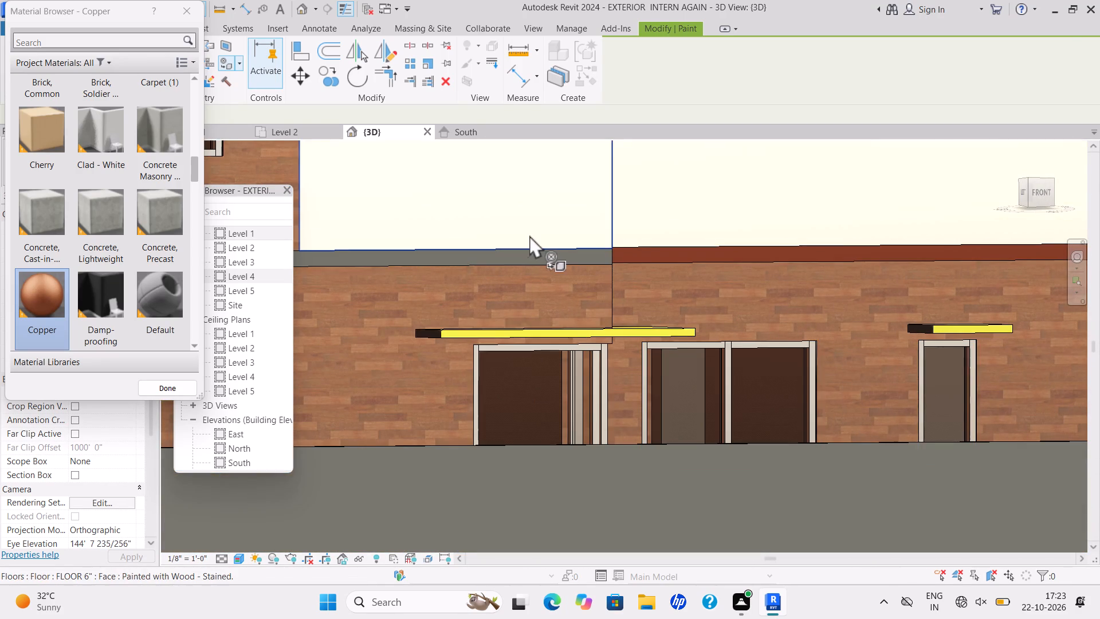
{"action": "scroll", "coordinate": [526, 248], "scroll_direction": "up", "scroll_amount": 2}
{"action": "left_click", "coordinate": [521, 256]}
{"action": "scroll", "coordinate": [561, 257], "scroll_direction": "down", "scroll_amount": 2}
{"action": "middle_click_drag", "start_coordinate": [561, 257], "coordinate": [832, 179]}
{"action": "scroll", "coordinate": [561, 257], "scroll_direction": "down", "scroll_amount": 3}
{"action": "scroll", "coordinate": [420, 166], "scroll_direction": "up", "scroll_amount": 5}
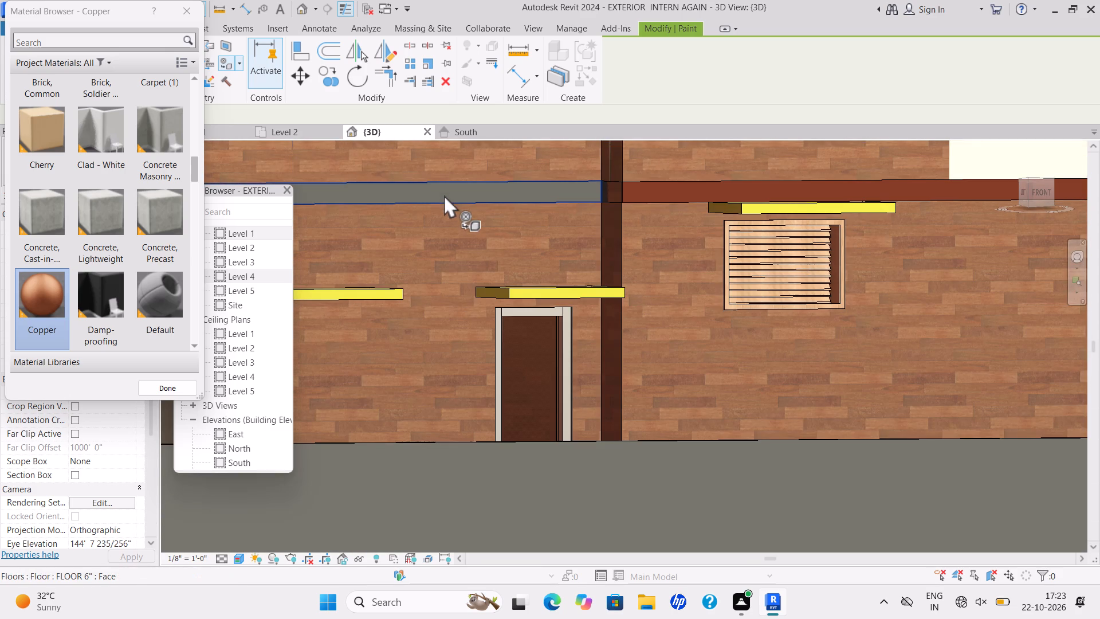
{"action": "left_click", "coordinate": [444, 195]}
Paint the end and long edges of the projecting slab above the railed platform on the left facade with Copper.
{"action": "scroll", "coordinate": [503, 208], "scroll_direction": "down", "scroll_amount": 6}
{"action": "middle_click_drag", "start_coordinate": [528, 199], "coordinate": [597, 221], "text": "shift"}
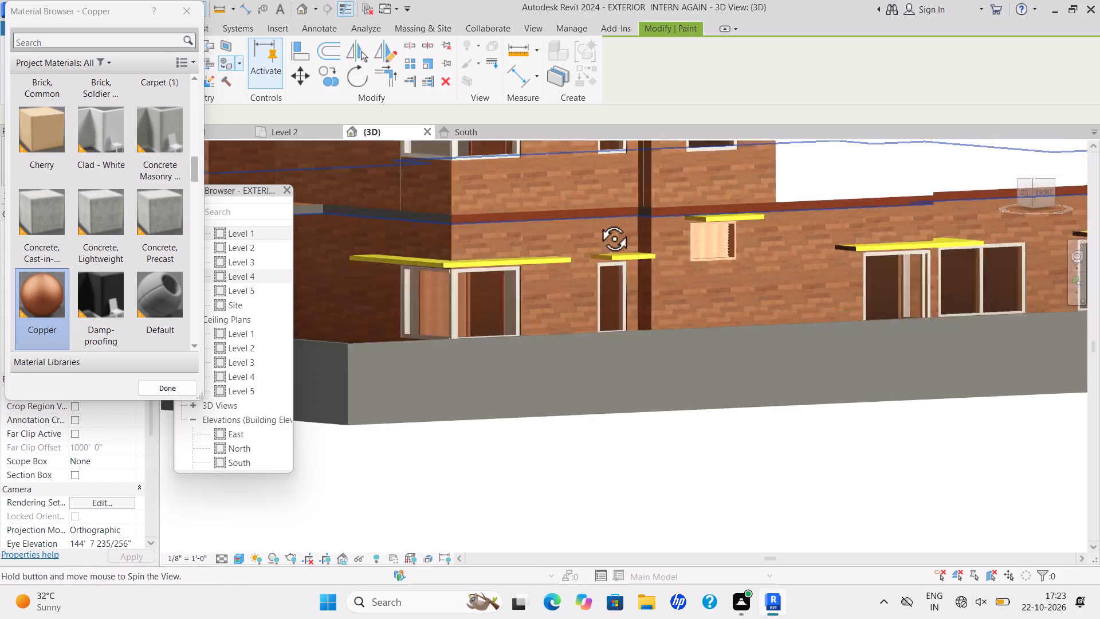
{"action": "middle_click_drag", "start_coordinate": [597, 221], "coordinate": [621, 230], "text": "shift"}
{"action": "scroll", "coordinate": [618, 227], "scroll_direction": "down", "scroll_amount": 1, "text": "shift"}
{"action": "scroll", "coordinate": [628, 237], "scroll_direction": "up", "scroll_amount": 4}
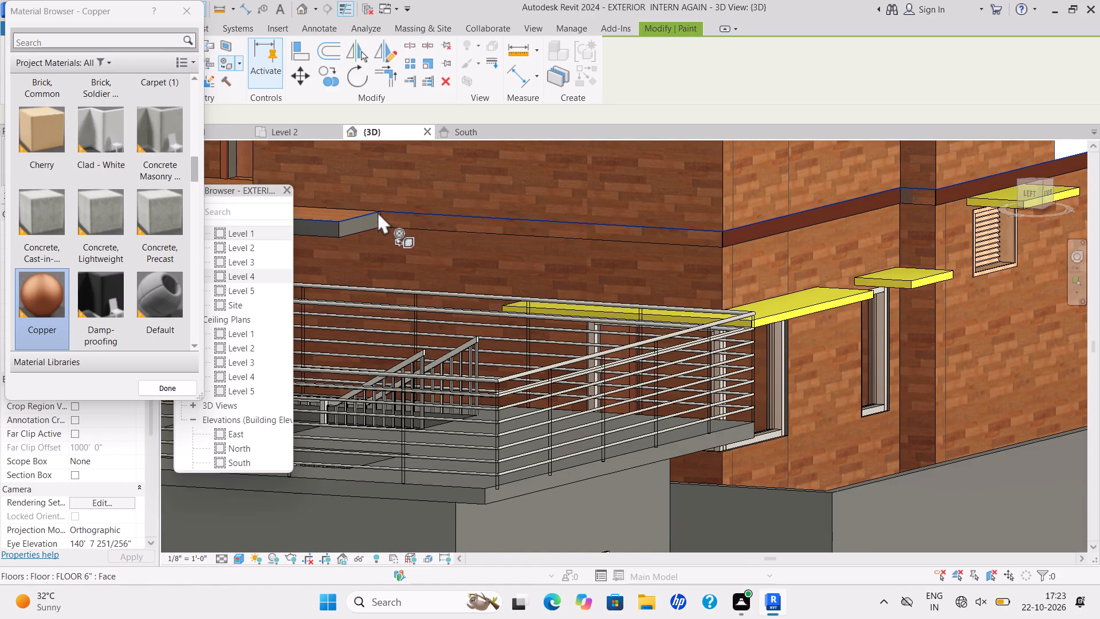
{"action": "scroll", "coordinate": [364, 213], "scroll_direction": "up", "scroll_amount": 5}
{"action": "scroll", "coordinate": [345, 229], "scroll_direction": "down", "scroll_amount": 6}
{"action": "middle_click_drag", "start_coordinate": [459, 232], "coordinate": [712, 238]}
{"action": "scroll", "coordinate": [596, 237], "scroll_direction": "down", "scroll_amount": 3}
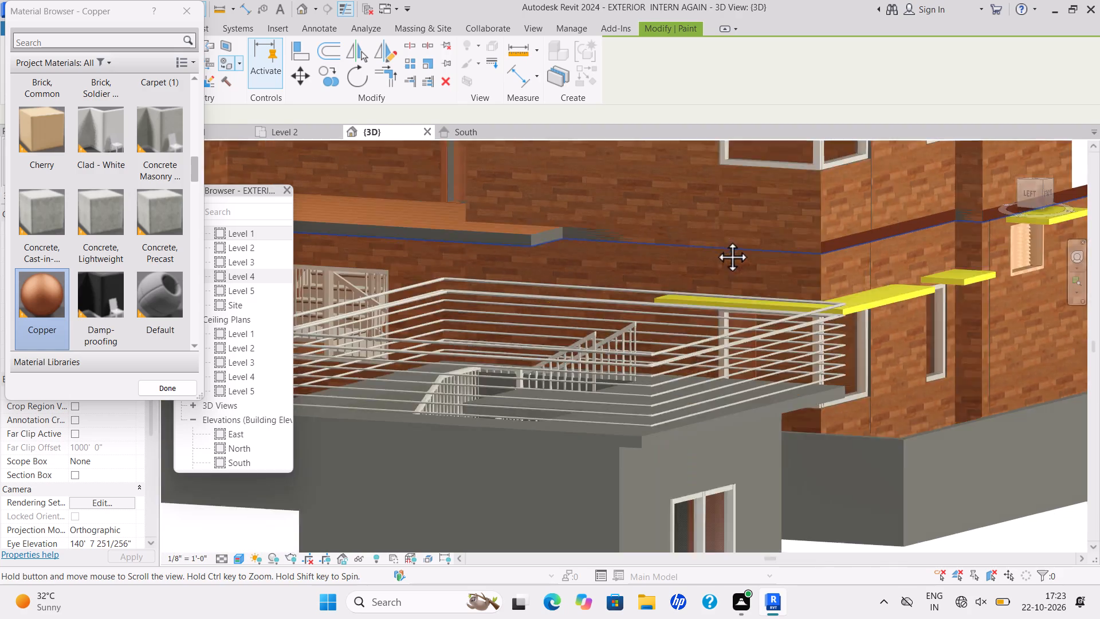
{"action": "scroll", "coordinate": [603, 229], "scroll_direction": "up", "scroll_amount": 4}
{"action": "scroll", "coordinate": [655, 240], "scroll_direction": "up", "scroll_amount": 5}
{"action": "scroll", "coordinate": [709, 249], "scroll_direction": "up", "scroll_amount": 3}
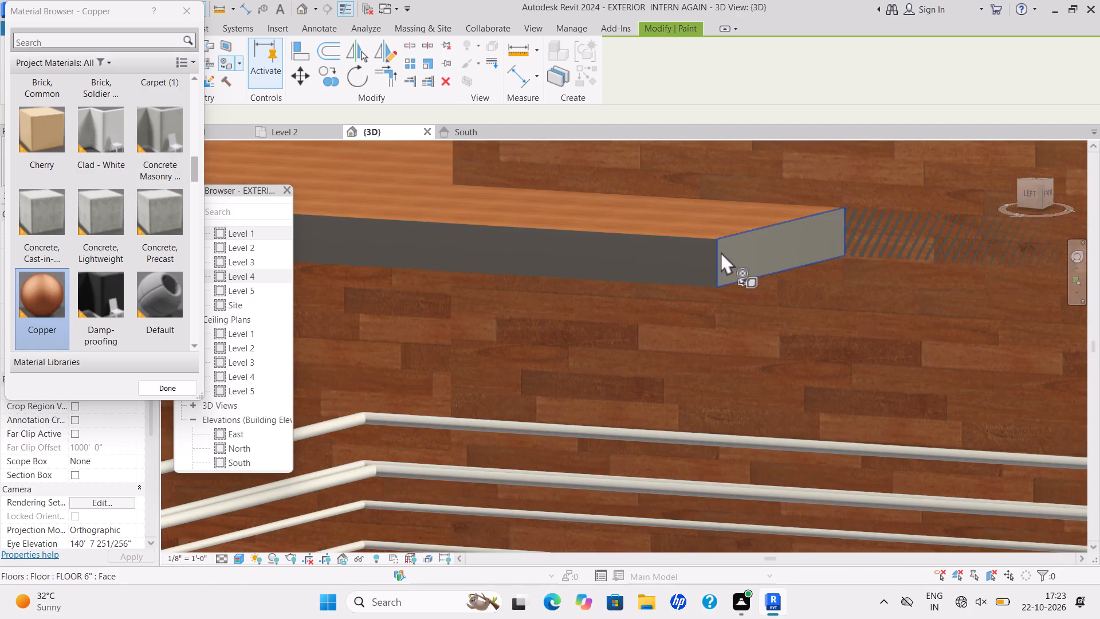
{"action": "left_click", "coordinate": [721, 252]}
{"action": "left_click", "coordinate": [692, 265]}
Paint the slab edge band beside the projecting left-facade slab, the slab's top face and the short return edge with Copper.
{"action": "scroll", "coordinate": [692, 265], "scroll_direction": "down", "scroll_amount": 3}
{"action": "middle_click_drag", "start_coordinate": [683, 262], "coordinate": [685, 260]}
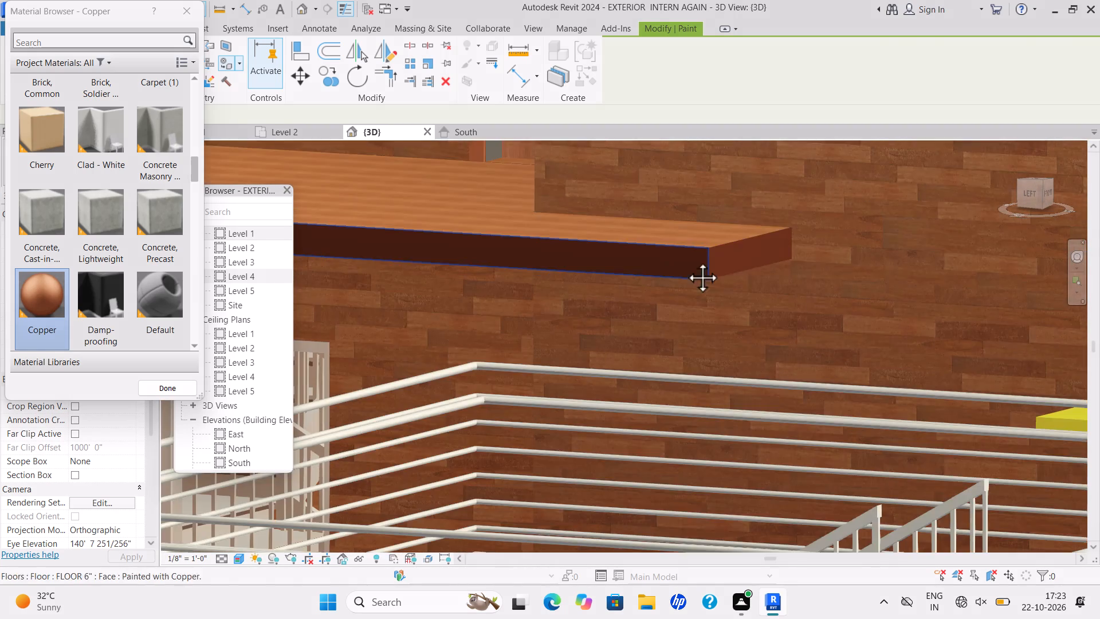
{"action": "middle_click_drag", "start_coordinate": [685, 260], "coordinate": [883, 248]}
{"action": "scroll", "coordinate": [801, 254], "scroll_direction": "down", "scroll_amount": 3}
{"action": "scroll", "coordinate": [731, 260], "scroll_direction": "down", "scroll_amount": 10}
{"action": "scroll", "coordinate": [541, 222], "scroll_direction": "up", "scroll_amount": 2}
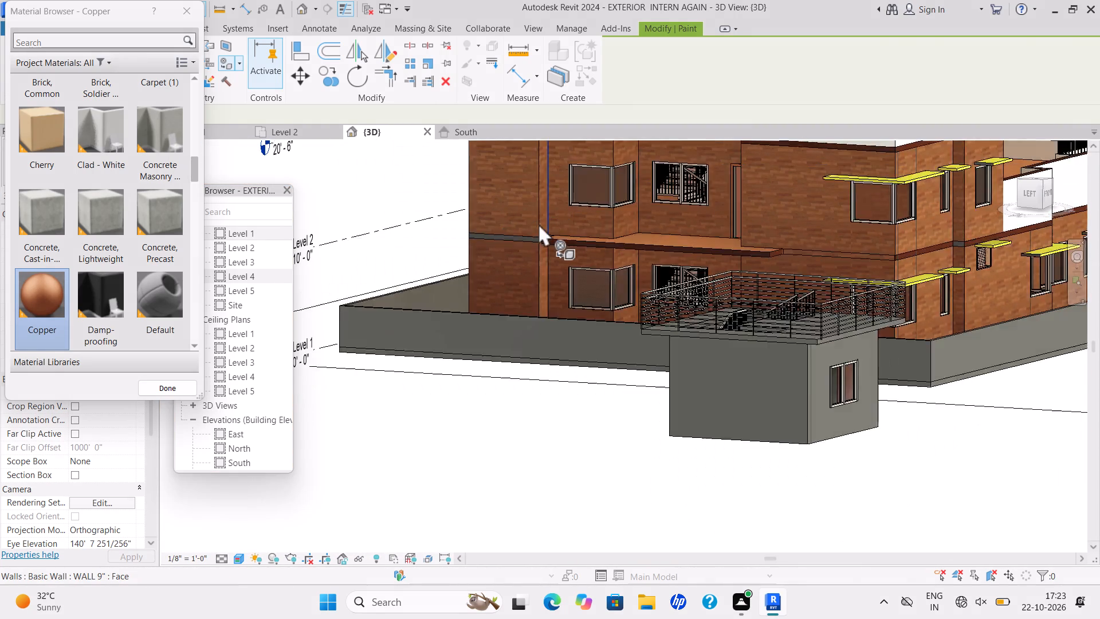
{"action": "scroll", "coordinate": [539, 224], "scroll_direction": "up", "scroll_amount": 11}
{"action": "left_click", "coordinate": [511, 258]}
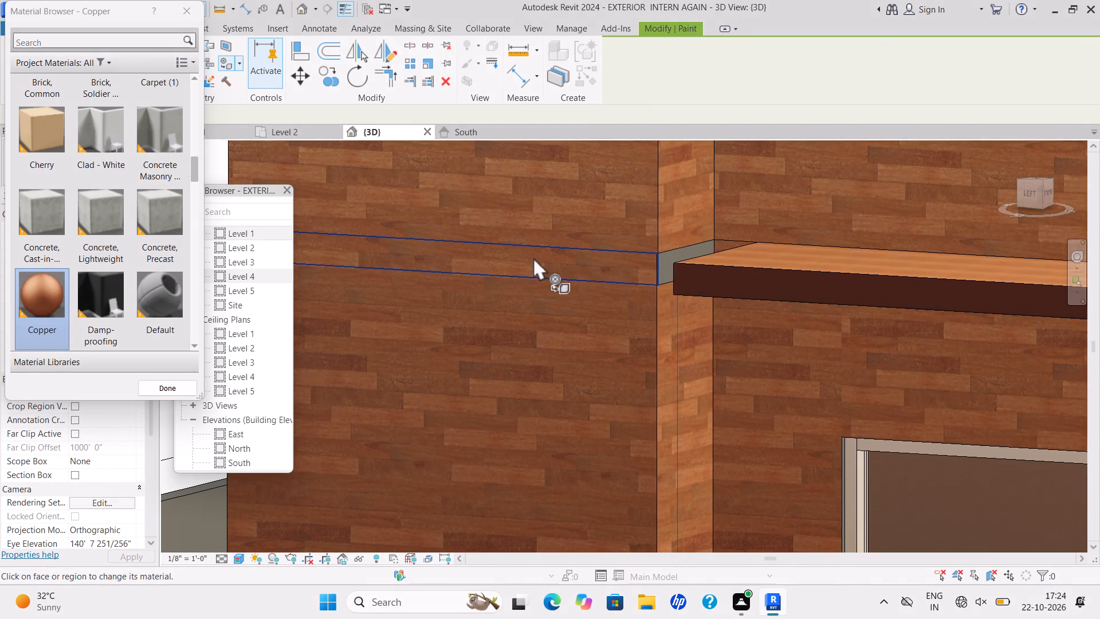
{"action": "left_click", "coordinate": [670, 256]}
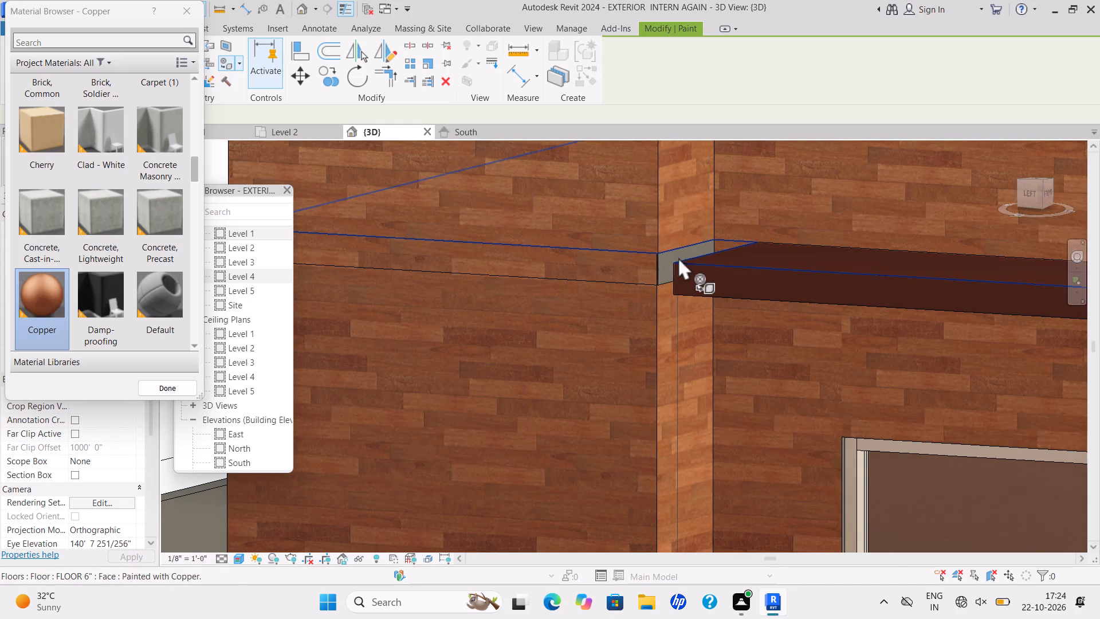
{"action": "scroll", "coordinate": [689, 249], "scroll_direction": "up", "scroll_amount": 5}
{"action": "left_click", "coordinate": [666, 265]}
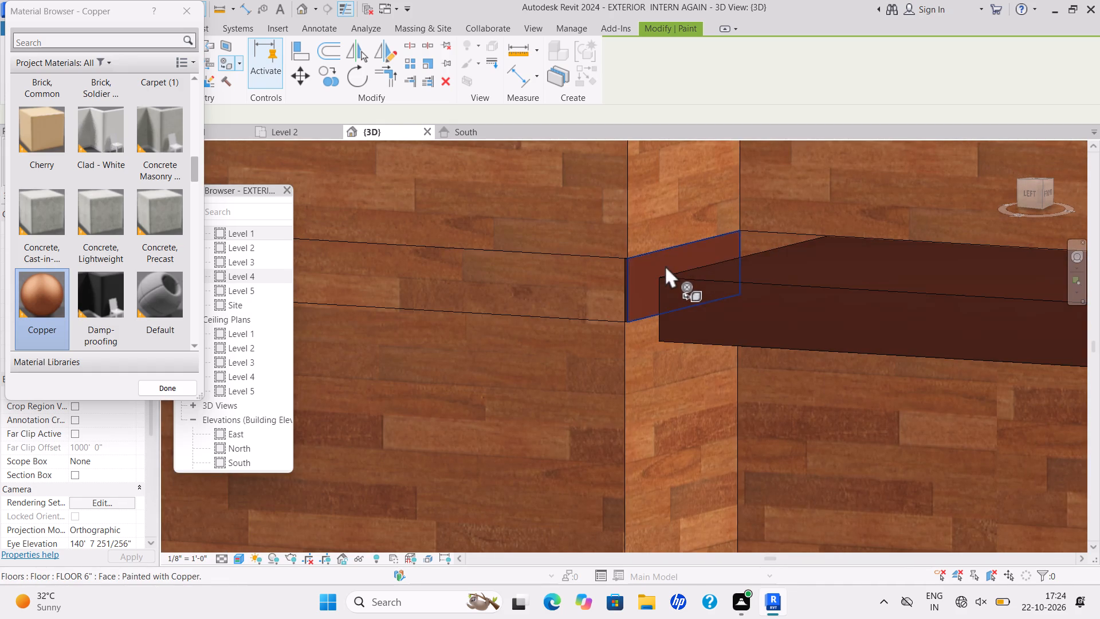
Paint the outer face of the long front boundary wall with Clad - White.
{"action": "scroll", "coordinate": [665, 265], "scroll_direction": "down", "scroll_amount": 20}
{"action": "scroll", "coordinate": [665, 265], "scroll_direction": "down", "scroll_amount": 2}
{"action": "scroll", "coordinate": [840, 290], "scroll_direction": "down", "scroll_amount": 1, "text": "shift"}
{"action": "middle_click_drag", "start_coordinate": [840, 291], "coordinate": [687, 304], "text": "shift"}
{"action": "scroll", "coordinate": [826, 296], "scroll_direction": "down", "scroll_amount": 1, "text": "shift"}
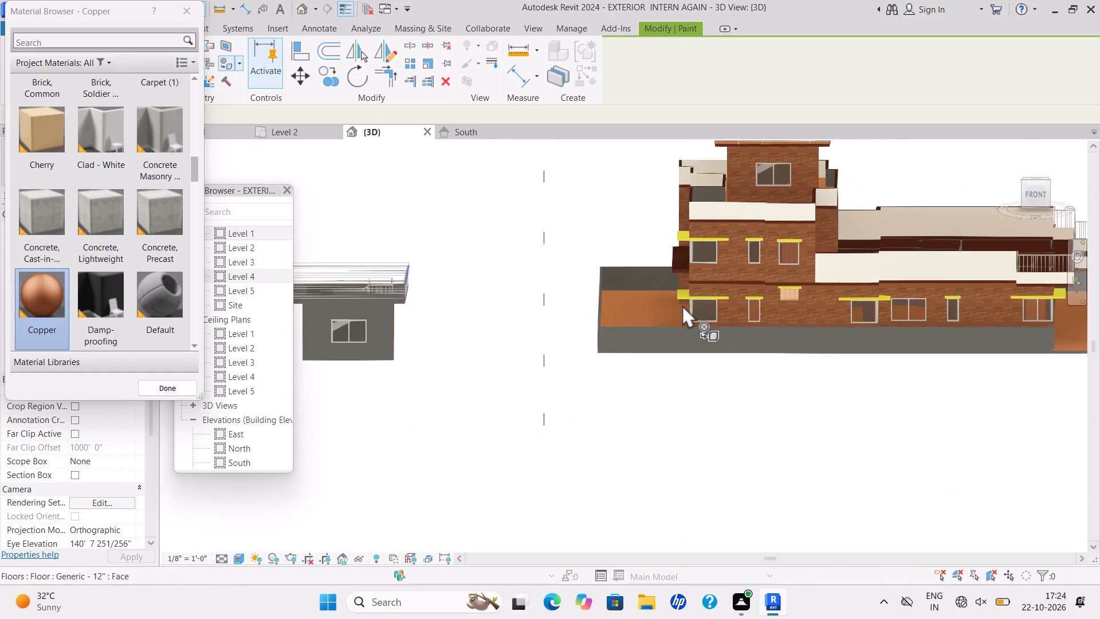
{"action": "scroll", "coordinate": [60, 218], "scroll_direction": "down", "scroll_amount": 12}
{"action": "scroll", "coordinate": [64, 248], "scroll_direction": "up", "scroll_amount": 1}
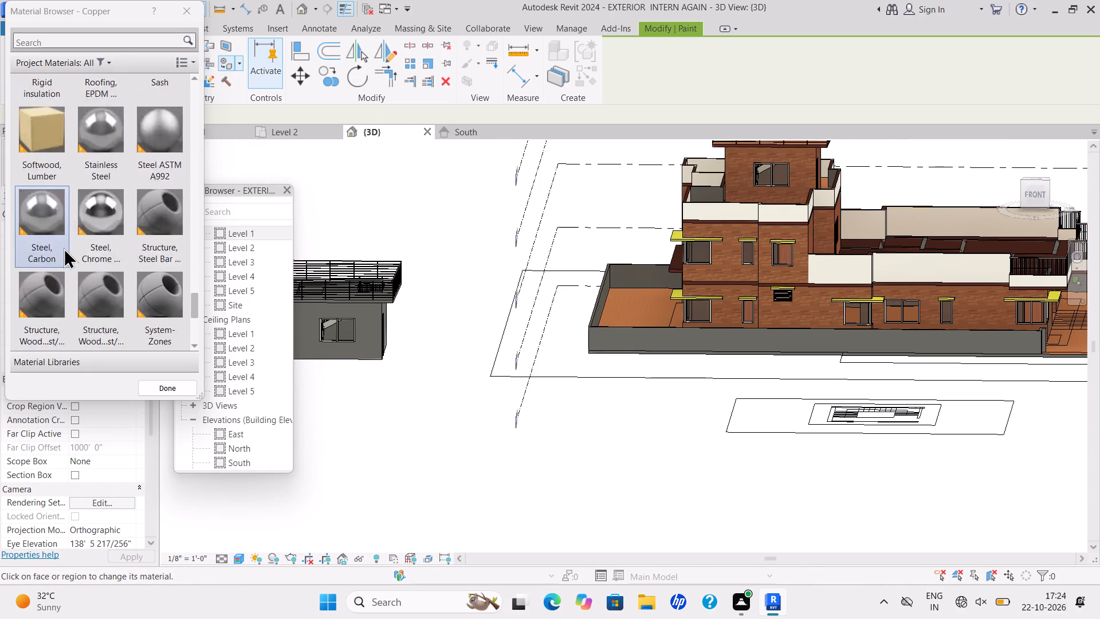
{"action": "scroll", "coordinate": [64, 248], "scroll_direction": "up", "scroll_amount": 8}
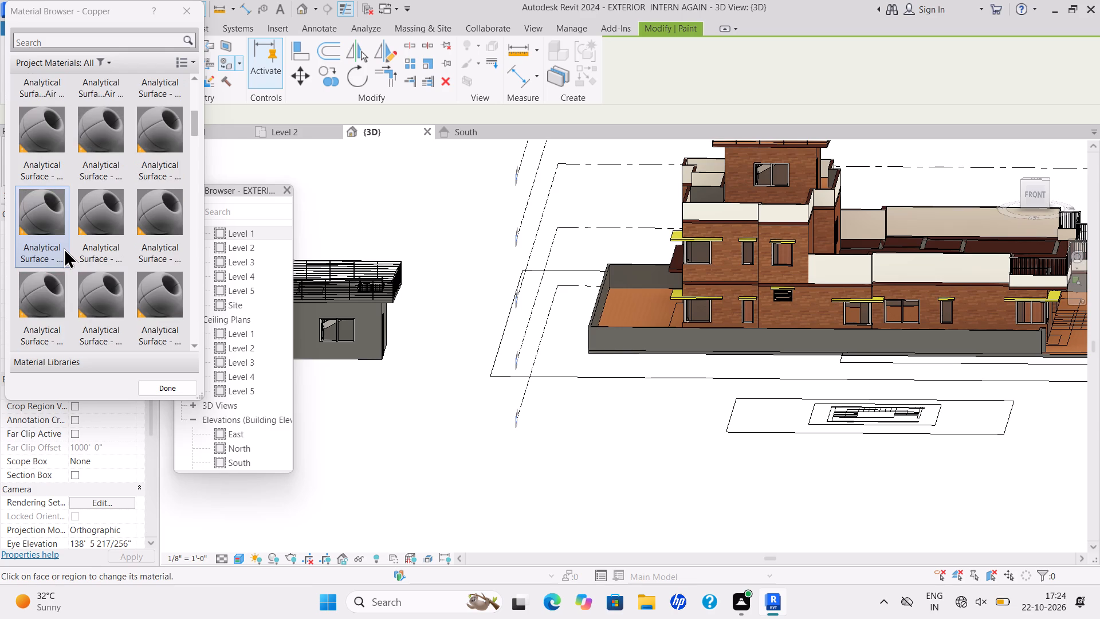
{"action": "scroll", "coordinate": [64, 248], "scroll_direction": "up", "scroll_amount": 5}
{"action": "scroll", "coordinate": [64, 248], "scroll_direction": "down", "scroll_amount": 4}
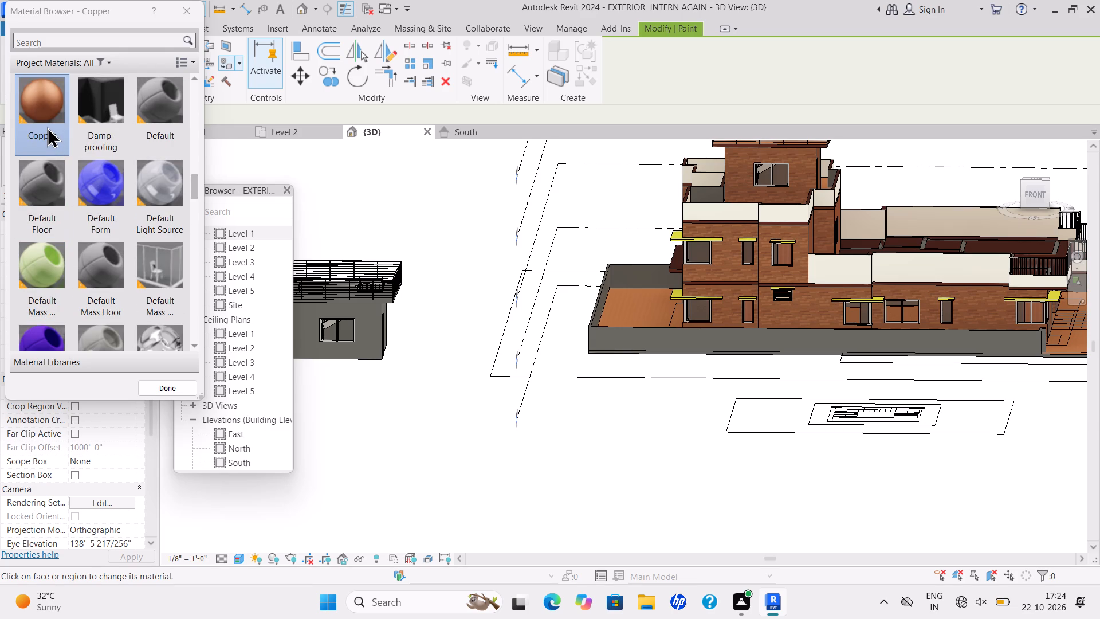
{"action": "scroll", "coordinate": [115, 155], "scroll_direction": "down", "scroll_amount": 6}
{"action": "scroll", "coordinate": [105, 211], "scroll_direction": "down", "scroll_amount": 2}
{"action": "scroll", "coordinate": [105, 211], "scroll_direction": "up", "scroll_amount": 5}
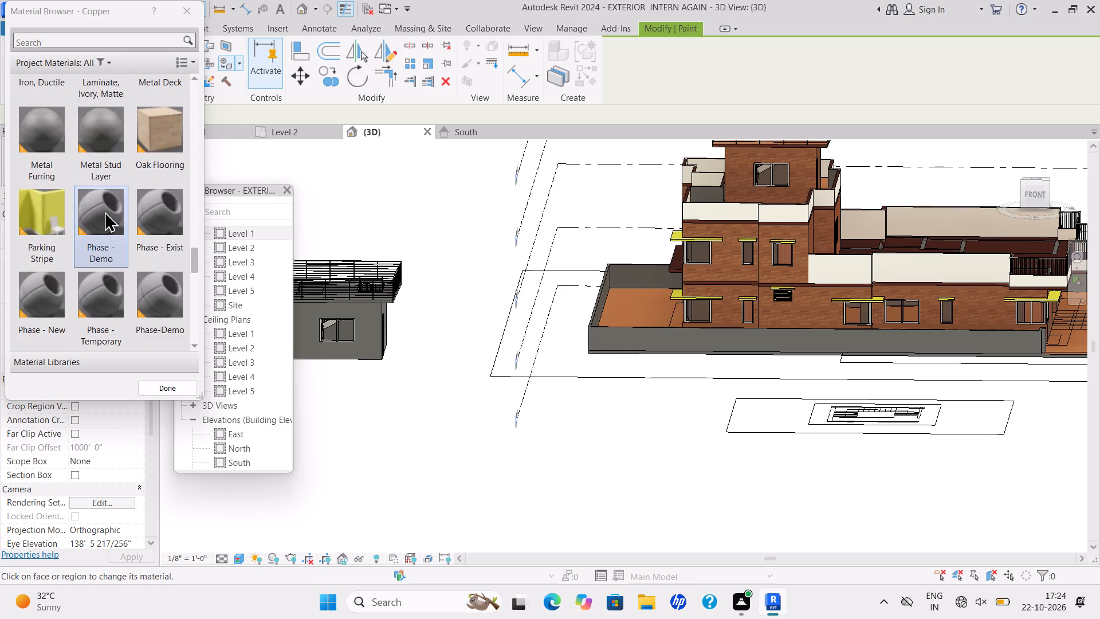
{"action": "scroll", "coordinate": [104, 211], "scroll_direction": "up", "scroll_amount": 8}
{"action": "scroll", "coordinate": [104, 209], "scroll_direction": "down", "scroll_amount": 3}
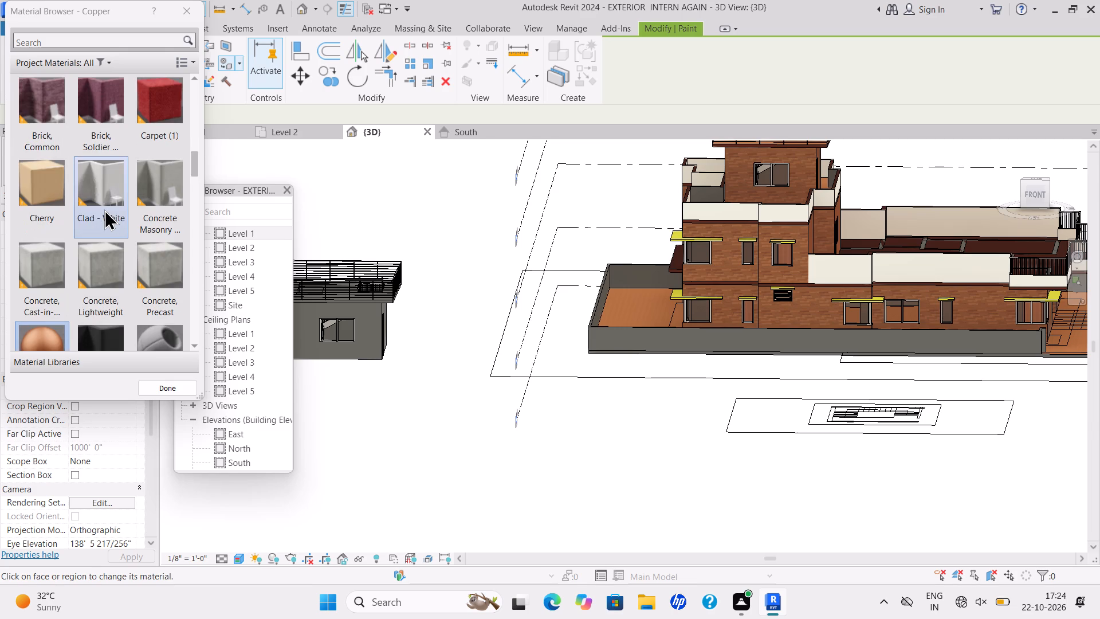
{"action": "left_click", "coordinate": [101, 201]}
{"action": "left_click", "coordinate": [708, 330]}
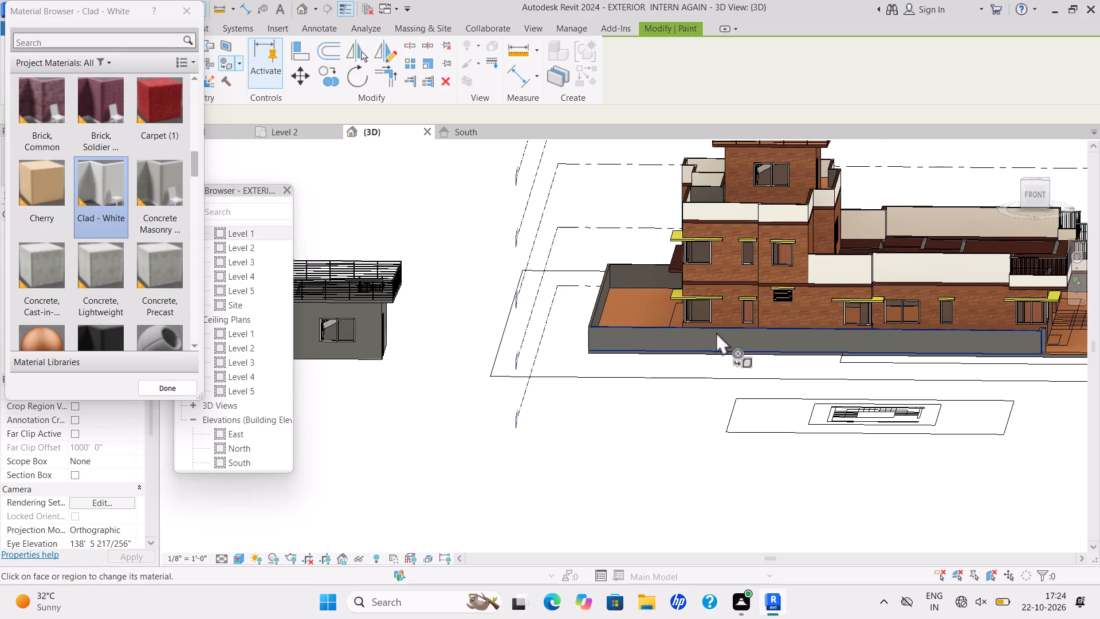
Paint the outer face of the short front boundary wall section beyond the gate opening with Clad - White.
{"action": "scroll", "coordinate": [745, 346], "scroll_direction": "down", "scroll_amount": 1}
{"action": "middle_click_drag", "start_coordinate": [876, 328], "coordinate": [772, 326], "text": "shift"}
{"action": "scroll", "coordinate": [772, 326], "scroll_direction": "down", "scroll_amount": 1, "text": "shift"}
{"action": "scroll", "coordinate": [902, 398], "scroll_direction": "up", "scroll_amount": 7}
{"action": "left_click", "coordinate": [866, 362]}
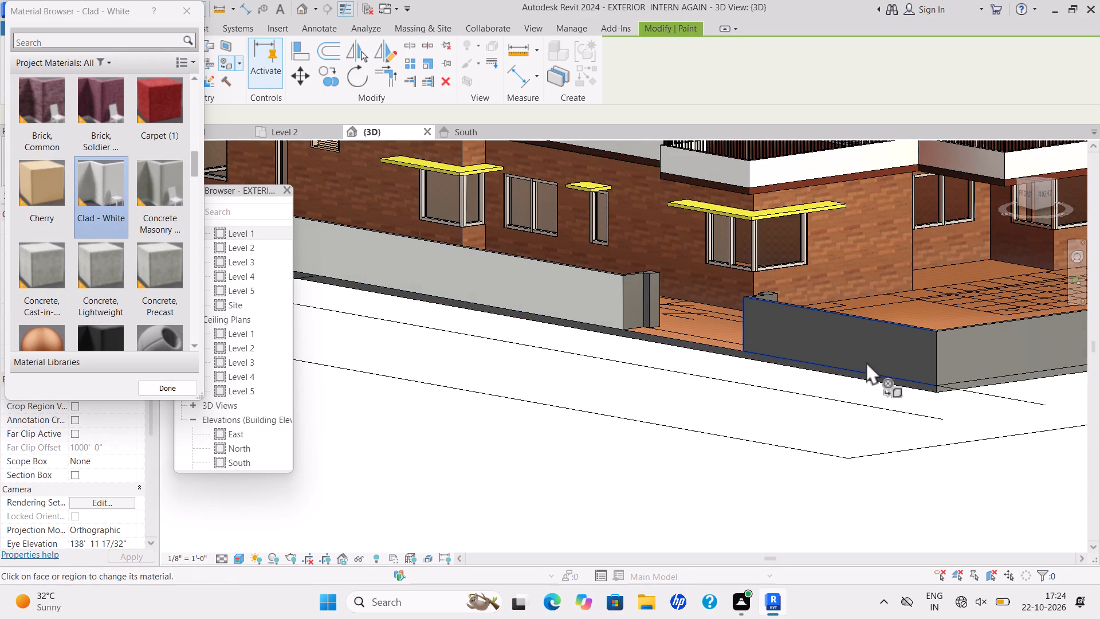
Paint the end face of the long front boundary wall and the adjoining gate pillar faces with Clad - White.
{"action": "scroll", "coordinate": [645, 298], "scroll_direction": "up", "scroll_amount": 4}
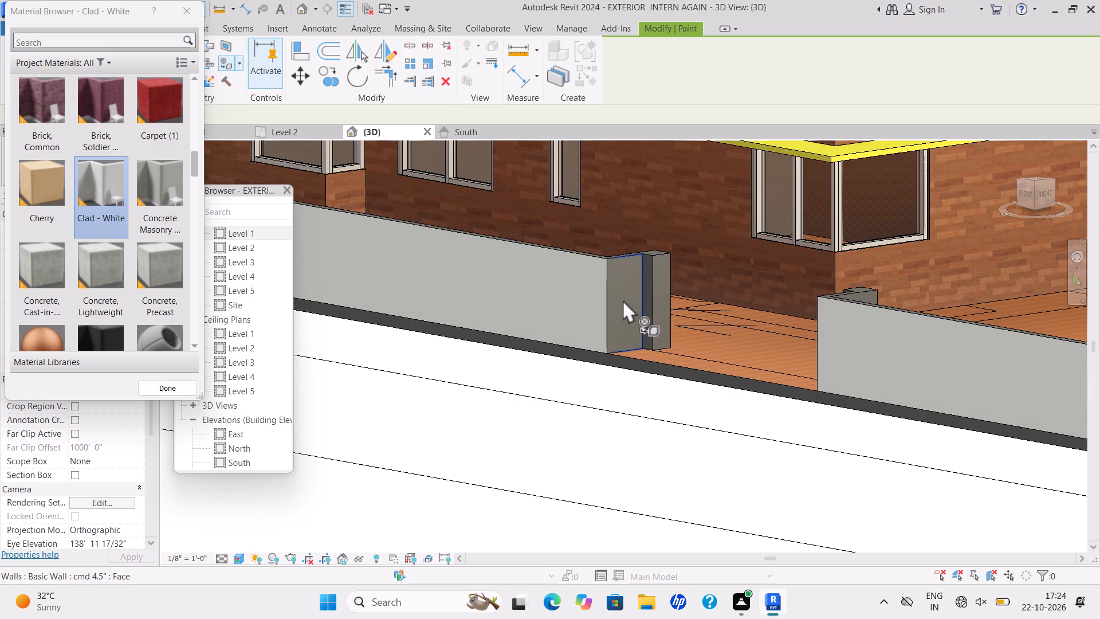
{"action": "left_click", "coordinate": [626, 297]}
{"action": "scroll", "coordinate": [647, 296], "scroll_direction": "up", "scroll_amount": 5}
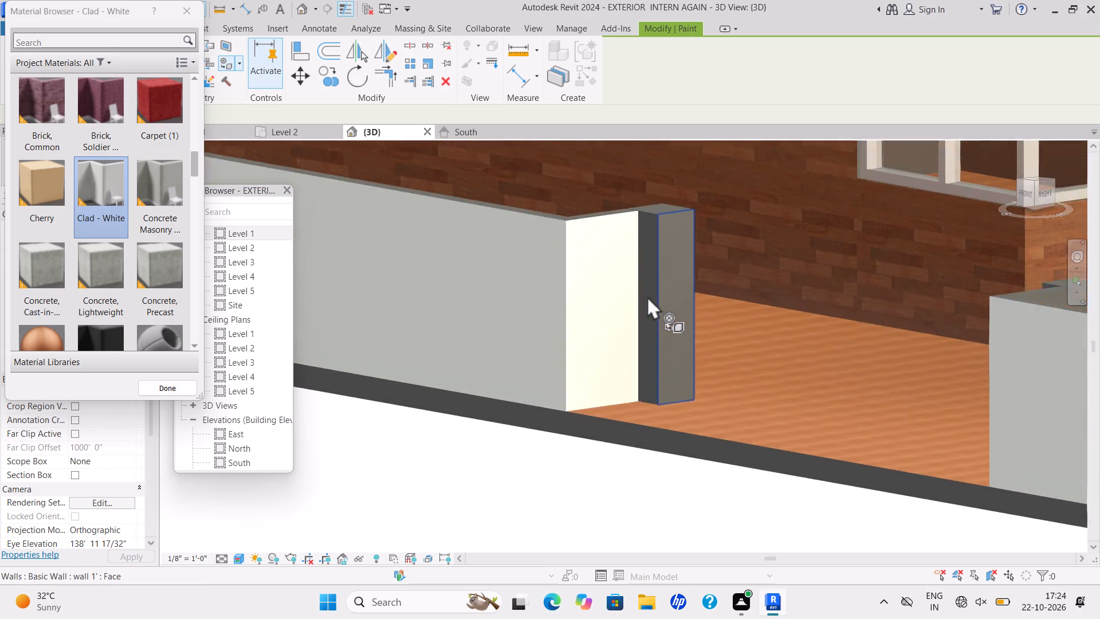
{"action": "scroll", "coordinate": [647, 296], "scroll_direction": "up", "scroll_amount": 4}
{"action": "left_click", "coordinate": [651, 283]}
{"action": "left_click", "coordinate": [682, 264]}
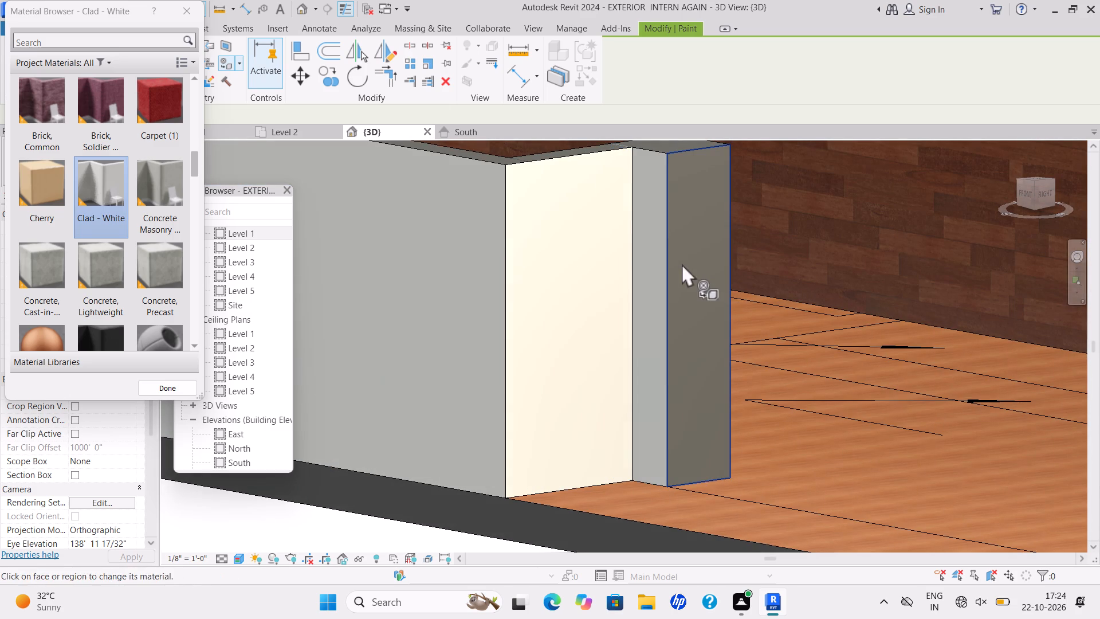
Paint the three gate-side faces of the wall end and pillar on the opposite side of the gate opening with Clad - White.
{"action": "scroll", "coordinate": [709, 276], "scroll_direction": "down", "scroll_amount": 8}
{"action": "middle_click_drag", "start_coordinate": [902, 358], "coordinate": [1083, 354], "text": "shift"}
{"action": "scroll", "coordinate": [1078, 363], "scroll_direction": "down", "scroll_amount": 2, "text": "shift"}
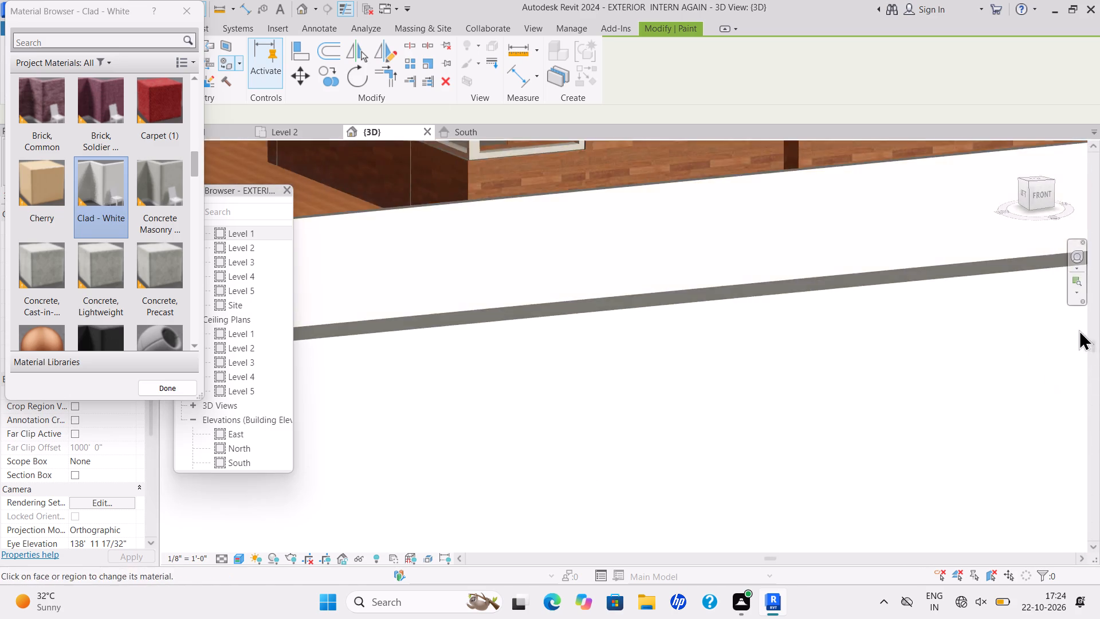
{"action": "scroll", "coordinate": [1079, 330], "scroll_direction": "down", "scroll_amount": 2, "text": "shift"}
{"action": "middle_click_drag", "start_coordinate": [1071, 328], "coordinate": [237, 432]}
{"action": "middle_click_drag", "start_coordinate": [595, 327], "coordinate": [272, 356]}
{"action": "scroll", "coordinate": [600, 327], "scroll_direction": "down", "scroll_amount": 1}
{"action": "scroll", "coordinate": [889, 249], "scroll_direction": "up", "scroll_amount": 4}
{"action": "scroll", "coordinate": [696, 324], "scroll_direction": "up", "scroll_amount": 4}
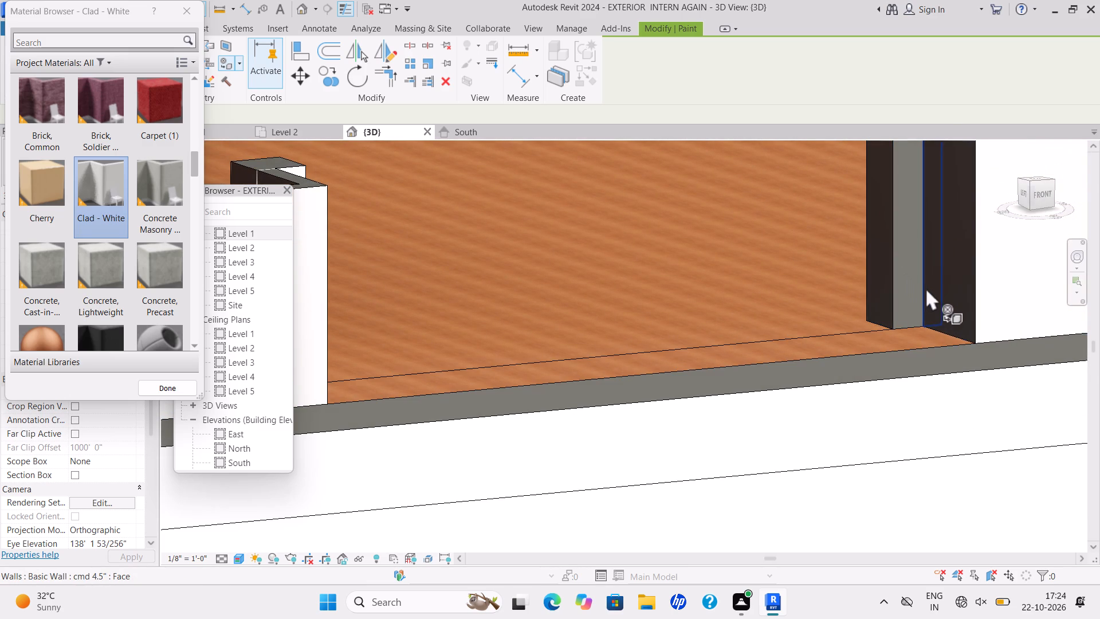
{"action": "left_click", "coordinate": [949, 296]}
{"action": "left_click", "coordinate": [910, 284]}
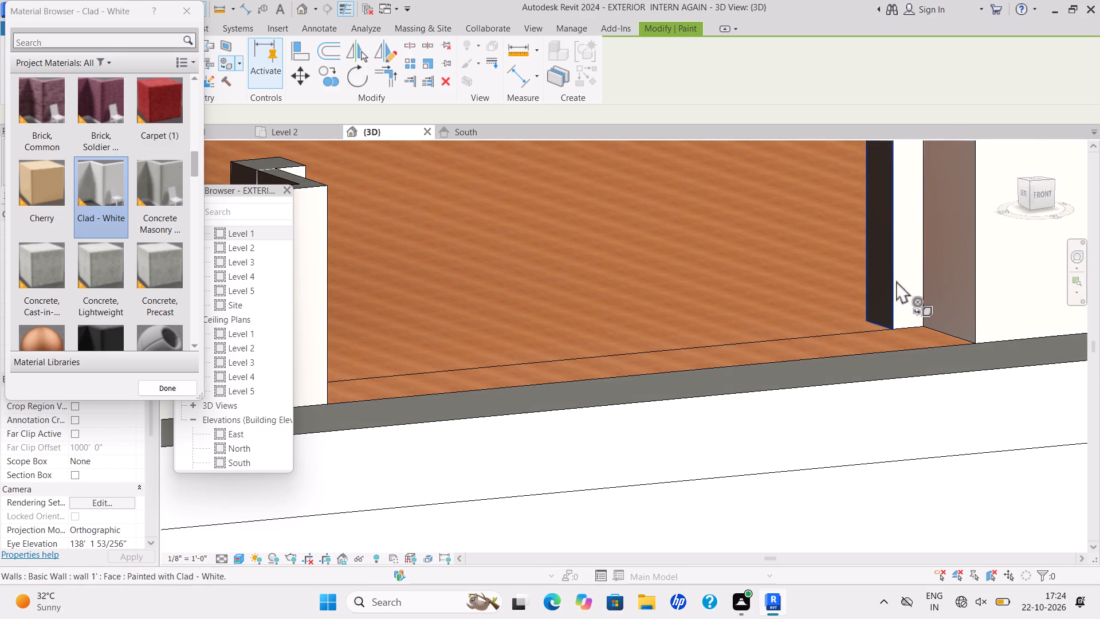
{"action": "left_click", "coordinate": [880, 270]}
Paint the outer face of the right-side boundary wall with Clad - White.
{"action": "scroll", "coordinate": [880, 270], "scroll_direction": "down", "scroll_amount": 6}
{"action": "middle_click_drag", "start_coordinate": [903, 273], "coordinate": [489, 395]}
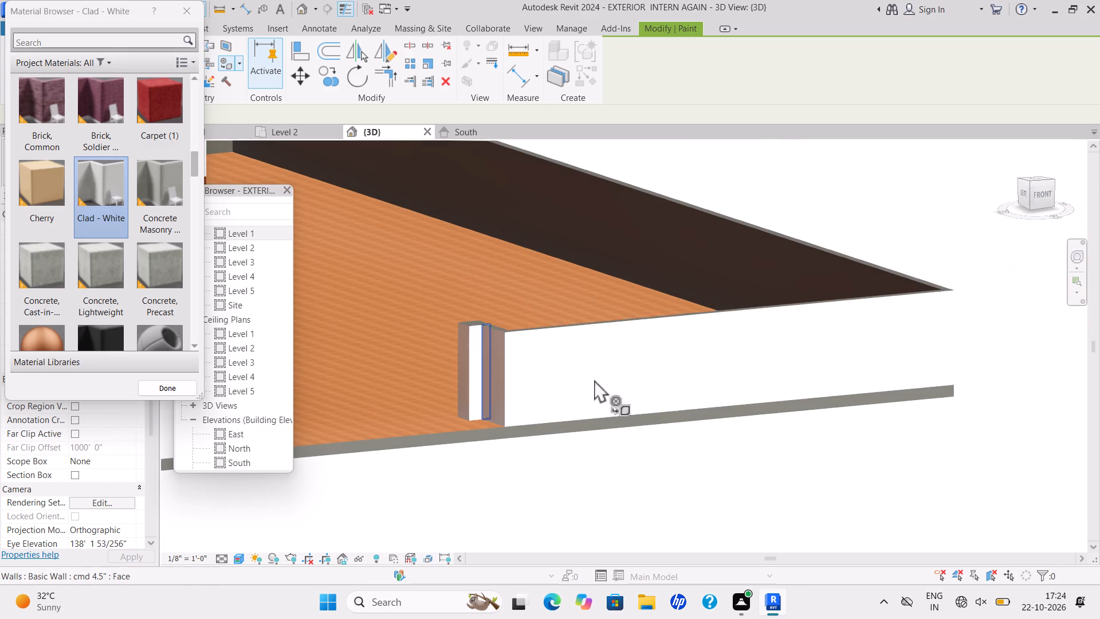
{"action": "scroll", "coordinate": [805, 339], "scroll_direction": "down", "scroll_amount": 2}
{"action": "middle_click_drag", "start_coordinate": [804, 338], "coordinate": [610, 381], "text": "shift"}
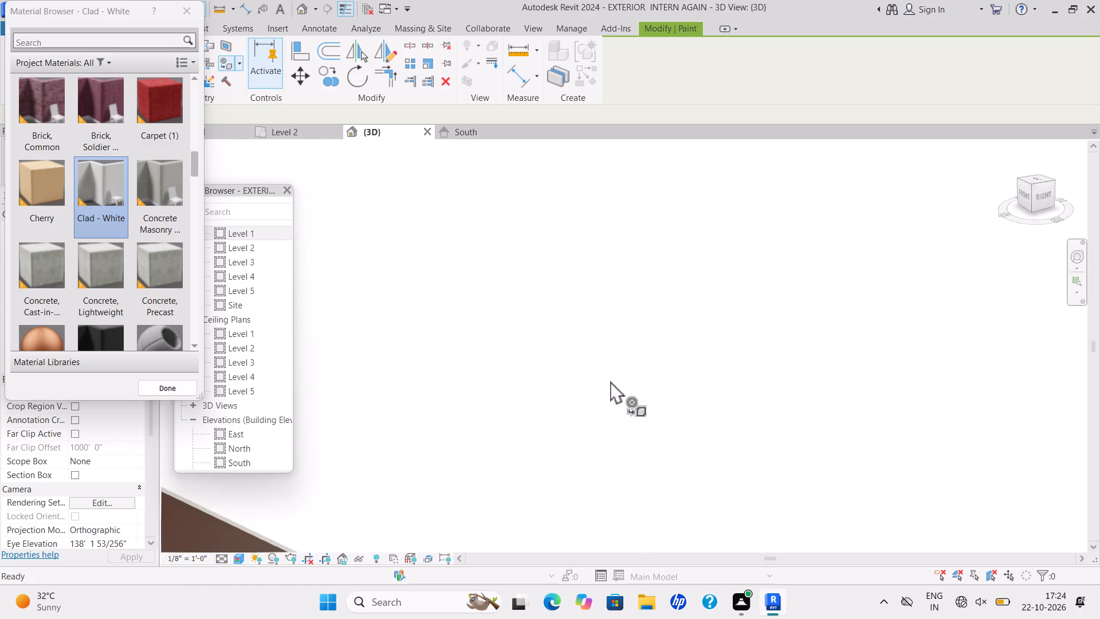
{"action": "scroll", "coordinate": [610, 379], "scroll_direction": "down", "scroll_amount": 6}
{"action": "middle_click_drag", "start_coordinate": [608, 371], "coordinate": [743, 163]}
{"action": "left_click", "coordinate": [525, 336]}
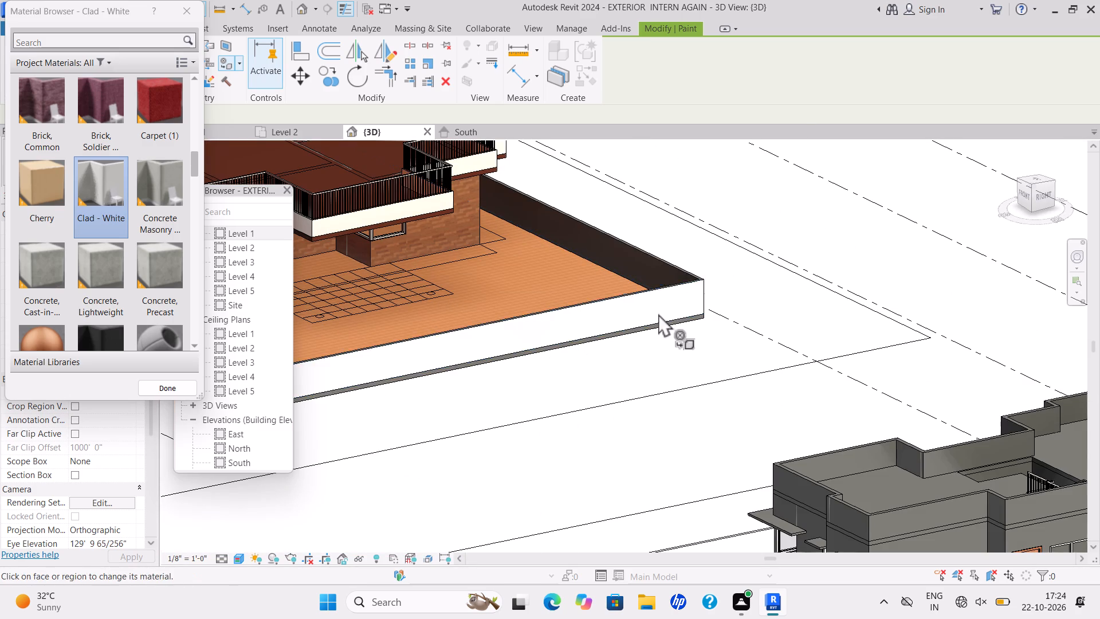
Paint the outer faces of the back and left-side boundary walls with Clad - White.
{"action": "scroll", "coordinate": [685, 311], "scroll_direction": "down", "scroll_amount": 2}
{"action": "middle_click_drag", "start_coordinate": [682, 309], "coordinate": [469, 353], "text": "shift"}
{"action": "scroll", "coordinate": [475, 340], "scroll_direction": "down", "scroll_amount": 2}
{"action": "middle_click_drag", "start_coordinate": [485, 333], "coordinate": [895, 275]}
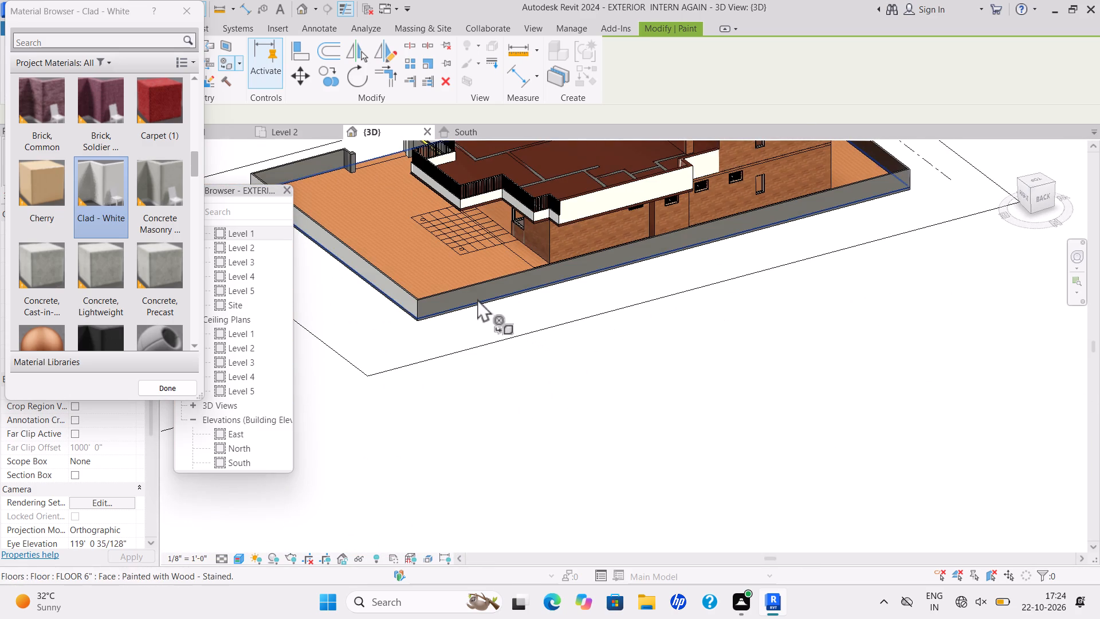
{"action": "left_click", "coordinate": [474, 295]}
{"action": "middle_click_drag", "start_coordinate": [718, 236], "coordinate": [535, 286]}
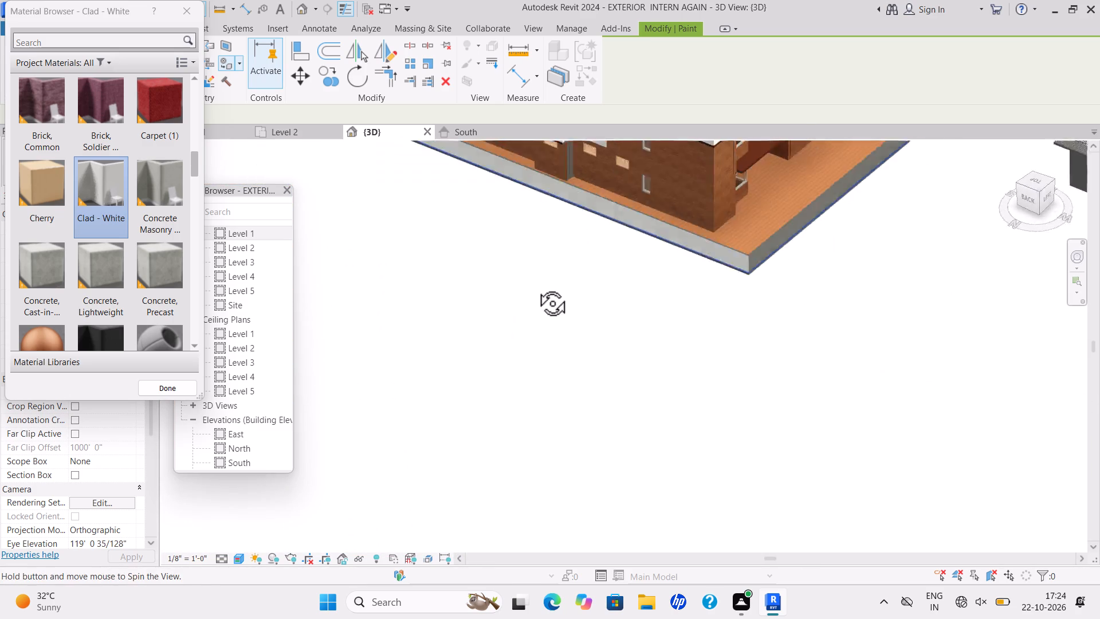
{"action": "middle_click_drag", "start_coordinate": [535, 286], "coordinate": [521, 289]}
{"action": "scroll", "coordinate": [778, 228], "scroll_direction": "up", "scroll_amount": 3}
{"action": "scroll", "coordinate": [683, 258], "scroll_direction": "up", "scroll_amount": 2}
{"action": "left_click", "coordinate": [683, 258]}
Paint the inner faces of the front and left-side boundary walls with Clad - White.
{"action": "scroll", "coordinate": [781, 232], "scroll_direction": "down", "scroll_amount": 3}
{"action": "middle_click_drag", "start_coordinate": [781, 234], "coordinate": [760, 280]}
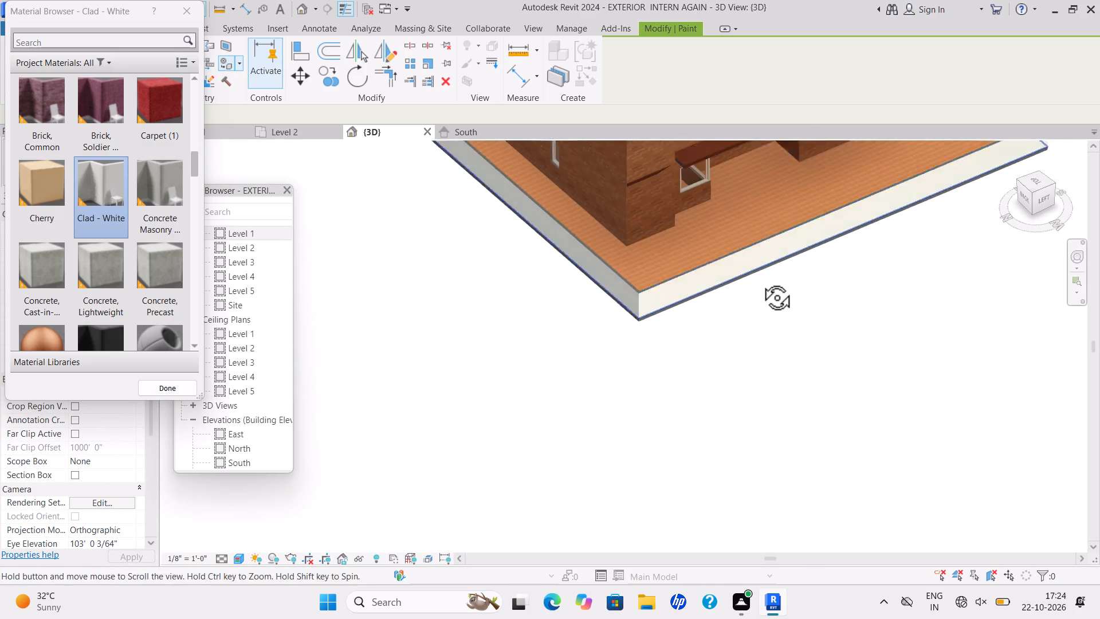
{"action": "middle_click_drag", "start_coordinate": [760, 280], "coordinate": [634, 322]}
{"action": "middle_click_drag", "start_coordinate": [744, 292], "coordinate": [949, 269]}
{"action": "scroll", "coordinate": [744, 292], "scroll_direction": "down", "scroll_amount": 1, "text": "shift"}
{"action": "middle_click_drag", "start_coordinate": [861, 257], "coordinate": [501, 454]}
{"action": "scroll", "coordinate": [833, 294], "scroll_direction": "down", "scroll_amount": 1}
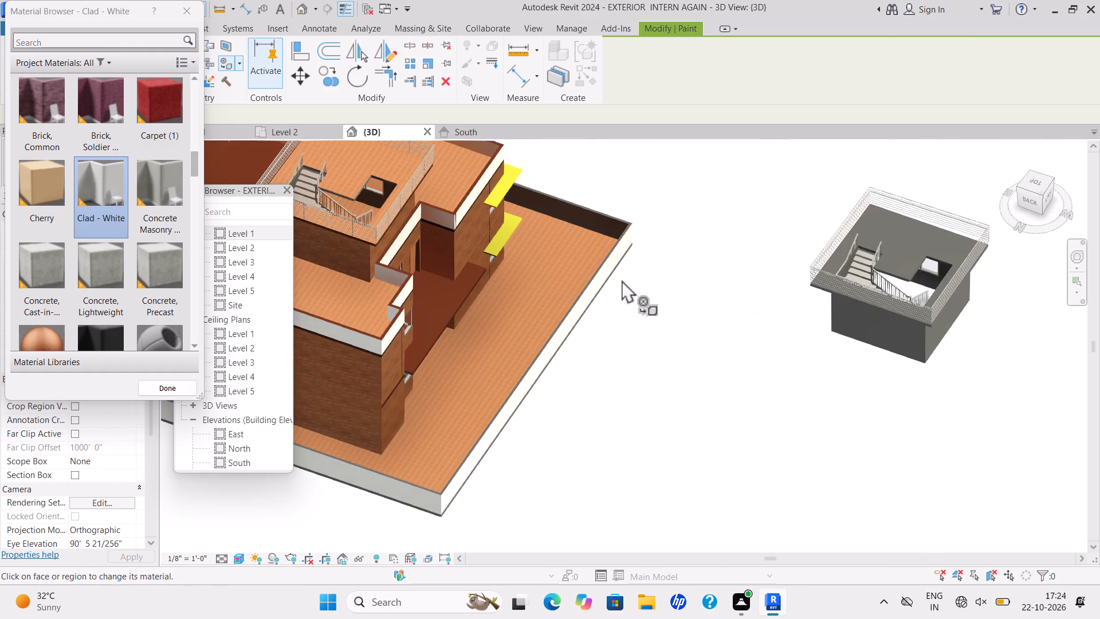
{"action": "scroll", "coordinate": [605, 270], "scroll_direction": "up", "scroll_amount": 3}
{"action": "left_click", "coordinate": [584, 214]}
{"action": "scroll", "coordinate": [544, 337], "scroll_direction": "down", "scroll_amount": 1}
{"action": "middle_click_drag", "start_coordinate": [542, 347], "coordinate": [647, 305], "text": "shift"}
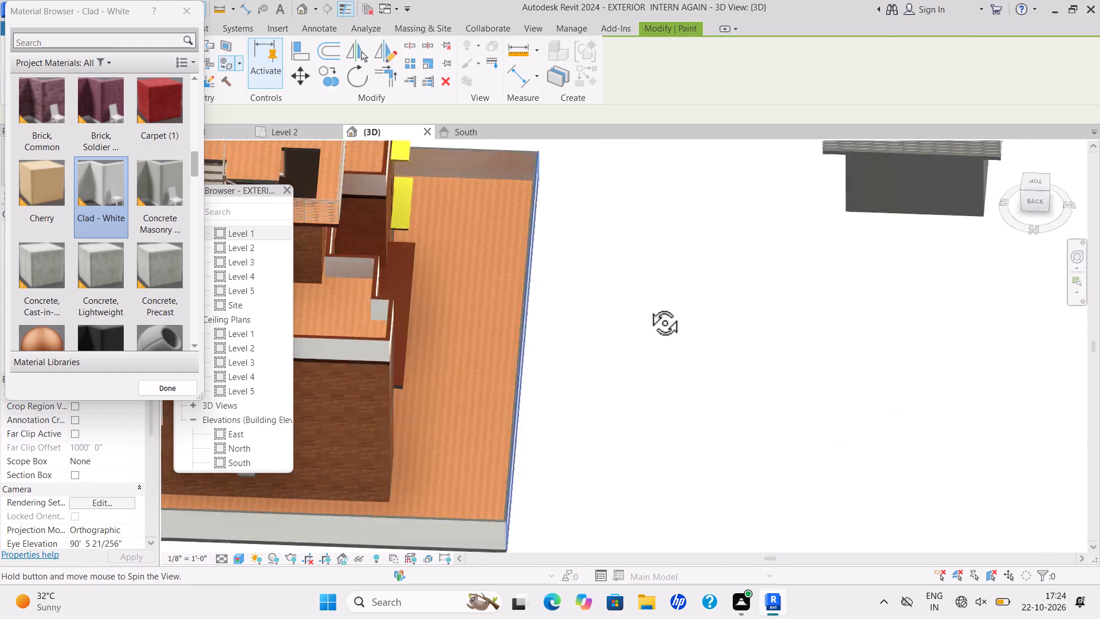
{"action": "middle_click_drag", "start_coordinate": [647, 305], "coordinate": [701, 285], "text": "shift"}
{"action": "left_click", "coordinate": [585, 348]}
Paint the inner face of the back boundary wall with Clad - White.
{"action": "scroll", "coordinate": [560, 397], "scroll_direction": "down", "scroll_amount": 2}
{"action": "middle_click_drag", "start_coordinate": [552, 397], "coordinate": [565, 396]}
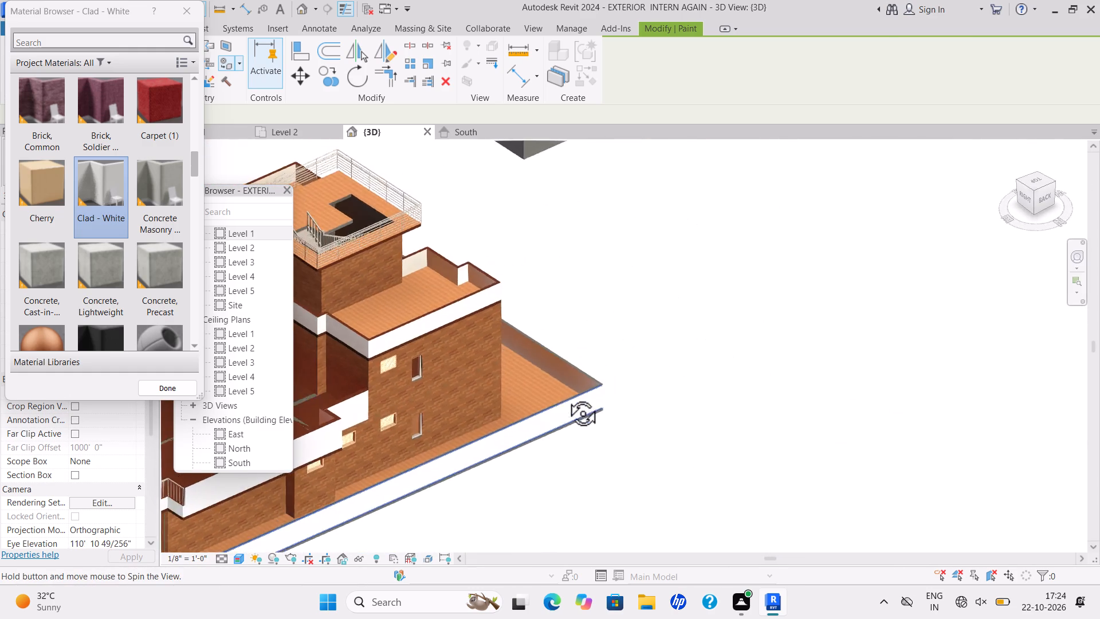
{"action": "middle_click_drag", "start_coordinate": [565, 396], "coordinate": [688, 358]}
{"action": "left_click", "coordinate": [580, 512]}
{"action": "scroll", "coordinate": [586, 508], "scroll_direction": "down", "scroll_amount": 1}
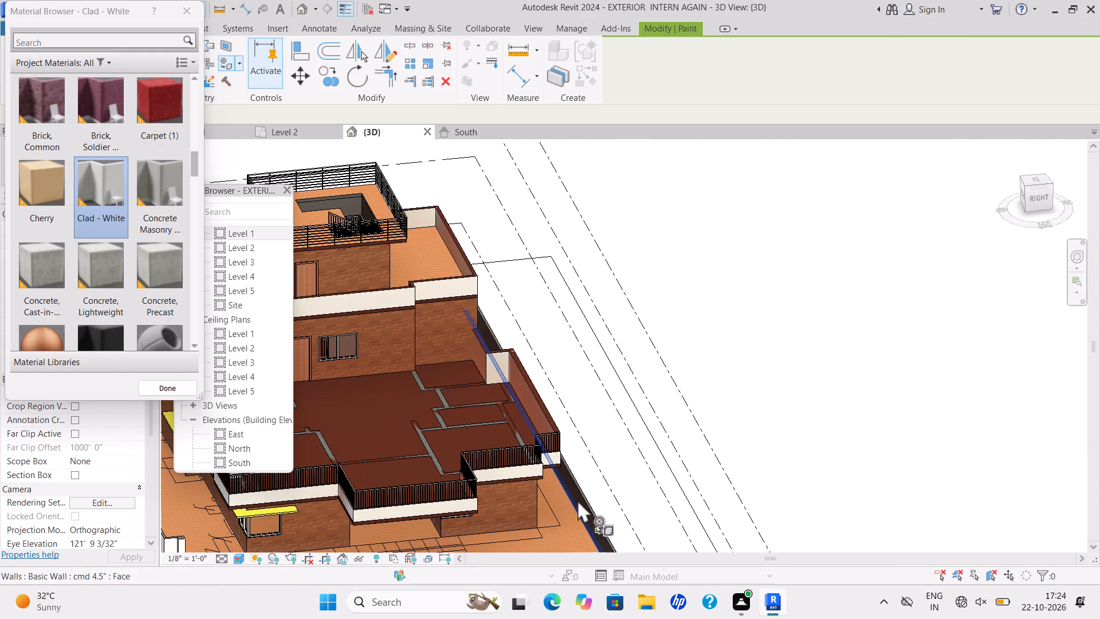
{"action": "middle_click_drag", "start_coordinate": [579, 500], "coordinate": [709, 330]}
{"action": "scroll", "coordinate": [577, 500], "scroll_direction": "down", "scroll_amount": 1}
{"action": "middle_click_drag", "start_coordinate": [689, 397], "coordinate": [763, 414], "text": "shift"}
{"action": "scroll", "coordinate": [822, 283], "scroll_direction": "up", "scroll_amount": 1}
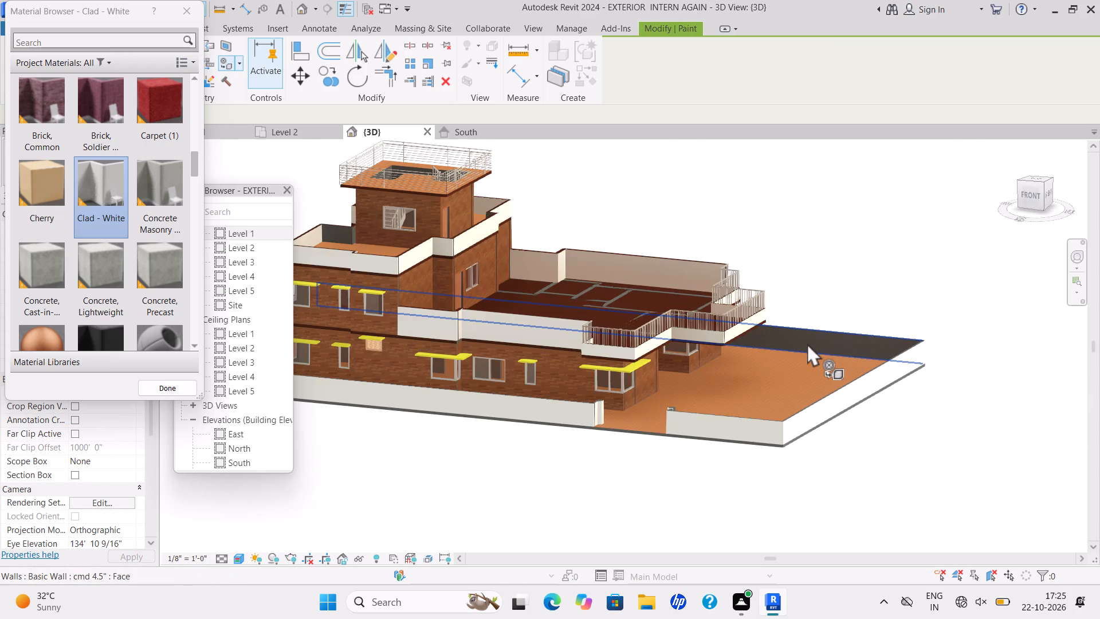
{"action": "left_click", "coordinate": [804, 330]}
Paint the inner face of the right-side boundary wall with Clad - White.
{"action": "scroll", "coordinate": [787, 387], "scroll_direction": "down", "scroll_amount": 1}
{"action": "middle_click_drag", "start_coordinate": [784, 405], "coordinate": [954, 398], "text": "shift"}
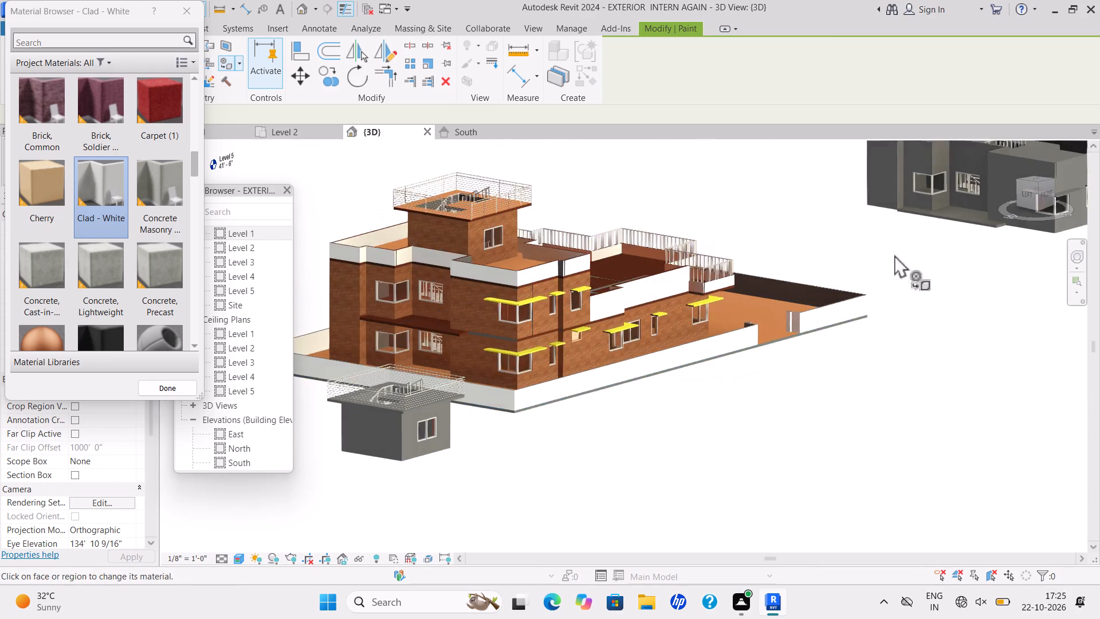
{"action": "scroll", "coordinate": [815, 269], "scroll_direction": "up", "scroll_amount": 3}
{"action": "left_click", "coordinate": [780, 297]}
Paint the two dark faces of the gate pillar and wall end on one side of the gate opening with Clad - White.
{"action": "scroll", "coordinate": [785, 326], "scroll_direction": "down", "scroll_amount": 1}
{"action": "middle_click_drag", "start_coordinate": [791, 349], "coordinate": [849, 392], "text": "shift"}
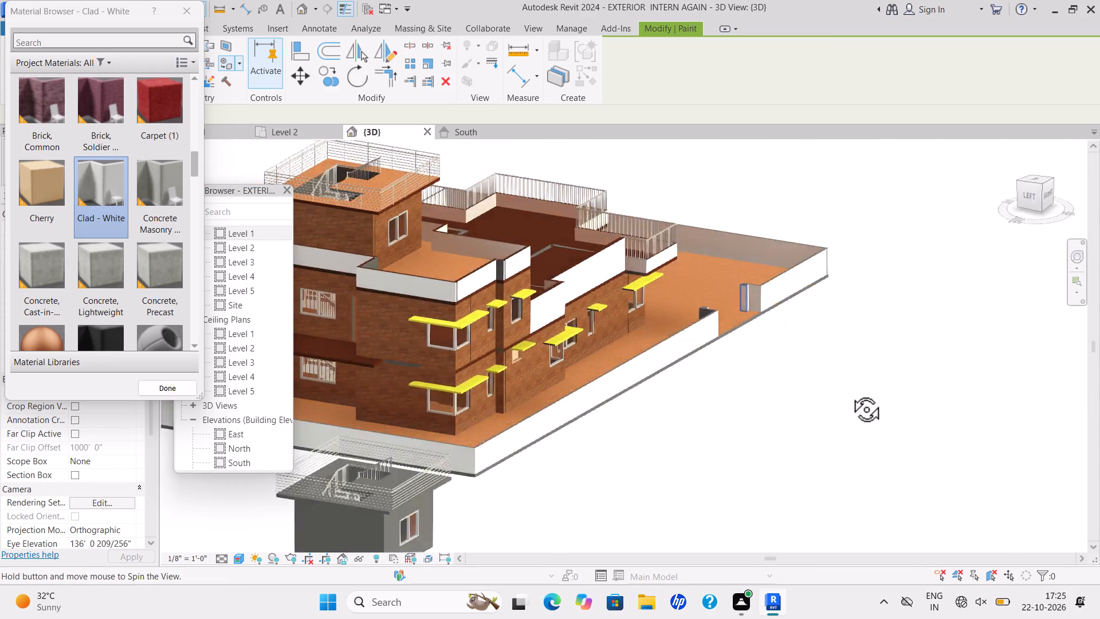
{"action": "middle_click_drag", "start_coordinate": [849, 392], "coordinate": [887, 369], "text": "shift"}
{"action": "middle_click_drag", "start_coordinate": [603, 374], "coordinate": [643, 373], "text": "shift"}
{"action": "middle_click_drag", "start_coordinate": [605, 362], "coordinate": [562, 387], "text": "shift"}
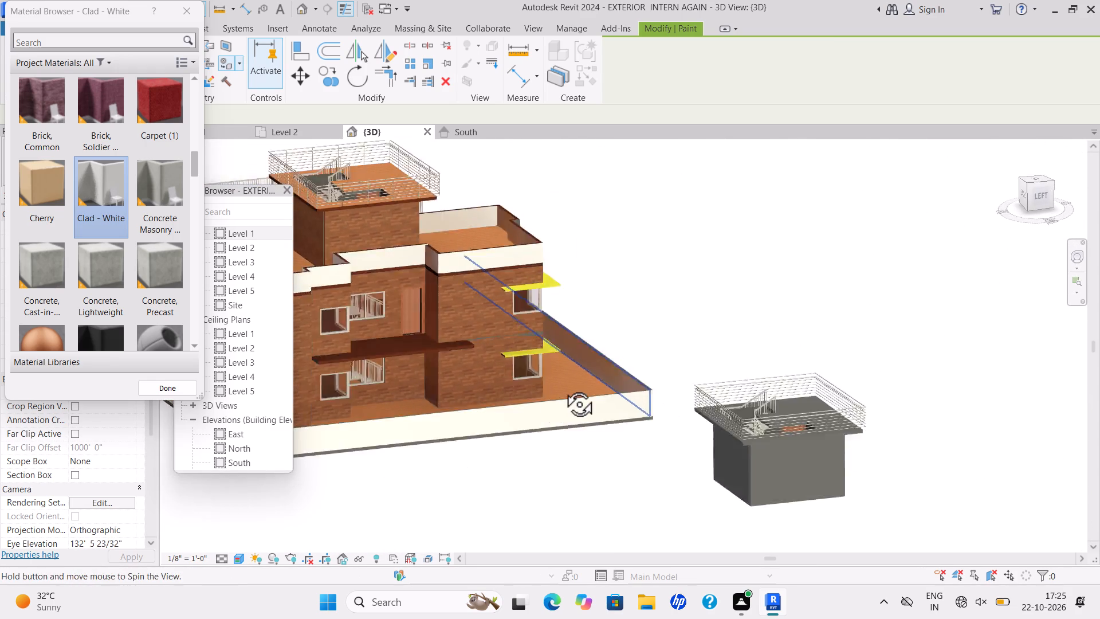
{"action": "middle_click_drag", "start_coordinate": [562, 387], "coordinate": [508, 398], "text": "shift"}
{"action": "middle_click_drag", "start_coordinate": [690, 287], "coordinate": [708, 279], "text": "shift"}
{"action": "scroll", "coordinate": [708, 207], "scroll_direction": "up", "scroll_amount": 4}
{"action": "middle_click_drag", "start_coordinate": [667, 261], "coordinate": [663, 278]}
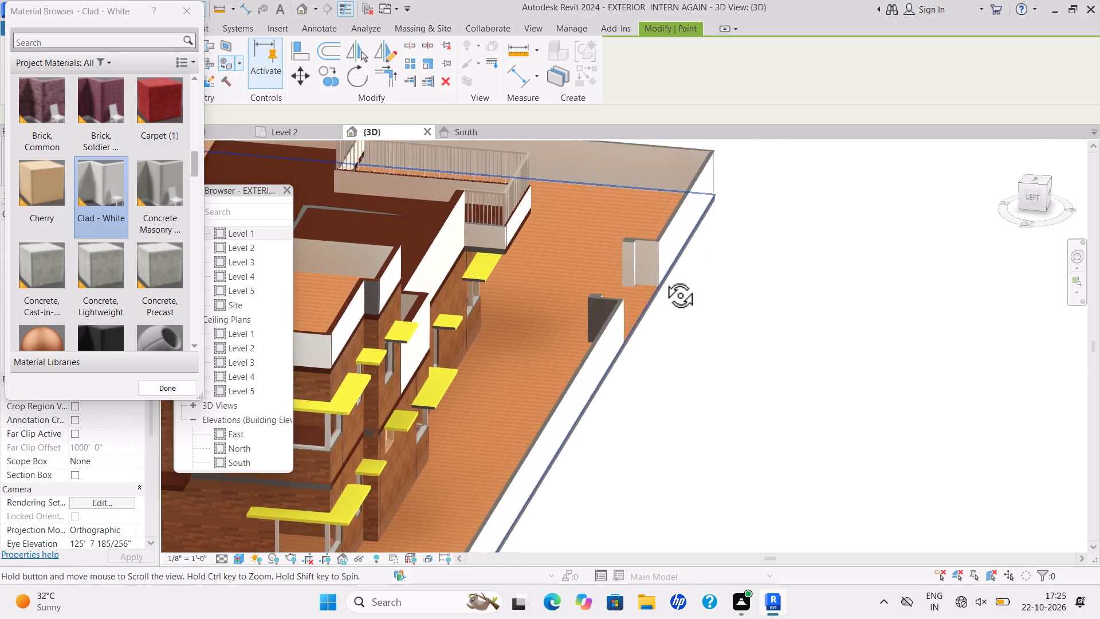
{"action": "middle_click_drag", "start_coordinate": [663, 278], "coordinate": [698, 276]}
{"action": "scroll", "coordinate": [440, 249], "scroll_direction": "up", "scroll_amount": 9}
{"action": "left_click", "coordinate": [496, 269]}
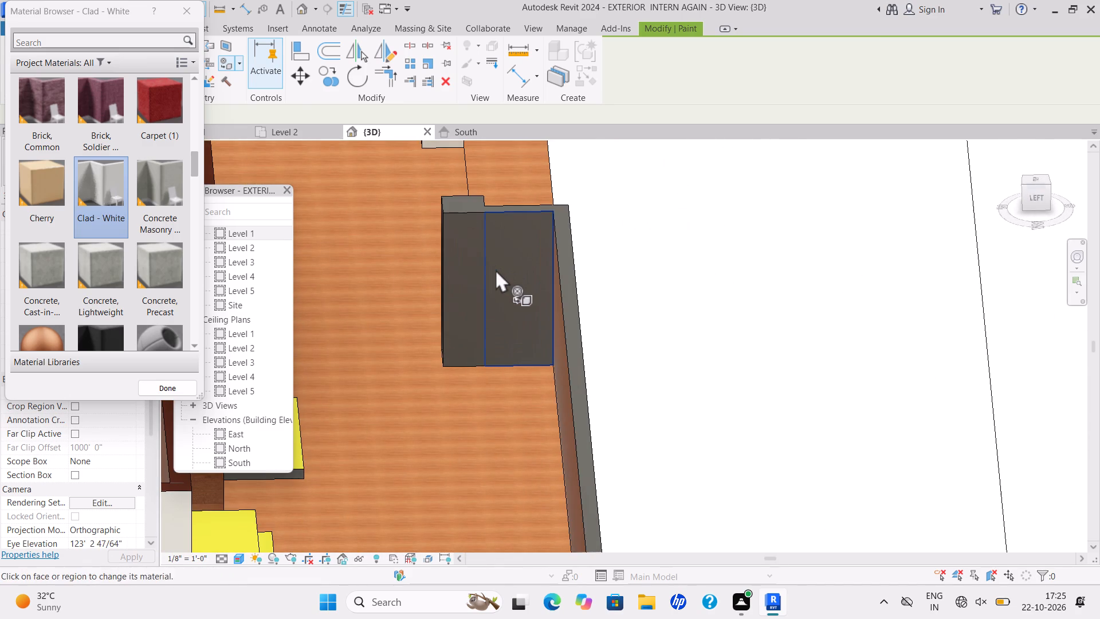
{"action": "left_click", "coordinate": [475, 249]}
Paint the boundary wall's inner face and the gate pillar face on the other side of the gate opening with Clad - White.
{"action": "middle_click_drag", "start_coordinate": [464, 294], "coordinate": [501, 293], "text": "shift"}
{"action": "scroll", "coordinate": [500, 293], "scroll_direction": "down", "scroll_amount": 2, "text": "shift"}
{"action": "middle_click_drag", "start_coordinate": [500, 303], "coordinate": [610, 319]}
{"action": "scroll", "coordinate": [500, 303], "scroll_direction": "down", "scroll_amount": 3}
{"action": "middle_click_drag", "start_coordinate": [574, 364], "coordinate": [450, 421]}
{"action": "scroll", "coordinate": [557, 388], "scroll_direction": "down", "scroll_amount": 1}
{"action": "scroll", "coordinate": [684, 326], "scroll_direction": "down", "scroll_amount": 1}
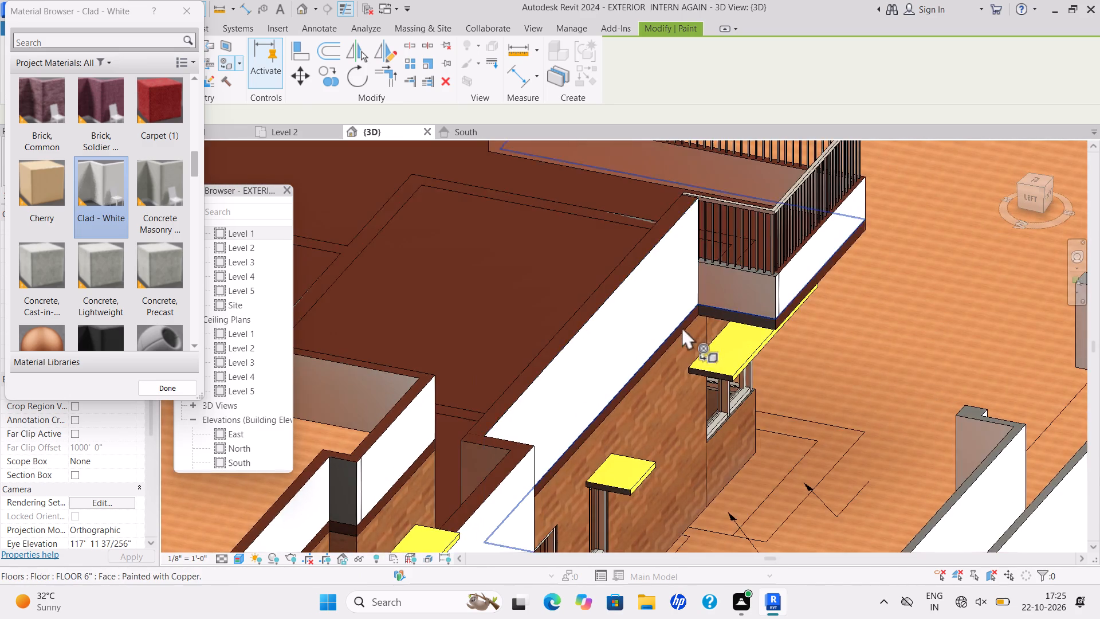
{"action": "scroll", "coordinate": [685, 342], "scroll_direction": "down", "scroll_amount": 4}
{"action": "scroll", "coordinate": [819, 359], "scroll_direction": "down", "scroll_amount": 4}
{"action": "scroll", "coordinate": [889, 305], "scroll_direction": "down", "scroll_amount": 1}
{"action": "middle_click", "coordinate": [889, 305], "text": "shift"}
{"action": "scroll", "coordinate": [884, 313], "scroll_direction": "down", "scroll_amount": 2}
{"action": "middle_click_drag", "start_coordinate": [883, 313], "coordinate": [879, 330]}
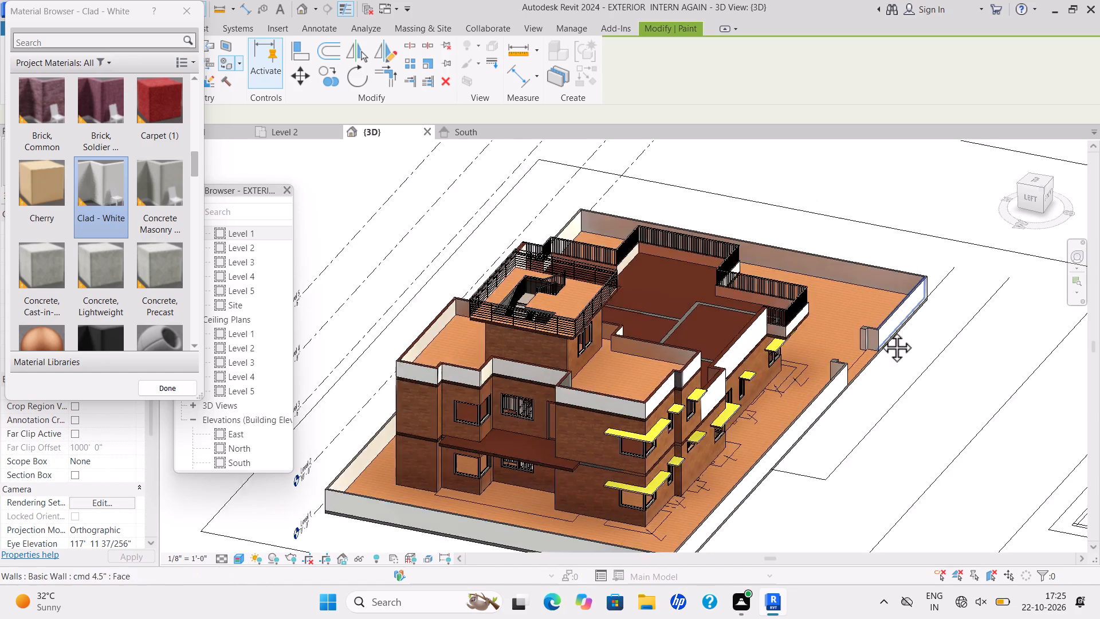
{"action": "middle_click_drag", "start_coordinate": [879, 330], "coordinate": [539, 397]}
{"action": "middle_click_drag", "start_coordinate": [643, 439], "coordinate": [403, 386]}
{"action": "scroll", "coordinate": [435, 421], "scroll_direction": "down", "scroll_amount": 1, "text": "shift"}
{"action": "scroll", "coordinate": [369, 340], "scroll_direction": "up", "scroll_amount": 5}
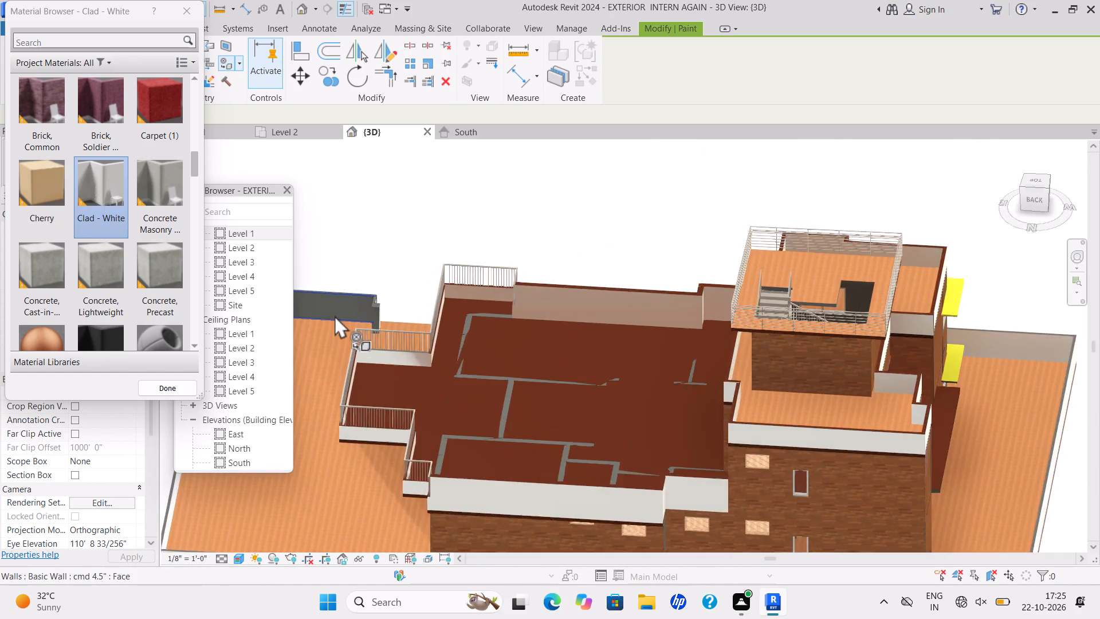
{"action": "scroll", "coordinate": [335, 315], "scroll_direction": "up", "scroll_amount": 3}
{"action": "left_click", "coordinate": [356, 281]}
{"action": "scroll", "coordinate": [390, 302], "scroll_direction": "up", "scroll_amount": 8}
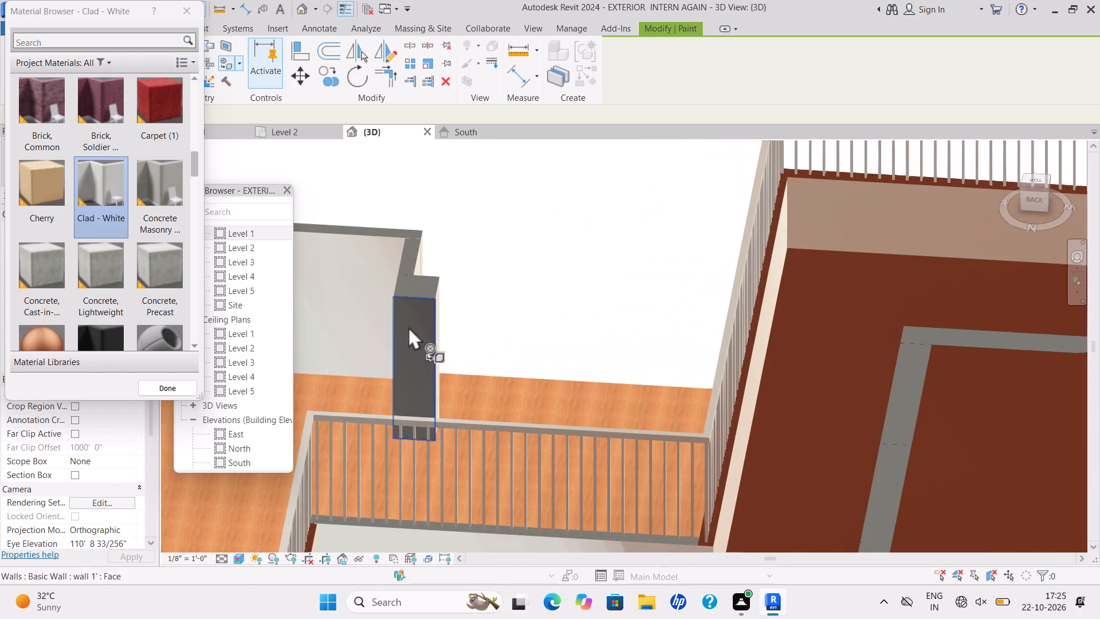
{"action": "left_click", "coordinate": [408, 327]}
{"action": "middle_click_drag", "start_coordinate": [409, 328], "coordinate": [421, 331]}
{"action": "scroll", "coordinate": [278, 365], "scroll_direction": "up", "scroll_amount": 5}
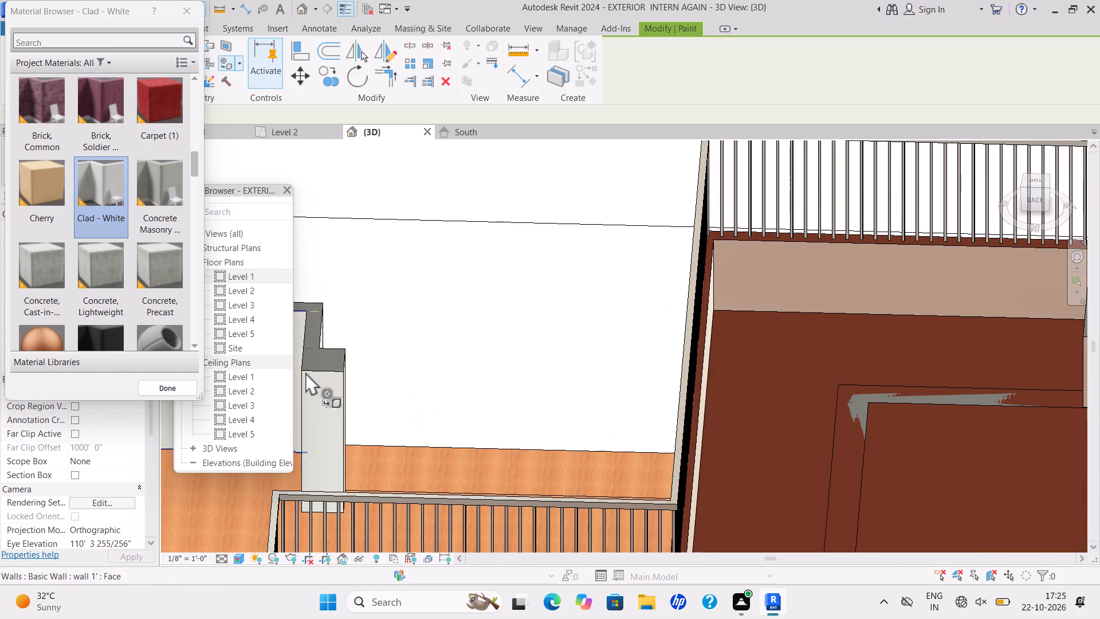
{"action": "scroll", "coordinate": [504, 345], "scroll_direction": "down", "scroll_amount": 12}
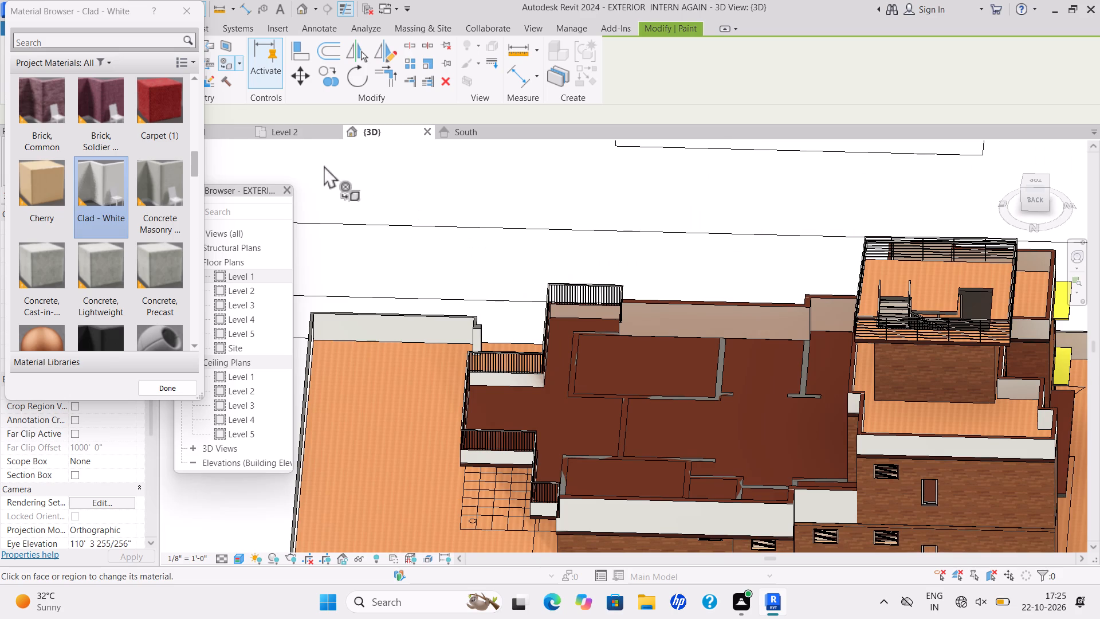
Finish painting and show the gate area of the ground floor plan in the Level 1 view, without saving the project.
{"action": "left_click", "coordinate": [224, 128]}
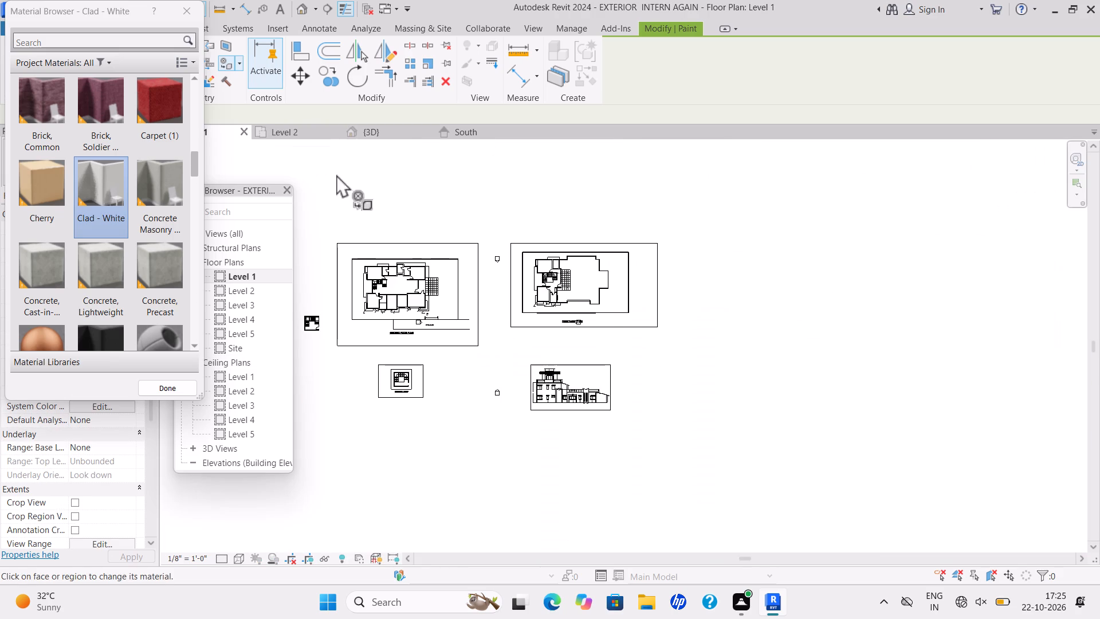
{"action": "scroll", "coordinate": [588, 309], "scroll_direction": "up", "scroll_amount": 4}
{"action": "scroll", "coordinate": [529, 311], "scroll_direction": "up", "scroll_amount": 1}
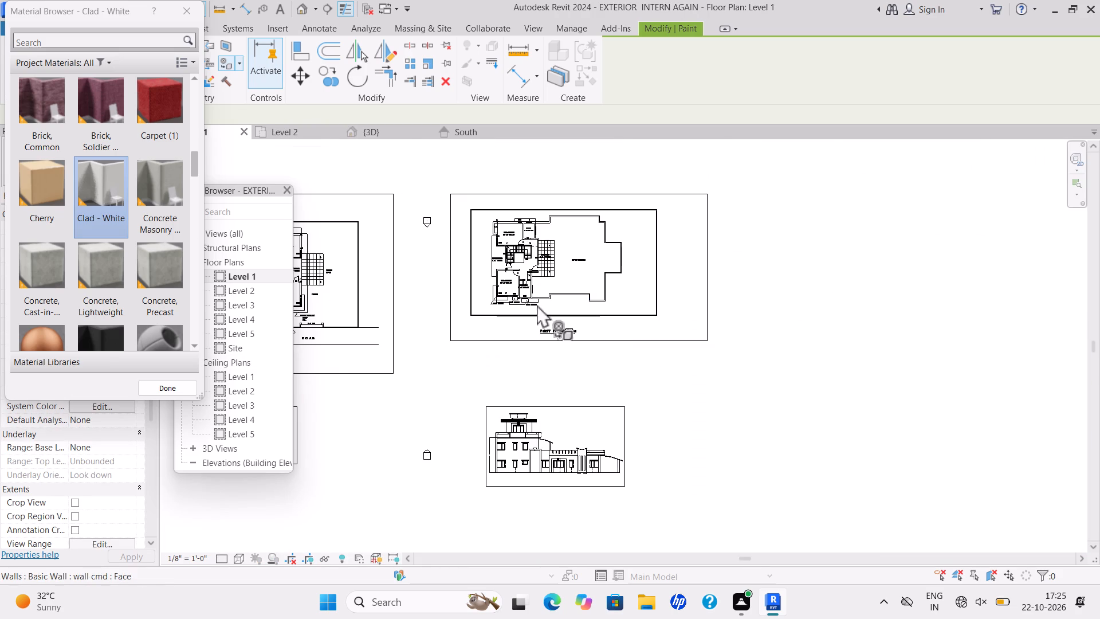
{"action": "scroll", "coordinate": [537, 304], "scroll_direction": "up", "scroll_amount": 3}
{"action": "scroll", "coordinate": [545, 300], "scroll_direction": "down", "scroll_amount": 1}
{"action": "middle_click_drag", "start_coordinate": [559, 293], "coordinate": [855, 287]}
{"action": "scroll", "coordinate": [477, 336], "scroll_direction": "up", "scroll_amount": 4}
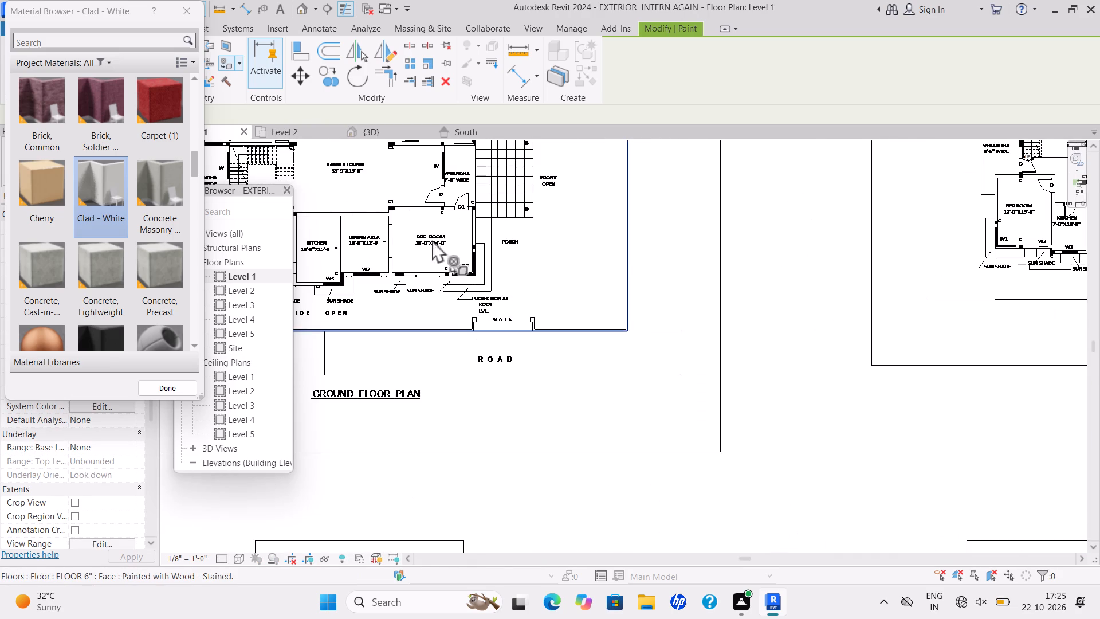
{"action": "left_click", "coordinate": [183, 11]}
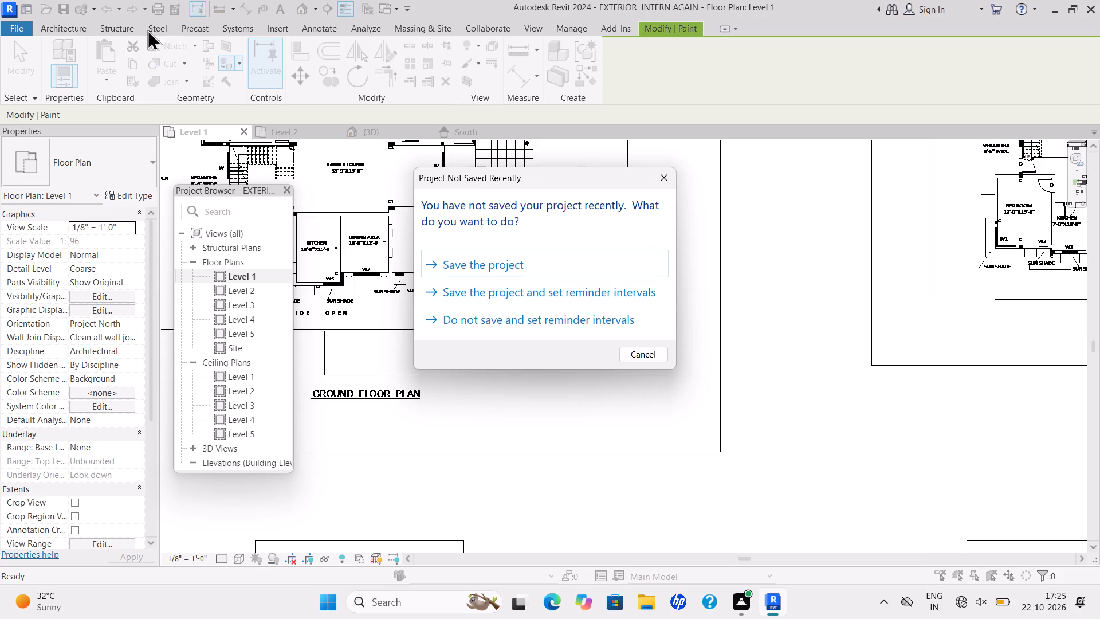
{"action": "left_click", "coordinate": [673, 171]}
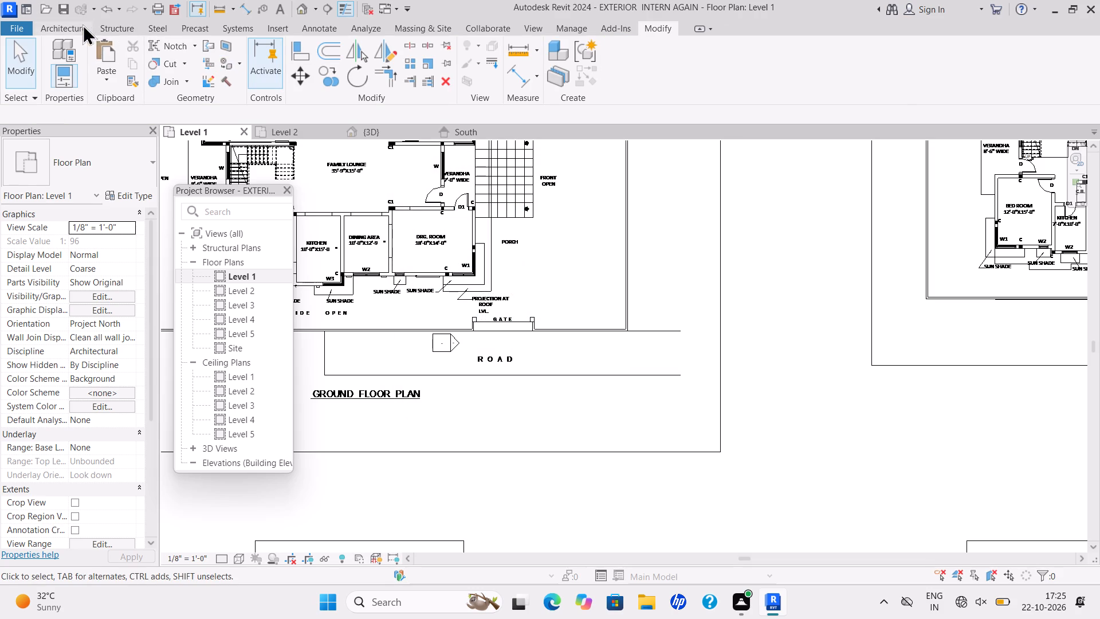
Start placing a component and load the gate_7956 family from the Gate folder inside SHUBHAM CITY in Documents.
{"action": "left_click", "coordinate": [78, 23]}
{"action": "left_click", "coordinate": [171, 77]}
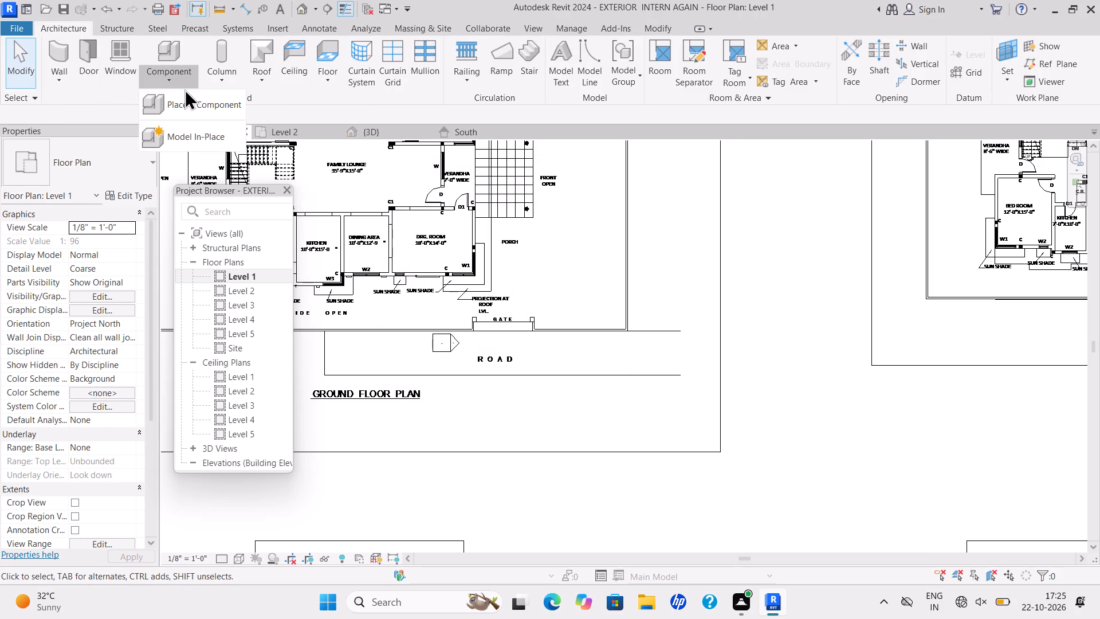
{"action": "left_click", "coordinate": [202, 107]}
{"action": "left_click", "coordinate": [628, 58]}
{"action": "left_click", "coordinate": [623, 57]}
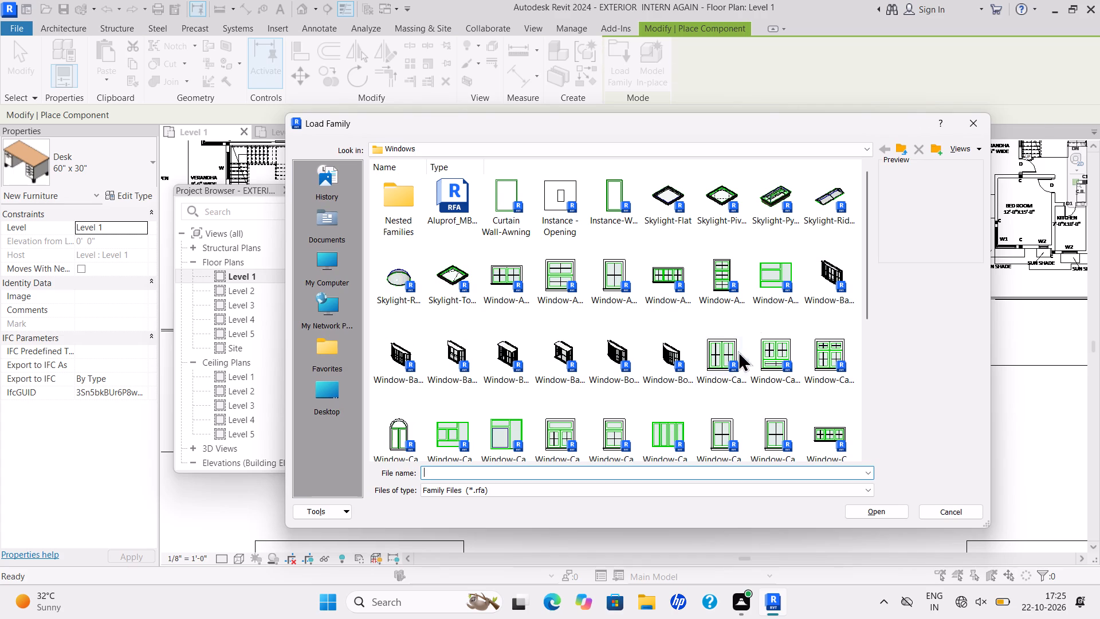
{"action": "scroll", "coordinate": [669, 319], "scroll_direction": "down", "scroll_amount": 7}
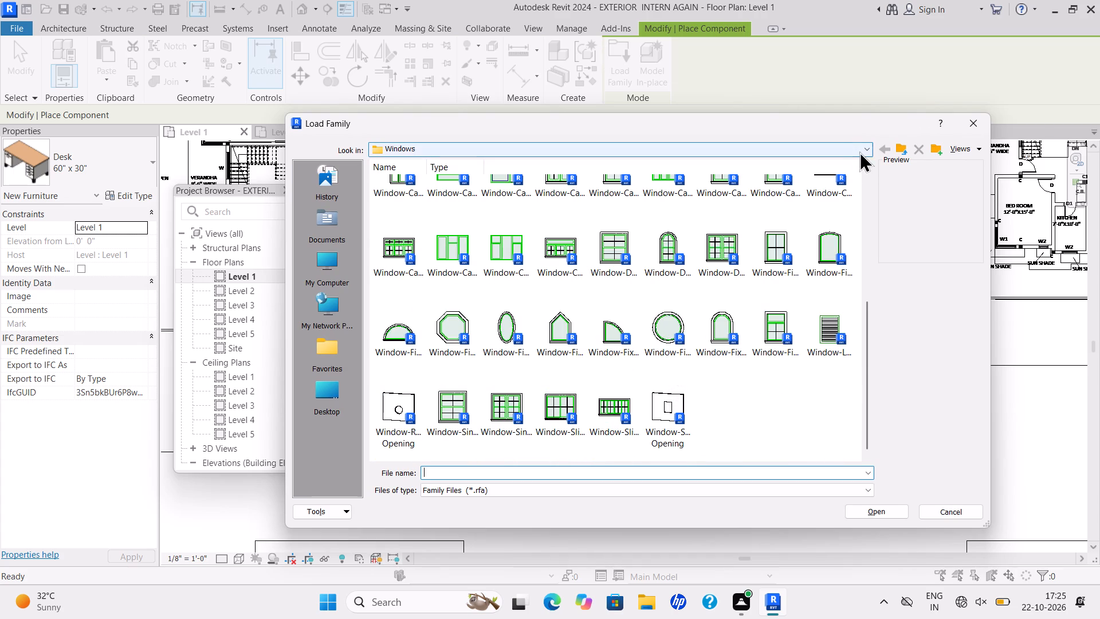
{"action": "left_click", "coordinate": [865, 150]}
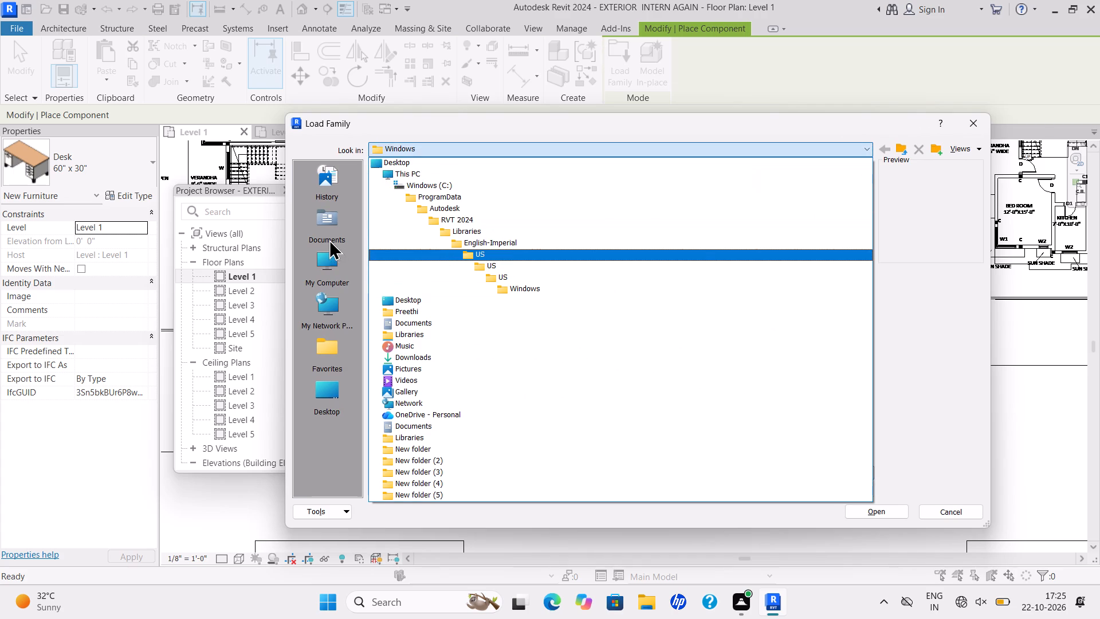
{"action": "double_click", "coordinate": [325, 233]}
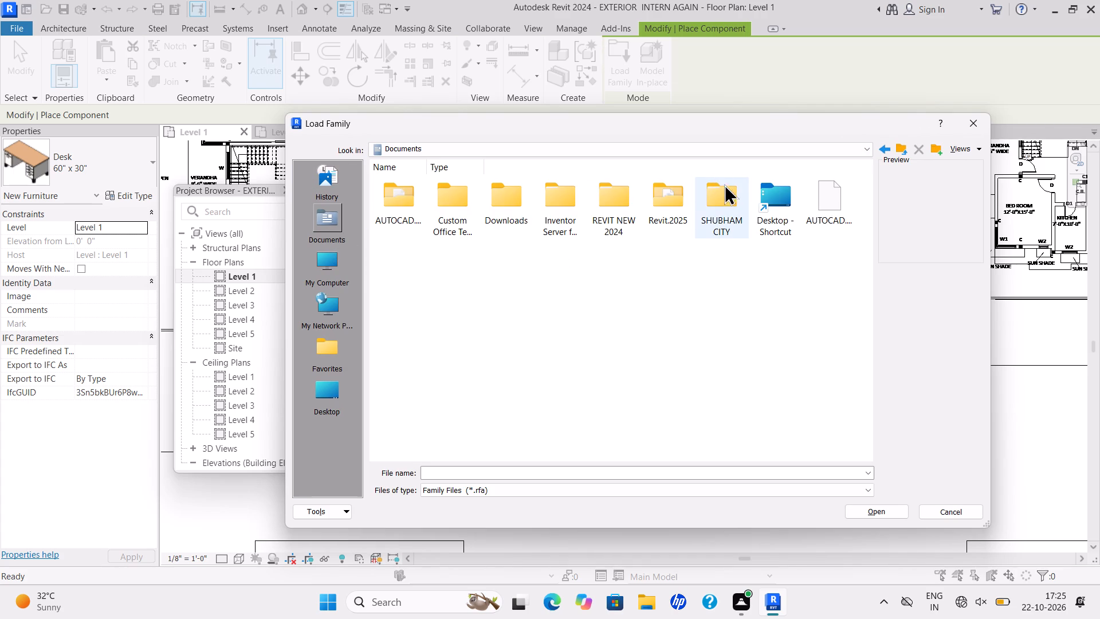
{"action": "double_click", "coordinate": [729, 193]}
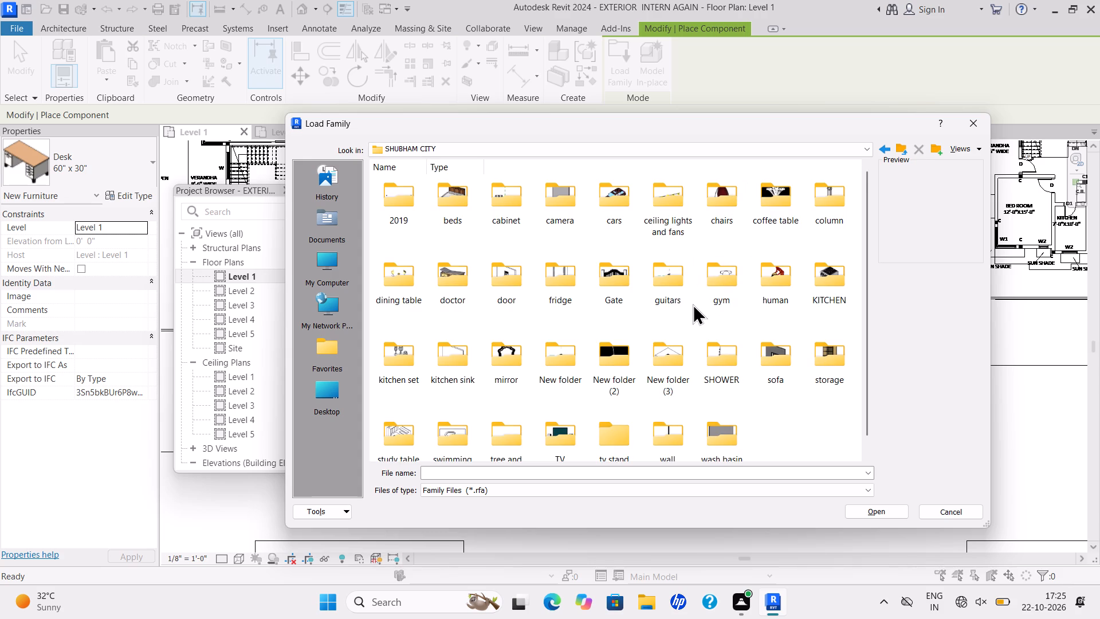
{"action": "scroll", "coordinate": [689, 301], "scroll_direction": "down", "scroll_amount": 4}
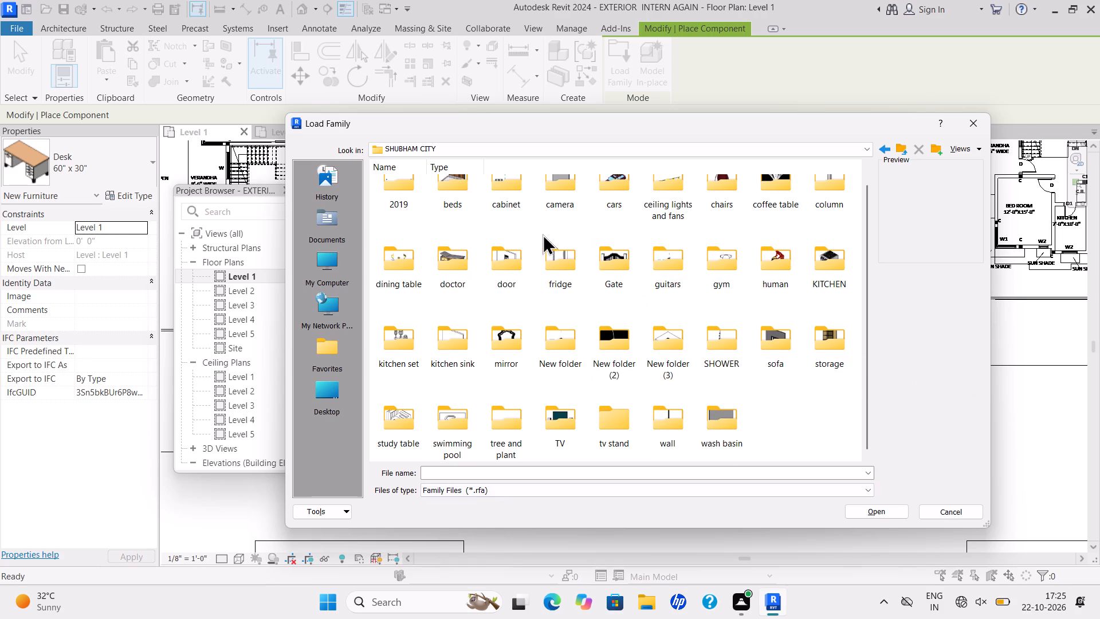
{"action": "triple_click", "coordinate": [610, 282]}
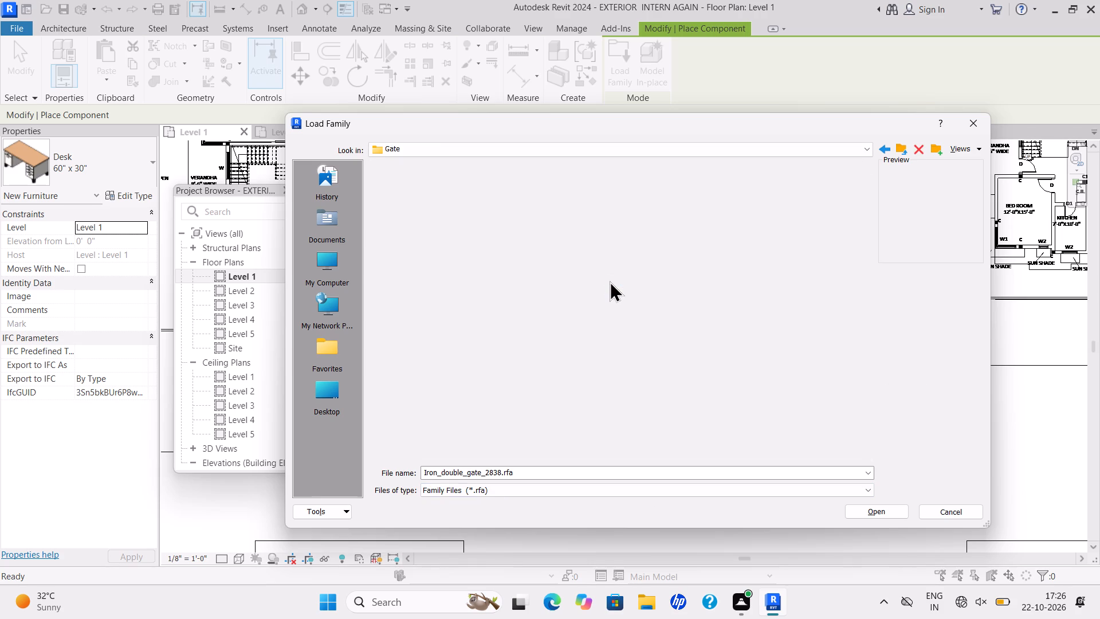
{"action": "double_click", "coordinate": [736, 208]}
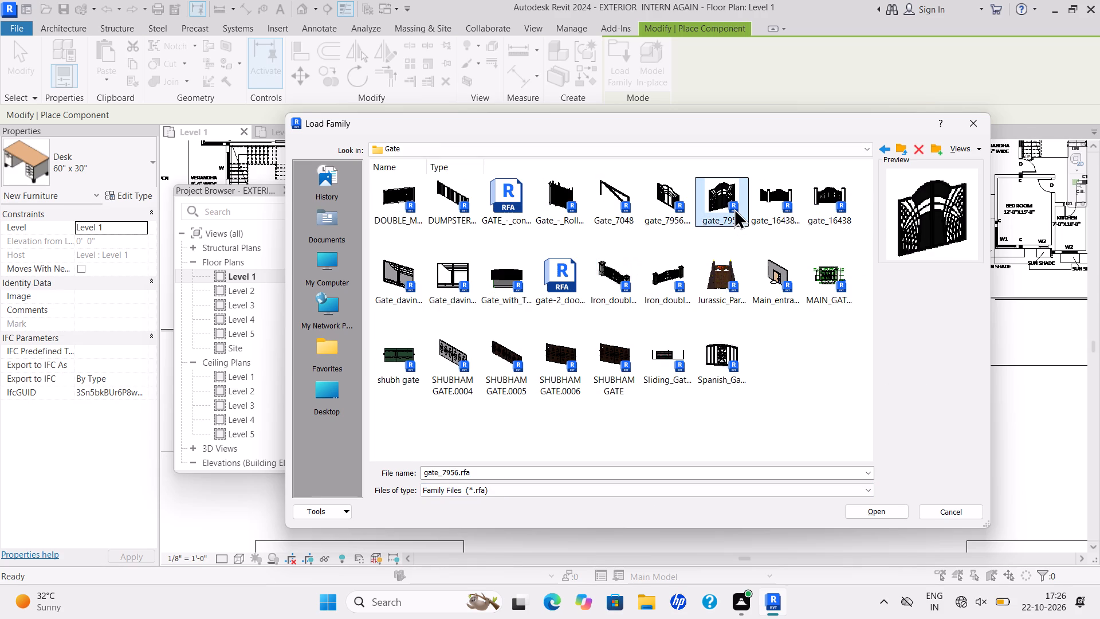
{"action": "double_click", "coordinate": [734, 208]}
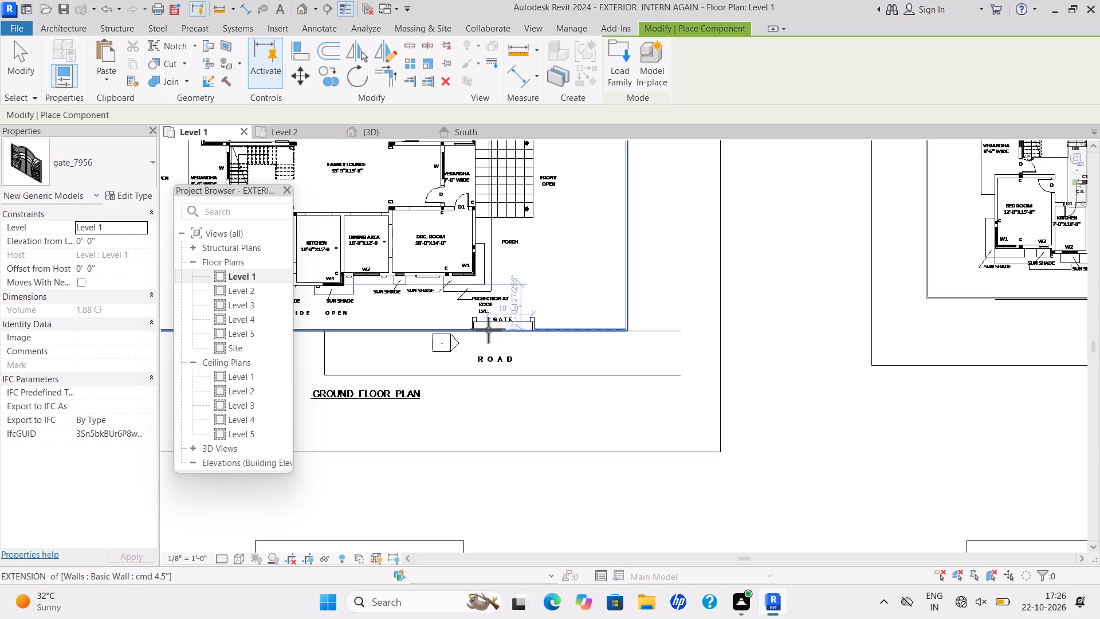
Load the gate_16438 family from the Gate folder as an alternative for the gate opening.
{"action": "scroll", "coordinate": [500, 323], "scroll_direction": "up", "scroll_amount": 9}
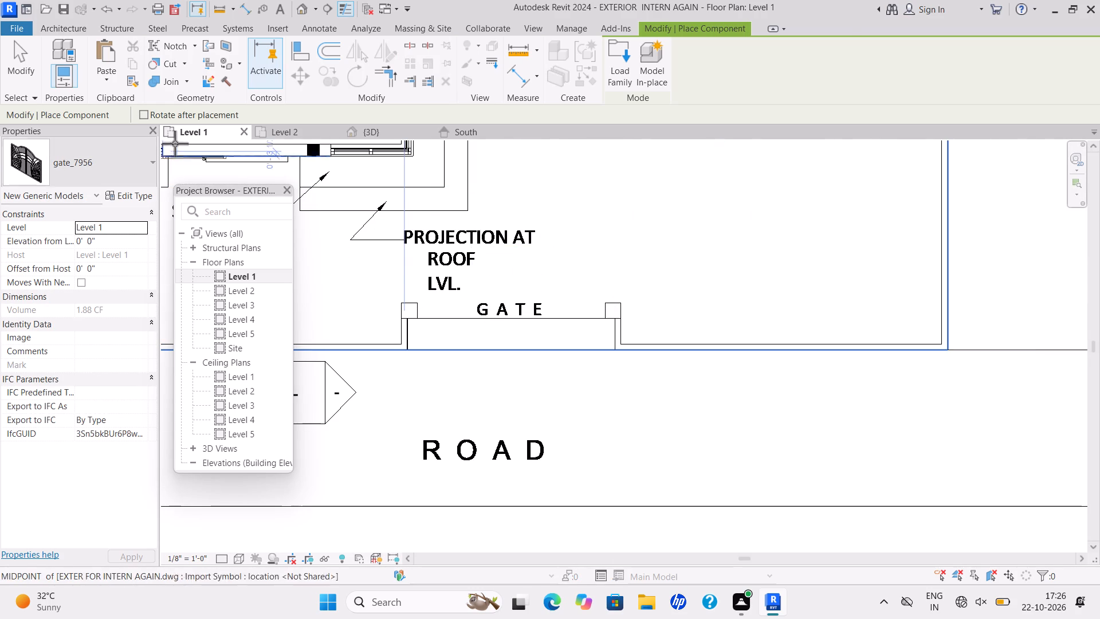
{"action": "left_click", "coordinate": [614, 52]}
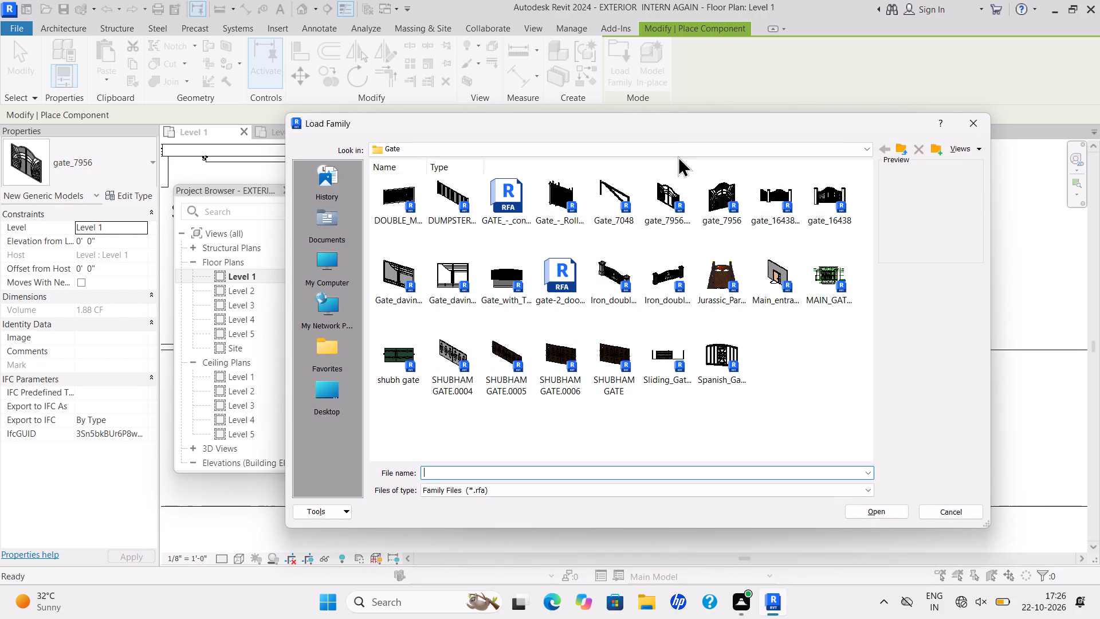
{"action": "left_click", "coordinate": [840, 200]}
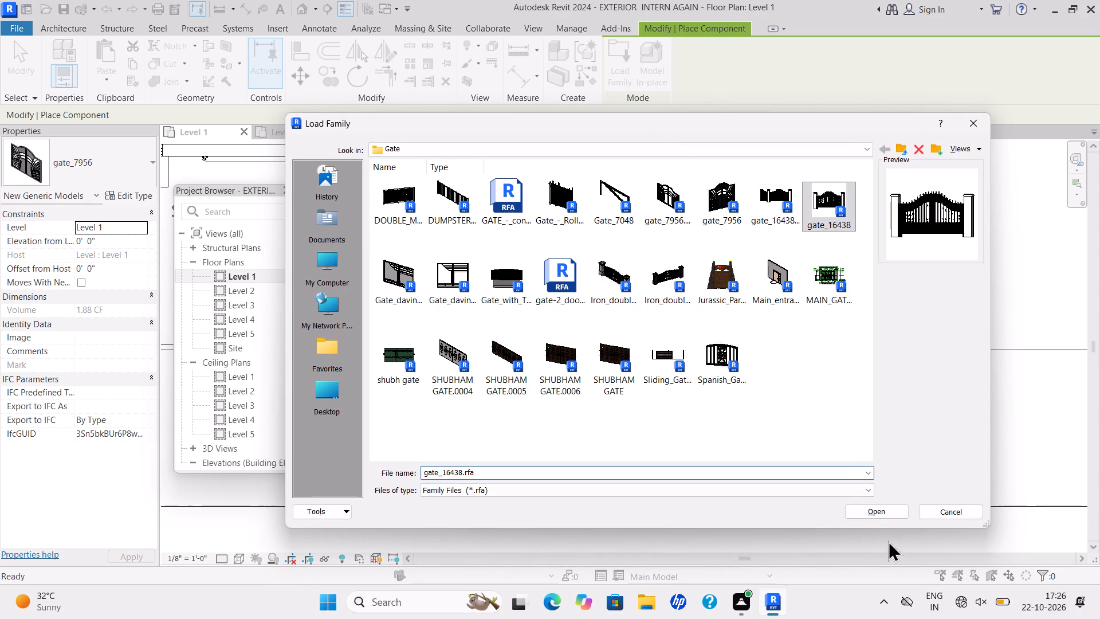
{"action": "left_click", "coordinate": [873, 512]}
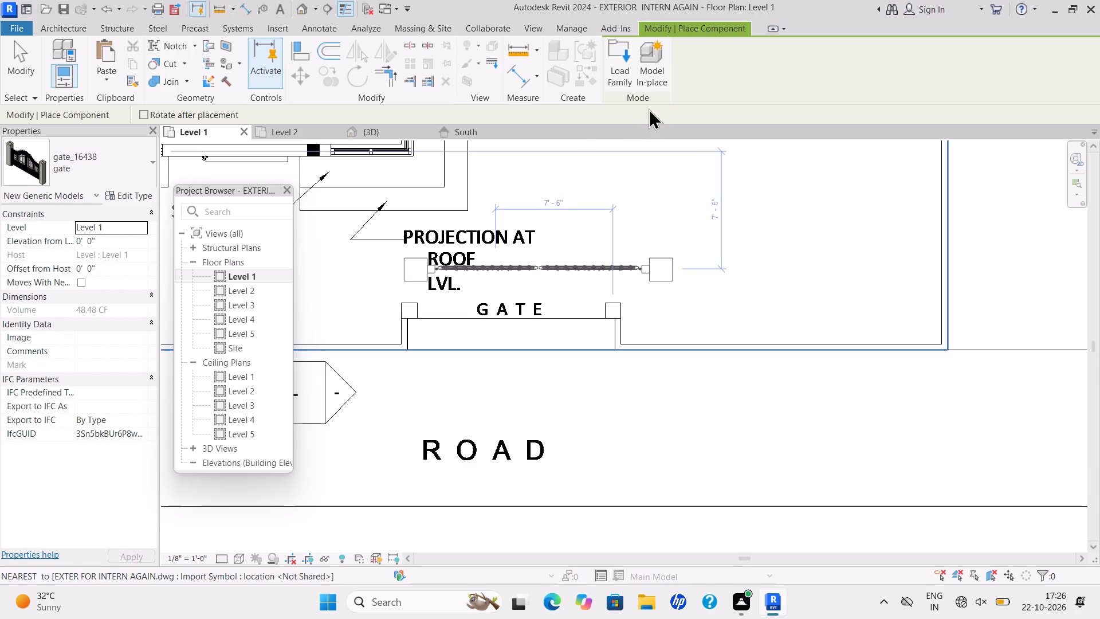
Load the Iron_double_gate_2838_2 family from the Gate folder.
{"action": "left_click", "coordinate": [623, 61]}
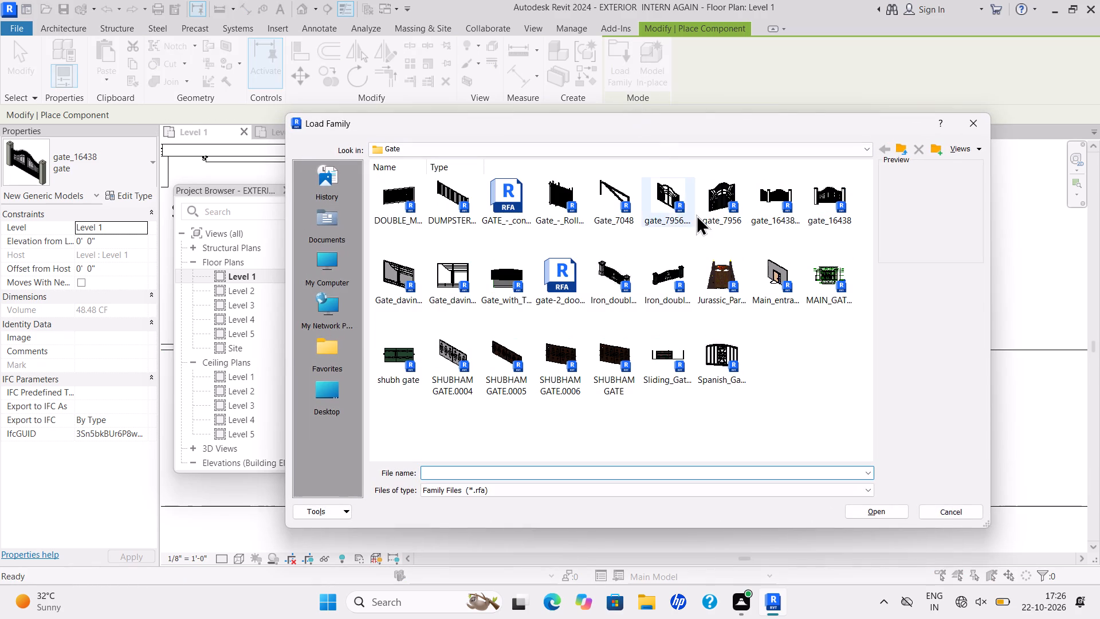
{"action": "double_click", "coordinate": [675, 281]}
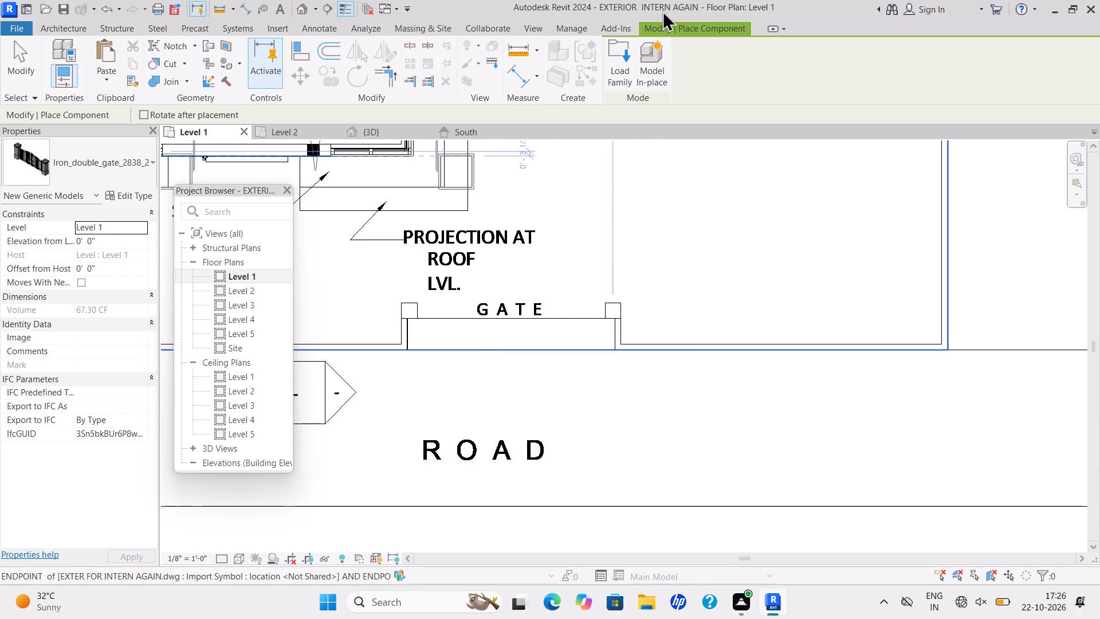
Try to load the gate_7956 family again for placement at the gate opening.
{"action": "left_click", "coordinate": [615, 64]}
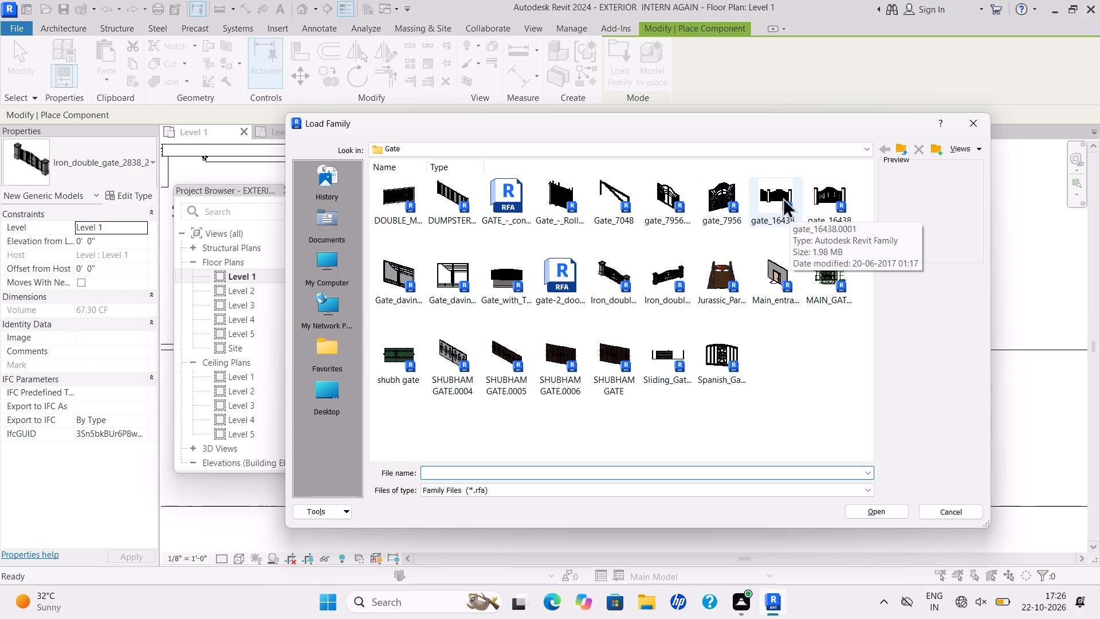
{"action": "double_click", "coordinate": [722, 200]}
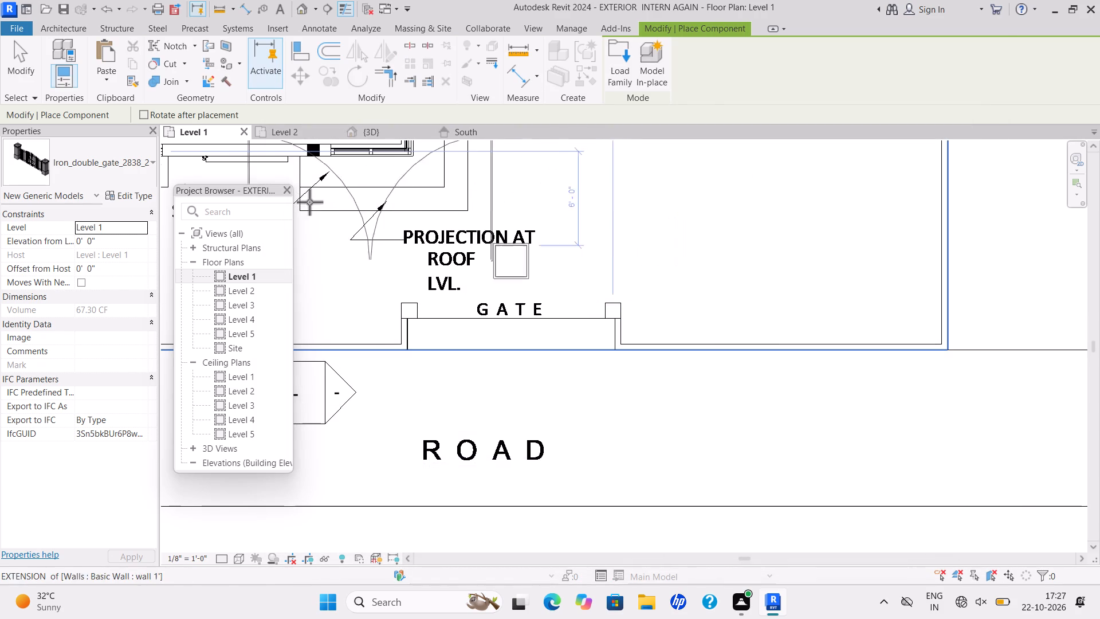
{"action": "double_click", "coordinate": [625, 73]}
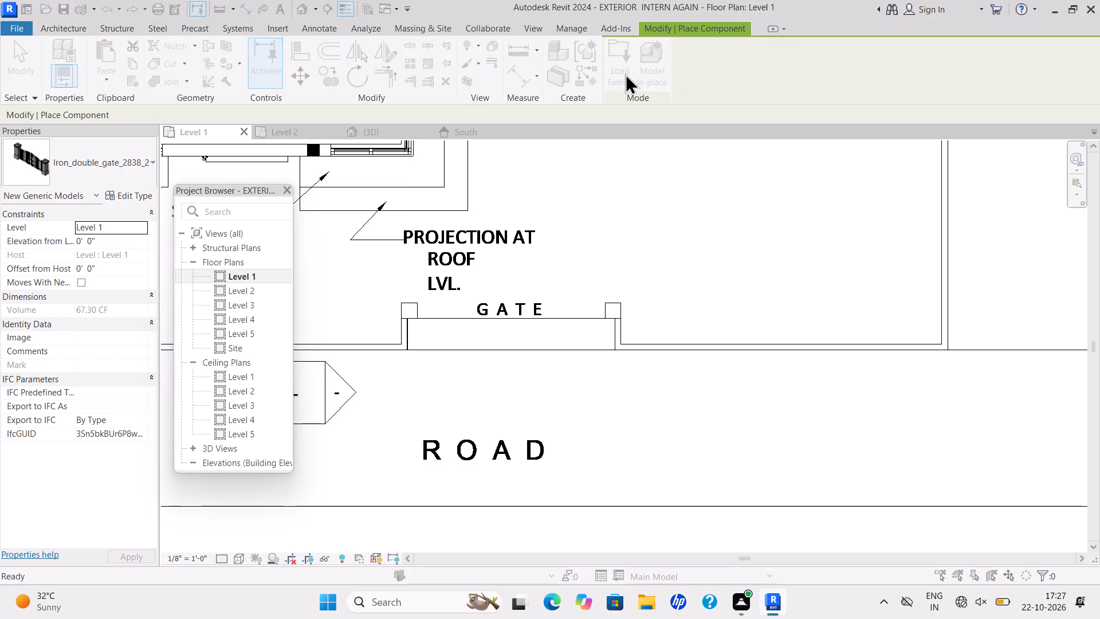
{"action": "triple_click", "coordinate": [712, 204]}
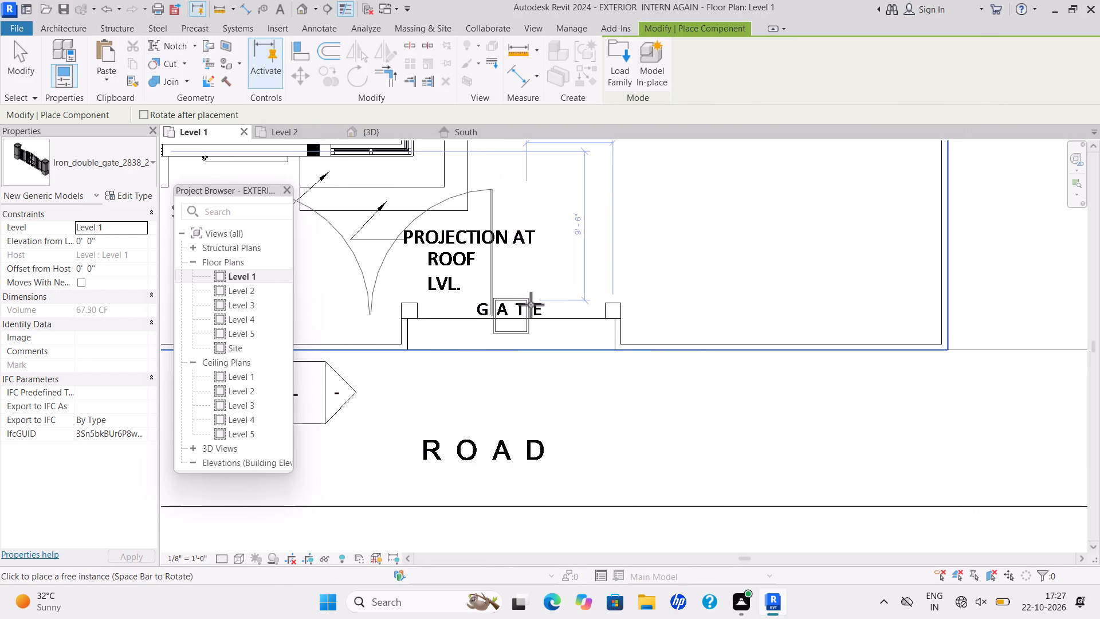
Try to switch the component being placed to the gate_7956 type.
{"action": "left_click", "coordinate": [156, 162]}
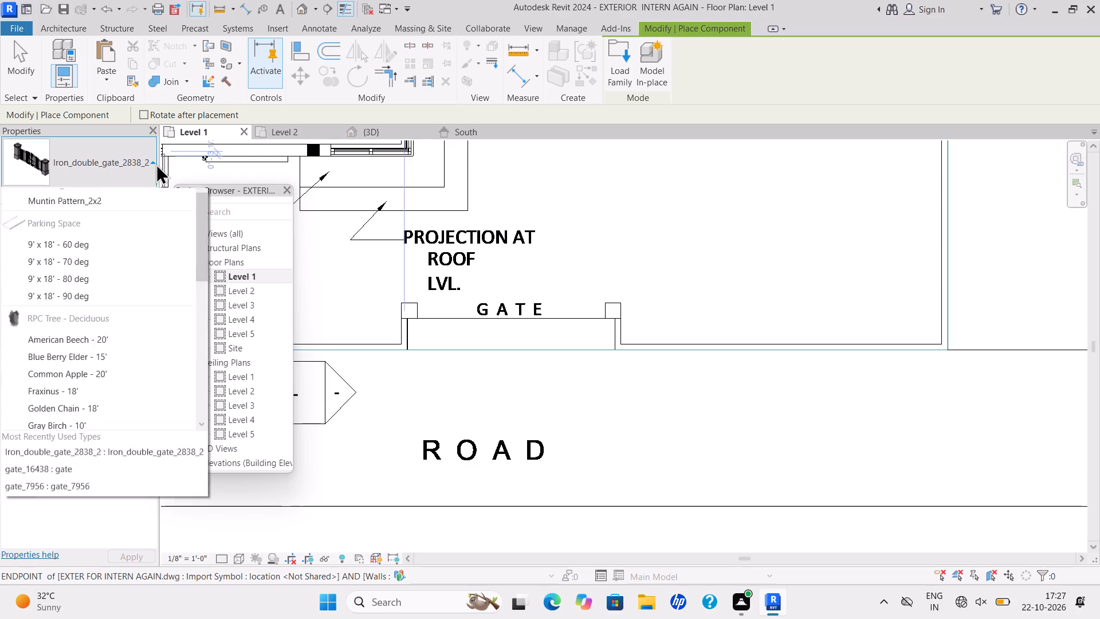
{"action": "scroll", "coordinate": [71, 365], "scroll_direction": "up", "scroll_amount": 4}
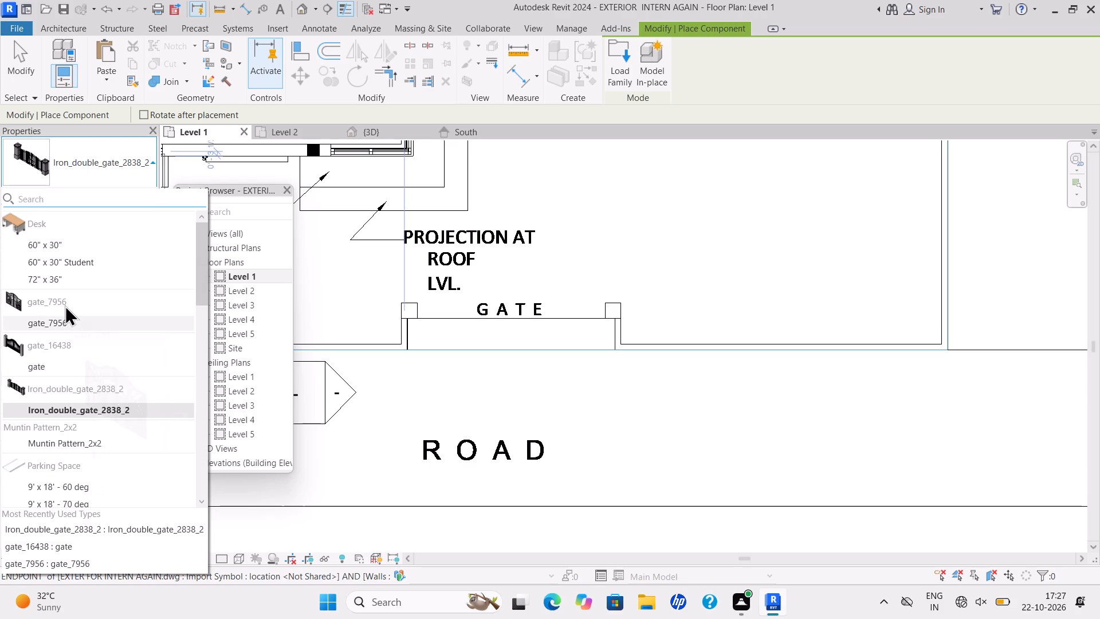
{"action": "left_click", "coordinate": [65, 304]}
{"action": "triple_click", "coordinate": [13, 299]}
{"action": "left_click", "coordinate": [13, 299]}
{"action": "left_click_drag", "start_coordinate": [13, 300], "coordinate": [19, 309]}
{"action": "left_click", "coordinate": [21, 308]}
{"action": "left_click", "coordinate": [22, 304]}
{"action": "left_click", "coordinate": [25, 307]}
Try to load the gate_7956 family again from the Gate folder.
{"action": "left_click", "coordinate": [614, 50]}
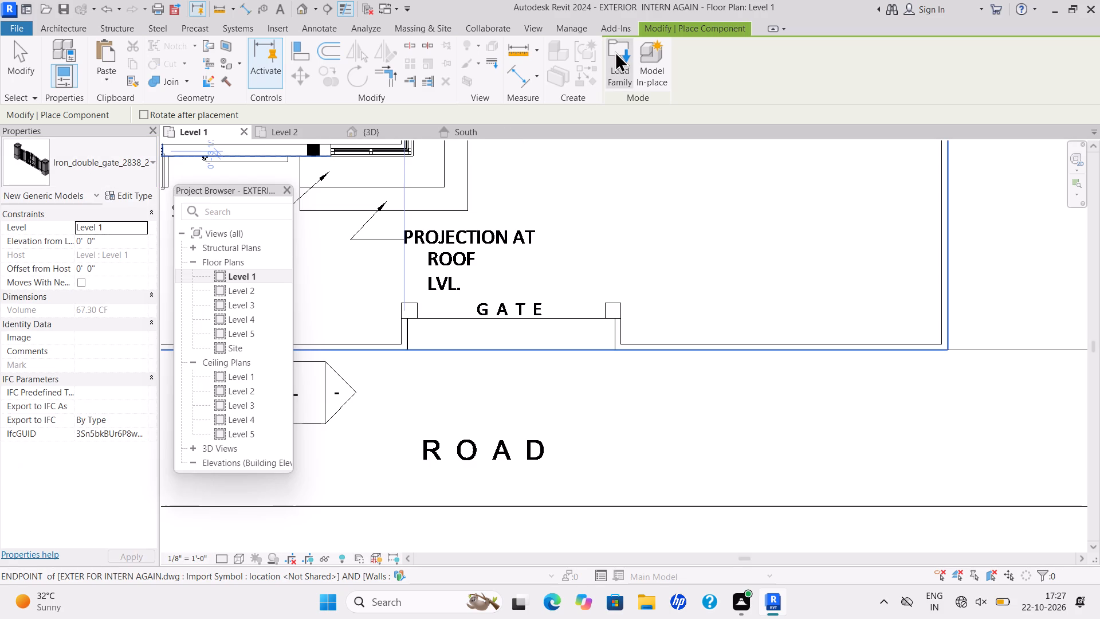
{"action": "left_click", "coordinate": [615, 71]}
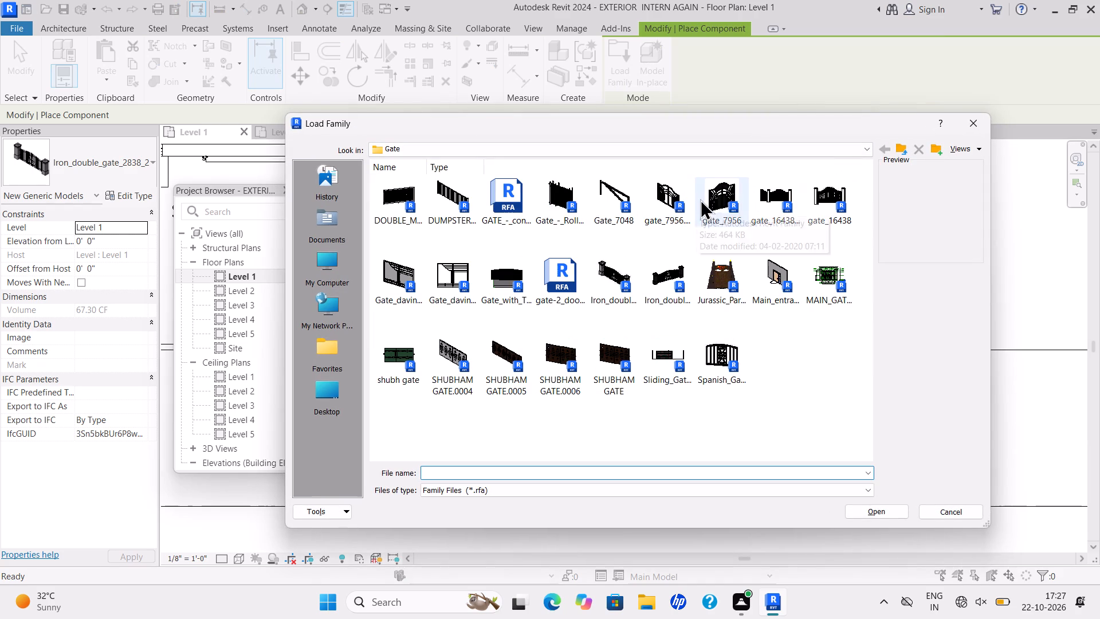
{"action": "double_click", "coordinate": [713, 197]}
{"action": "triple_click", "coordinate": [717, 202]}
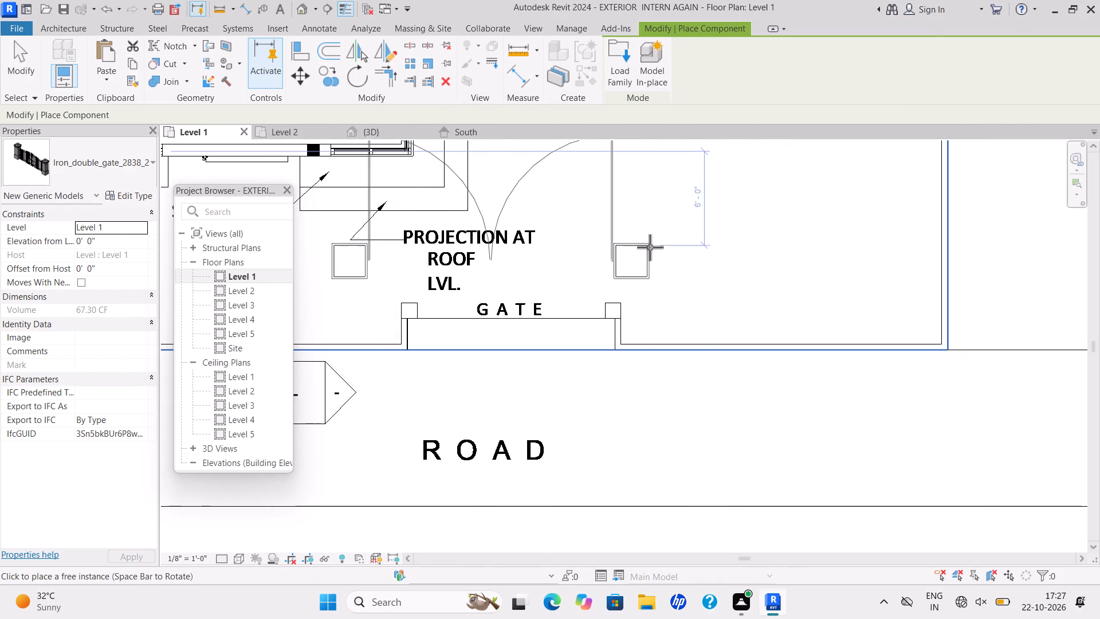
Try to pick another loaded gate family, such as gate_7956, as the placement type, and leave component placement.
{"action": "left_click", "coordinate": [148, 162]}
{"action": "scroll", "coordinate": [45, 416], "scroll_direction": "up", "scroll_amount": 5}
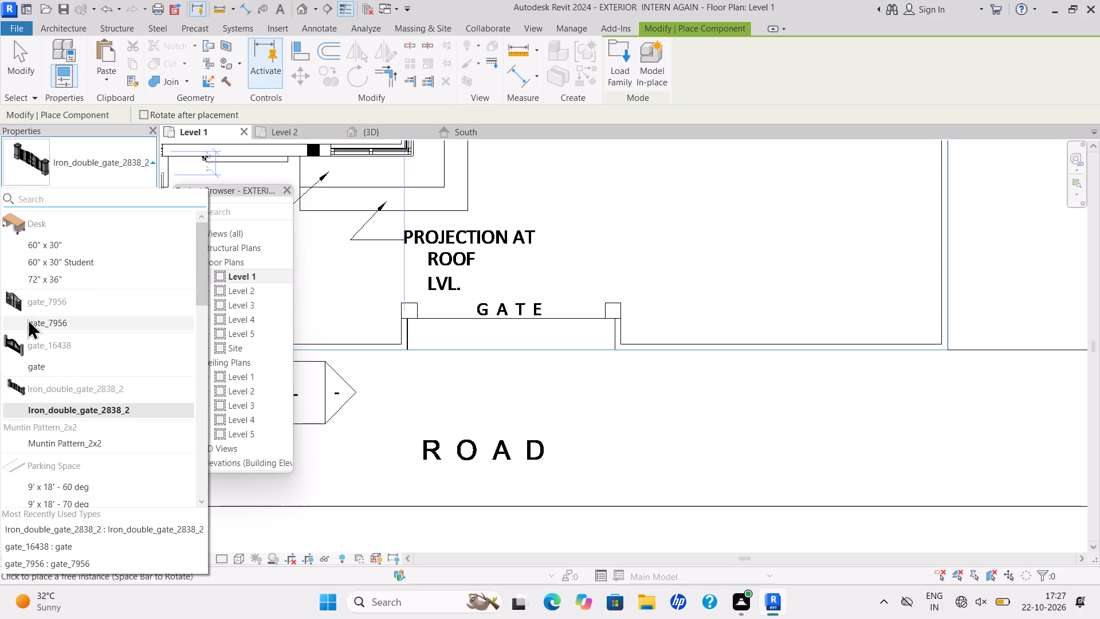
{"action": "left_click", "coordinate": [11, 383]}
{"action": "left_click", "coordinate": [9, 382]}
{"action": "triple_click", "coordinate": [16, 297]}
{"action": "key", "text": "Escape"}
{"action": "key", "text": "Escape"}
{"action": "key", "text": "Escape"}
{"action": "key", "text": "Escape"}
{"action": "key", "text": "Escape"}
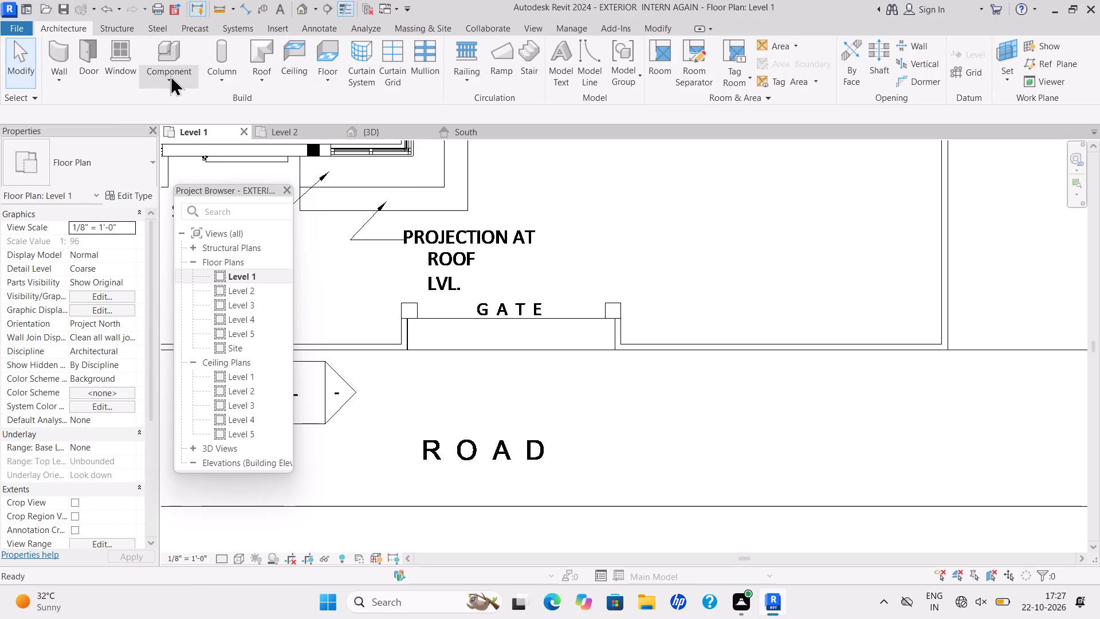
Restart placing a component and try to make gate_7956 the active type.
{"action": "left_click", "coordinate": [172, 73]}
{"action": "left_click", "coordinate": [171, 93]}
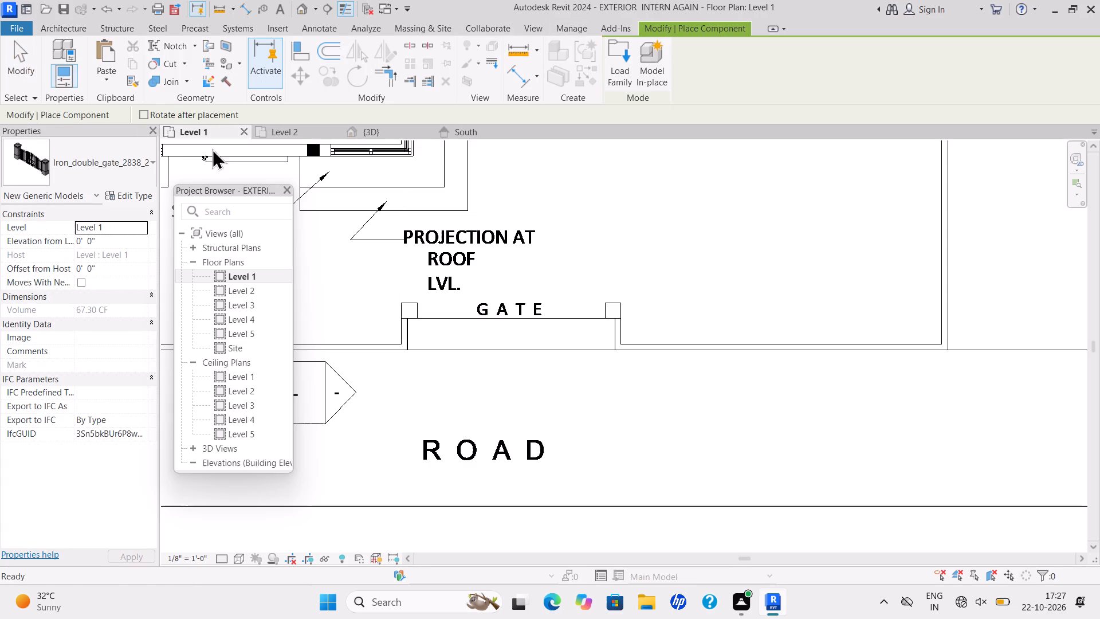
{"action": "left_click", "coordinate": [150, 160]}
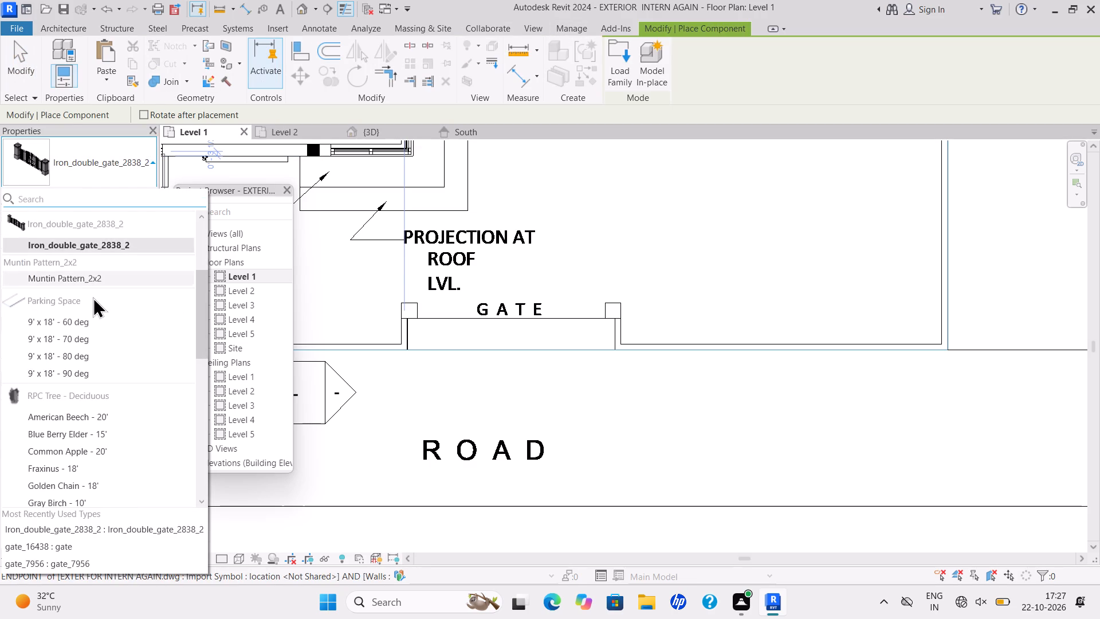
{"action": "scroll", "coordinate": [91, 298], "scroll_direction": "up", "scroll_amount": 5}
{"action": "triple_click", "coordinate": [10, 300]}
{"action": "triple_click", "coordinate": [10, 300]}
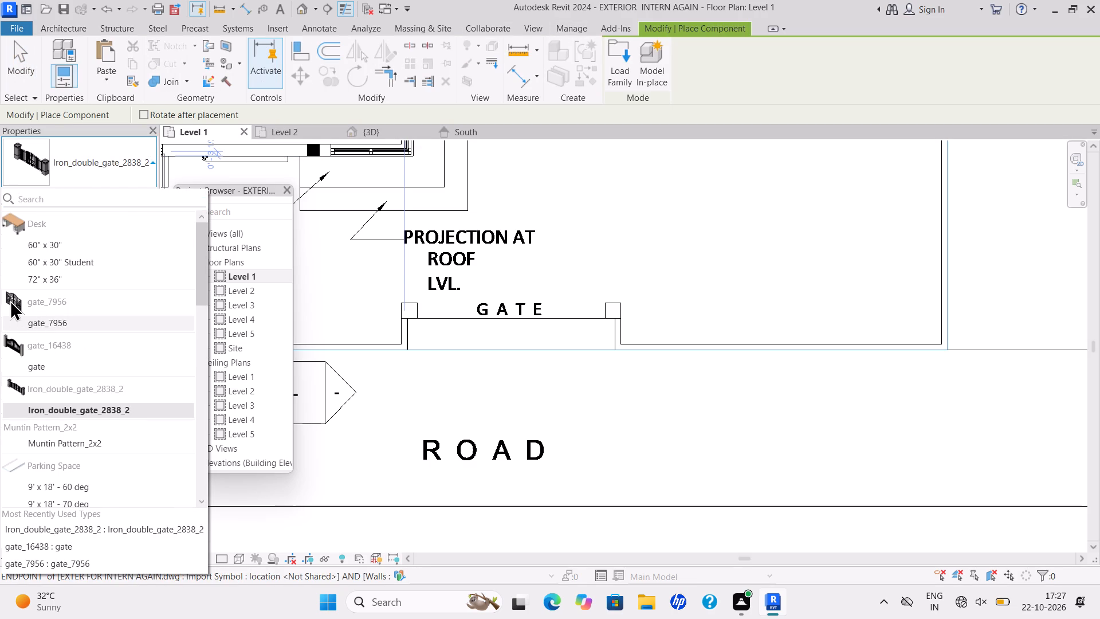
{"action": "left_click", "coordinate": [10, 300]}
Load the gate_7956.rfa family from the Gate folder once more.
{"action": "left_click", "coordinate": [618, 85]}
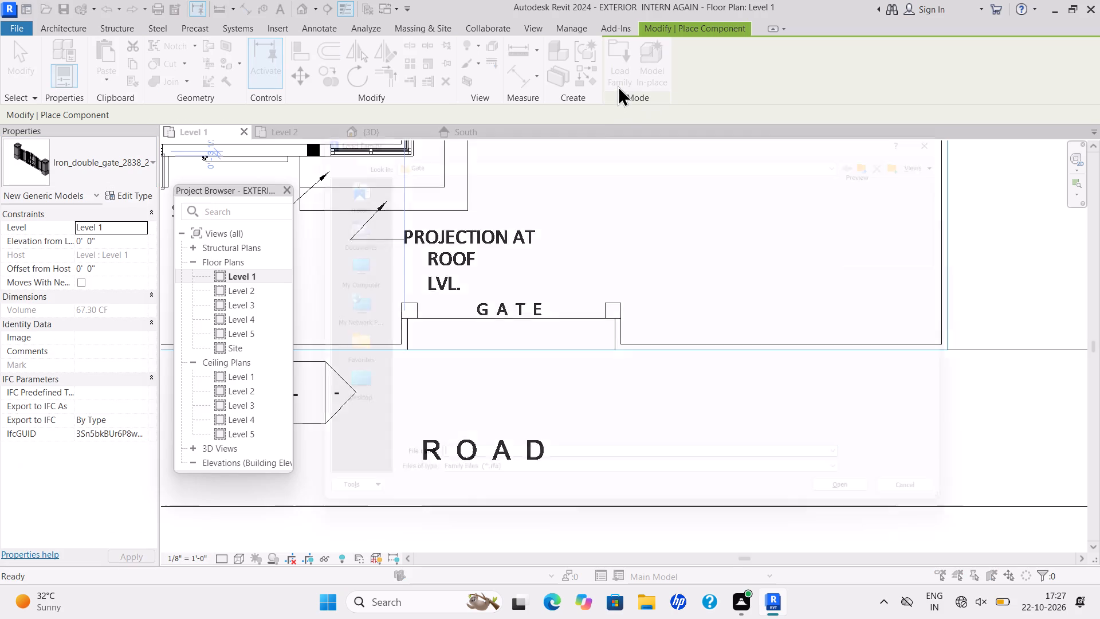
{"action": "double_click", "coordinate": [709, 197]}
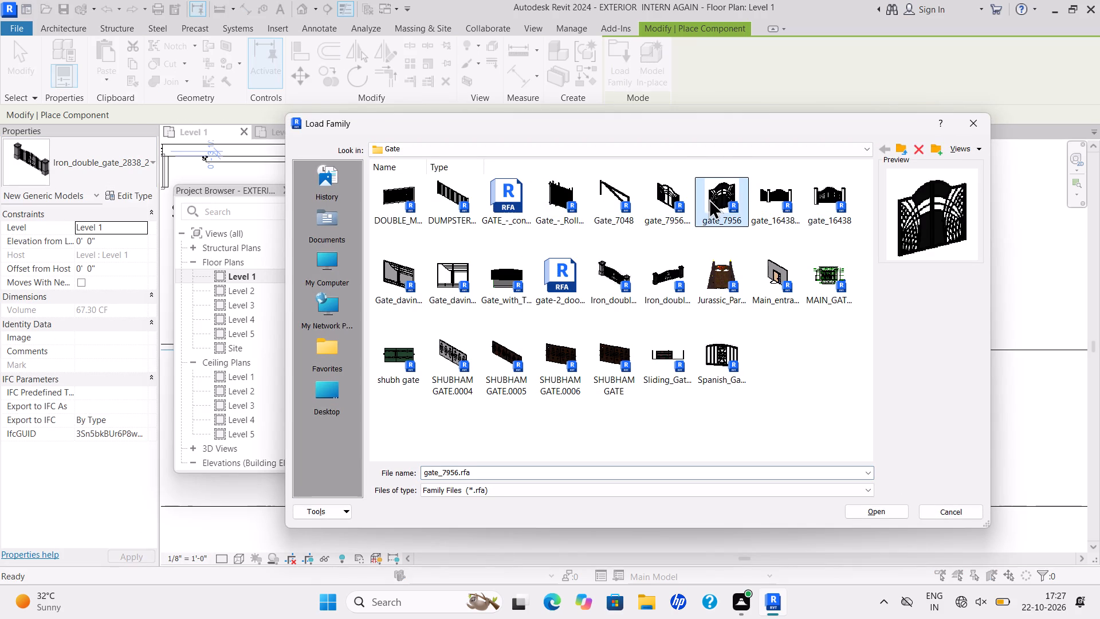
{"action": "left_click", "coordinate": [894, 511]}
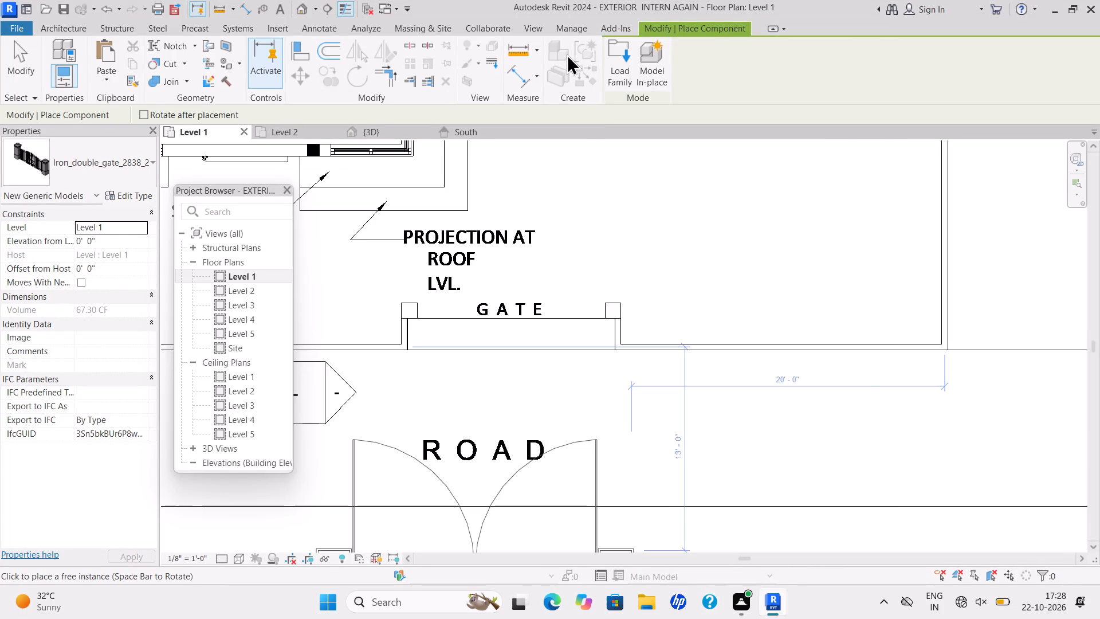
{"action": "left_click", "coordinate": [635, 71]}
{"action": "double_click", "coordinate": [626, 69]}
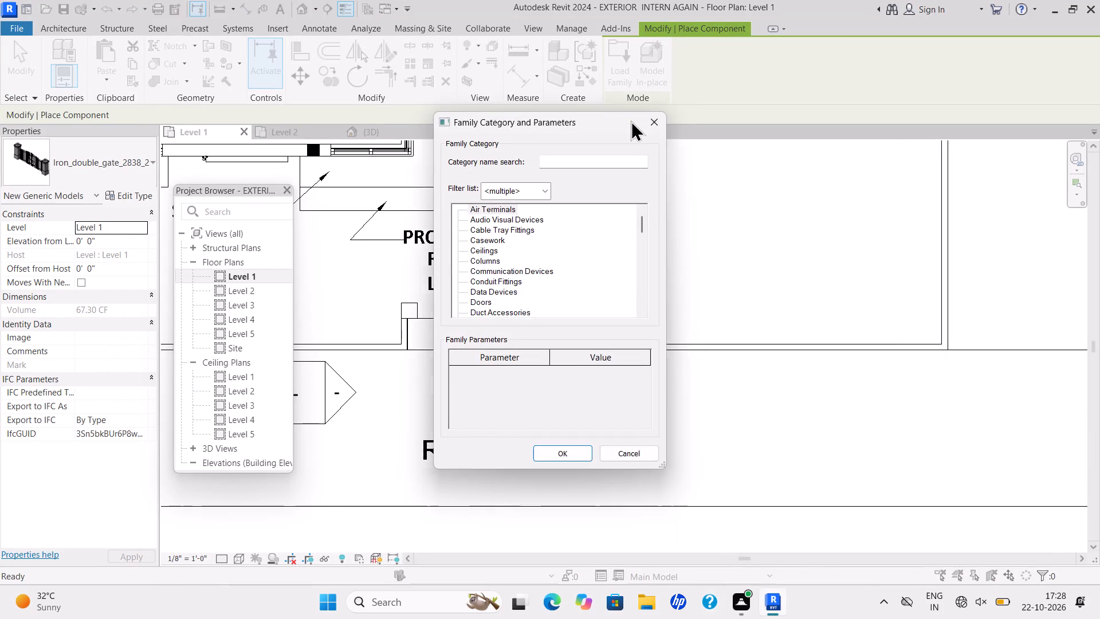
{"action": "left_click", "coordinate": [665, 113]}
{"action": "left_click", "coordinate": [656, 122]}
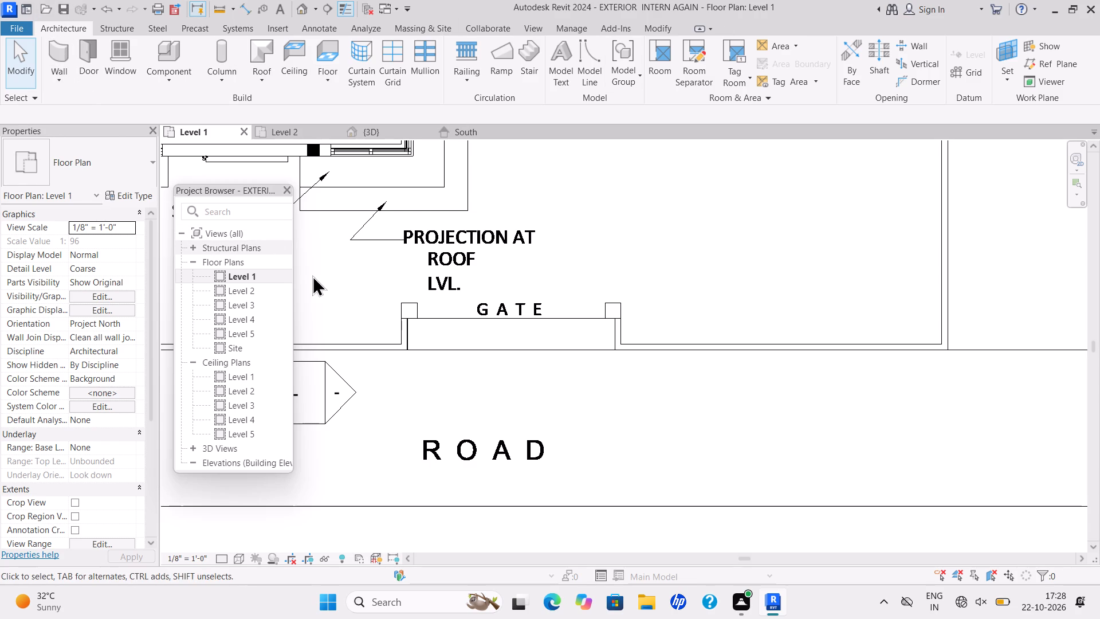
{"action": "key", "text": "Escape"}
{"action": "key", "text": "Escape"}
Start placing a component again and reload the gate_7956 family from the Gate folder.
{"action": "left_click", "coordinate": [172, 79]}
{"action": "left_click", "coordinate": [197, 97]}
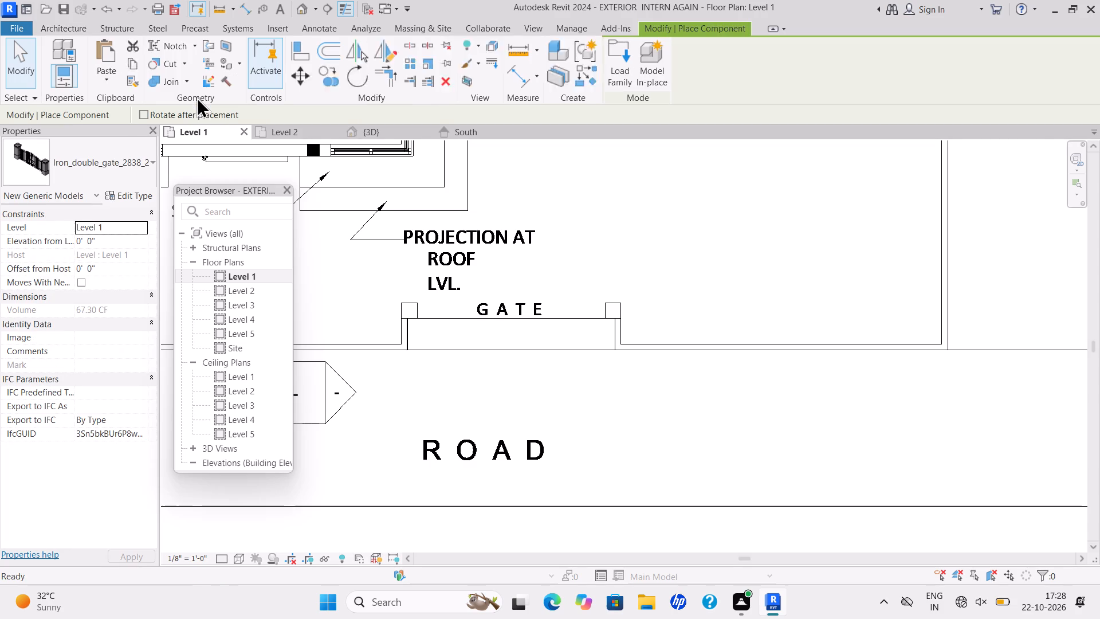
{"action": "double_click", "coordinate": [618, 67]}
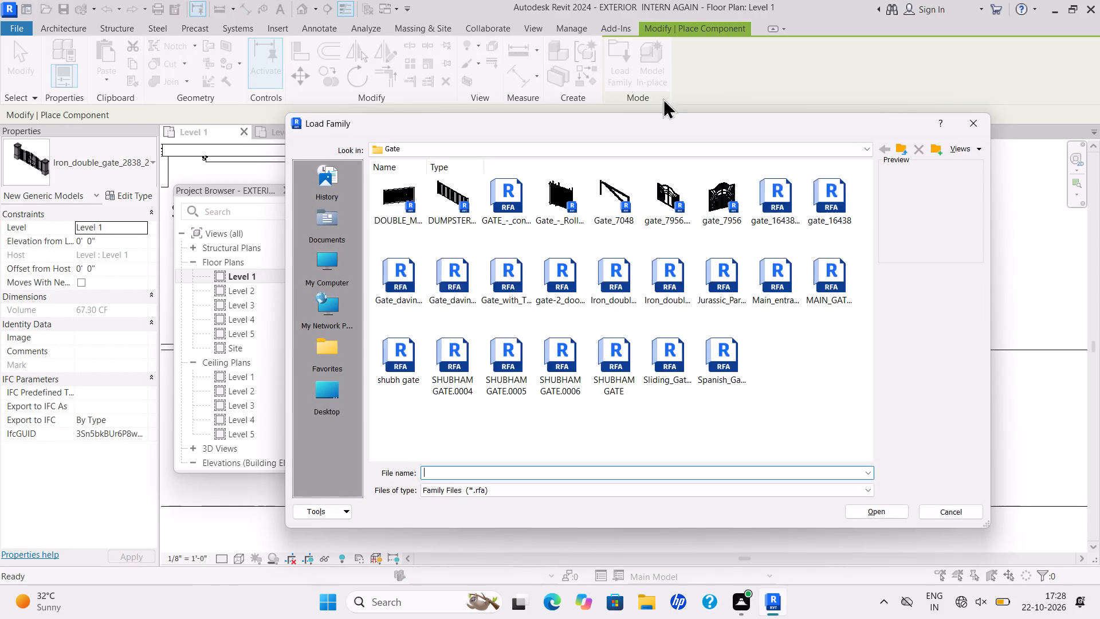
{"action": "double_click", "coordinate": [729, 220]}
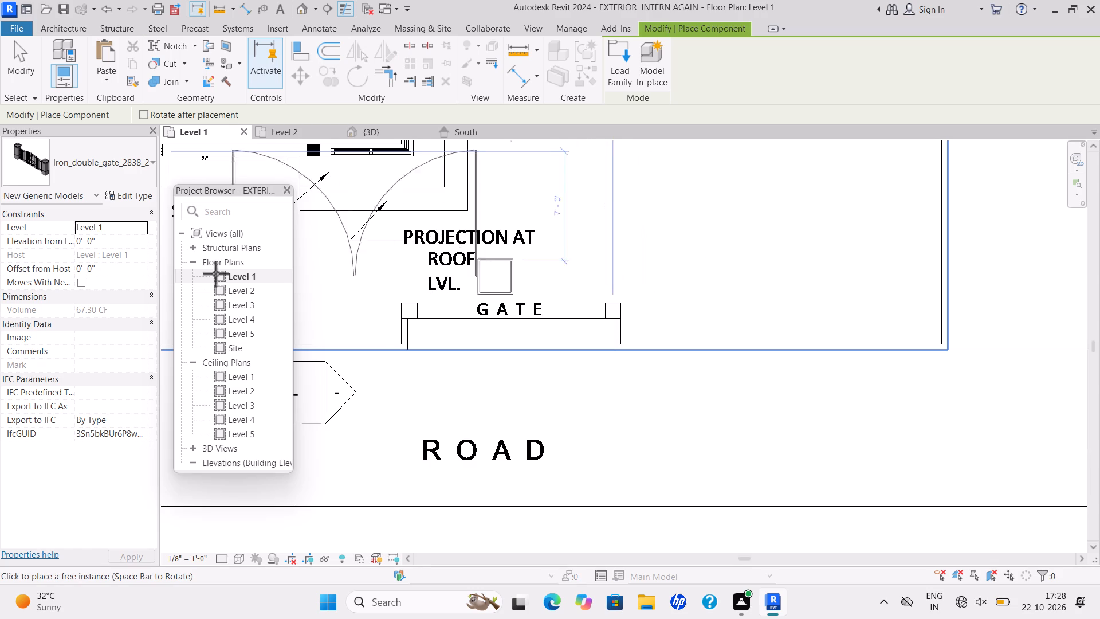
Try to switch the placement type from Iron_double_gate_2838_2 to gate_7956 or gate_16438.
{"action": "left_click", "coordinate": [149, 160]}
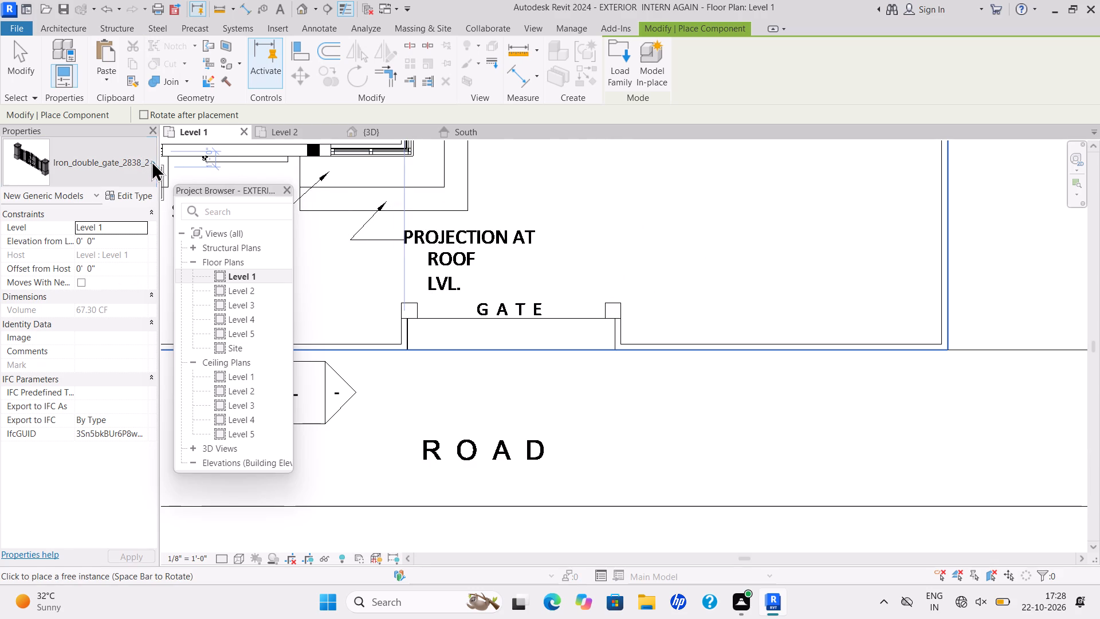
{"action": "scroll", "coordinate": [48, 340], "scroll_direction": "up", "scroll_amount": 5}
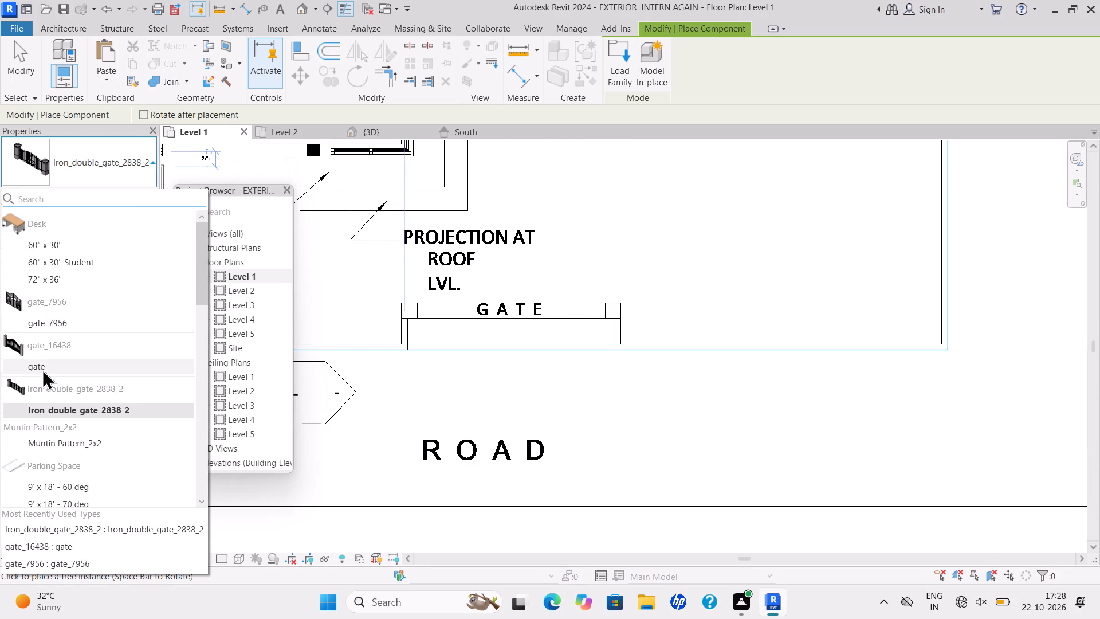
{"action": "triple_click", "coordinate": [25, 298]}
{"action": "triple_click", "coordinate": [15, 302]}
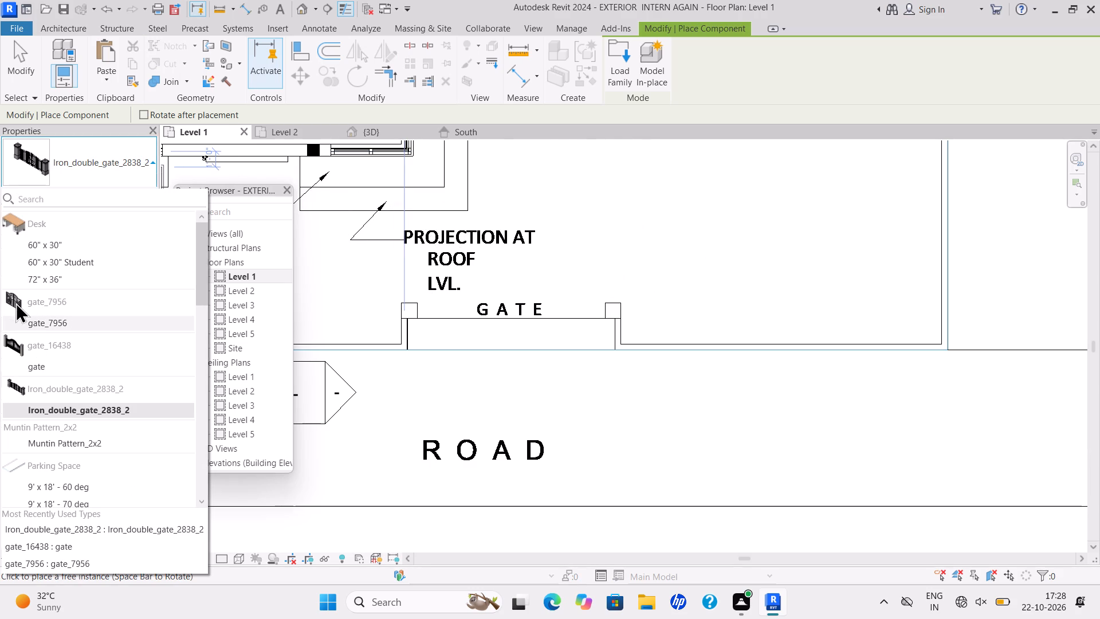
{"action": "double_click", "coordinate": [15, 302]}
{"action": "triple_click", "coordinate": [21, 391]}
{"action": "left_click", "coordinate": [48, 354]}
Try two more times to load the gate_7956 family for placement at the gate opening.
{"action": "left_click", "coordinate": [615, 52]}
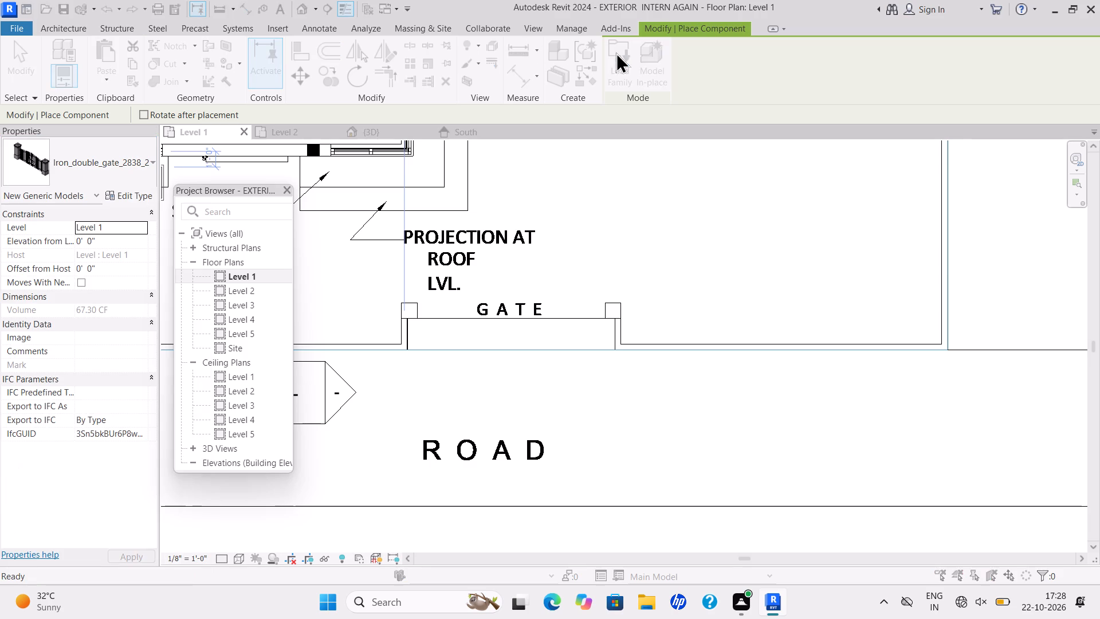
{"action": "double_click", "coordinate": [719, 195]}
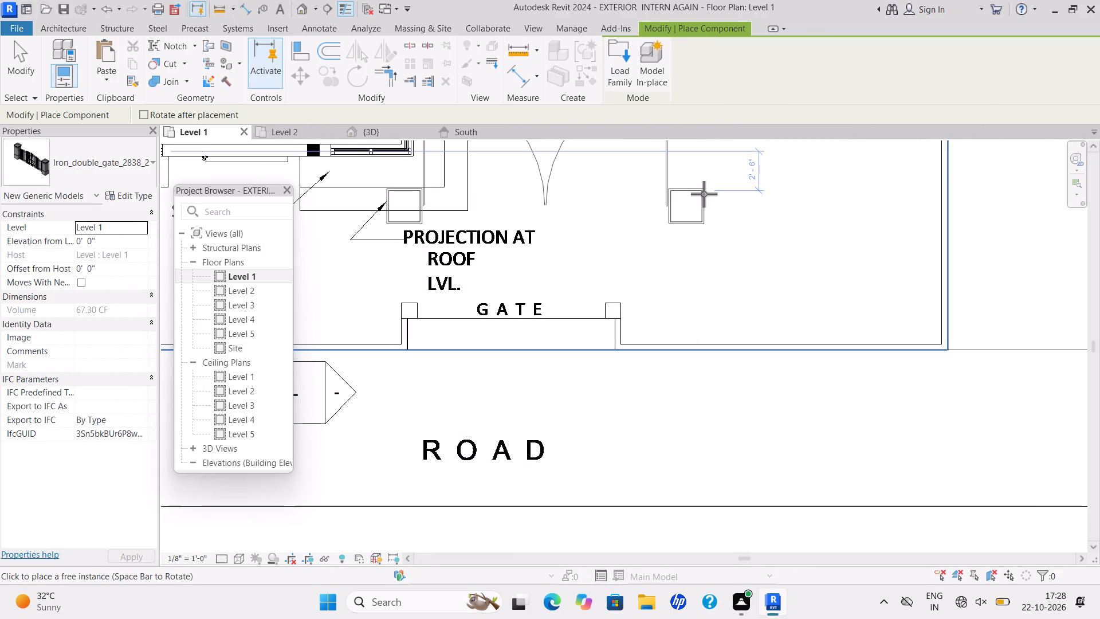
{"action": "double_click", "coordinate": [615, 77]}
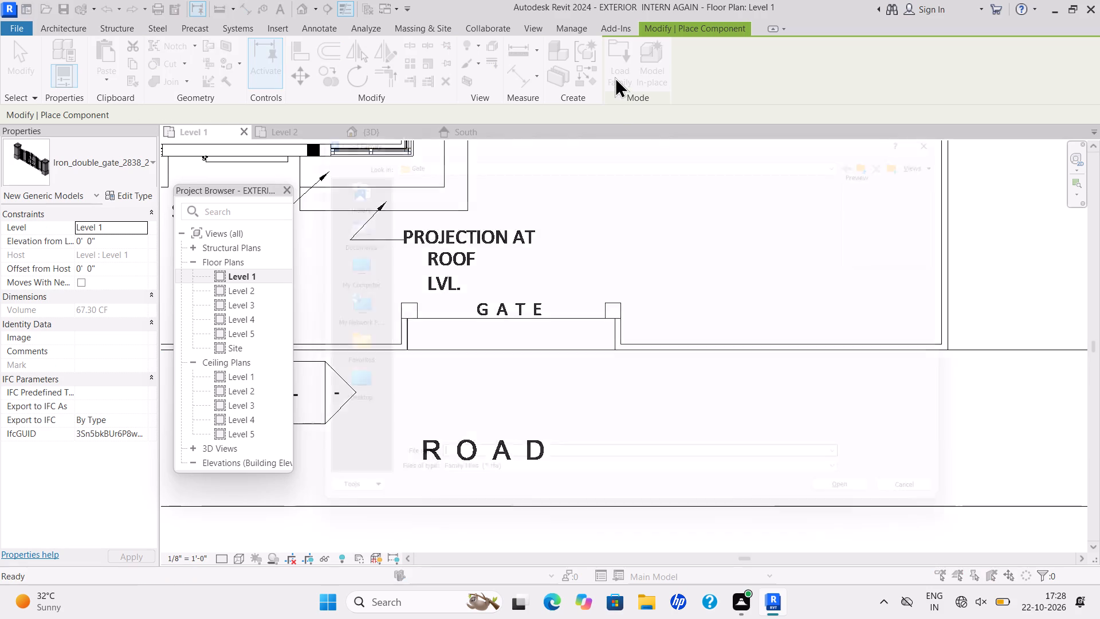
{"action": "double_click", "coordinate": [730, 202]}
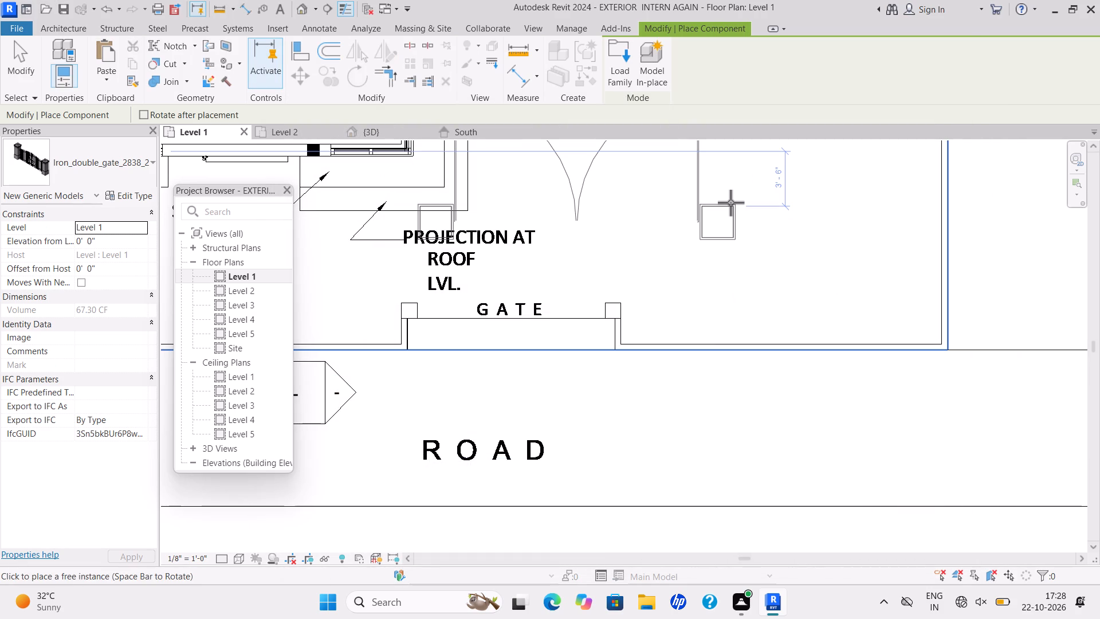
Load the gate_7956.0001 family from the Gate folder as an alternative gate.
{"action": "double_click", "coordinate": [611, 65]}
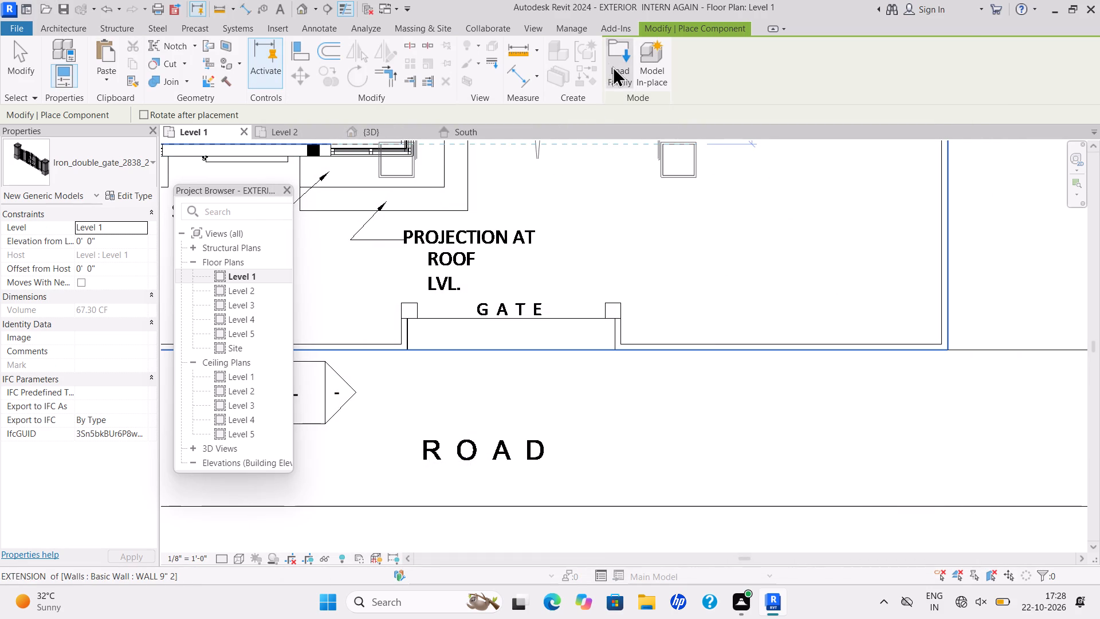
{"action": "scroll", "coordinate": [765, 205], "scroll_direction": "up", "scroll_amount": 4}
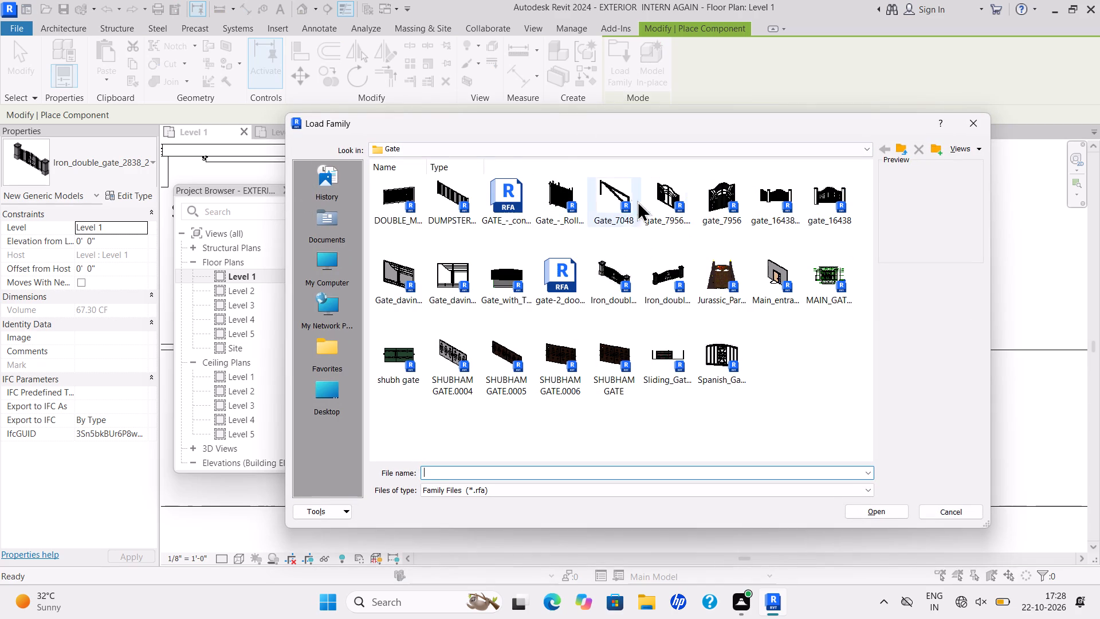
{"action": "double_click", "coordinate": [658, 208]}
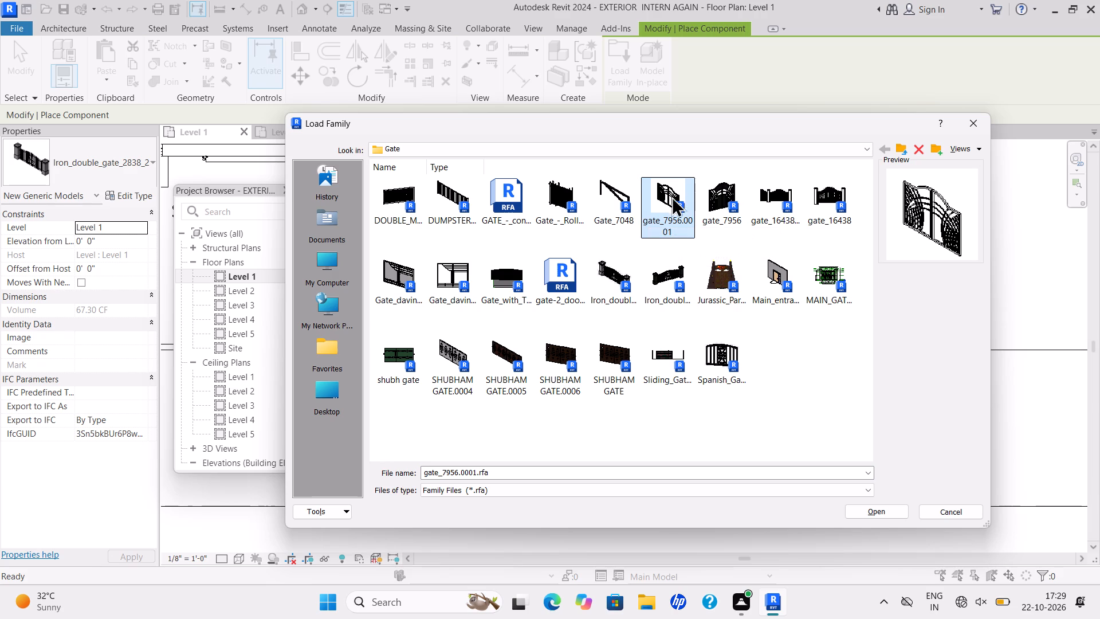
{"action": "triple_click", "coordinate": [669, 213]}
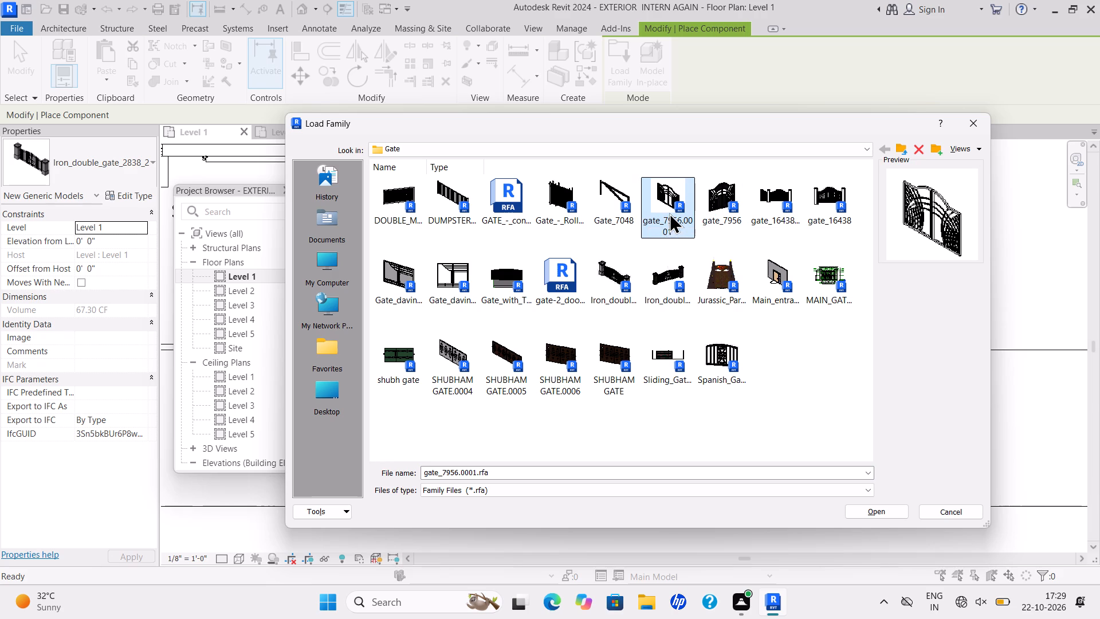
{"action": "left_click", "coordinate": [669, 213]}
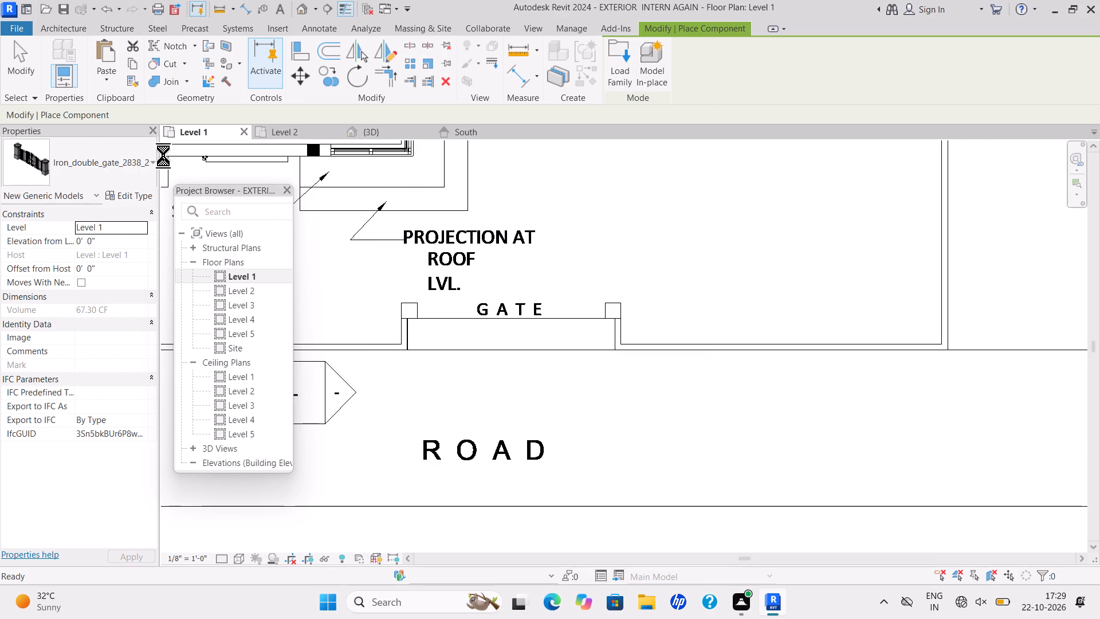
Place the gate_7956.0001 gate between the two pillars at the boundary opening on Level 1.
{"action": "left_click", "coordinate": [148, 159]}
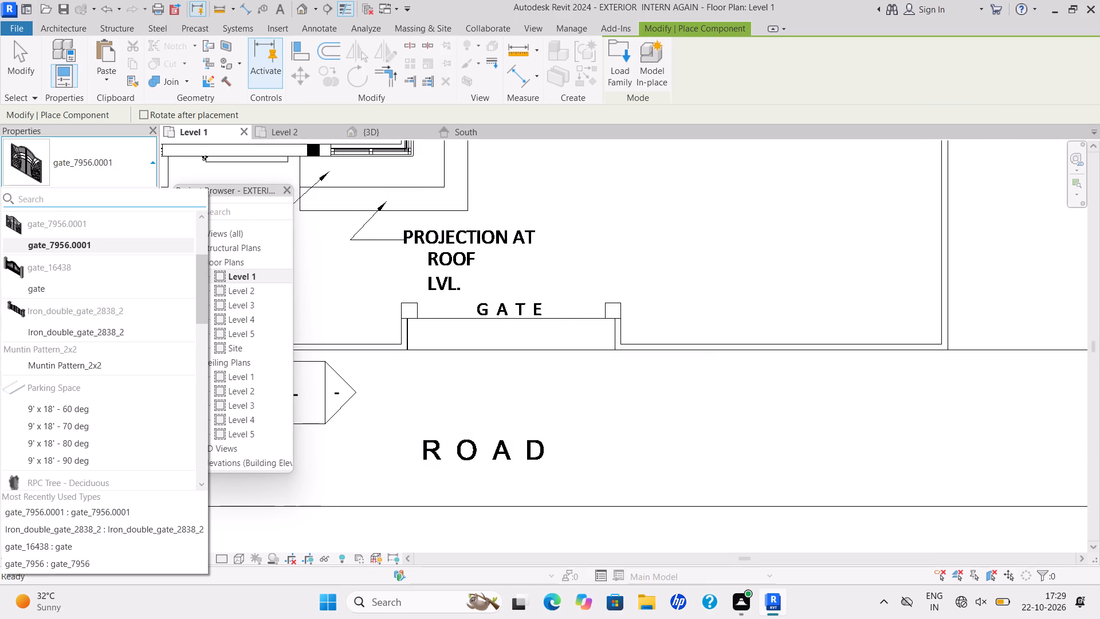
{"action": "key", "text": "Escape"}
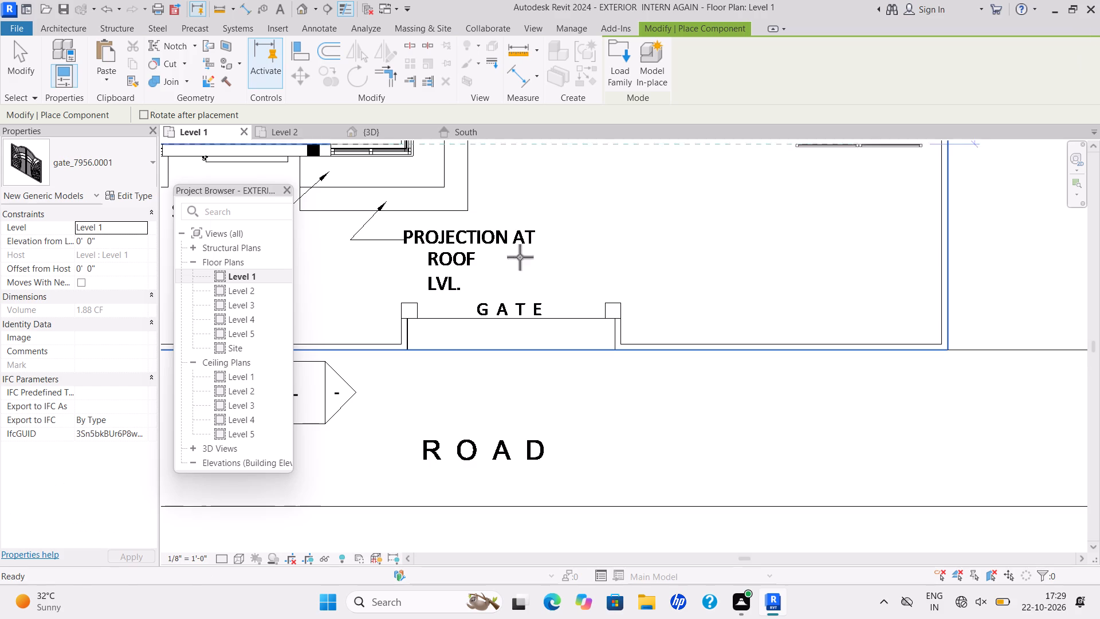
{"action": "scroll", "coordinate": [512, 311], "scroll_direction": "up", "scroll_amount": 4}
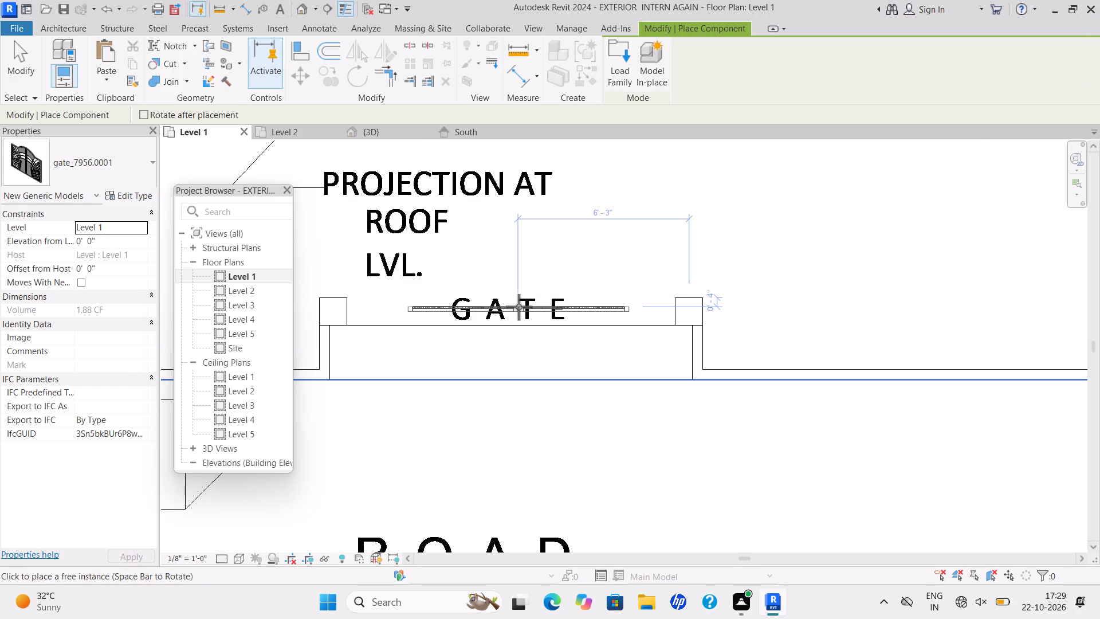
{"action": "left_click", "coordinate": [518, 307]}
{"action": "key", "text": "Escape"}
{"action": "key", "text": "Escape"}
{"action": "key", "text": "Escape"}
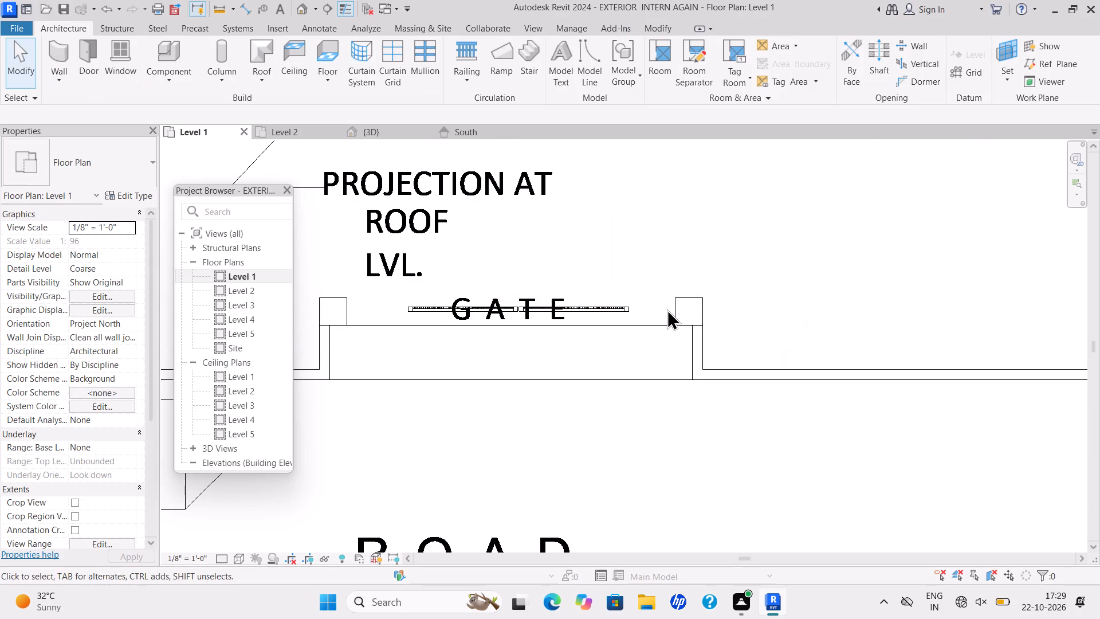
Flip the 1' pillar wall at the gate opening's east end to the other side of its location line.
{"action": "scroll", "coordinate": [667, 312], "scroll_direction": "up", "scroll_amount": 2}
{"action": "key", "text": "Escape"}
{"action": "left_click", "coordinate": [684, 313]}
{"action": "key", "text": "Escape"}
{"action": "left_click", "coordinate": [675, 314]}
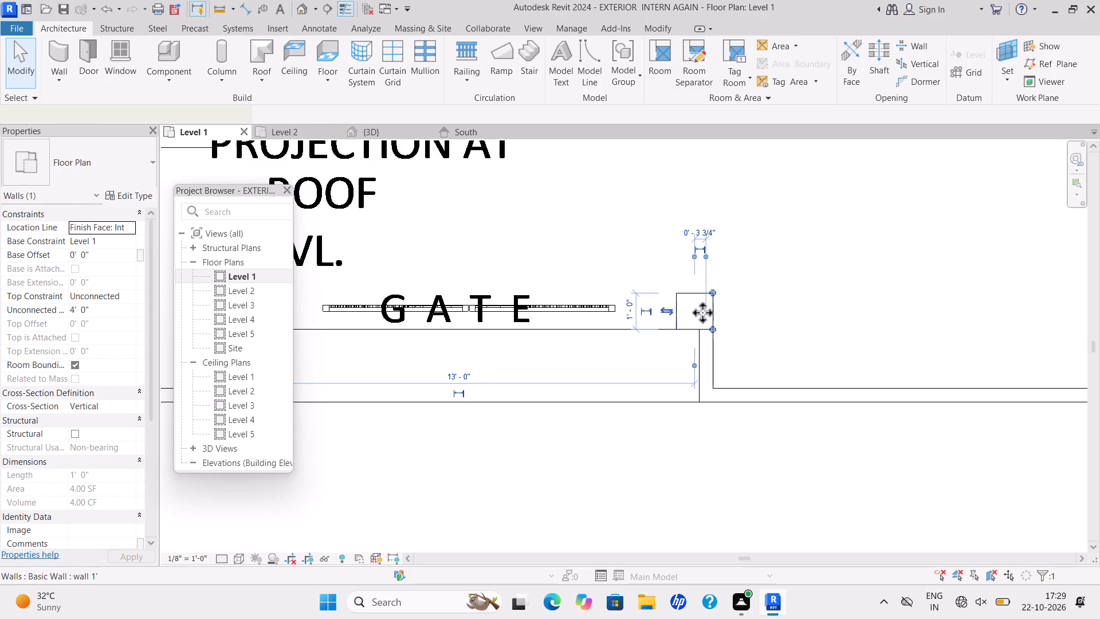
{"action": "scroll", "coordinate": [703, 312], "scroll_direction": "up", "scroll_amount": 3}
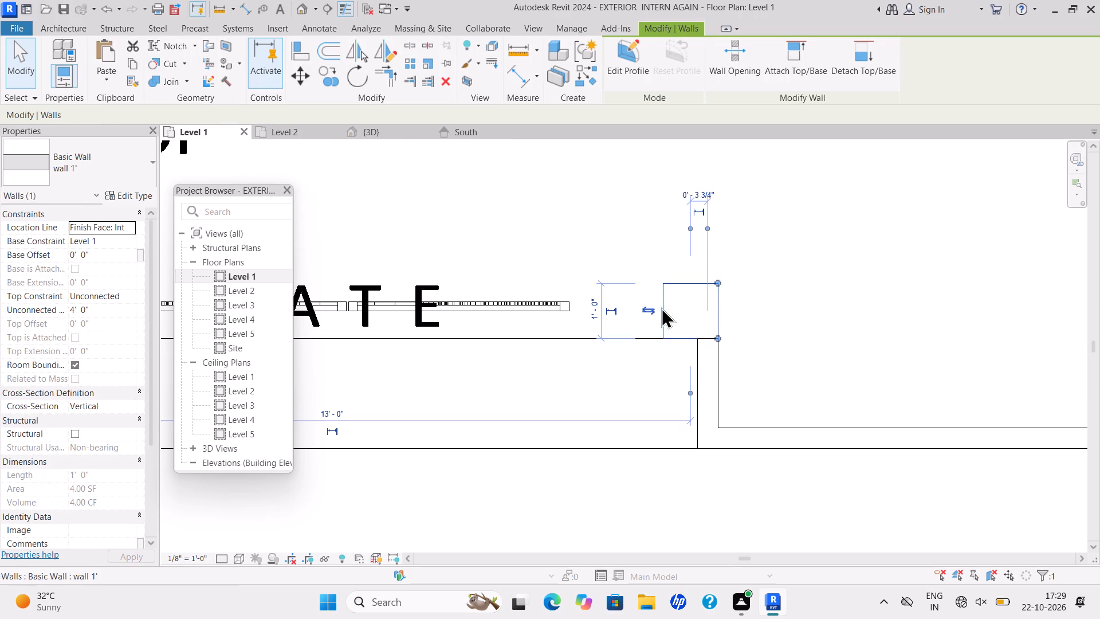
{"action": "key", "text": "Escape"}
{"action": "key", "text": "Escape"}
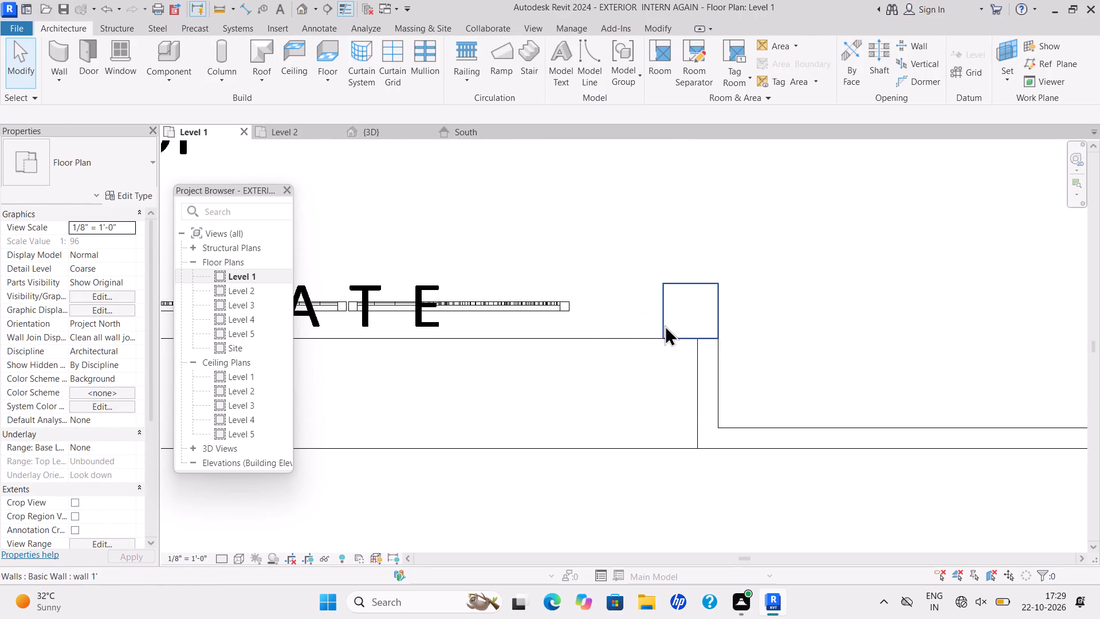
{"action": "left_click", "coordinate": [665, 325]}
{"action": "left_click_drag", "start_coordinate": [645, 309], "coordinate": [583, 303]}
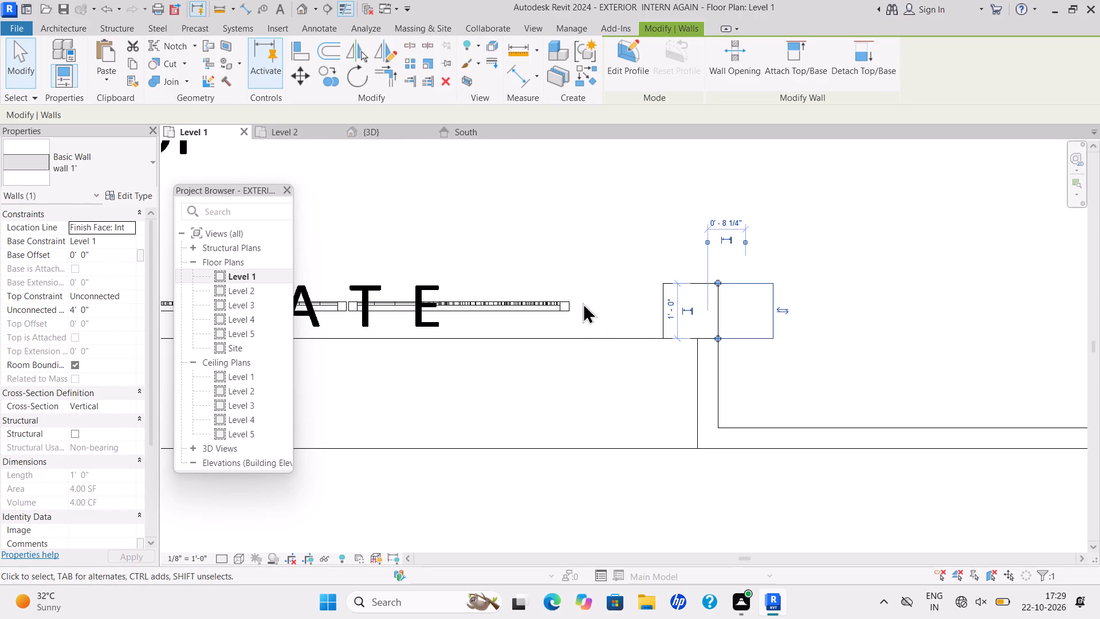
{"action": "left_click_drag", "start_coordinate": [583, 303], "coordinate": [573, 305]}
{"action": "key", "text": "Escape"}
{"action": "scroll", "coordinate": [673, 326], "scroll_direction": "up", "scroll_amount": 4}
{"action": "key", "text": "Escape"}
{"action": "key", "text": "Escape"}
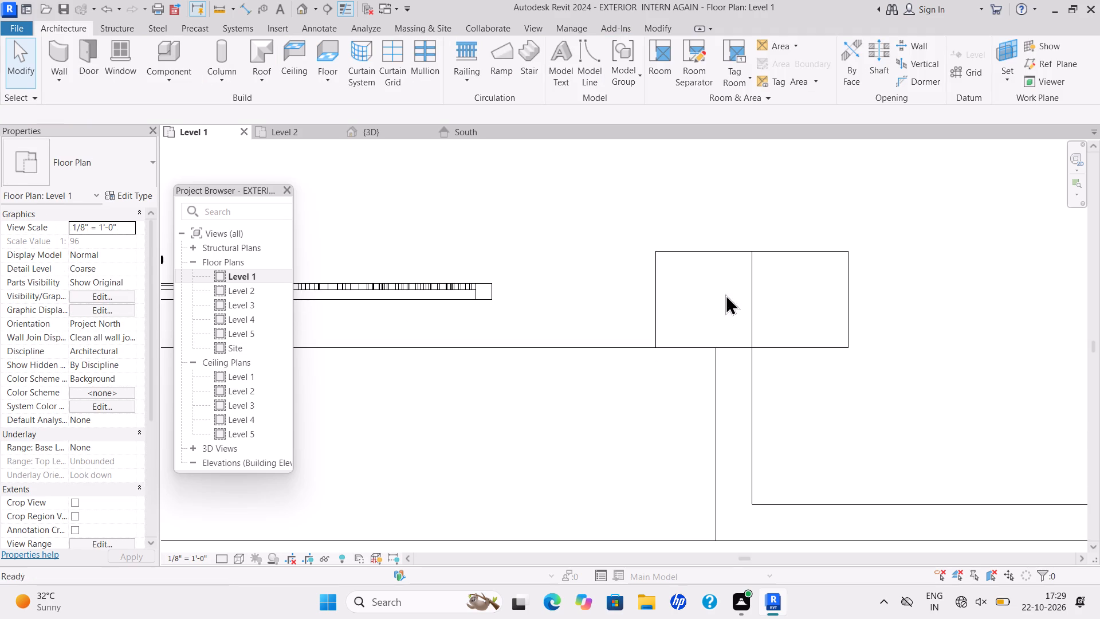
{"action": "key", "text": "Escape"}
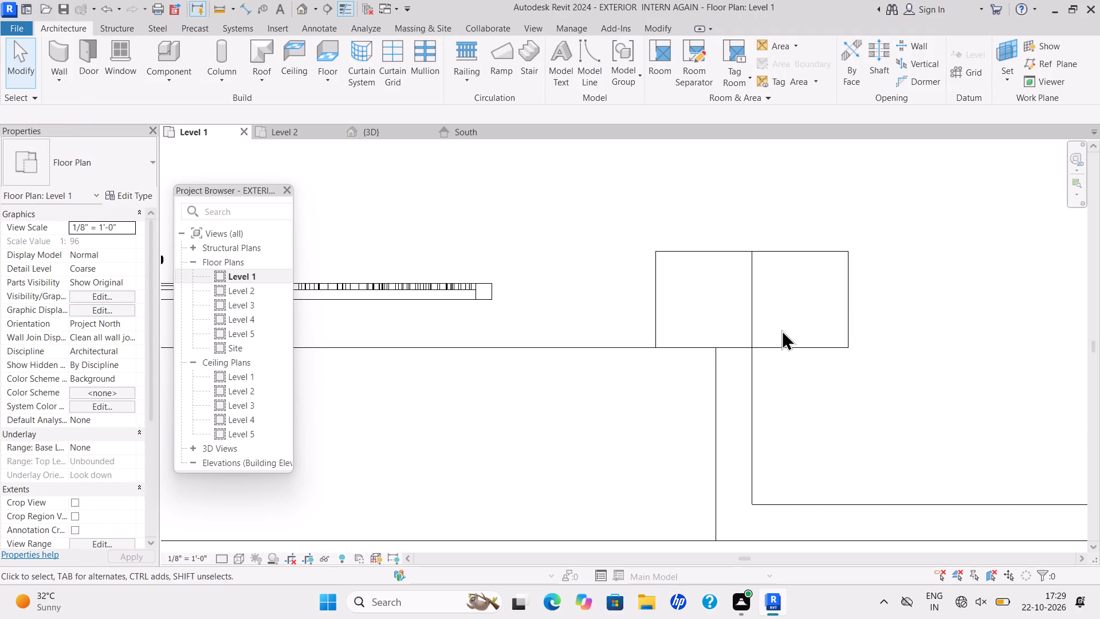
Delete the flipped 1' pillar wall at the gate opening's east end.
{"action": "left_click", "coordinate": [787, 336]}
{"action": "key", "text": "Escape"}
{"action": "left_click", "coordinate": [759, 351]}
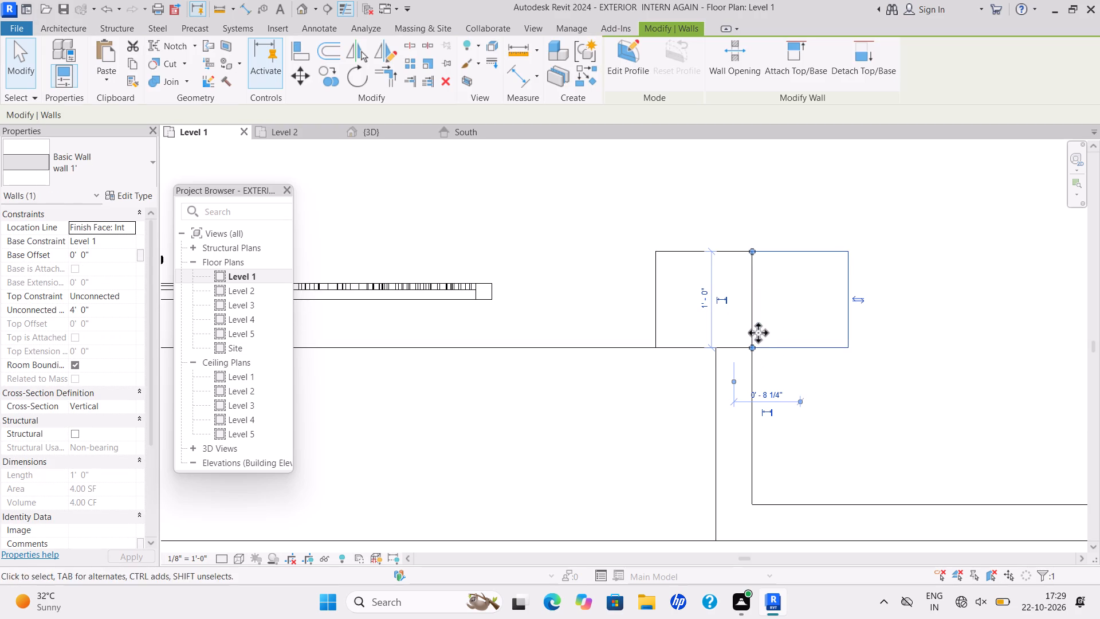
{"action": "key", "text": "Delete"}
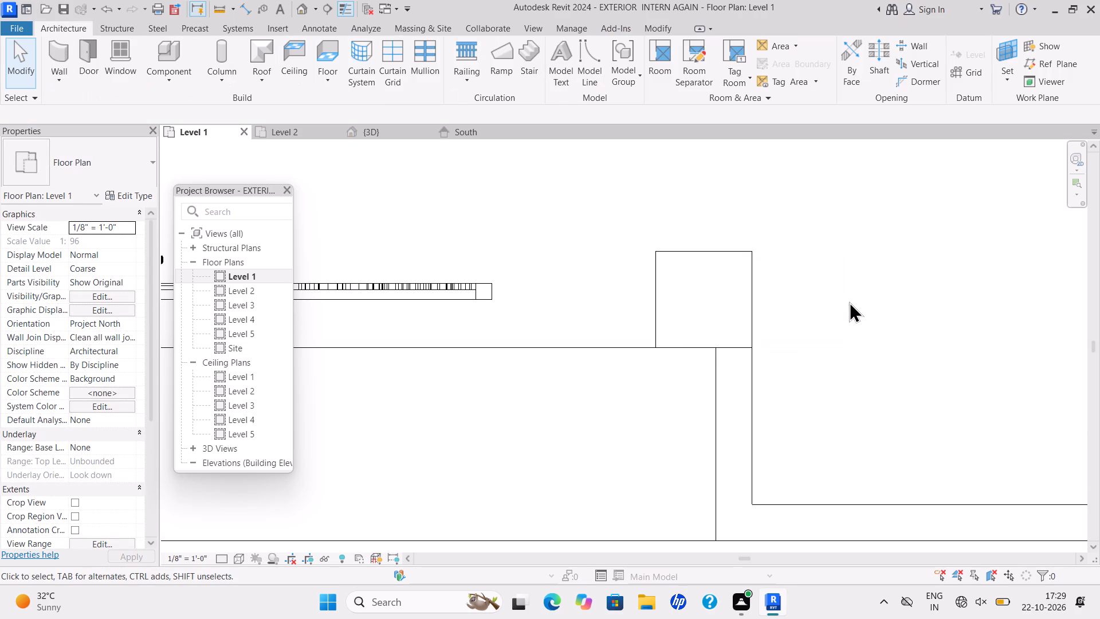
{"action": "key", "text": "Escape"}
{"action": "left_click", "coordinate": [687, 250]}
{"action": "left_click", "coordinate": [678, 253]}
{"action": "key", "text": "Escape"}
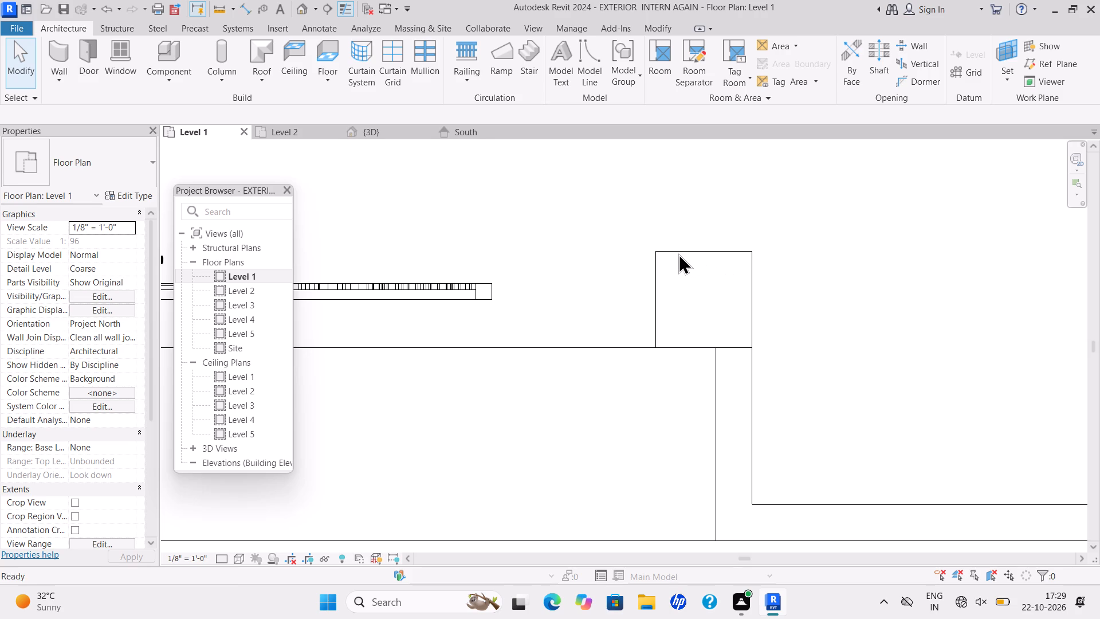
Examine the placed gate and the pillars on both sides of the boundary opening in the 3D view.
{"action": "scroll", "coordinate": [673, 263], "scroll_direction": "down", "scroll_amount": 4}
{"action": "left_click", "coordinate": [379, 127]}
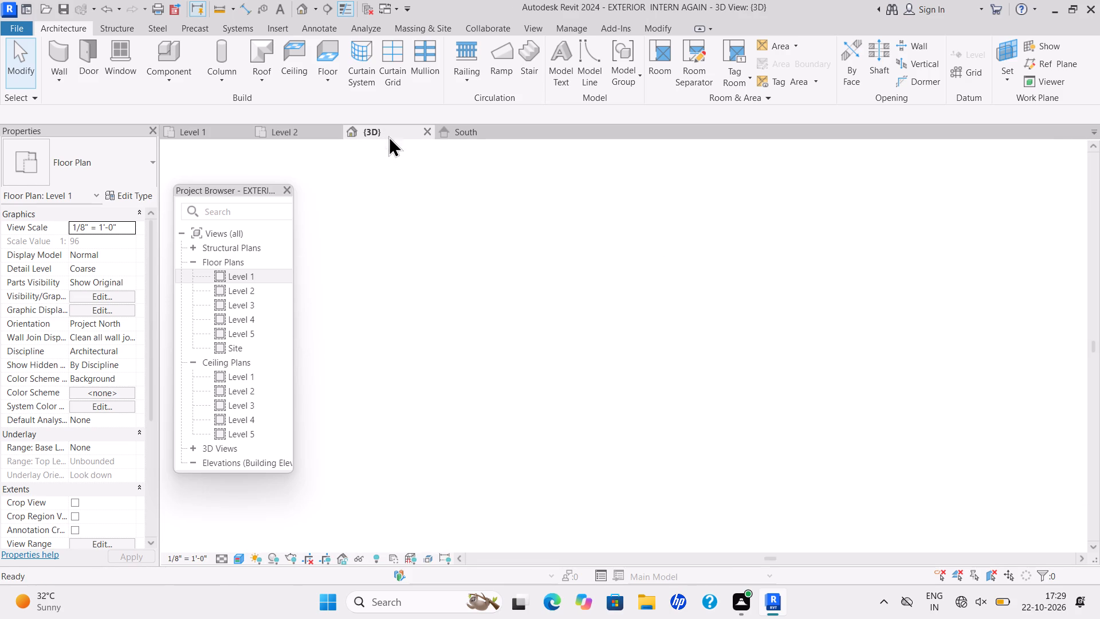
{"action": "scroll", "coordinate": [470, 215], "scroll_direction": "down", "scroll_amount": 1}
{"action": "scroll", "coordinate": [719, 350], "scroll_direction": "down", "scroll_amount": 4}
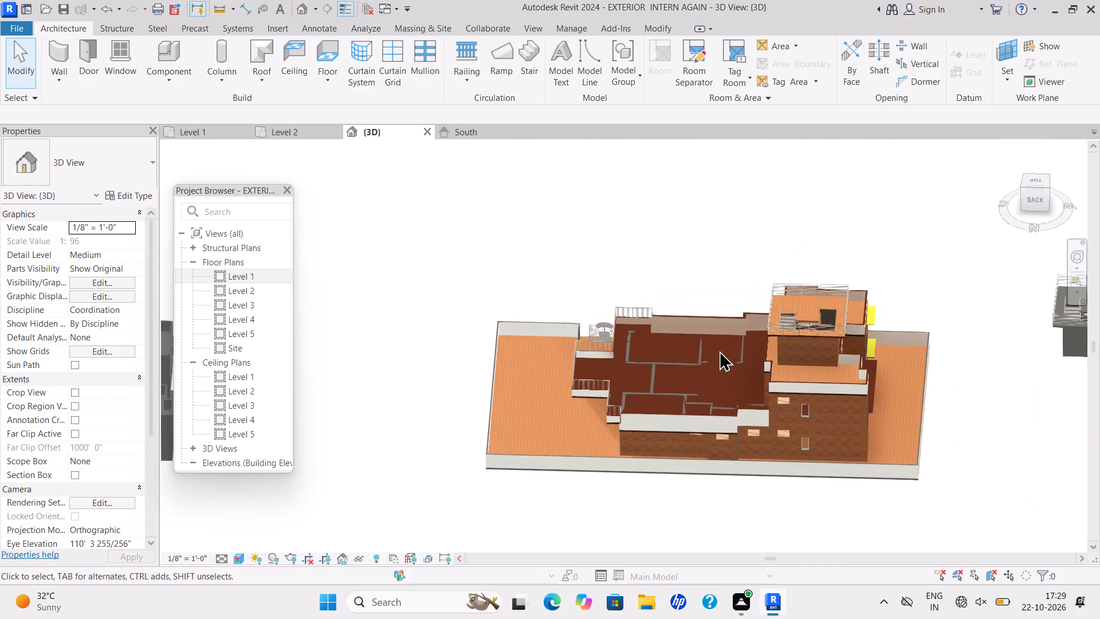
{"action": "middle_click_drag", "start_coordinate": [606, 433], "coordinate": [784, 399], "text": "shift"}
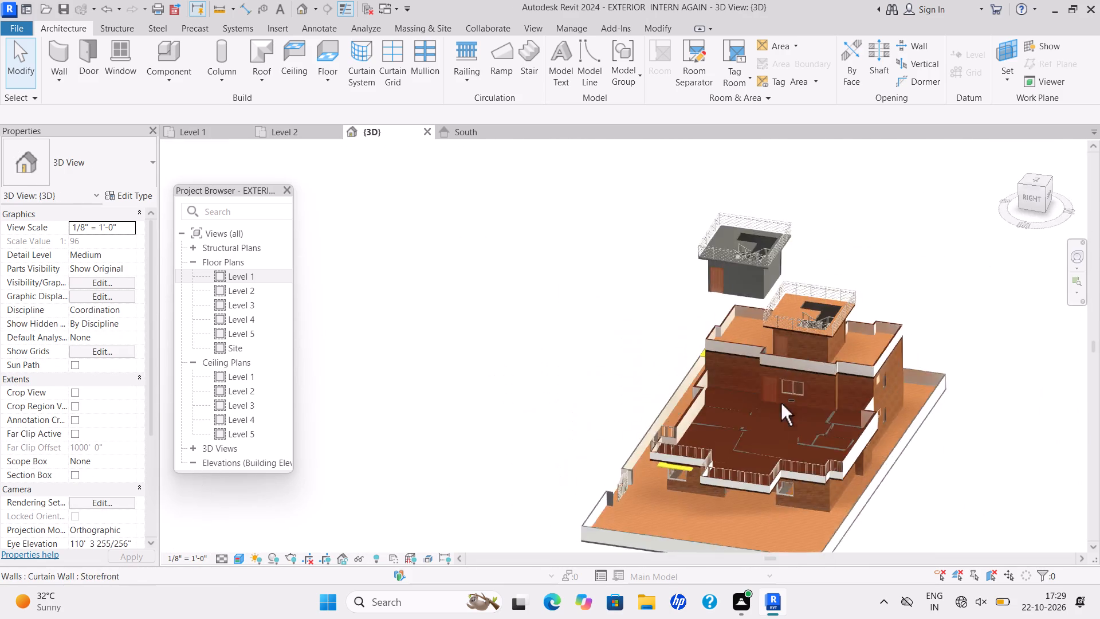
{"action": "scroll", "coordinate": [697, 480], "scroll_direction": "up", "scroll_amount": 1}
{"action": "middle_click_drag", "start_coordinate": [675, 531], "coordinate": [682, 539], "text": "shift"}
{"action": "middle_click_drag", "start_coordinate": [686, 543], "coordinate": [855, 507], "text": "shift"}
{"action": "scroll", "coordinate": [868, 473], "scroll_direction": "up", "scroll_amount": 1}
{"action": "middle_click_drag", "start_coordinate": [863, 467], "coordinate": [527, 428]}
{"action": "scroll", "coordinate": [527, 428], "scroll_direction": "up", "scroll_amount": 7}
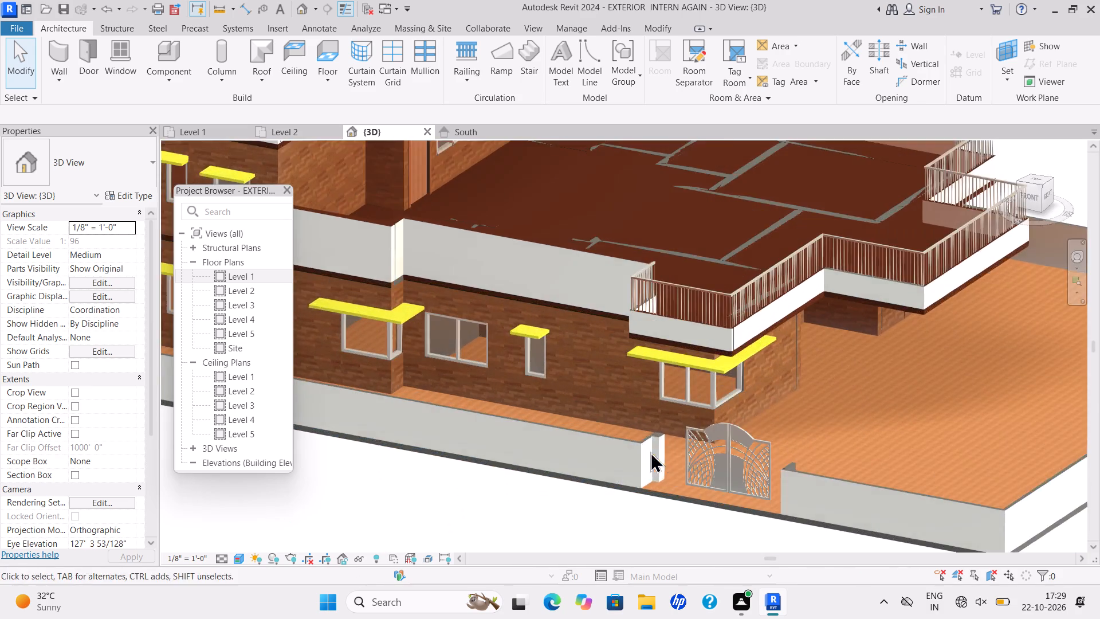
{"action": "scroll", "coordinate": [650, 452], "scroll_direction": "up", "scroll_amount": 3}
{"action": "middle_click_drag", "start_coordinate": [670, 448], "coordinate": [694, 449], "text": "shift"}
{"action": "scroll", "coordinate": [800, 442], "scroll_direction": "up", "scroll_amount": 1}
{"action": "scroll", "coordinate": [800, 442], "scroll_direction": "down", "scroll_amount": 4}
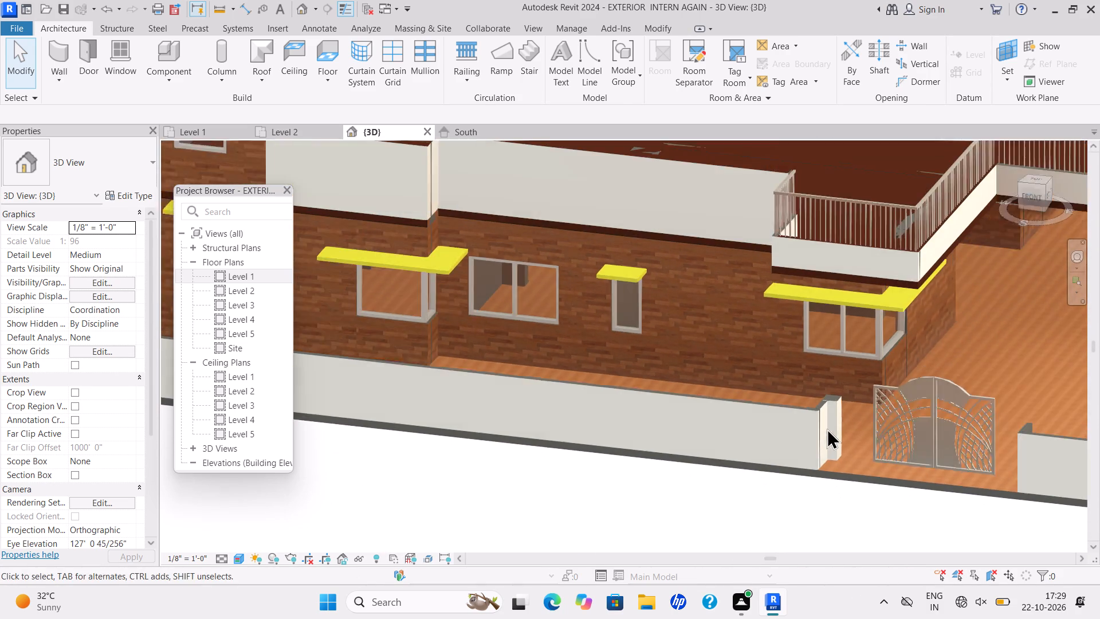
{"action": "scroll", "coordinate": [827, 427], "scroll_direction": "down", "scroll_amount": 1}
{"action": "middle_click_drag", "start_coordinate": [830, 427], "coordinate": [796, 422]}
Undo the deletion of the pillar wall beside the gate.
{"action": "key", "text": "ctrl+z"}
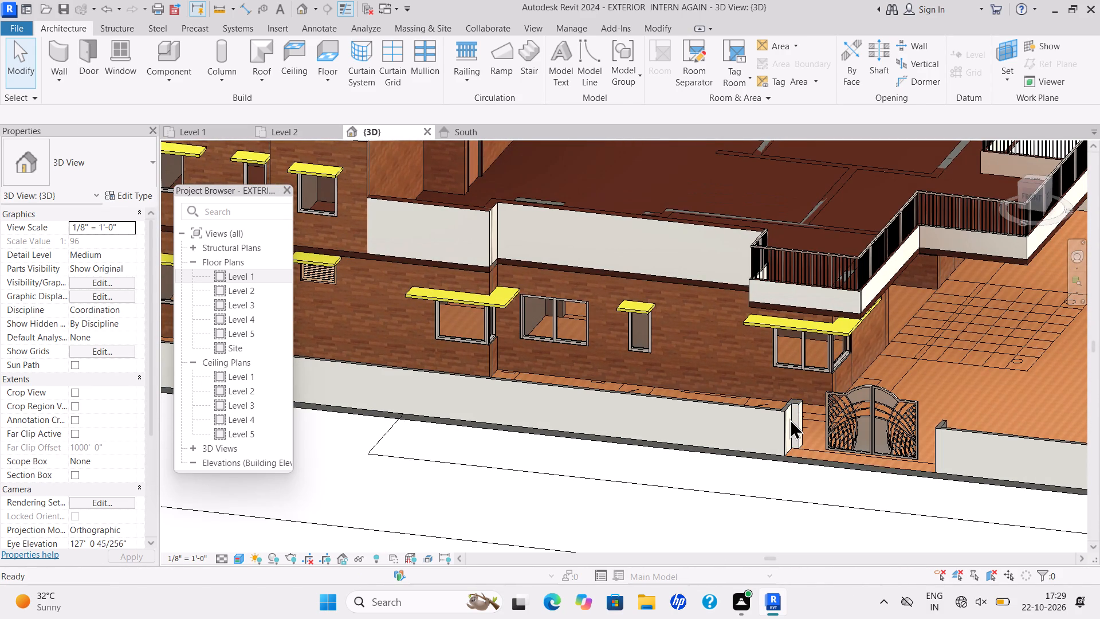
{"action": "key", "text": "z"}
Select the restored pillar wall in 3D and locate it on the Level 2 and Level 1 floor plans.
{"action": "scroll", "coordinate": [966, 403], "scroll_direction": "up", "scroll_amount": 4}
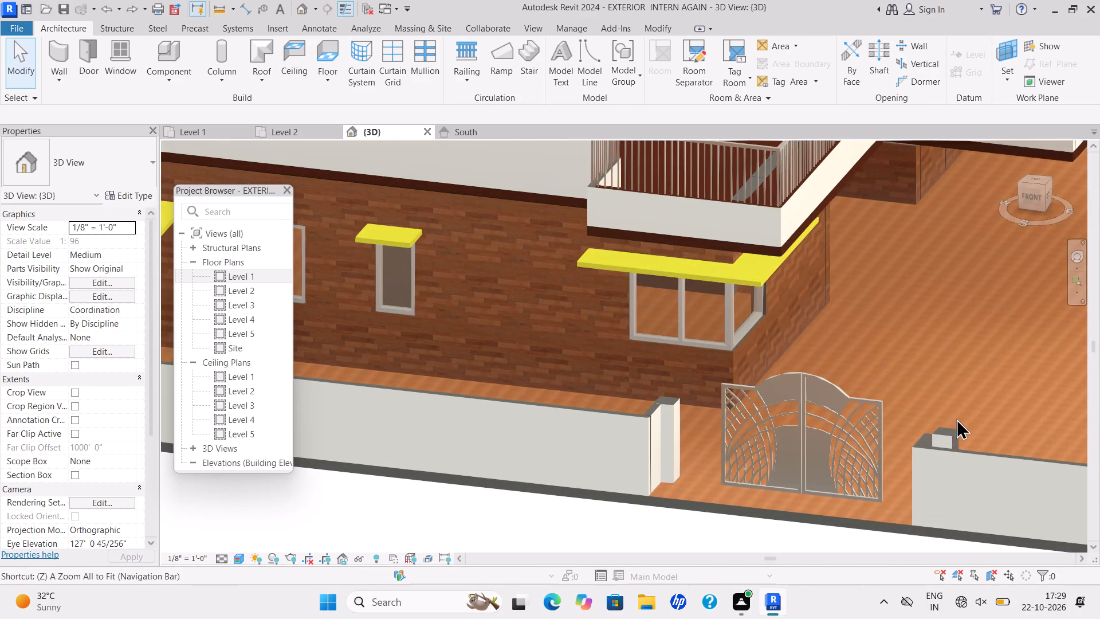
{"action": "scroll", "coordinate": [940, 440], "scroll_direction": "up", "scroll_amount": 2}
{"action": "left_click", "coordinate": [940, 440]}
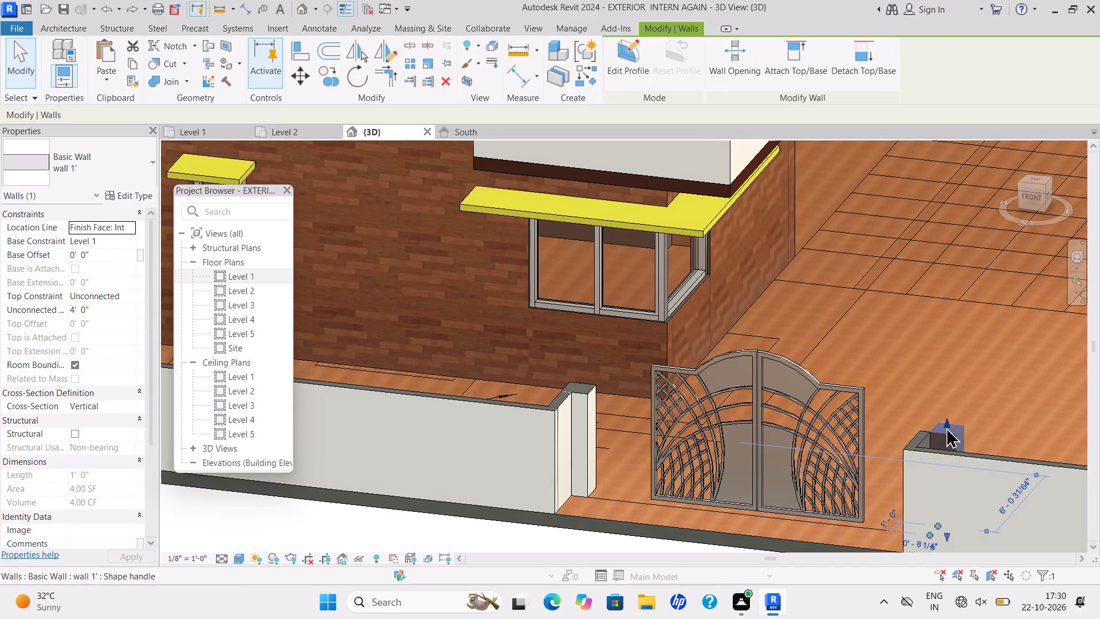
{"action": "left_click", "coordinate": [283, 126]}
{"action": "scroll", "coordinate": [546, 282], "scroll_direction": "down", "scroll_amount": 16}
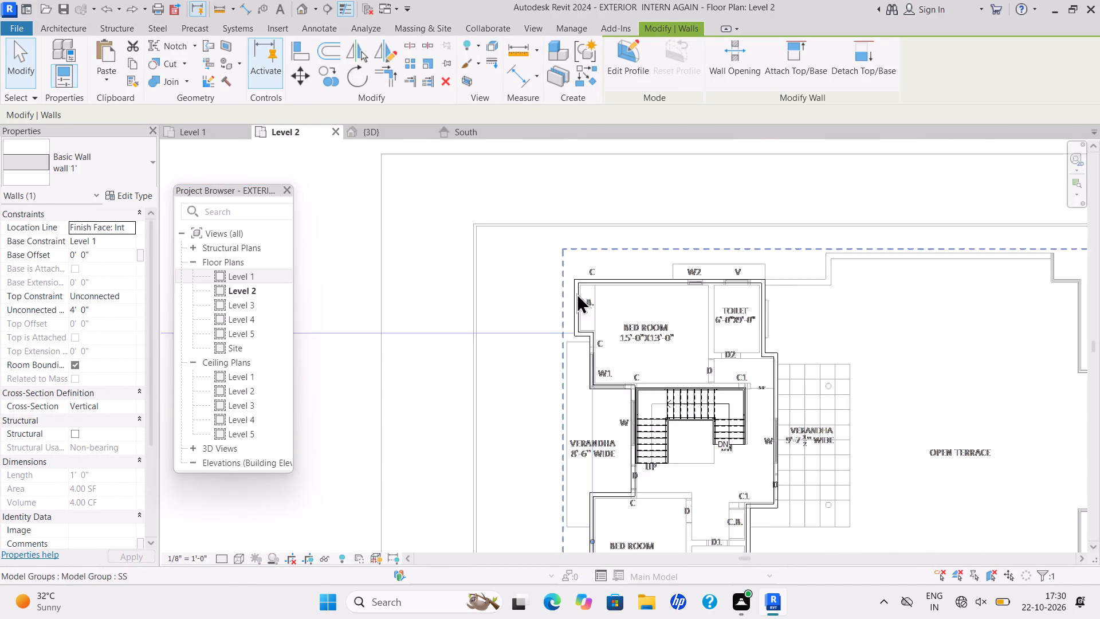
{"action": "scroll", "coordinate": [687, 374], "scroll_direction": "down", "scroll_amount": 4}
{"action": "middle_click_drag", "start_coordinate": [684, 372], "coordinate": [581, 315]}
{"action": "scroll", "coordinate": [512, 347], "scroll_direction": "down", "scroll_amount": 4}
{"action": "middle_click_drag", "start_coordinate": [539, 346], "coordinate": [694, 312]}
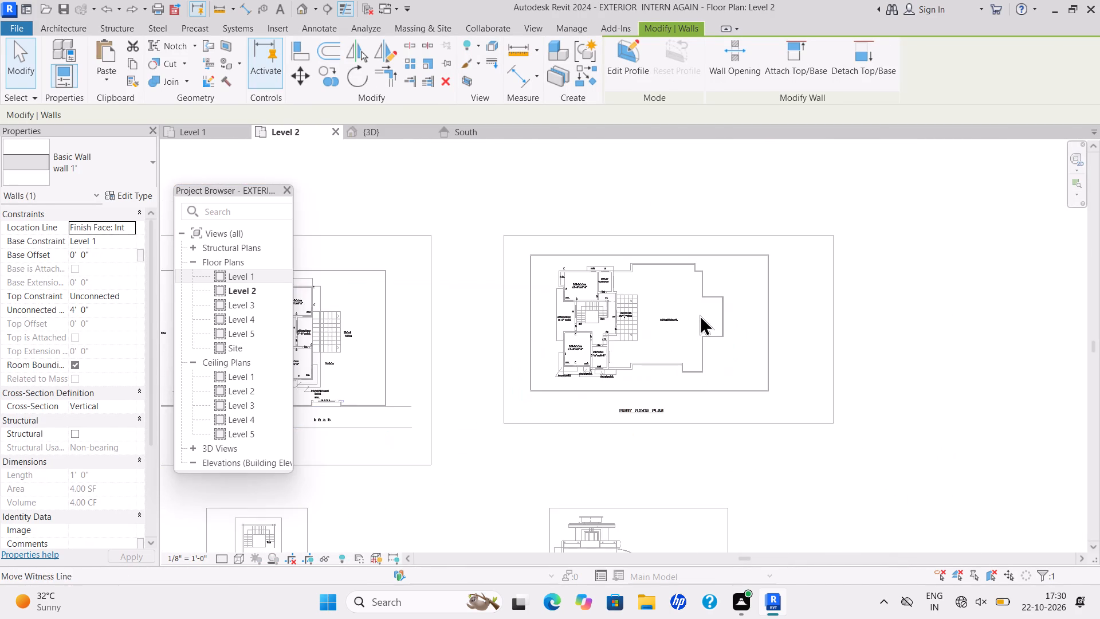
{"action": "scroll", "coordinate": [484, 374], "scroll_direction": "up", "scroll_amount": 1}
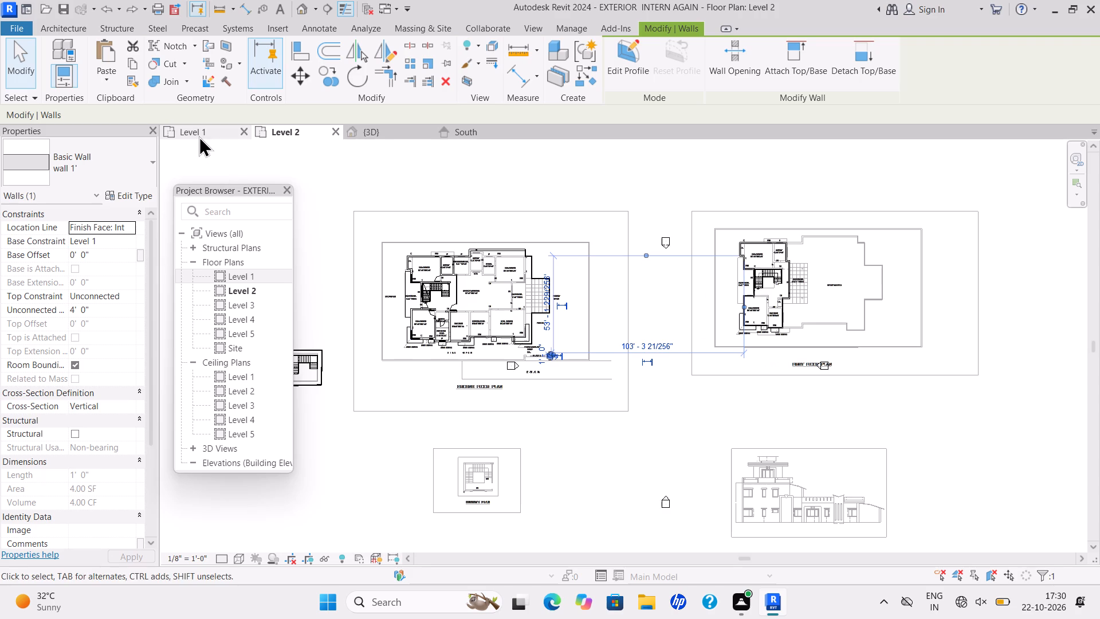
{"action": "left_click", "coordinate": [199, 135]}
{"action": "scroll", "coordinate": [494, 262], "scroll_direction": "down", "scroll_amount": 6}
{"action": "scroll", "coordinate": [666, 253], "scroll_direction": "up", "scroll_amount": 2}
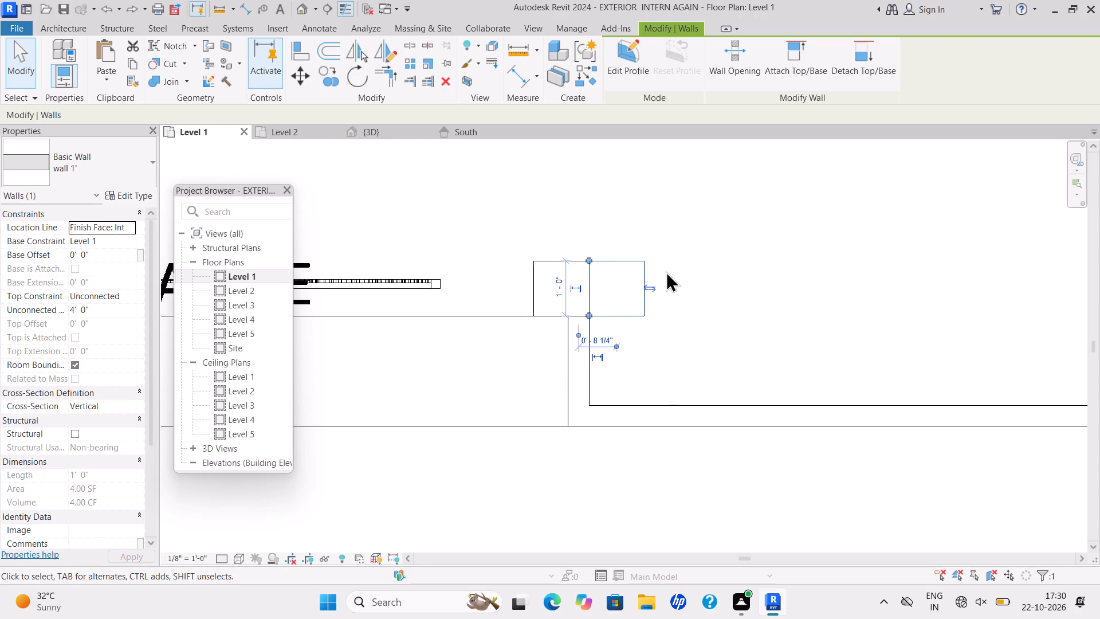
{"action": "scroll", "coordinate": [646, 299], "scroll_direction": "down", "scroll_amount": 3}
{"action": "middle_click_drag", "start_coordinate": [656, 301], "coordinate": [678, 305]}
{"action": "middle_click", "coordinate": [679, 305]}
{"action": "key", "text": "Escape"}
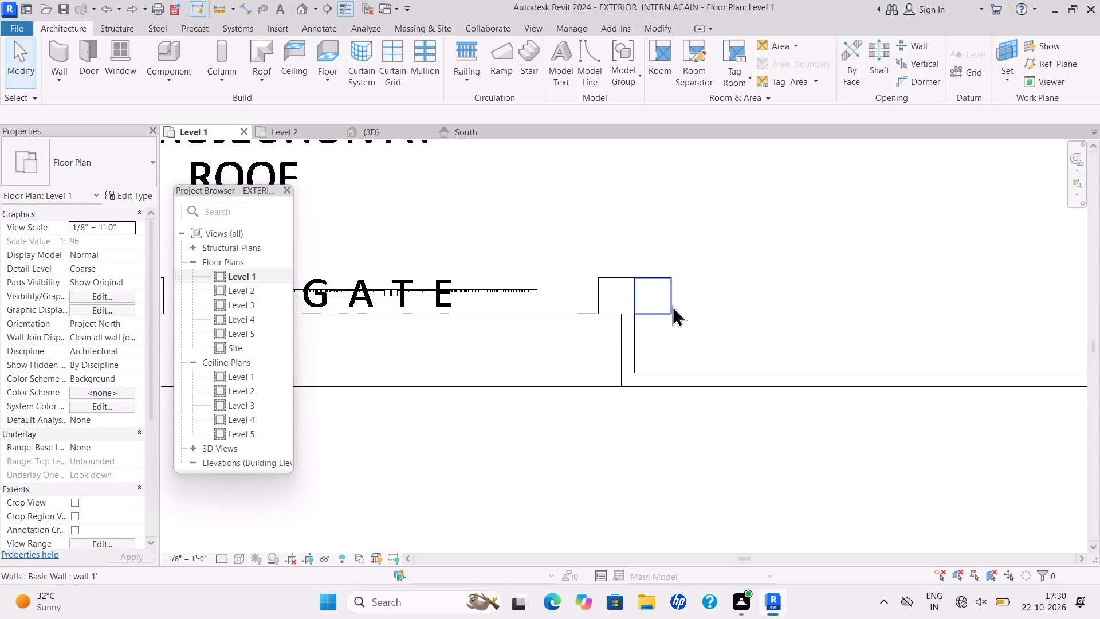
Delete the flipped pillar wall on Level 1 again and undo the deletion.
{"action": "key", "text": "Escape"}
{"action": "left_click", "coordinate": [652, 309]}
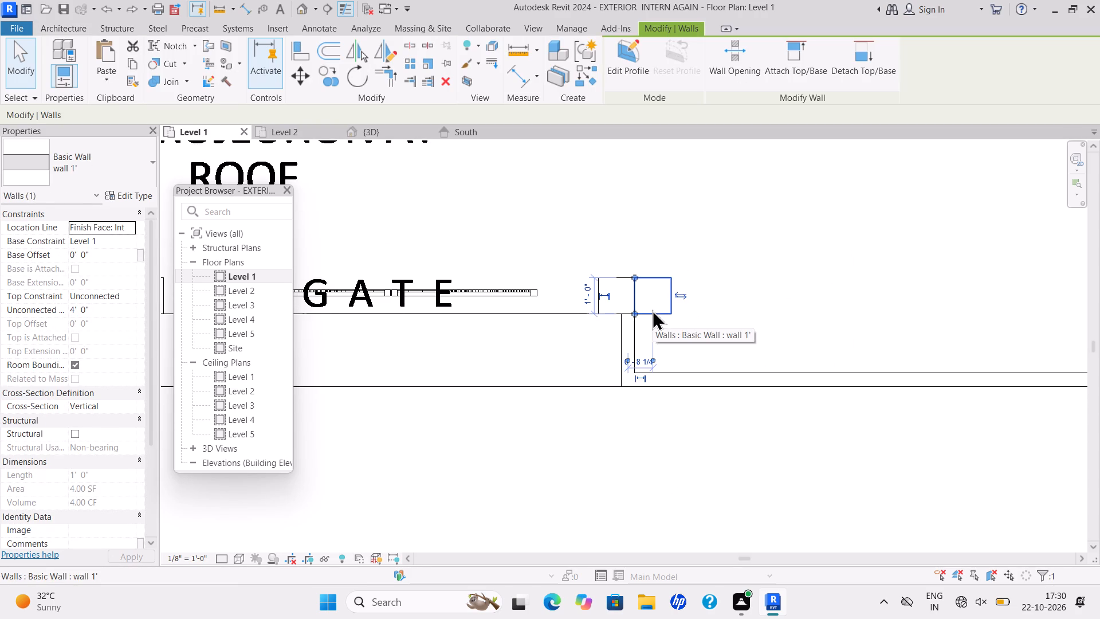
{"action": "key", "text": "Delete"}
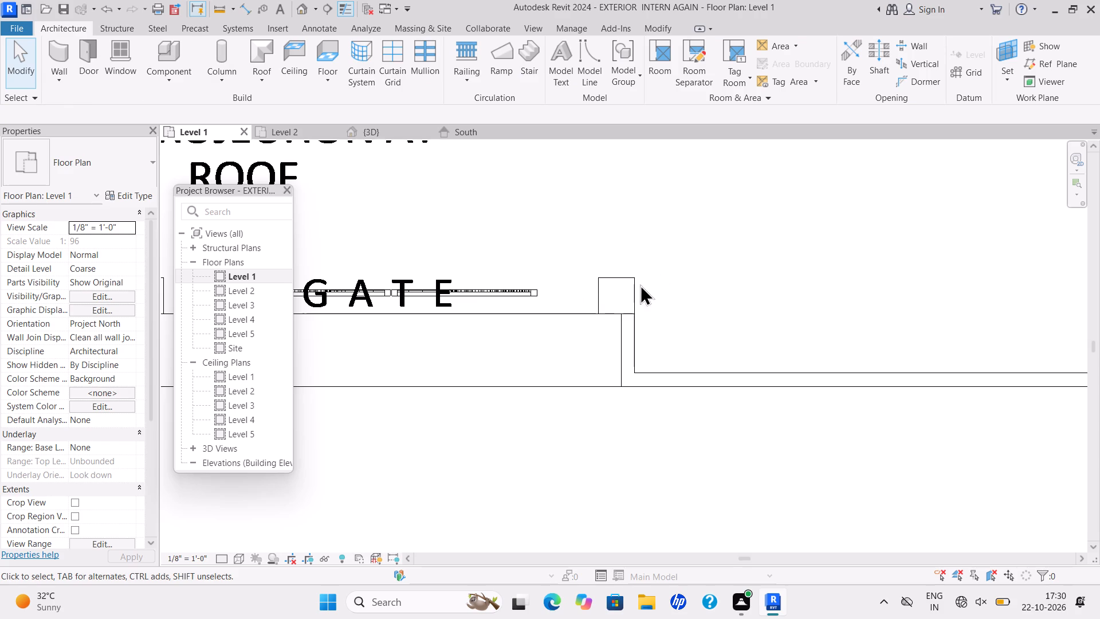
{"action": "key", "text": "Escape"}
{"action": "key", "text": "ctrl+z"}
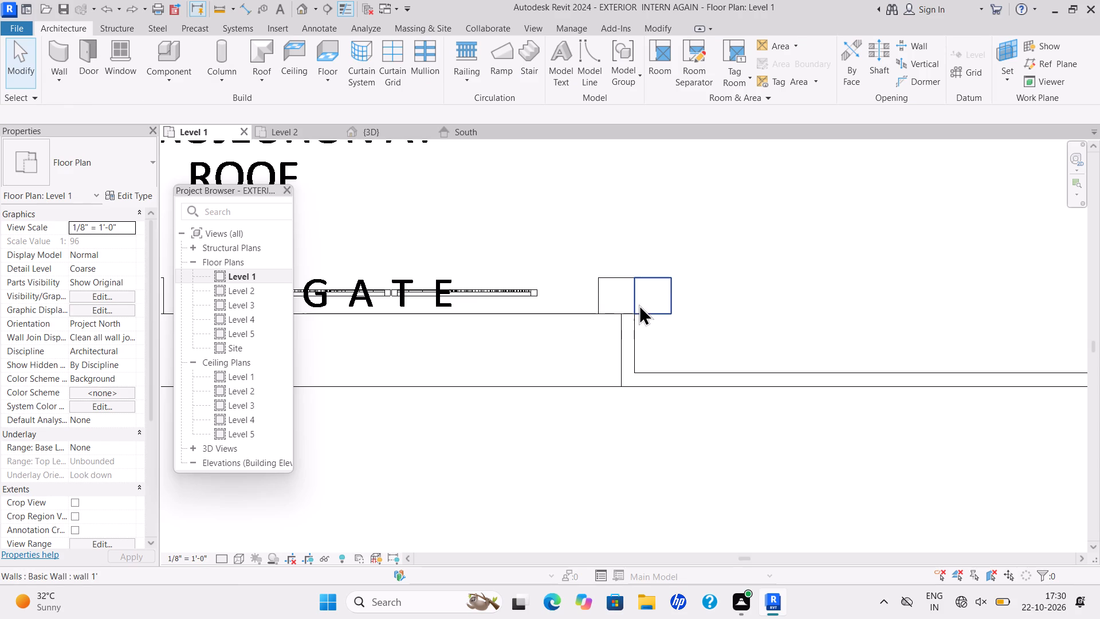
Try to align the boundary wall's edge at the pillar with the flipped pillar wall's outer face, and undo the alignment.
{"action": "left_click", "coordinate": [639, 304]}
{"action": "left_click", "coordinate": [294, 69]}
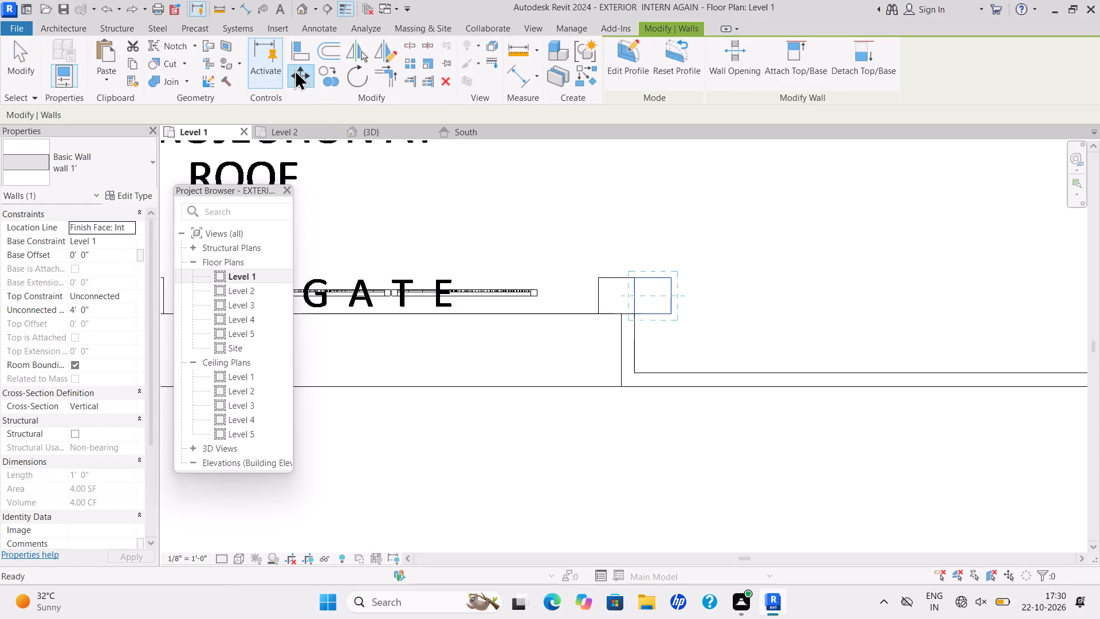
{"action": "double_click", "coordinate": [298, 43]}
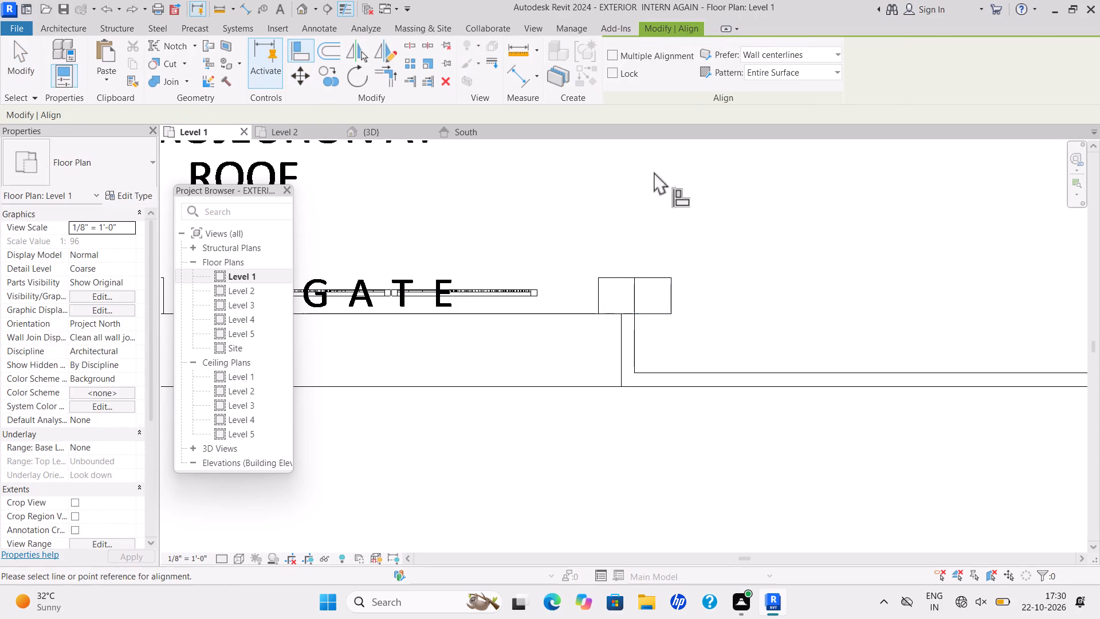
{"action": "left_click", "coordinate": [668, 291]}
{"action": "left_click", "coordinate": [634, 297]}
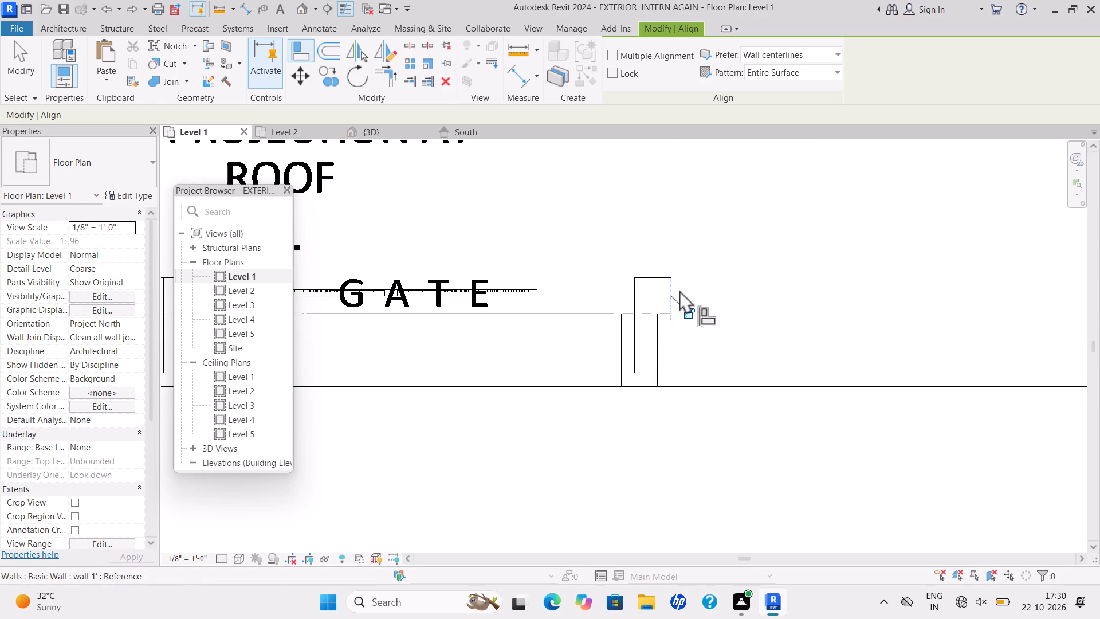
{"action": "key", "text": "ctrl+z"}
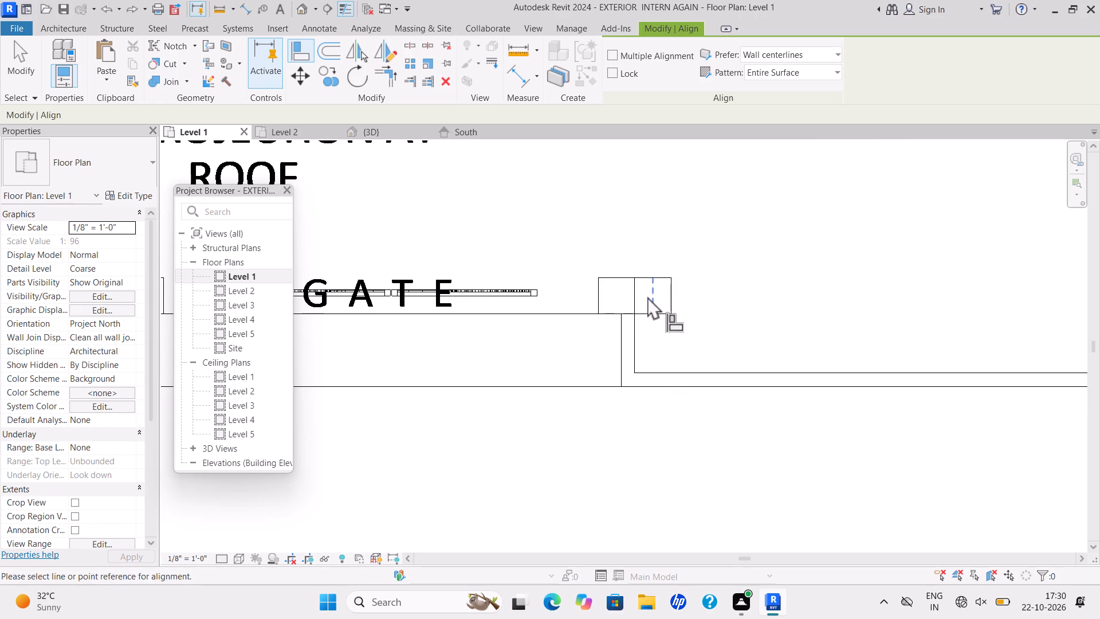
Align the outer pillar wall's gate-side face with the adjoining pillar wall's gate-side face on the Level 1 plan.
{"action": "left_click", "coordinate": [303, 52]}
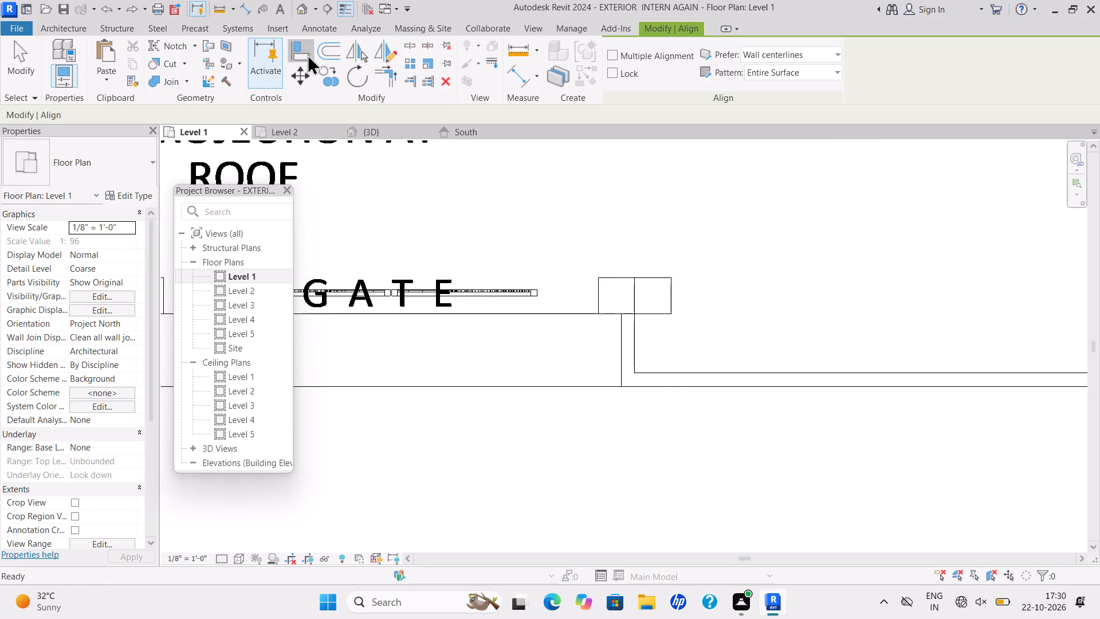
{"action": "scroll", "coordinate": [633, 299], "scroll_direction": "up", "scroll_amount": 3}
{"action": "left_click", "coordinate": [585, 304]}
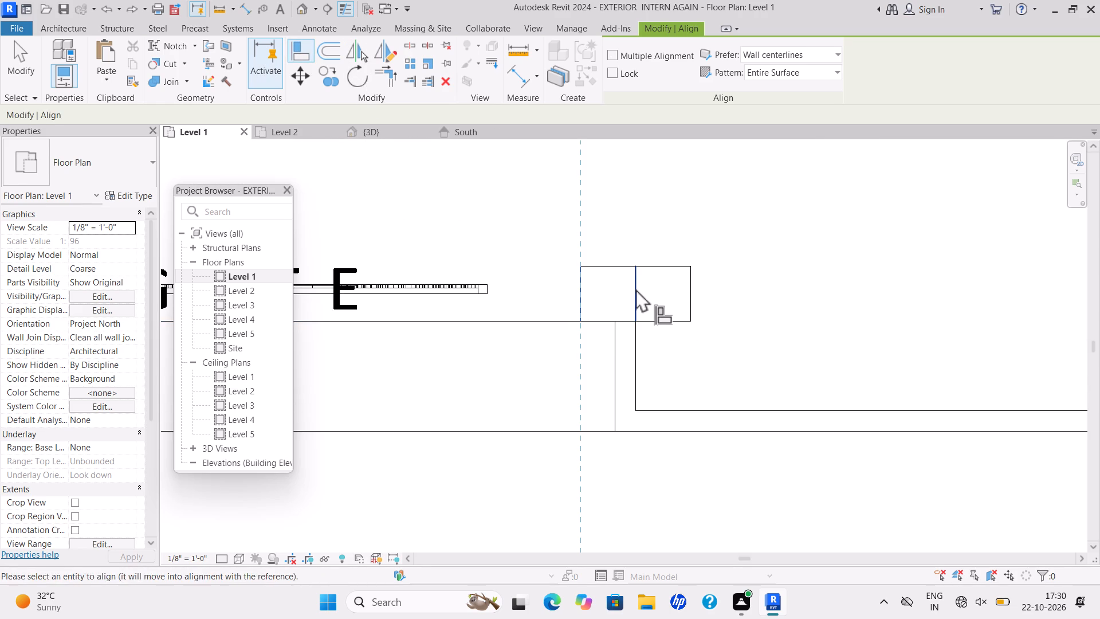
{"action": "left_click", "coordinate": [639, 288]}
{"action": "scroll", "coordinate": [655, 284], "scroll_direction": "down", "scroll_amount": 5}
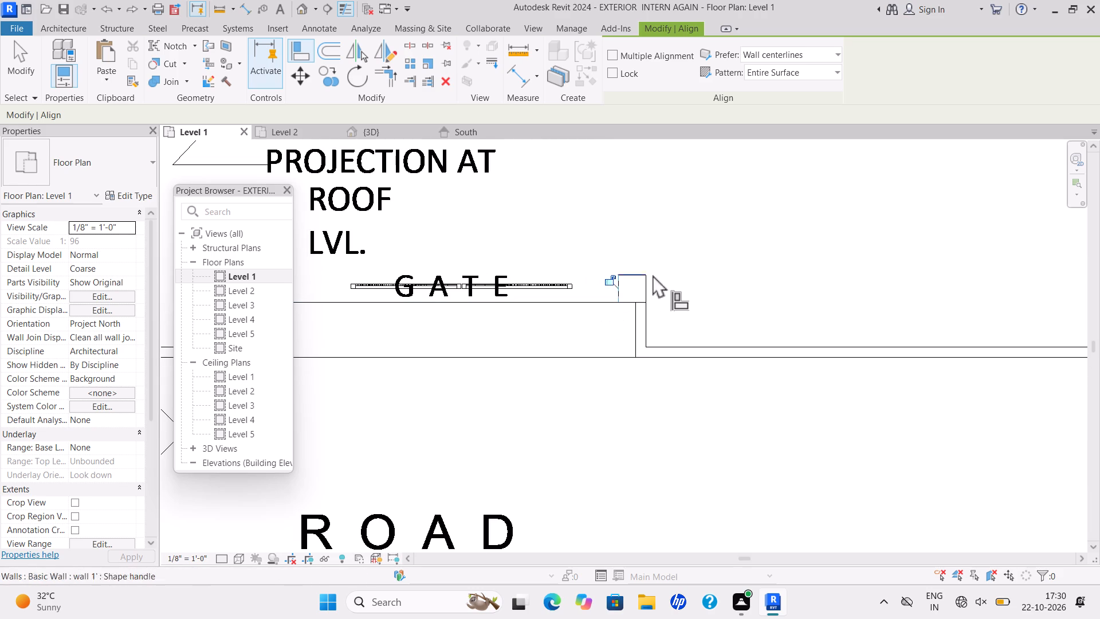
{"action": "key", "text": "Escape"}
{"action": "key", "text": "Escape"}
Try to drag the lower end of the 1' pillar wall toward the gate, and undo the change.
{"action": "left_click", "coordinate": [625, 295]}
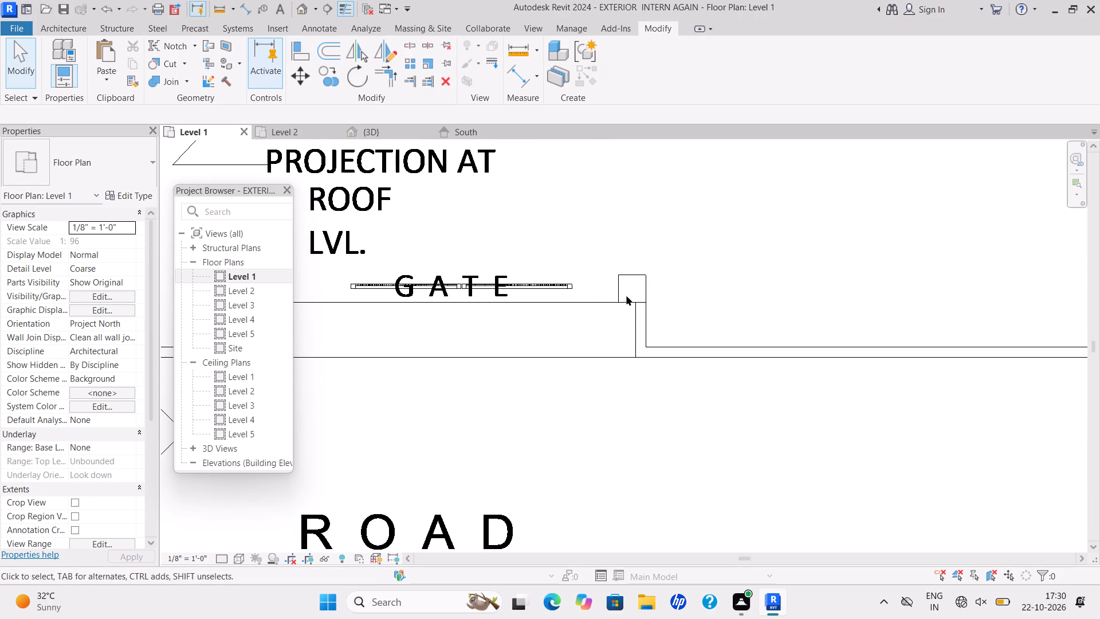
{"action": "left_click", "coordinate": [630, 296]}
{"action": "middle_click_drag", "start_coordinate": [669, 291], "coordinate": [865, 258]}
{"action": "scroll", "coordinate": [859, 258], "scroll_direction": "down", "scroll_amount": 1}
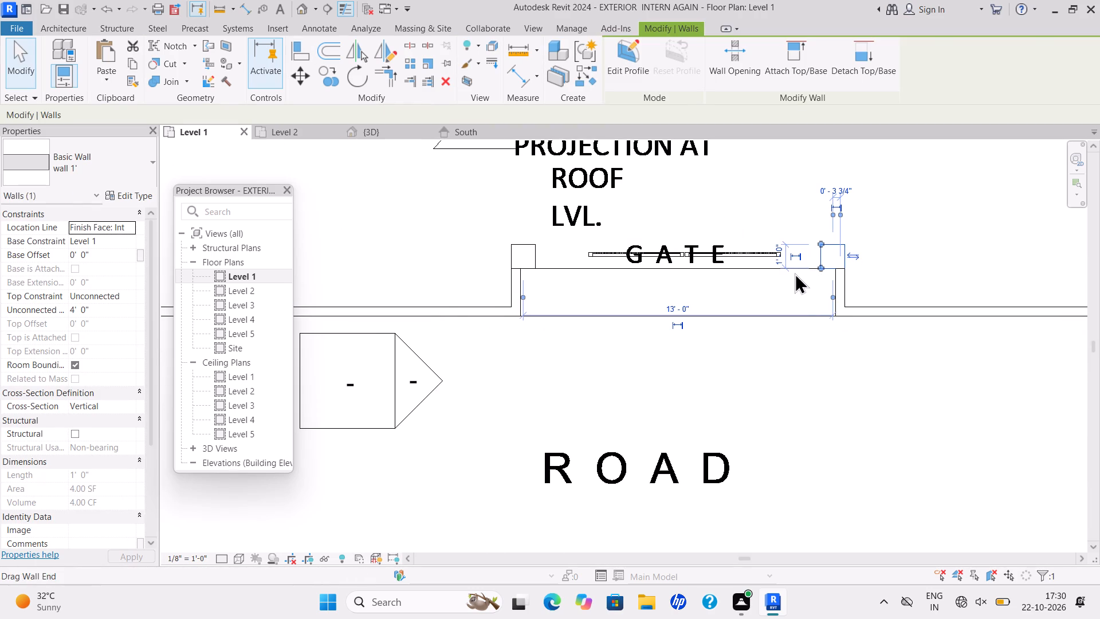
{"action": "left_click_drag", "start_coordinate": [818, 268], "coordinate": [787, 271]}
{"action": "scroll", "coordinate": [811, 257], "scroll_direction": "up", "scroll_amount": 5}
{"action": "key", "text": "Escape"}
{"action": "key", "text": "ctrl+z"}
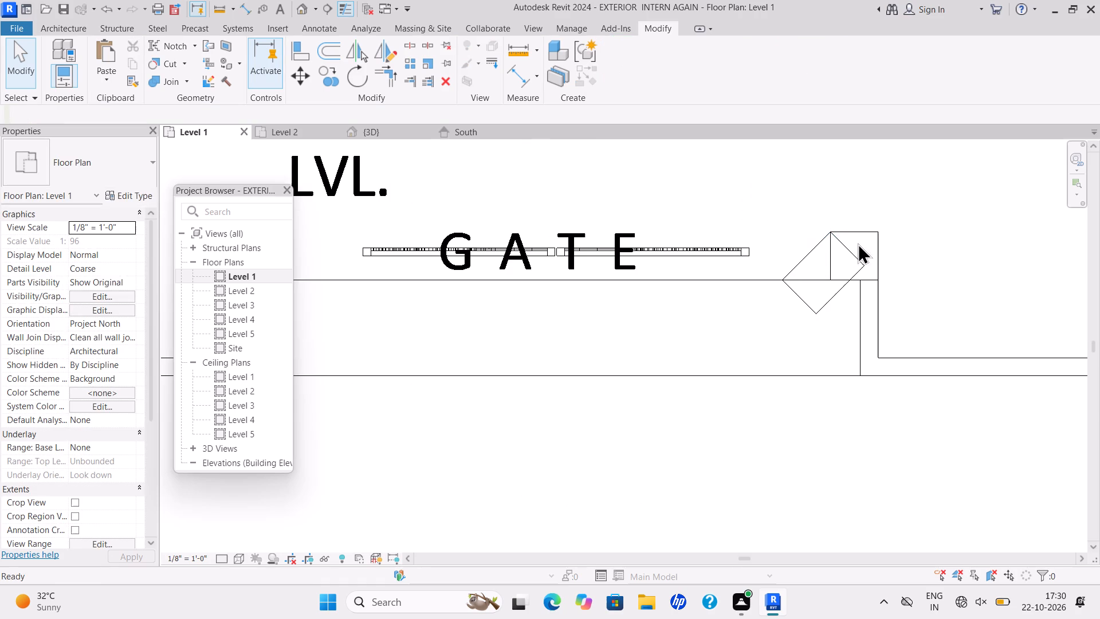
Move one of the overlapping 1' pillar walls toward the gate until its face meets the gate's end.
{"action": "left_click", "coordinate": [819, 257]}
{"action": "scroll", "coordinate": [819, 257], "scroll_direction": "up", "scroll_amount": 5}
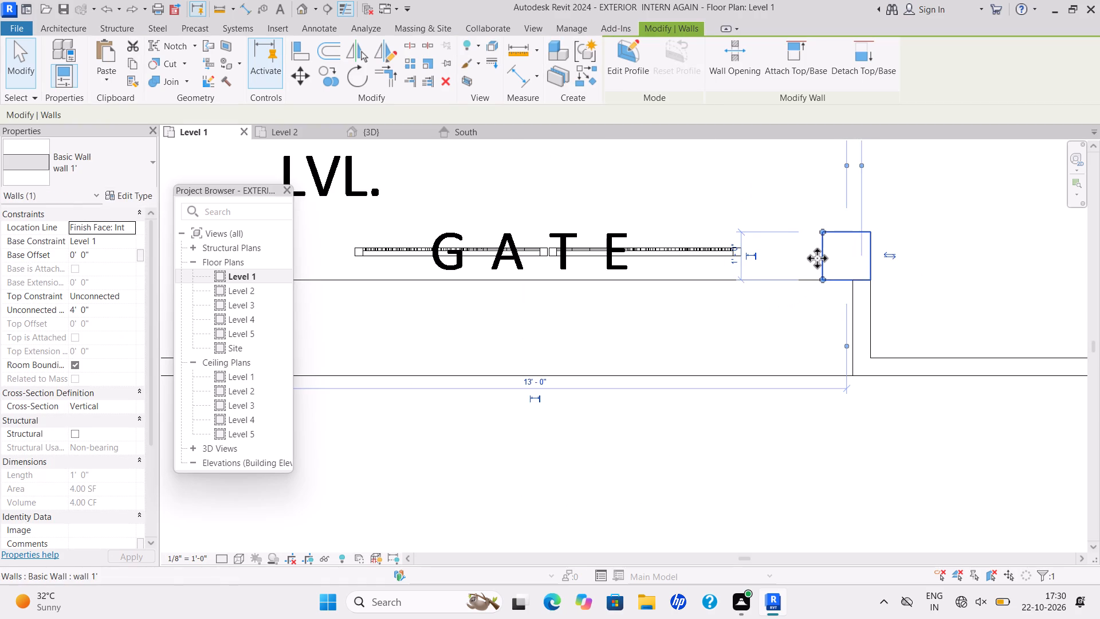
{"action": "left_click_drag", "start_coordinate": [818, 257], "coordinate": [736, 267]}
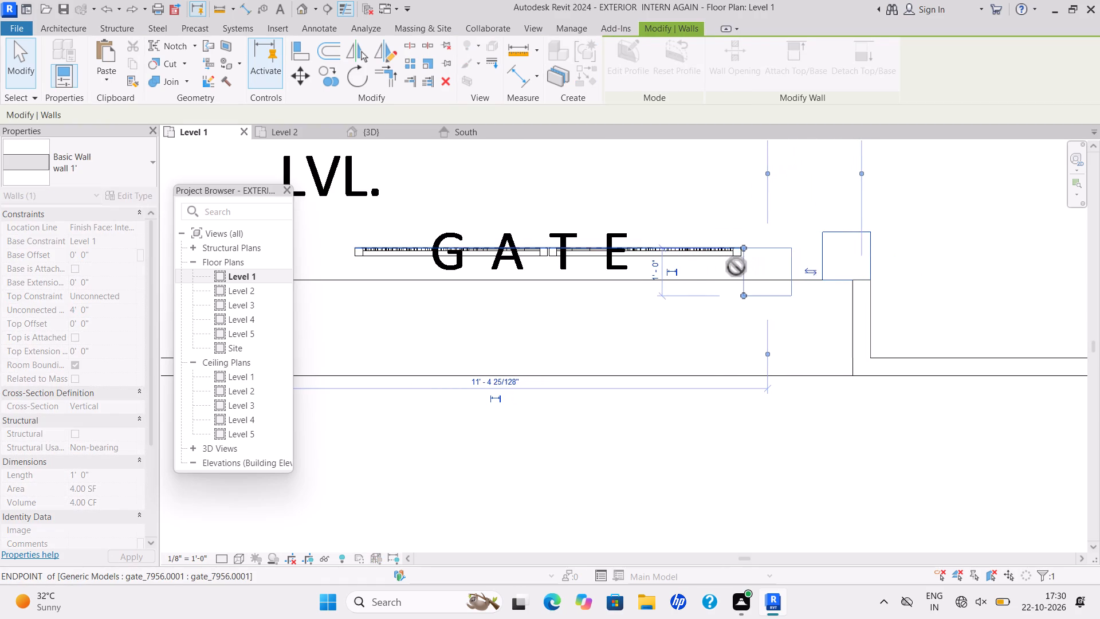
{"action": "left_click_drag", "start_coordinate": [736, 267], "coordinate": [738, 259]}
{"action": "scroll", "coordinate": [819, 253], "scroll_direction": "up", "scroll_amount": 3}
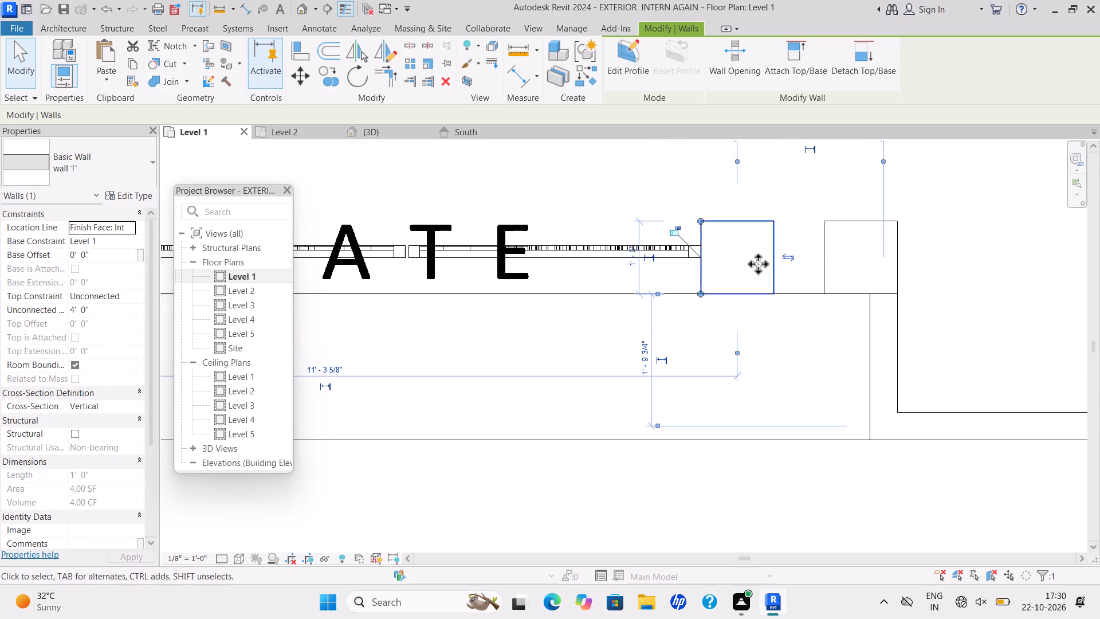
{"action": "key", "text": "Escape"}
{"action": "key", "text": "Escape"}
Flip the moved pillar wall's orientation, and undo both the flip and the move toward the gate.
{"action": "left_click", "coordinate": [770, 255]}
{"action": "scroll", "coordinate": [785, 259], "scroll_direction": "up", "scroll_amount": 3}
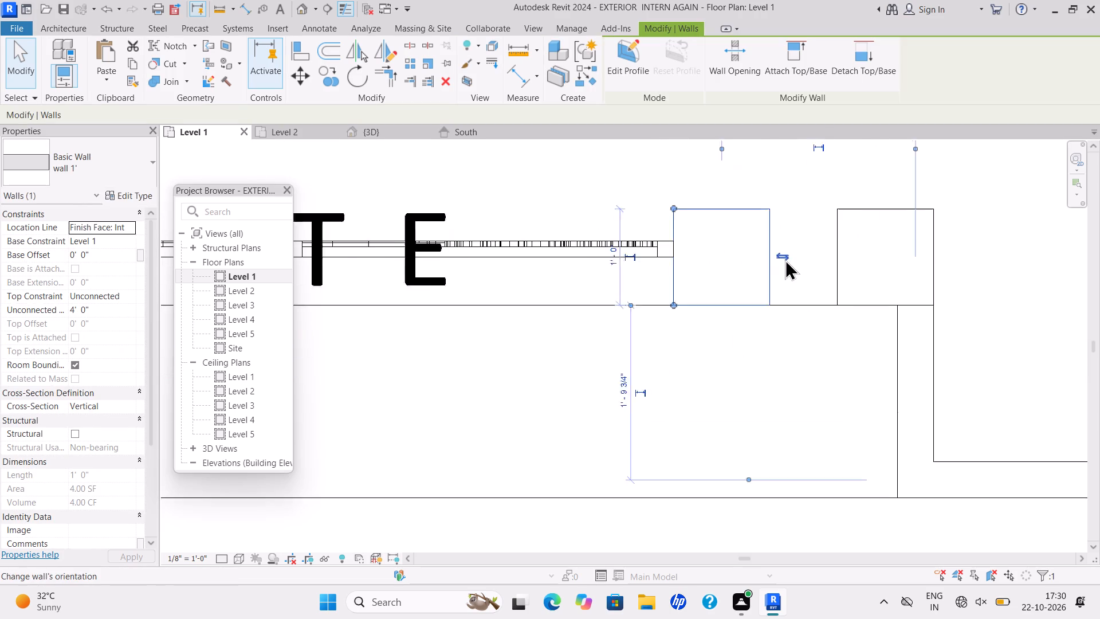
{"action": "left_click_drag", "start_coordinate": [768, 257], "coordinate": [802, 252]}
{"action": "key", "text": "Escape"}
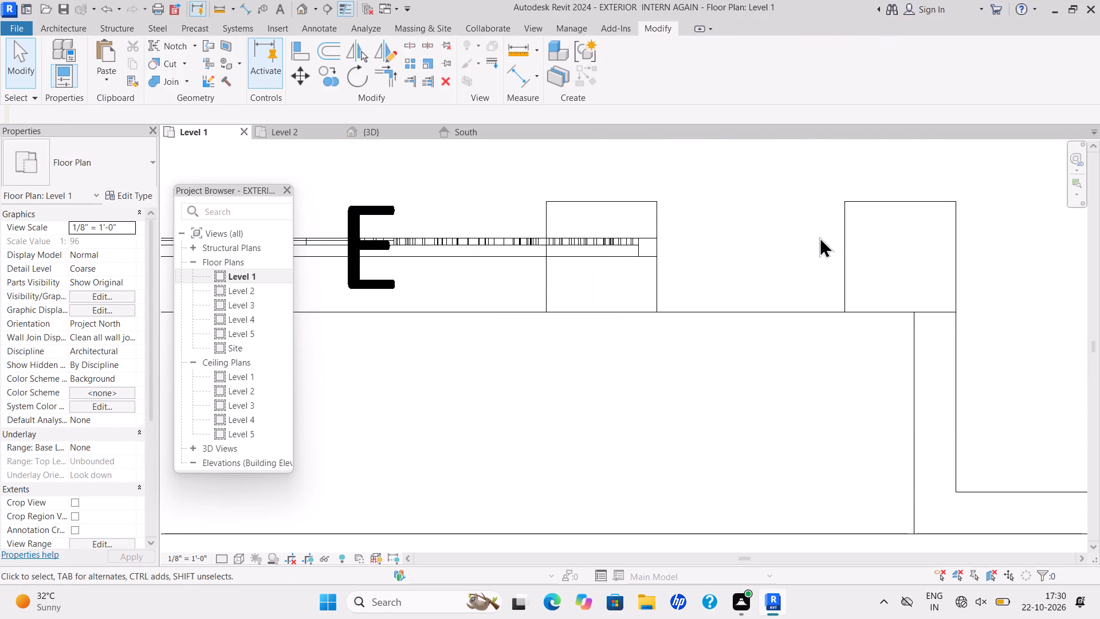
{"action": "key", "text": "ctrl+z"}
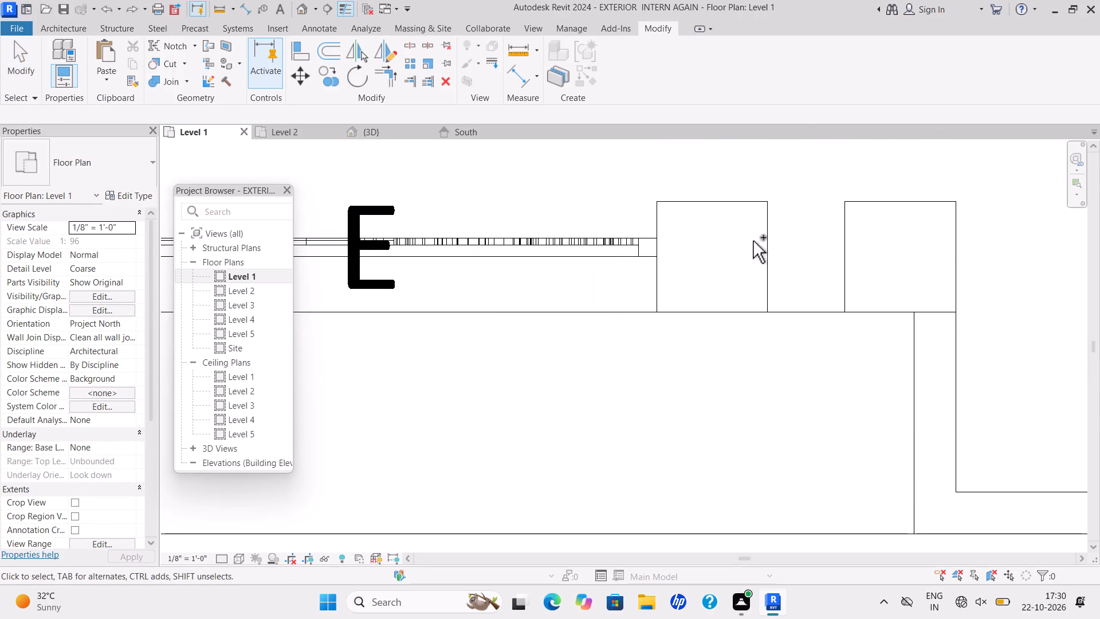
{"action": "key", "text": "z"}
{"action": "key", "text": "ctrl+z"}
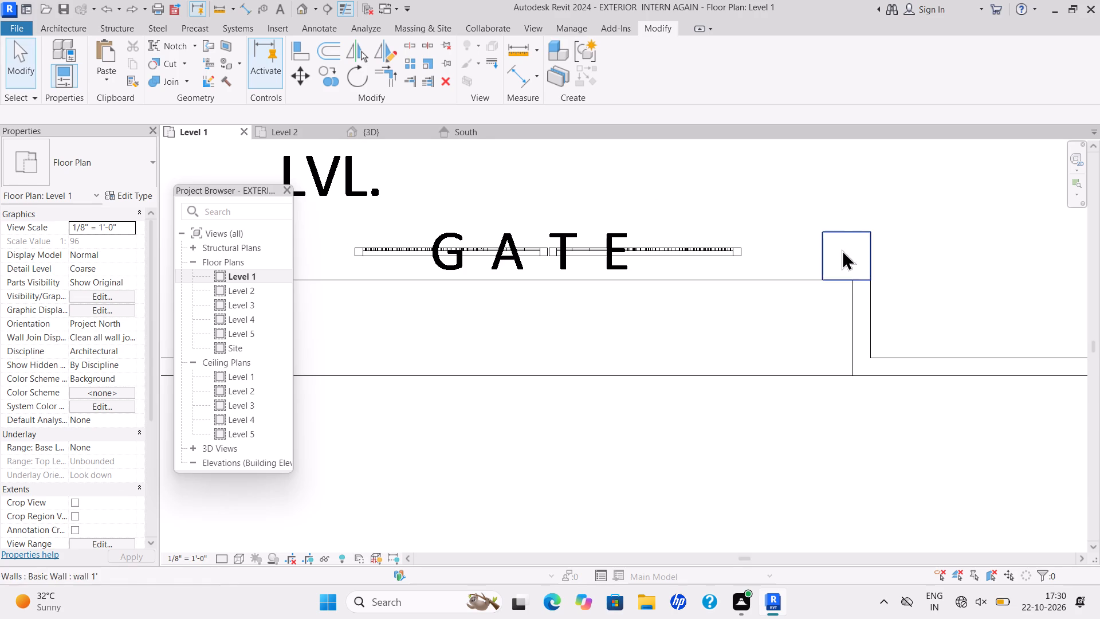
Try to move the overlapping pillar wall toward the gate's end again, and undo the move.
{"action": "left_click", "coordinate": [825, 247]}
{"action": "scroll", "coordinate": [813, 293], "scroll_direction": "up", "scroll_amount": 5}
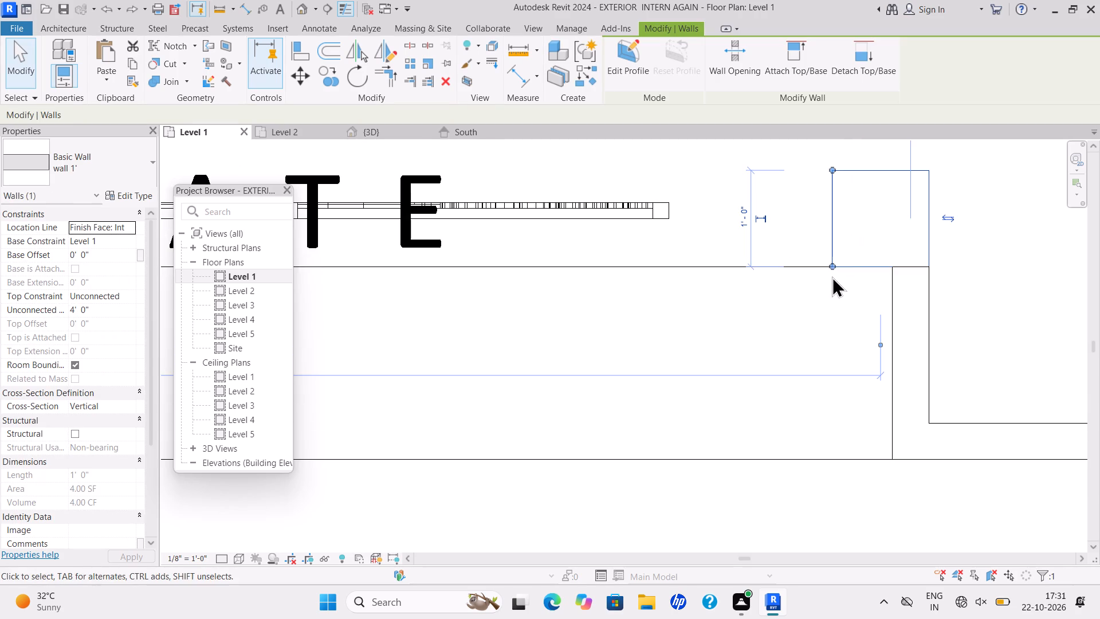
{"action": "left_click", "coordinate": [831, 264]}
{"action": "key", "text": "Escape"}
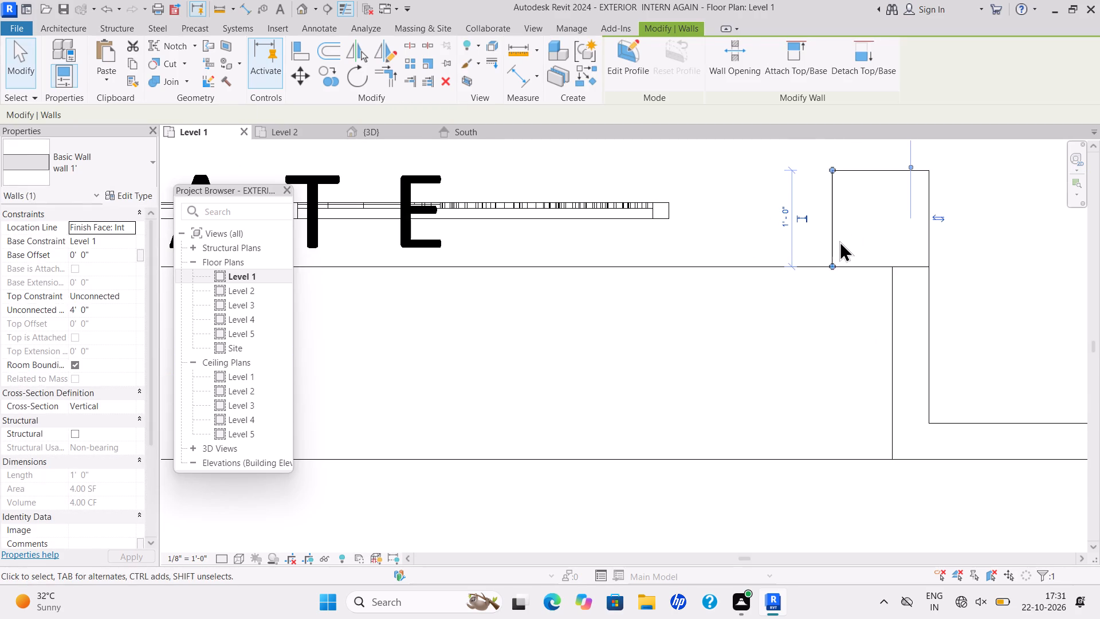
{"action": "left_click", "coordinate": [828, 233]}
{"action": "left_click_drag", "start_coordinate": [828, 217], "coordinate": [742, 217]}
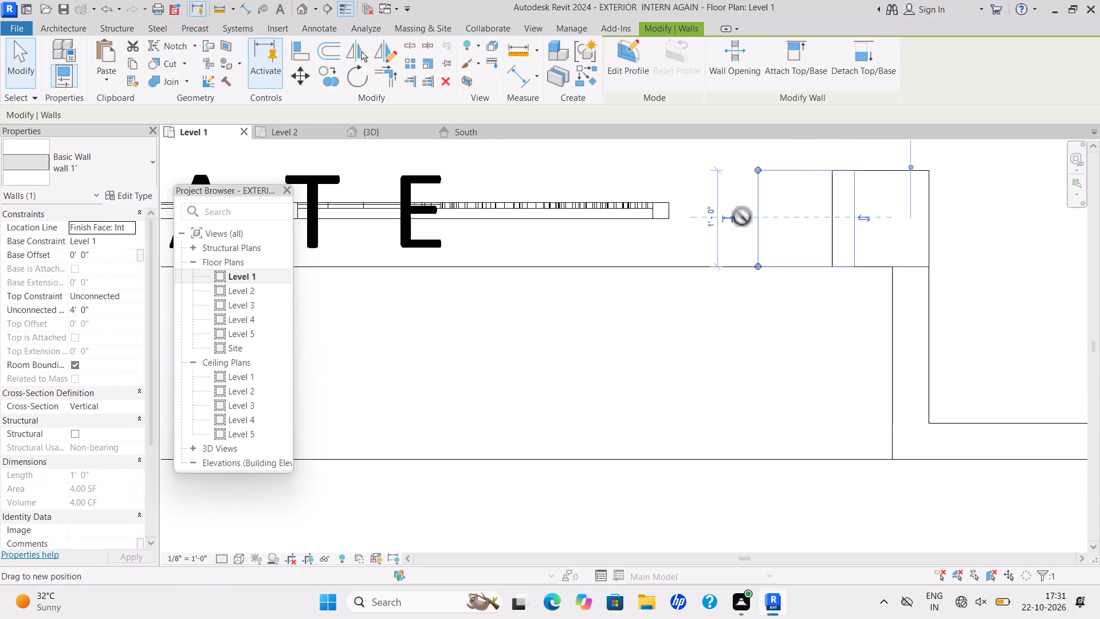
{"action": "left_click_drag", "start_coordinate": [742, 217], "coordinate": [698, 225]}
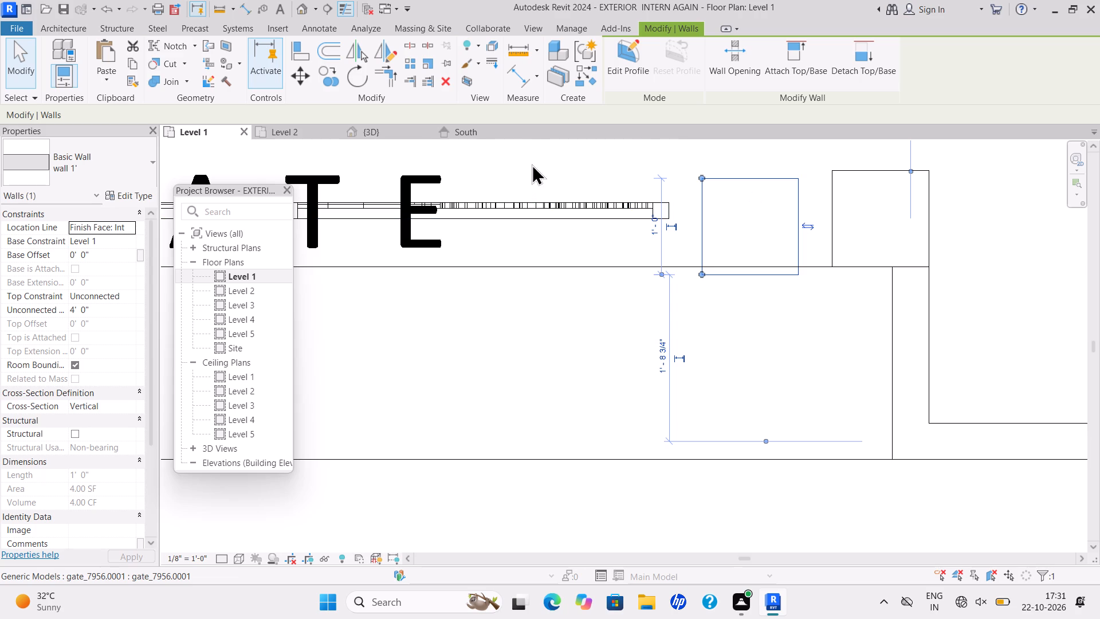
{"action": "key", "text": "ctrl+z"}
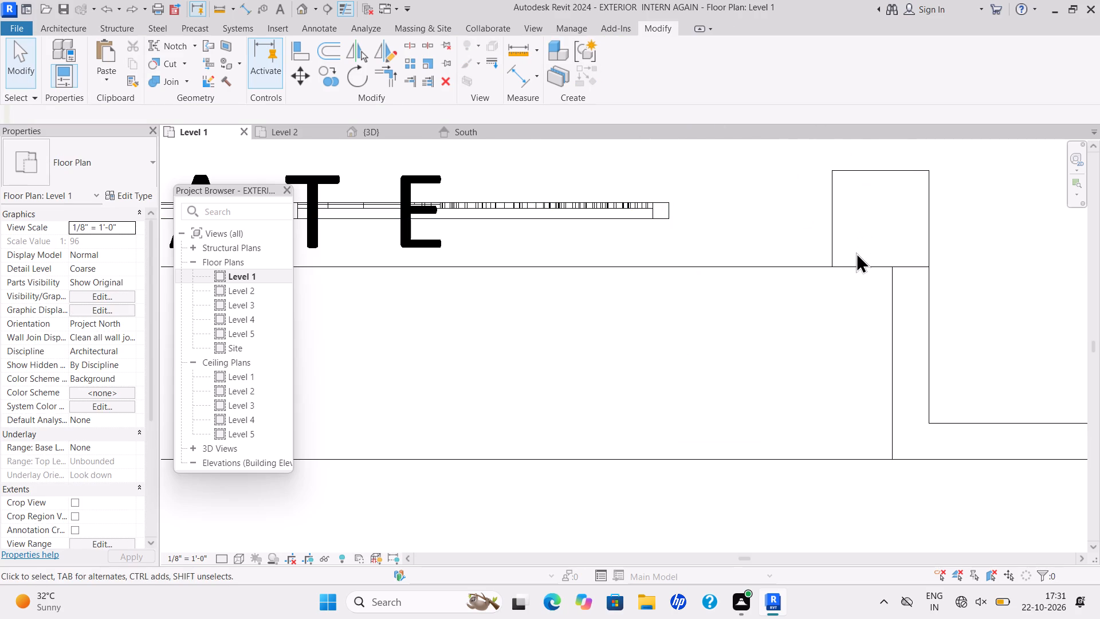
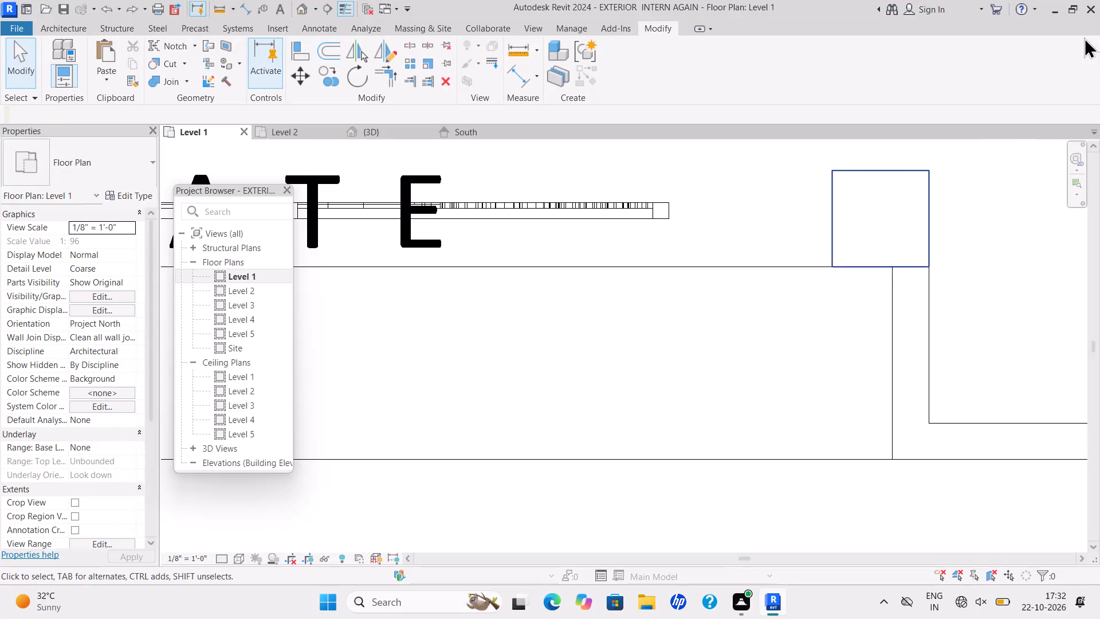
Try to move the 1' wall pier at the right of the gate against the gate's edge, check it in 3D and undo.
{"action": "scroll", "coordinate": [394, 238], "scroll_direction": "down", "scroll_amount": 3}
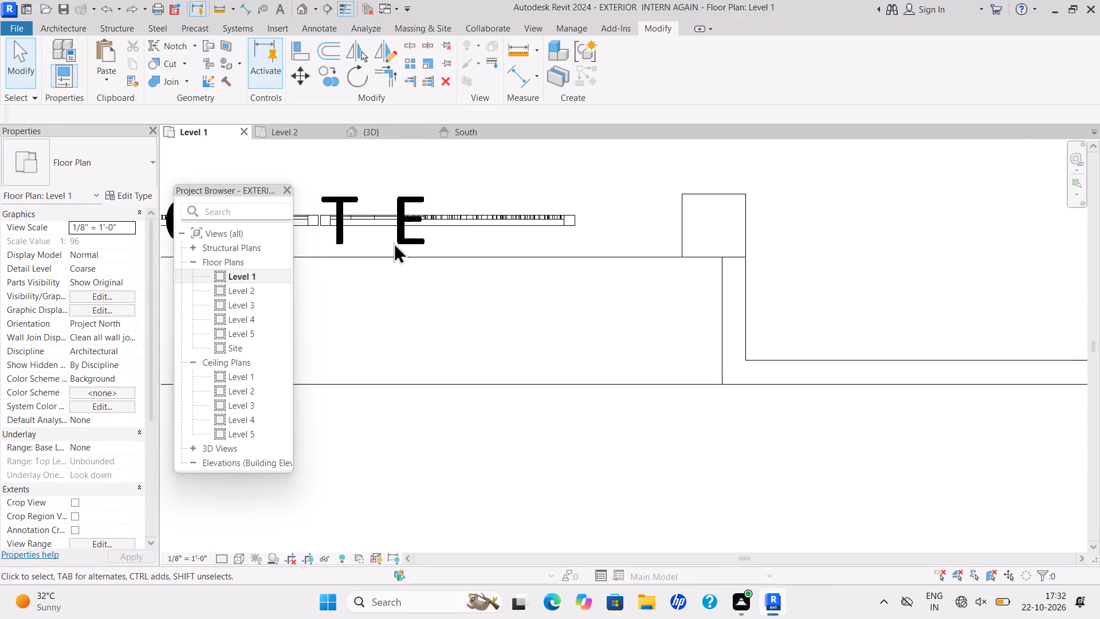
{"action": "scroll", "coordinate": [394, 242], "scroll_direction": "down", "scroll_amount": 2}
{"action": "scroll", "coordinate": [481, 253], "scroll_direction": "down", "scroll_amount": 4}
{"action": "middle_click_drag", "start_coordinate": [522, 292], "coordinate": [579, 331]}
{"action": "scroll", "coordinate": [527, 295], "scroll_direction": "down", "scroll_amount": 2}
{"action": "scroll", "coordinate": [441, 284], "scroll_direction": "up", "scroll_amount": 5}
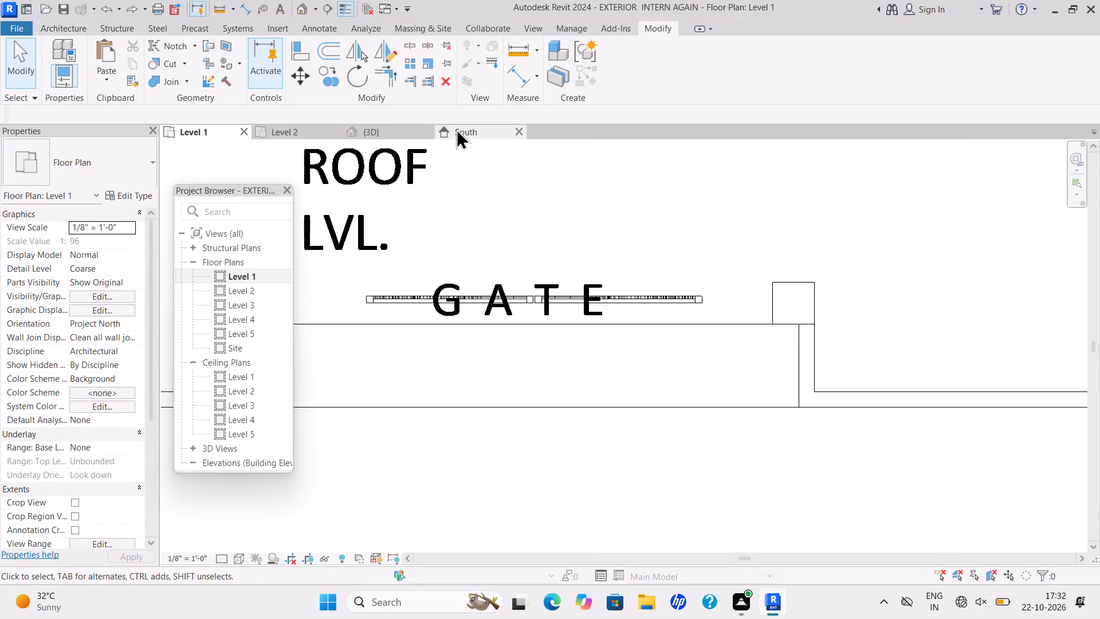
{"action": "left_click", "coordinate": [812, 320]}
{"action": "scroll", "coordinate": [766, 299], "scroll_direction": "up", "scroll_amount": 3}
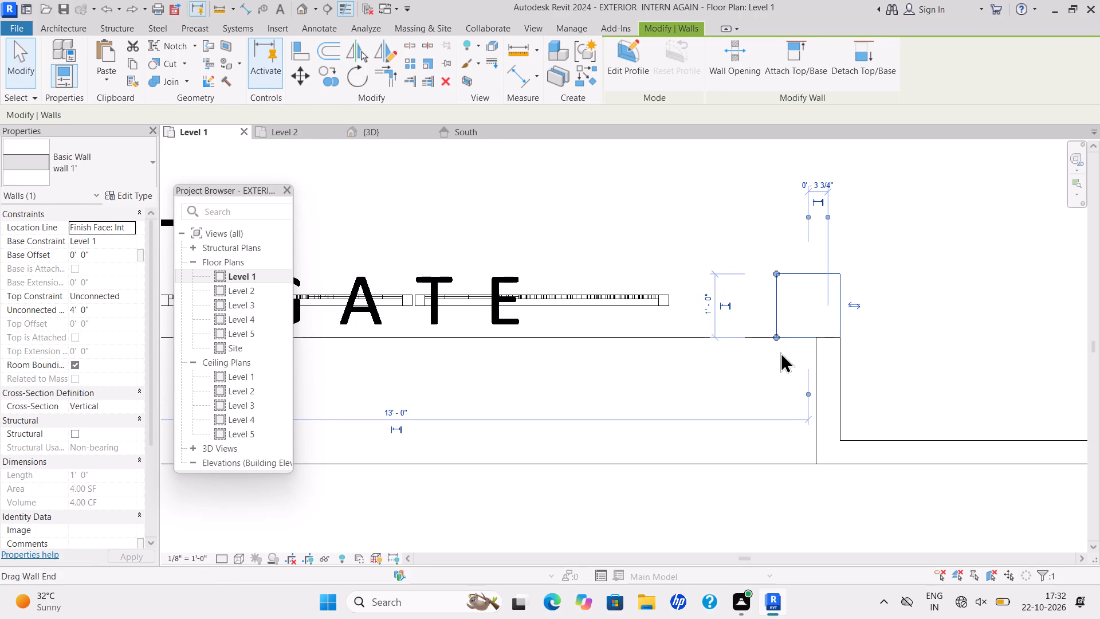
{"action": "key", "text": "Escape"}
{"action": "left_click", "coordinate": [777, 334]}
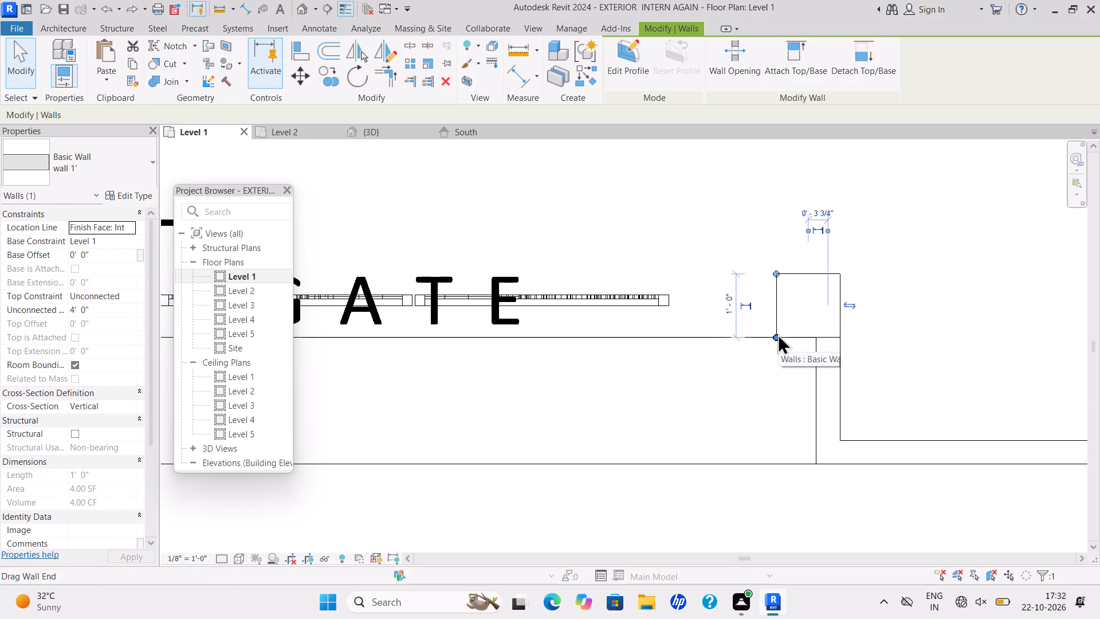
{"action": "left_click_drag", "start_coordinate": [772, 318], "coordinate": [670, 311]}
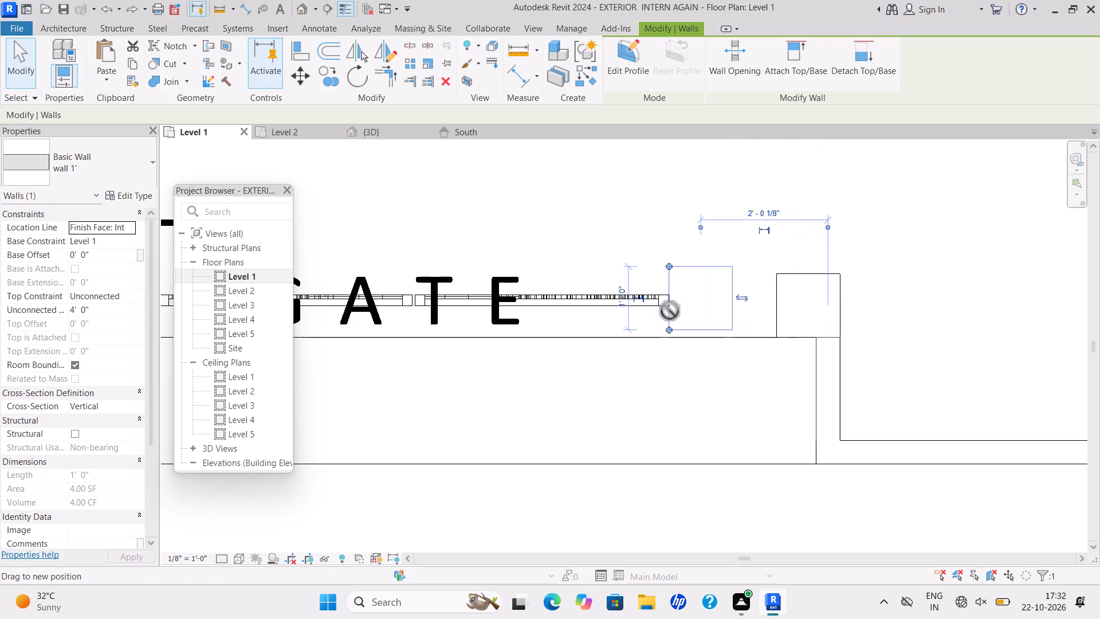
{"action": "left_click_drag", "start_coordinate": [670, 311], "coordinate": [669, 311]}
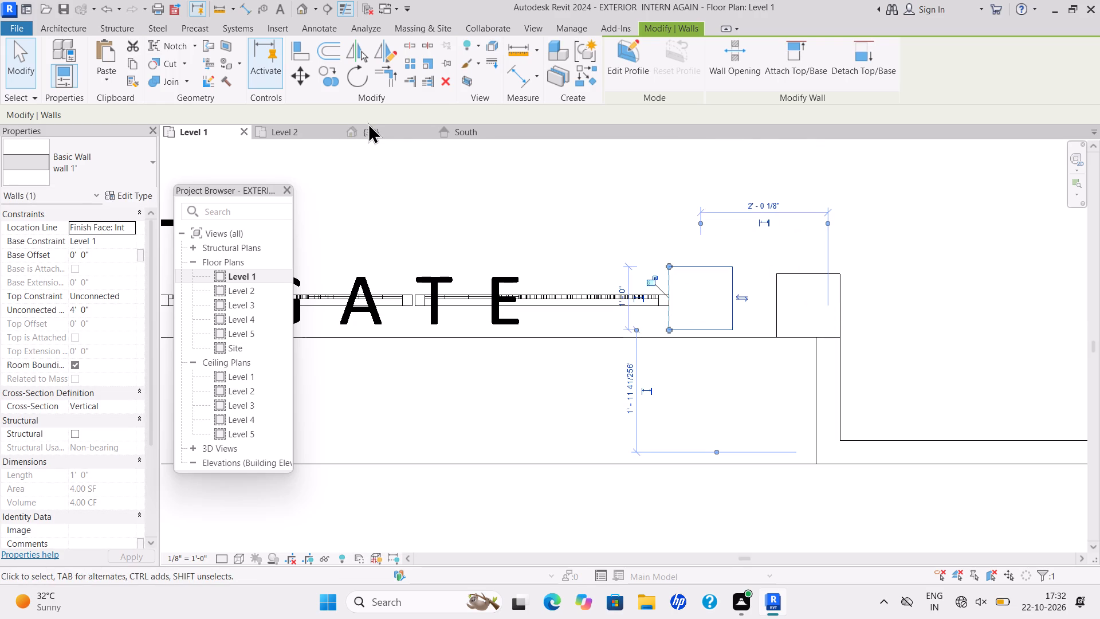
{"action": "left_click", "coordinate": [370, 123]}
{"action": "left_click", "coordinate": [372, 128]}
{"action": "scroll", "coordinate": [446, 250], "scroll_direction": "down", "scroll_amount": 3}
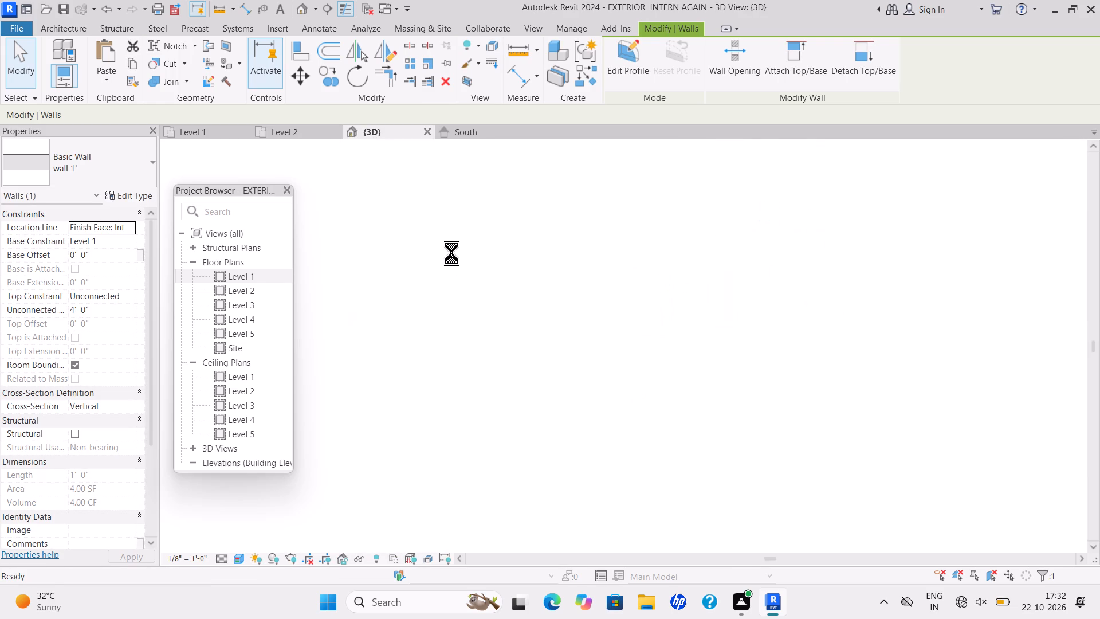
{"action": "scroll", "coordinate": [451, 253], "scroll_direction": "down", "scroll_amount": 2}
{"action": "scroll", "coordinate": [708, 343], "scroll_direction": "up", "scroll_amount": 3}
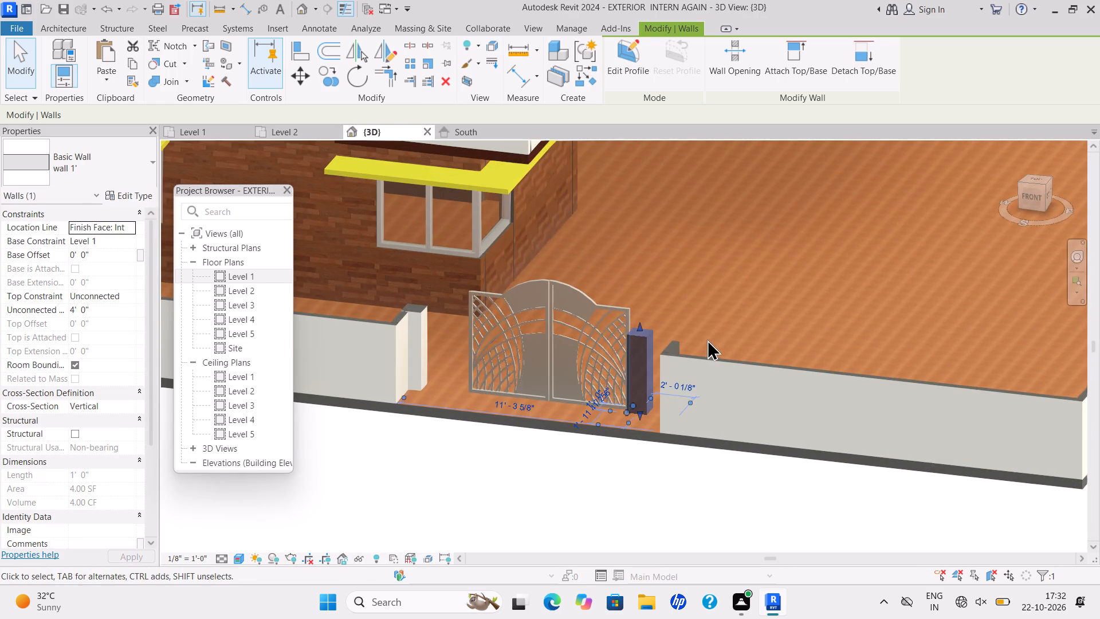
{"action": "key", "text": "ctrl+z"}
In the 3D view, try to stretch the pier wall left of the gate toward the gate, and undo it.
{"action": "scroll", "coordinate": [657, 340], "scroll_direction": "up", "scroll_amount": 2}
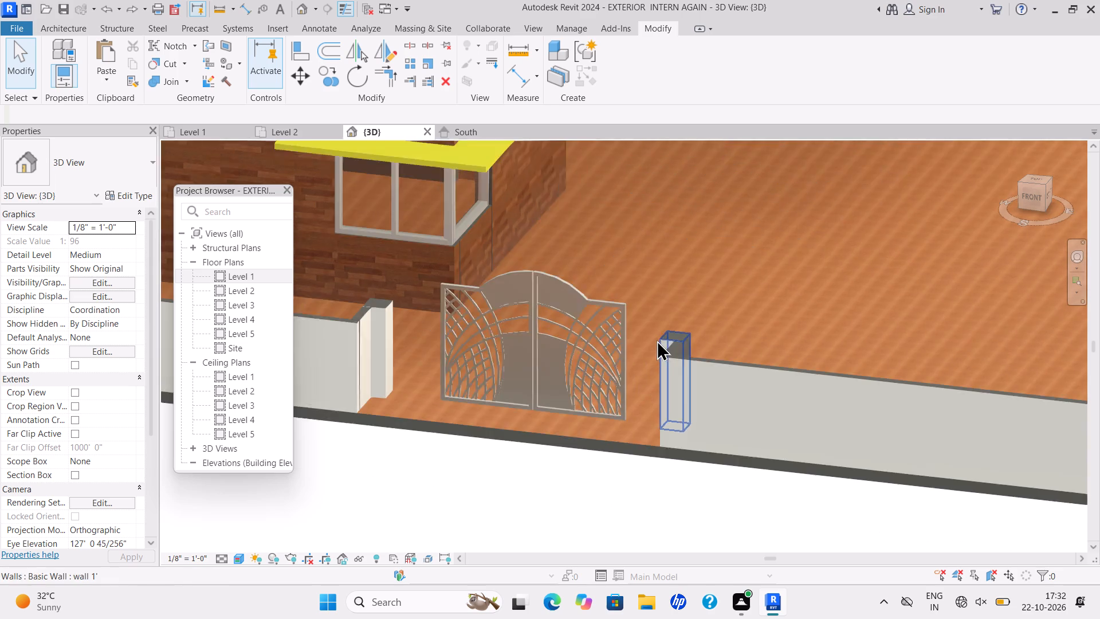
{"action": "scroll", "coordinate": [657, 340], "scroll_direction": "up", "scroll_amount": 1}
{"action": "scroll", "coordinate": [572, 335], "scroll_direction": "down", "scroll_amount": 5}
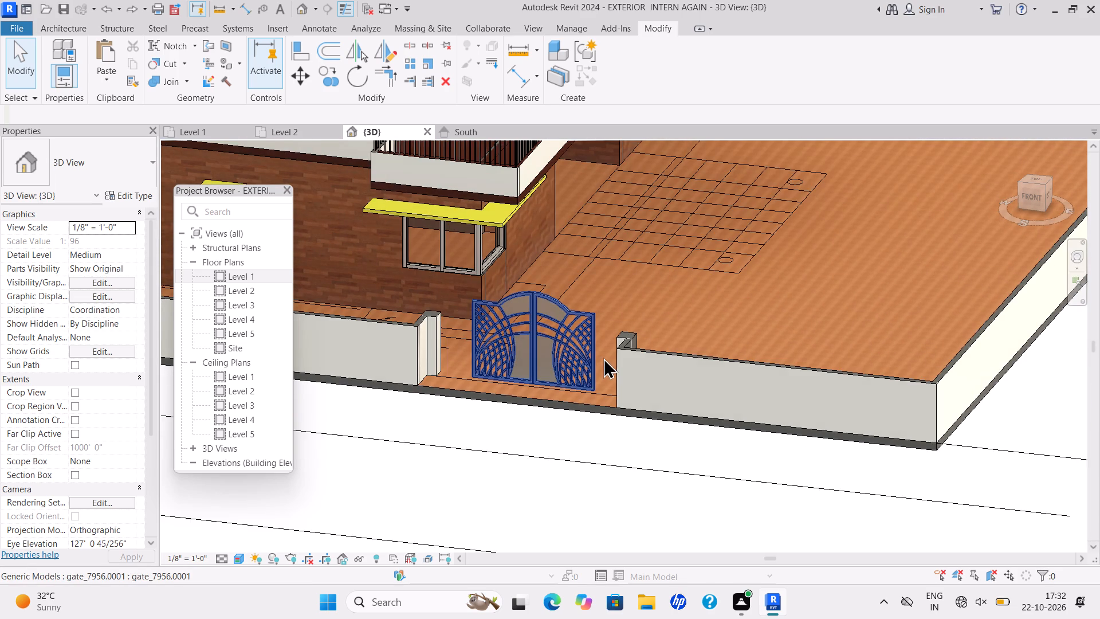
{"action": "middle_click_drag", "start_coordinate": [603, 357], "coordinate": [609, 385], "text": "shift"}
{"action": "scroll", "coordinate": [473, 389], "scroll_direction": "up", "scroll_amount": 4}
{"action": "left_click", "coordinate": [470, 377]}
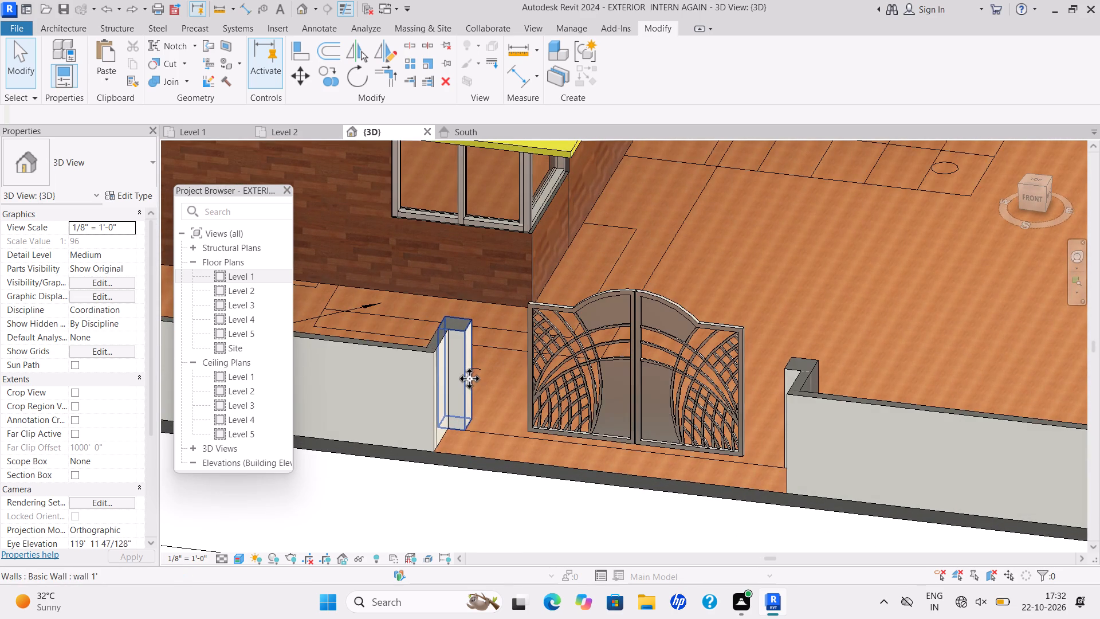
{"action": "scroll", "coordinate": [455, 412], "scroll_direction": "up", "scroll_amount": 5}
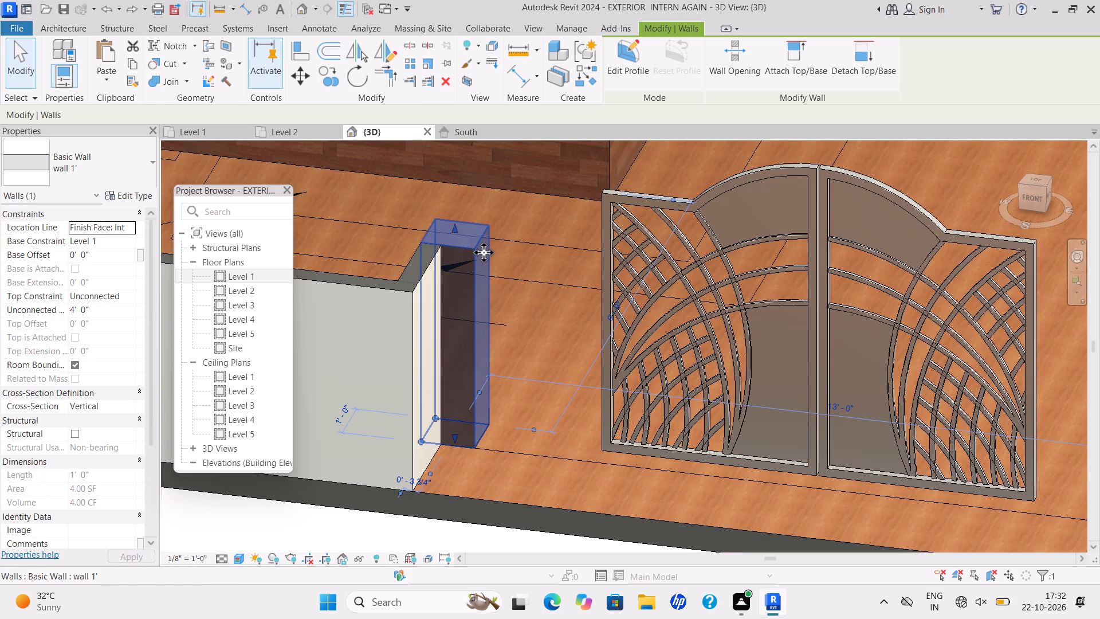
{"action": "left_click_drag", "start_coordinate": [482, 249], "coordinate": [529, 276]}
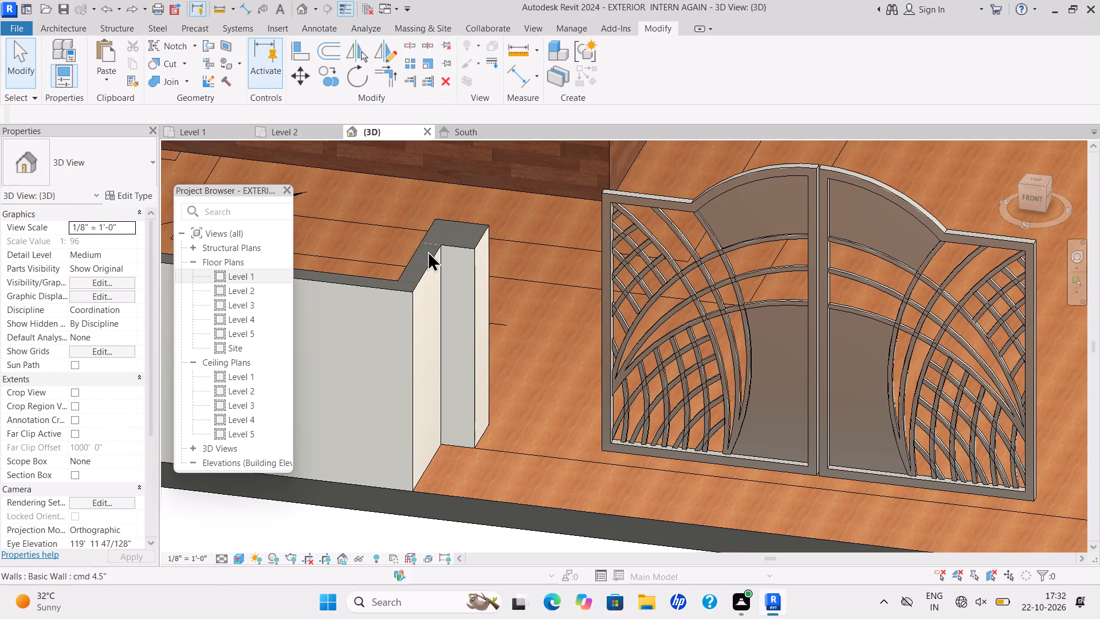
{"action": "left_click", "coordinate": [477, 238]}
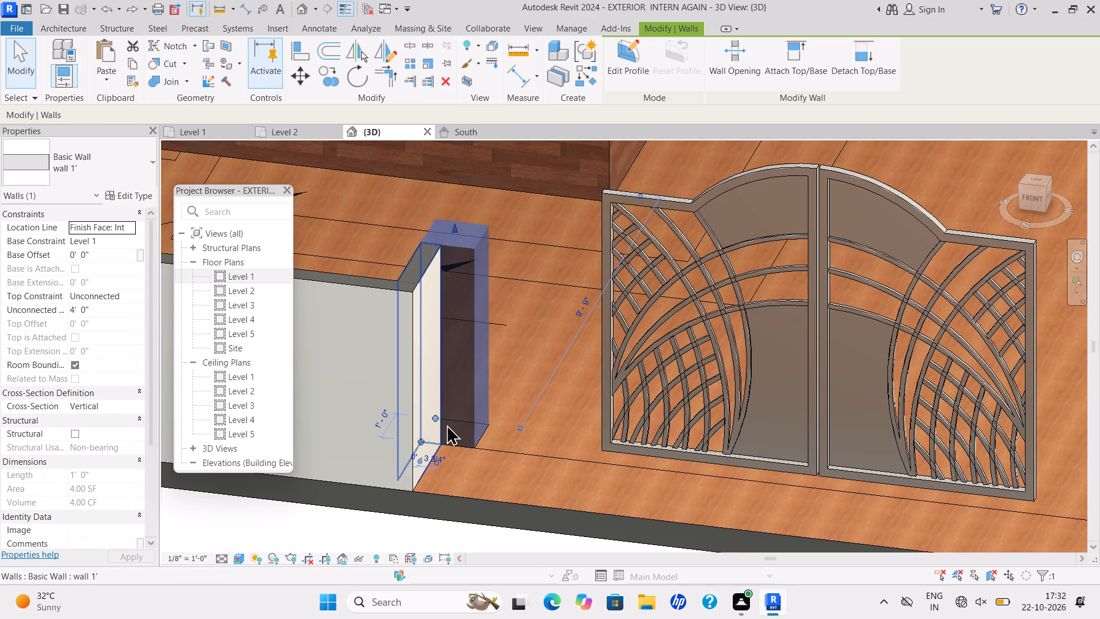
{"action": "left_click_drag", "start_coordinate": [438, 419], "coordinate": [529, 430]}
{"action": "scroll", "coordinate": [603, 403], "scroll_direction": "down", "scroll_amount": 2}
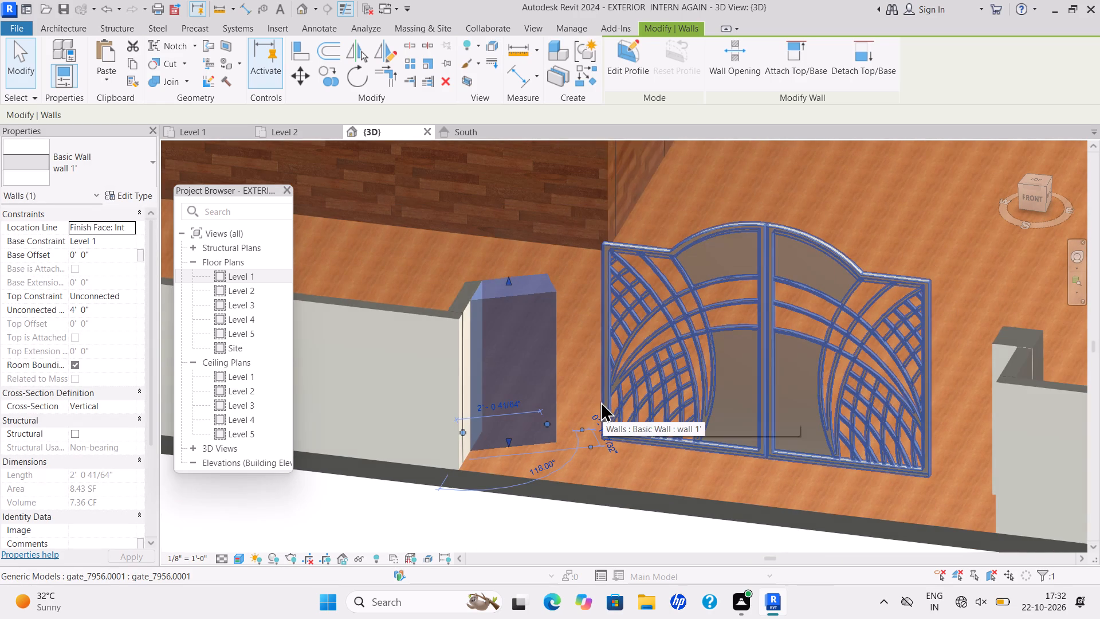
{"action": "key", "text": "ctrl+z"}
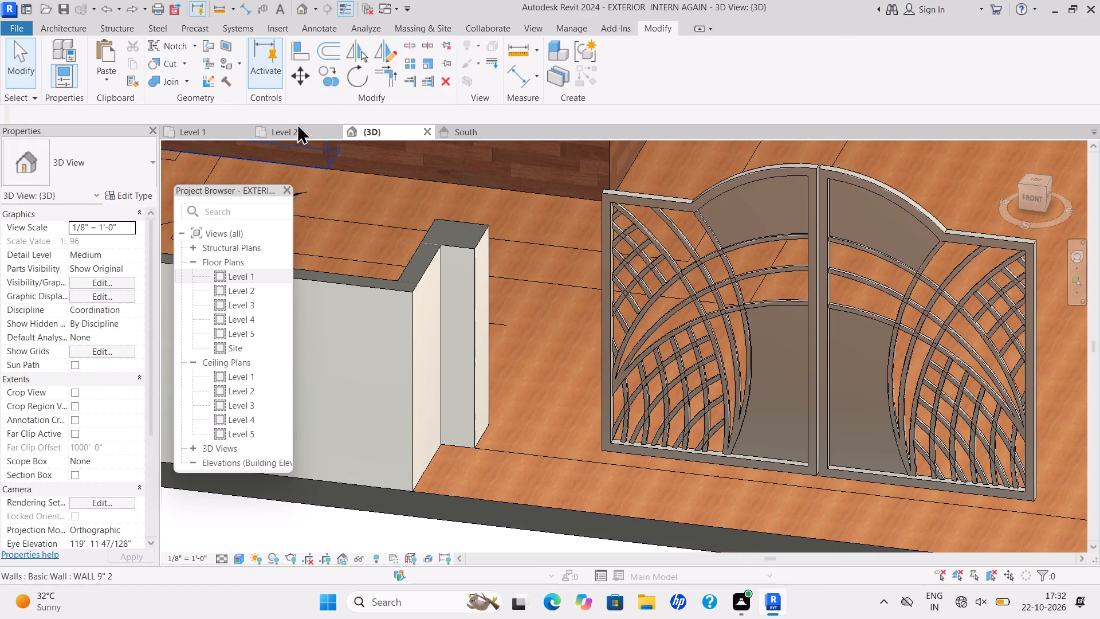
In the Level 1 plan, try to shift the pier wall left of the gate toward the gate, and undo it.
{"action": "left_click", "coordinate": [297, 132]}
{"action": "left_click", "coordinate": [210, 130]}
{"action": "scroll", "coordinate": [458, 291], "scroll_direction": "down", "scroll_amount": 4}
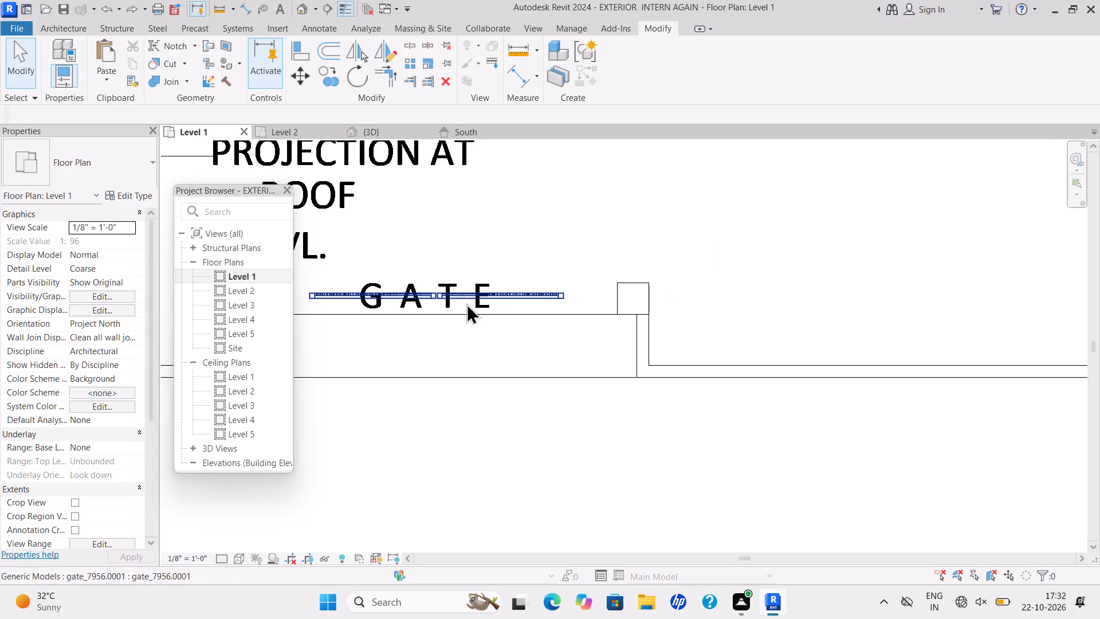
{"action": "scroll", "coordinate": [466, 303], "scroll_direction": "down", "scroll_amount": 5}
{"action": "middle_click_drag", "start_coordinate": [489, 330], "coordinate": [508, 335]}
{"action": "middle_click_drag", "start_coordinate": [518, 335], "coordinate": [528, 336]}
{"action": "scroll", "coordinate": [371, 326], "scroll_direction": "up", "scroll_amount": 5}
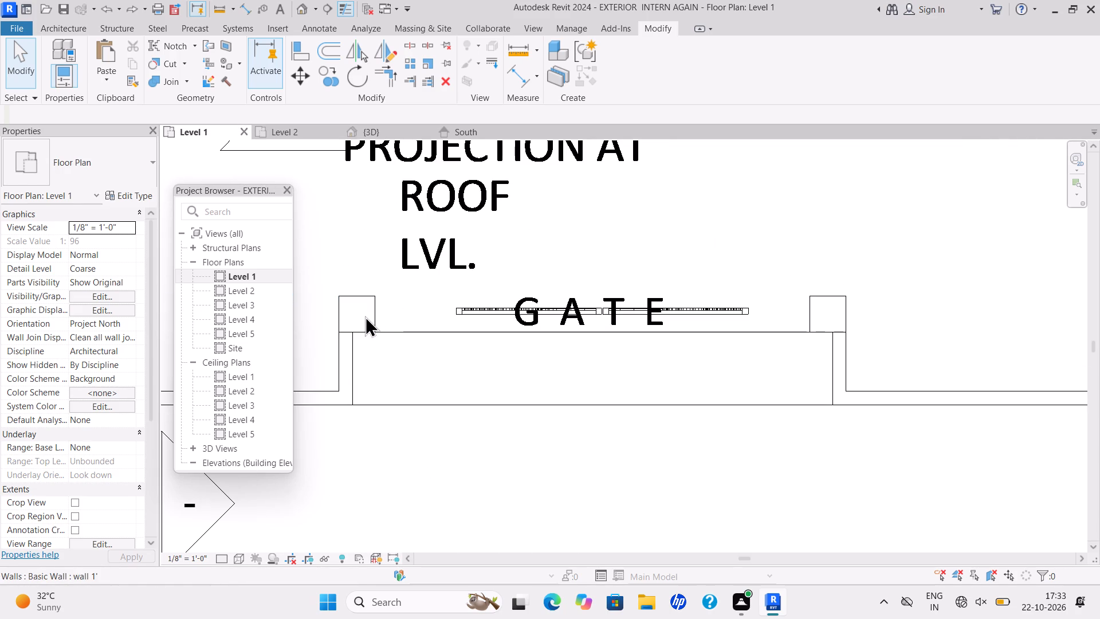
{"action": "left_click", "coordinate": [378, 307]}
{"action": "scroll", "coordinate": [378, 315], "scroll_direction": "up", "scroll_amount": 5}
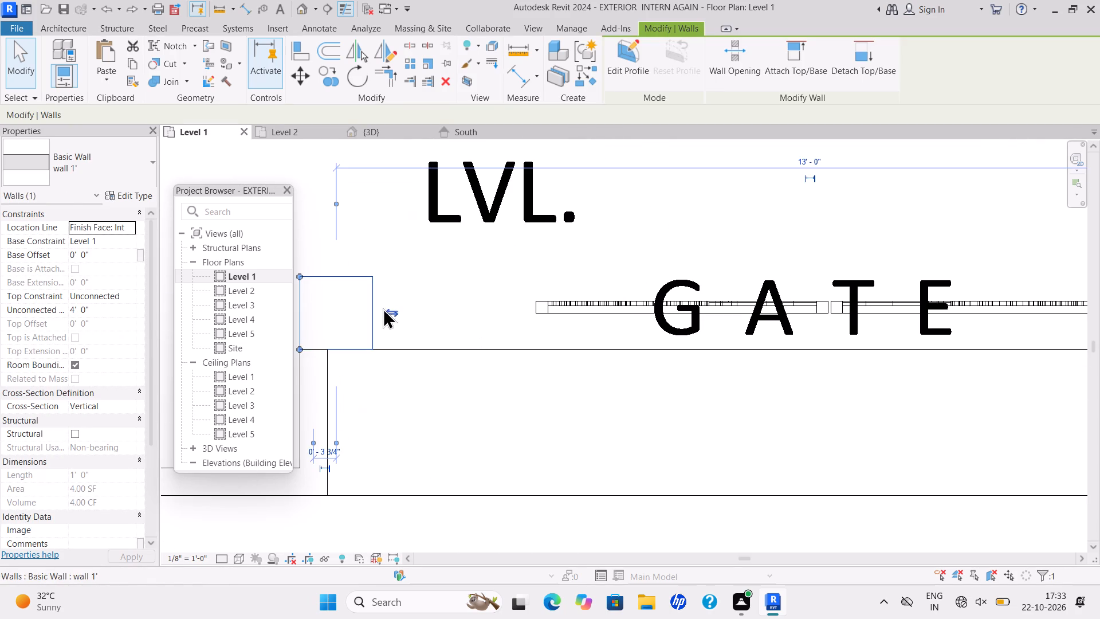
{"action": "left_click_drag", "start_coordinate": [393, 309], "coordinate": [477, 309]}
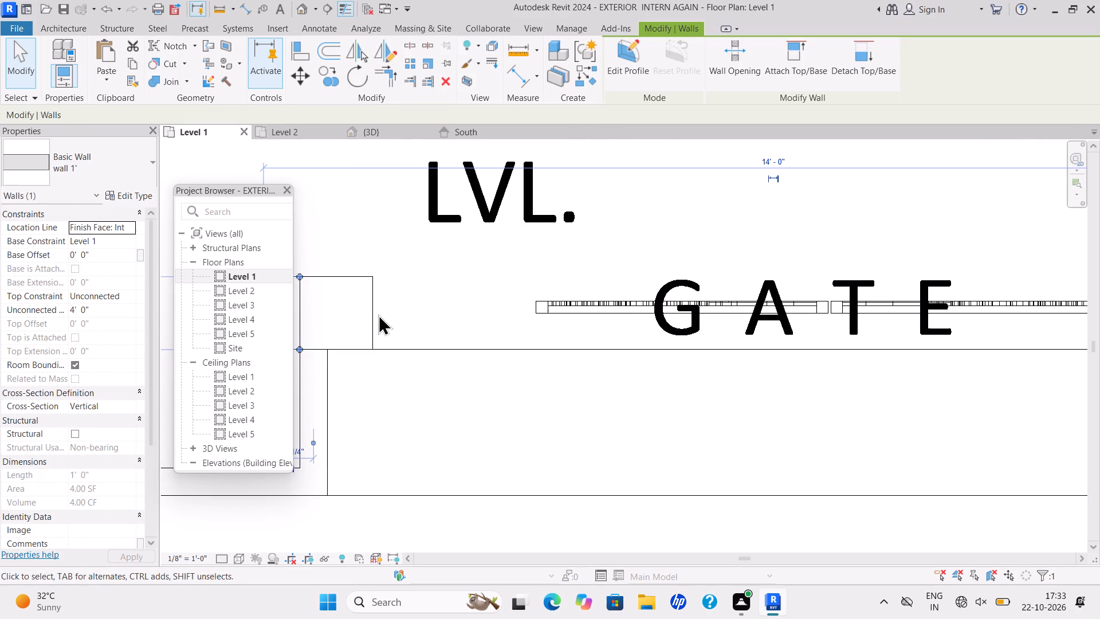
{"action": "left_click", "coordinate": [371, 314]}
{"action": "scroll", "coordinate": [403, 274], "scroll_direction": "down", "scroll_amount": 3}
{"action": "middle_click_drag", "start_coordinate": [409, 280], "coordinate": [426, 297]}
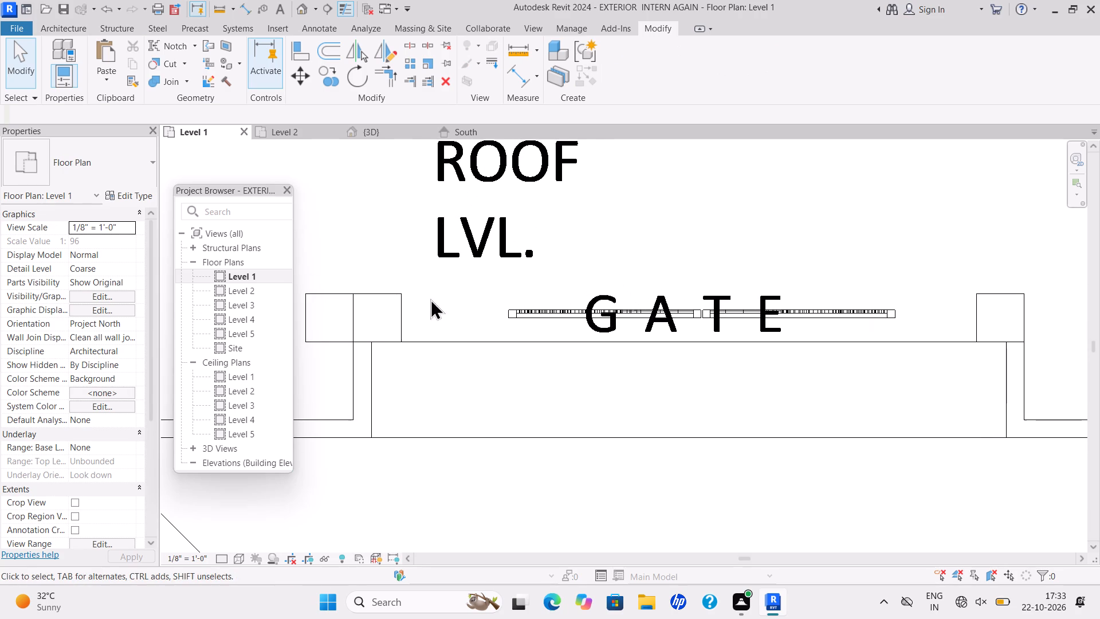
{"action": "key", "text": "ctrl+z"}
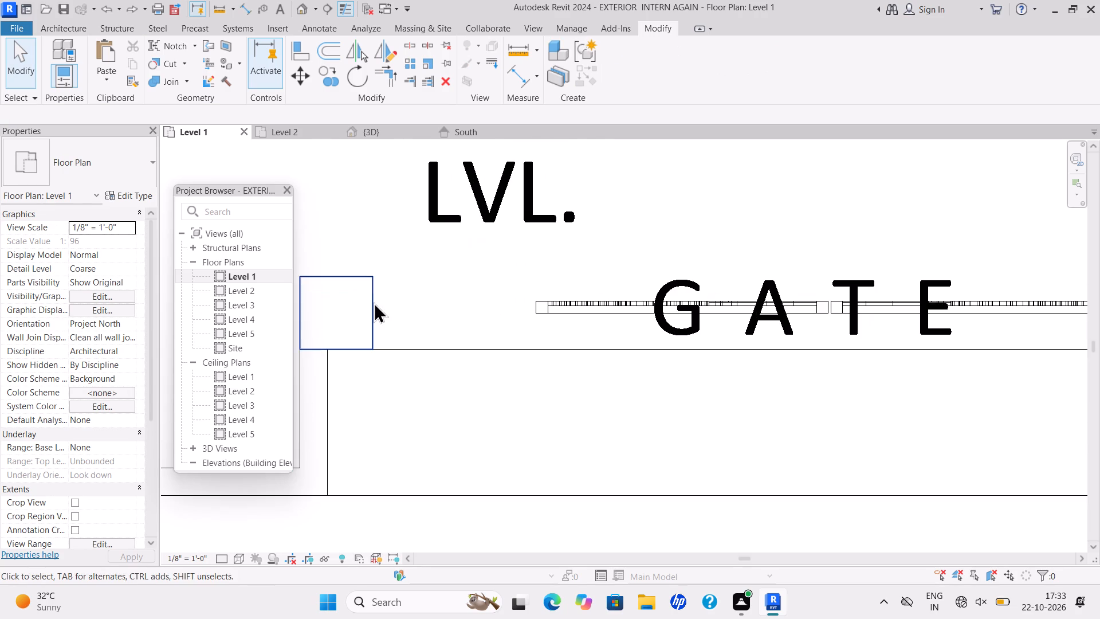
Swing the free end of the left pier's 1' wall toward the gate, making it horizontal and about 3'-5" long.
{"action": "left_click", "coordinate": [380, 304]}
{"action": "left_click", "coordinate": [374, 311]}
{"action": "scroll", "coordinate": [379, 316], "scroll_direction": "up", "scroll_amount": 4}
{"action": "scroll", "coordinate": [413, 304], "scroll_direction": "down", "scroll_amount": 4}
{"action": "middle_click_drag", "start_coordinate": [419, 305], "coordinate": [612, 297]}
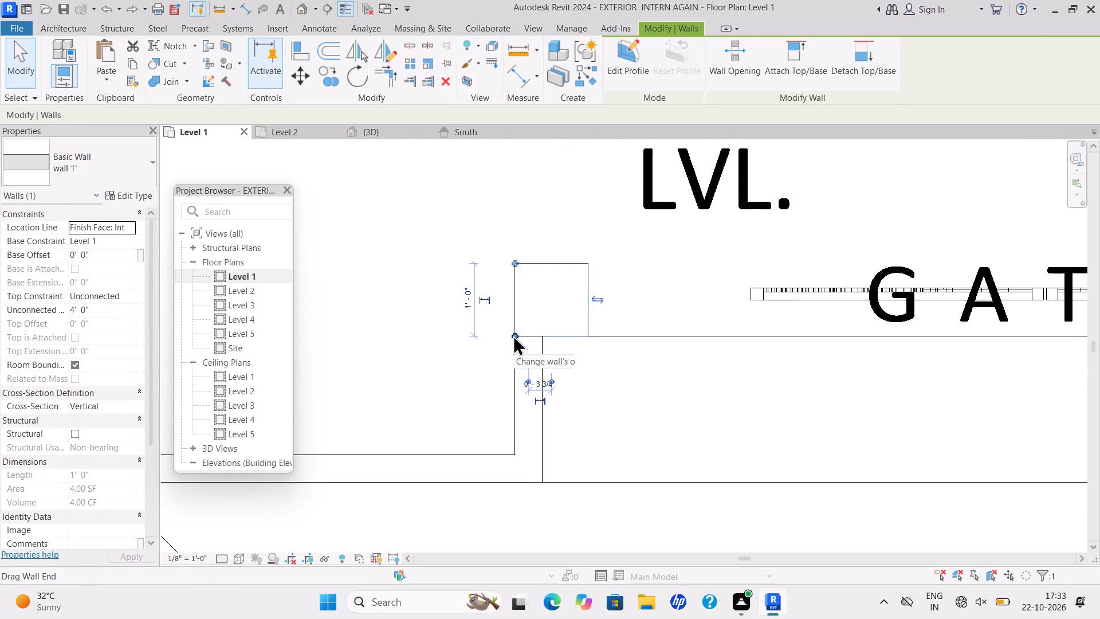
{"action": "left_click_drag", "start_coordinate": [513, 335], "coordinate": [681, 327]}
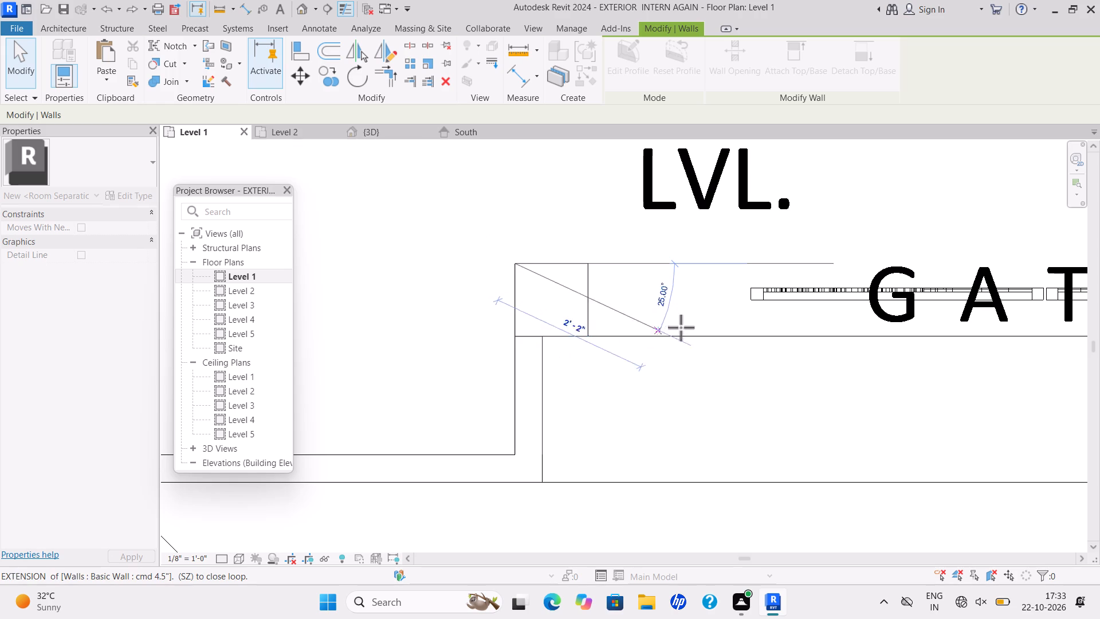
{"action": "left_click_drag", "start_coordinate": [681, 327], "coordinate": [762, 271]}
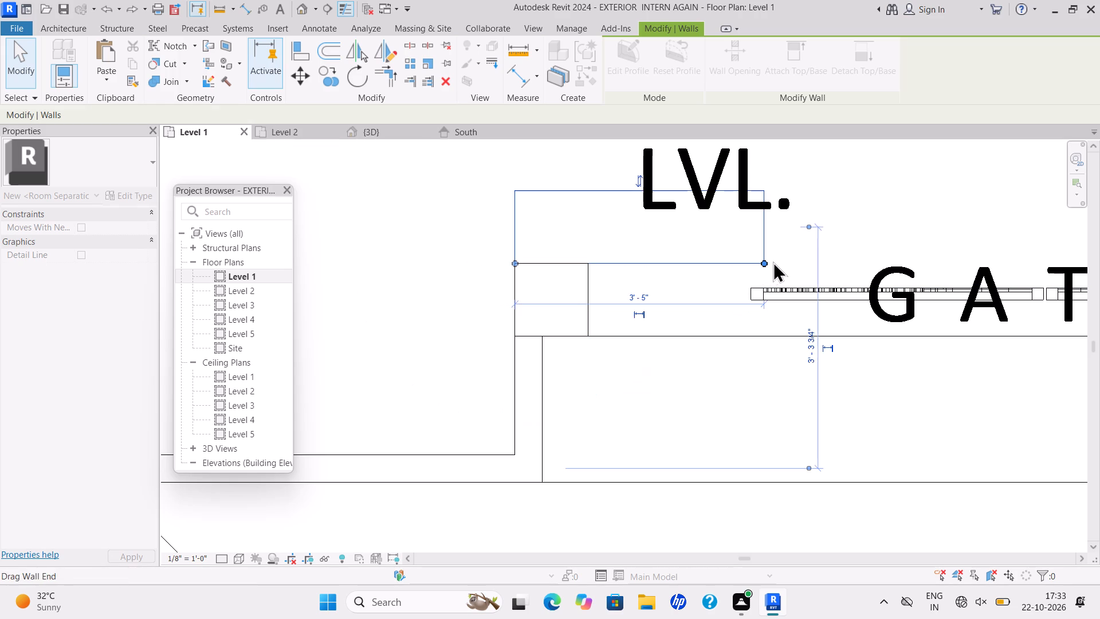
{"action": "scroll", "coordinate": [749, 258], "scroll_direction": "down", "scroll_amount": 3}
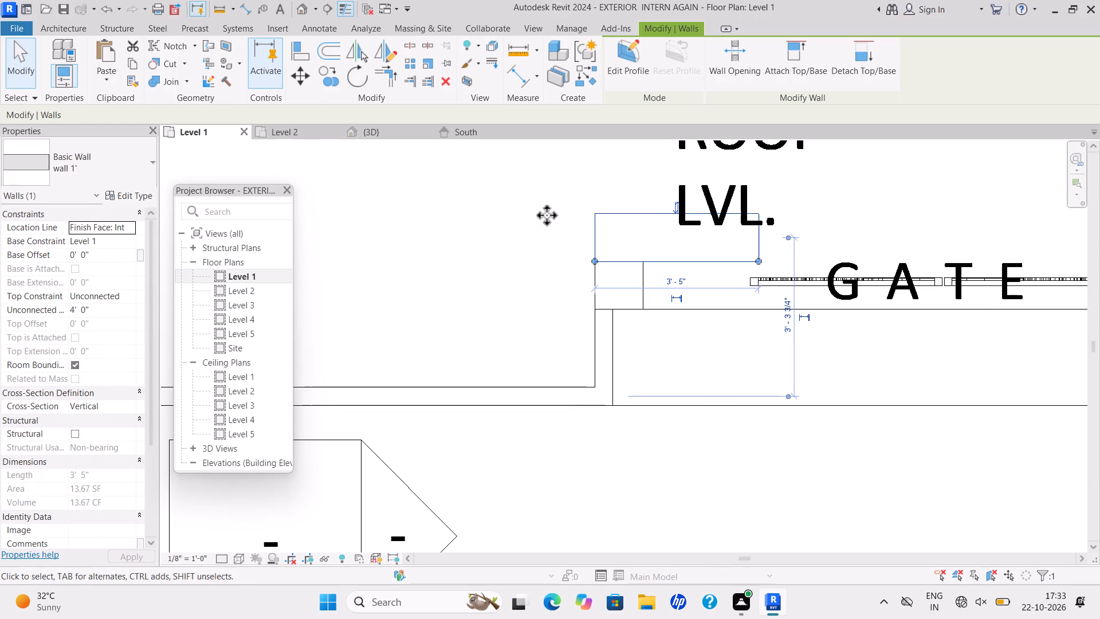
Move the lengthened wall about 1' straight toward the road so it lines up with the left pier.
{"action": "left_click", "coordinate": [310, 81]}
{"action": "left_click", "coordinate": [759, 262]}
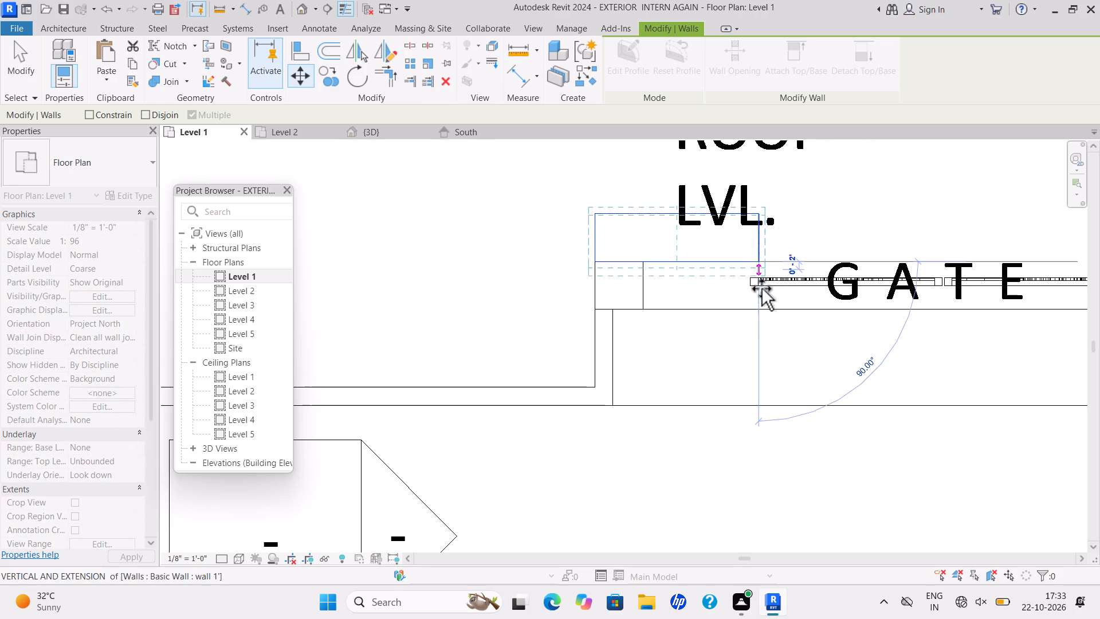
{"action": "left_click", "coordinate": [763, 309]}
{"action": "scroll", "coordinate": [772, 288], "scroll_direction": "up", "scroll_amount": 3}
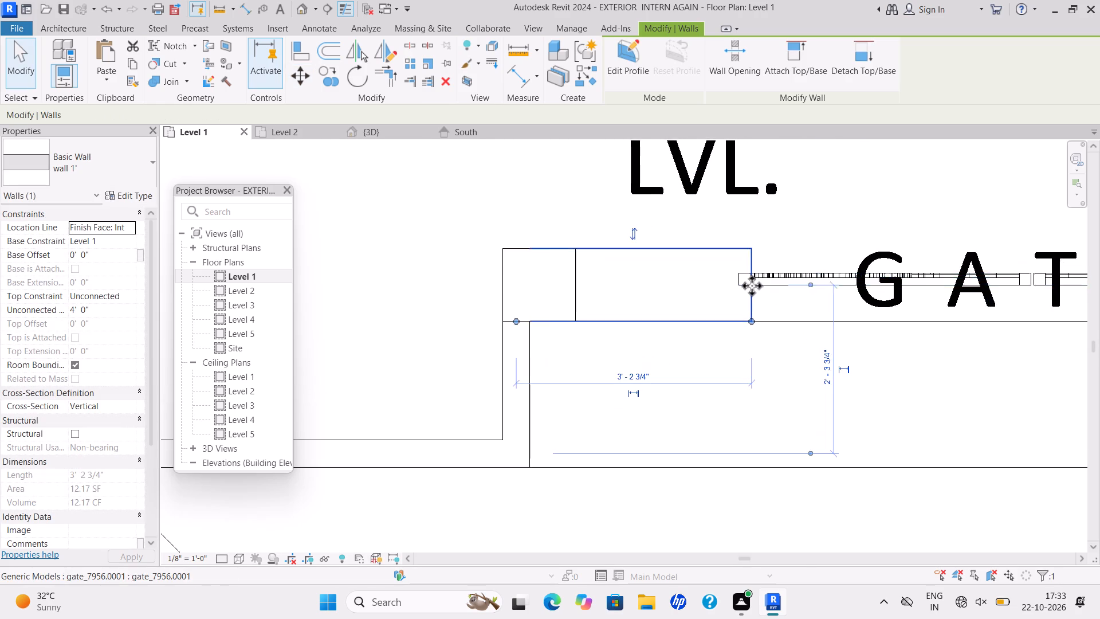
{"action": "scroll", "coordinate": [751, 286], "scroll_direction": "up", "scroll_amount": 4}
{"action": "key", "text": "Escape"}
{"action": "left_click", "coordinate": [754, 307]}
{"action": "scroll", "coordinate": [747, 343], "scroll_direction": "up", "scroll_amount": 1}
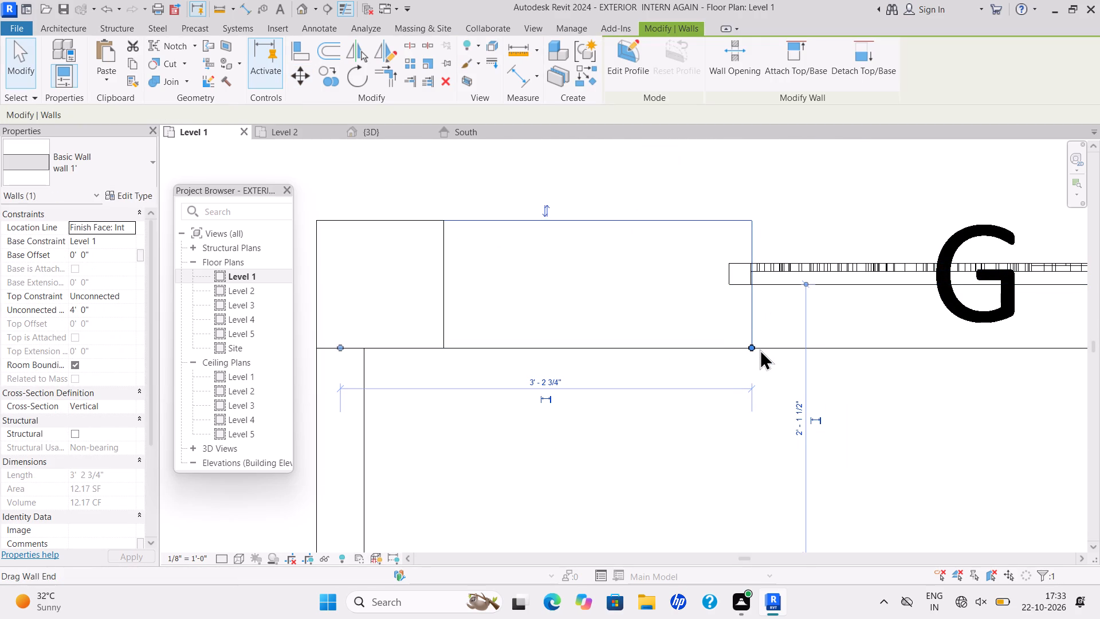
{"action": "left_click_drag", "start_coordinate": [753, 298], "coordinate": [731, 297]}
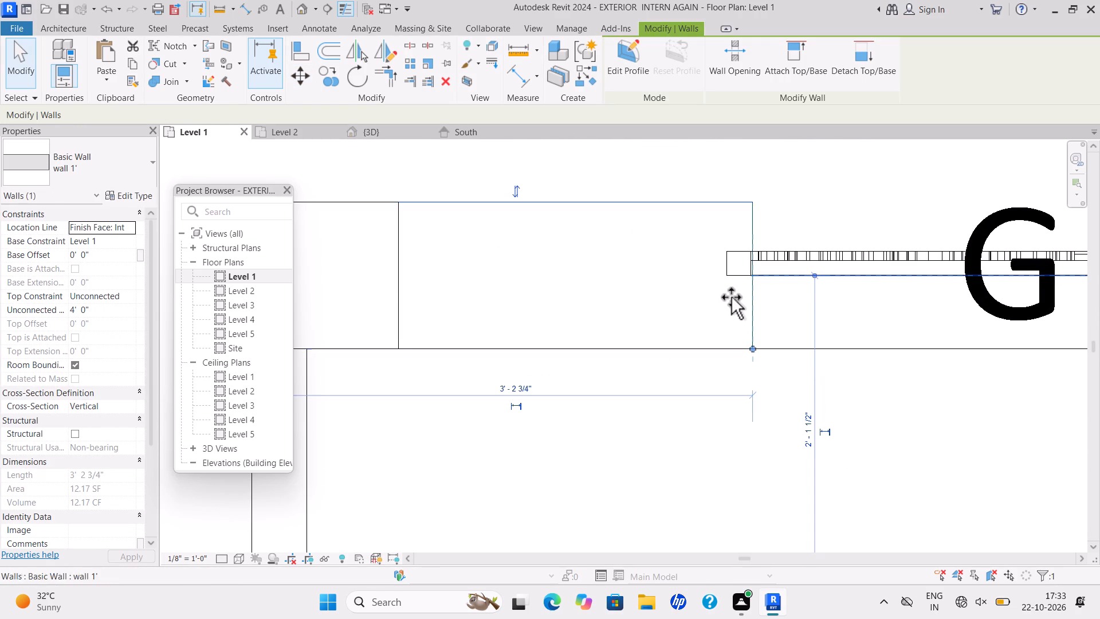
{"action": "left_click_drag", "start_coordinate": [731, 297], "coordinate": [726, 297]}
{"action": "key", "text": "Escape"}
Align the end face of the lengthened wall with the outer left edge of the gate.
{"action": "scroll", "coordinate": [763, 287], "scroll_direction": "up", "scroll_amount": 3}
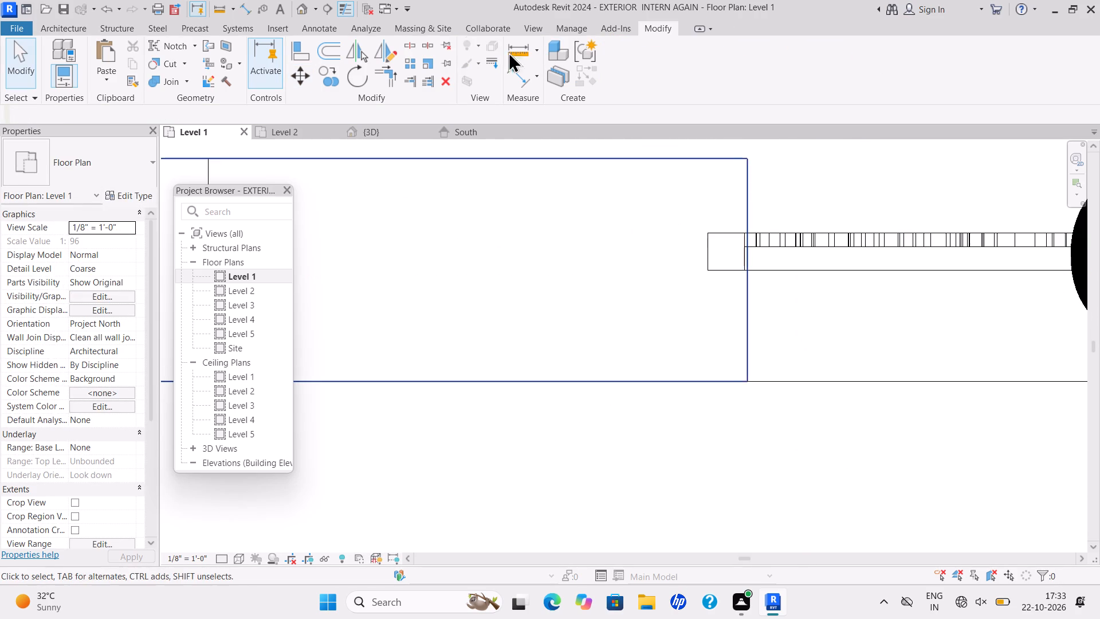
{"action": "left_click", "coordinate": [307, 46]}
{"action": "scroll", "coordinate": [731, 249], "scroll_direction": "up", "scroll_amount": 3}
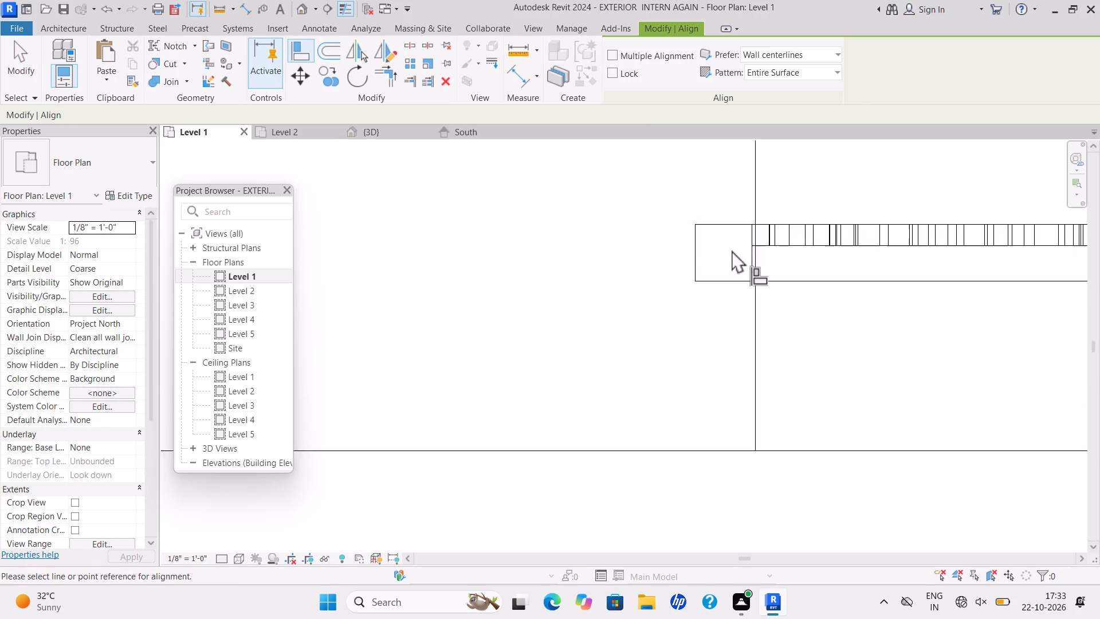
{"action": "scroll", "coordinate": [732, 250], "scroll_direction": "up", "scroll_amount": 2}
{"action": "left_click_drag", "start_coordinate": [686, 254], "coordinate": [699, 253]}
{"action": "left_click", "coordinate": [764, 270]}
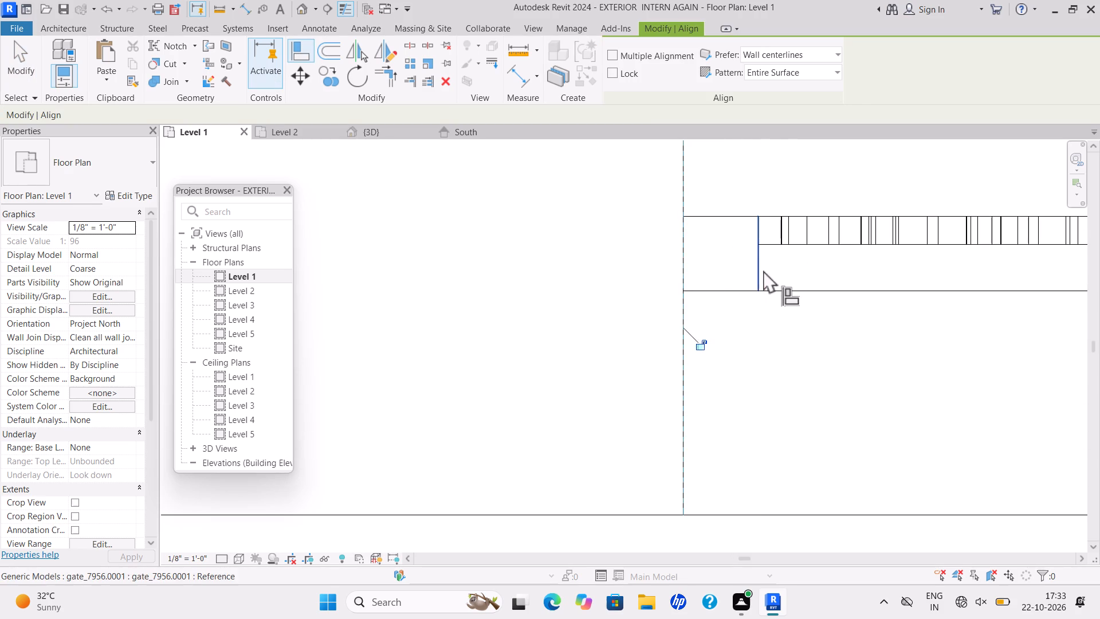
{"action": "key", "text": "Escape"}
{"action": "scroll", "coordinate": [732, 276], "scroll_direction": "down", "scroll_amount": 14}
{"action": "scroll", "coordinate": [717, 274], "scroll_direction": "up", "scroll_amount": 1}
{"action": "scroll", "coordinate": [717, 272], "scroll_direction": "down", "scroll_amount": 1}
{"action": "middle_click_drag", "start_coordinate": [717, 272], "coordinate": [591, 289]}
{"action": "key", "text": "Escape"}
Swing the free end of the right pier's 1' wall toward the gate, making it horizontal and about 1'-8" long.
{"action": "middle_click_drag", "start_coordinate": [564, 283], "coordinate": [542, 279]}
{"action": "scroll", "coordinate": [536, 273], "scroll_direction": "down", "scroll_amount": 5}
{"action": "middle_click_drag", "start_coordinate": [712, 233], "coordinate": [461, 243]}
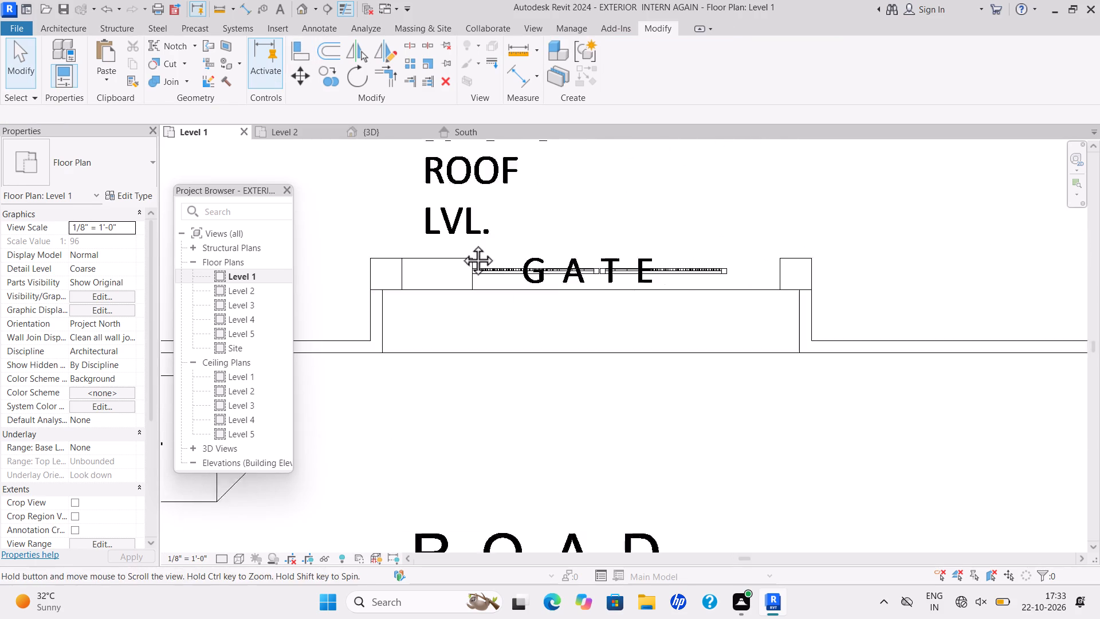
{"action": "middle_click_drag", "start_coordinate": [461, 243], "coordinate": [458, 242]}
{"action": "left_click", "coordinate": [758, 272]}
{"action": "scroll", "coordinate": [776, 280], "scroll_direction": "up", "scroll_amount": 3}
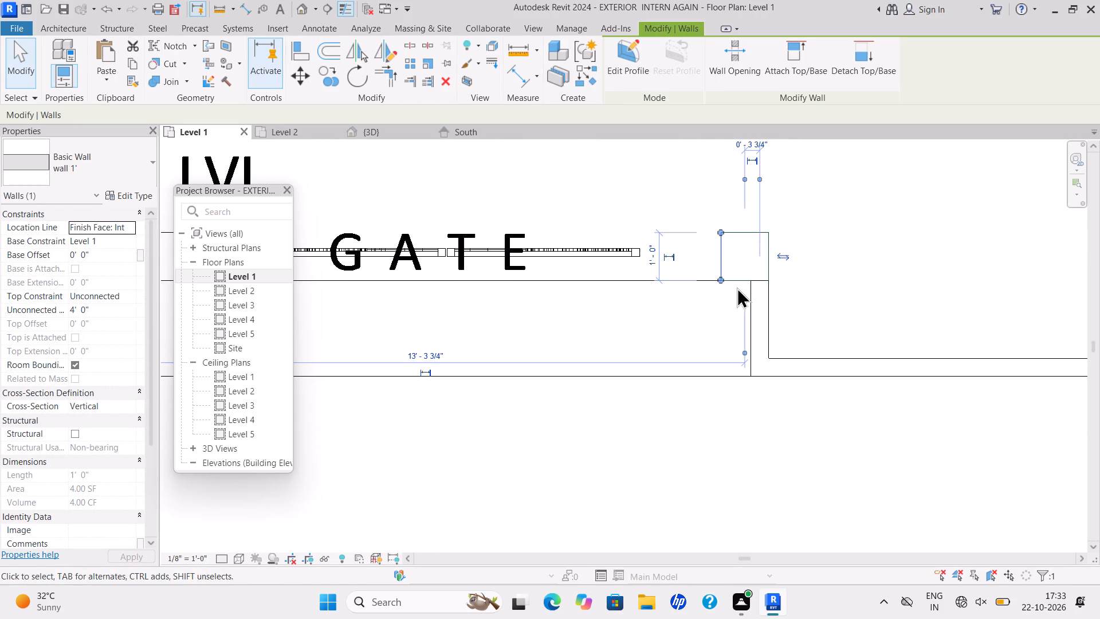
{"action": "left_click_drag", "start_coordinate": [726, 282], "coordinate": [592, 249]}
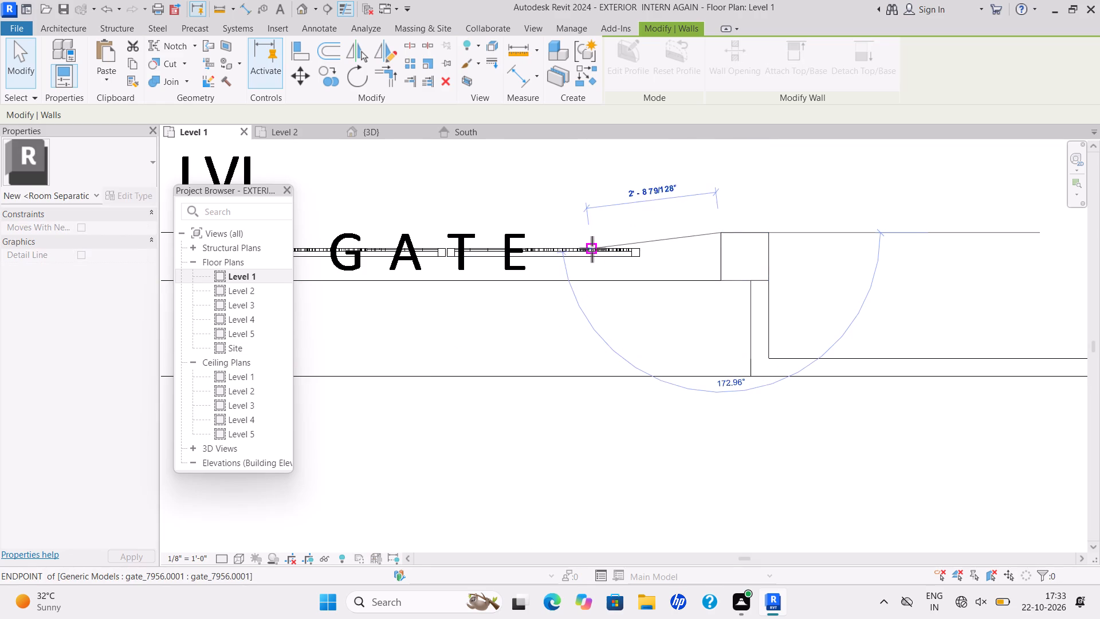
{"action": "left_click_drag", "start_coordinate": [592, 249], "coordinate": [642, 235]}
{"action": "key", "text": "Escape"}
{"action": "scroll", "coordinate": [749, 234], "scroll_direction": "up", "scroll_amount": 3}
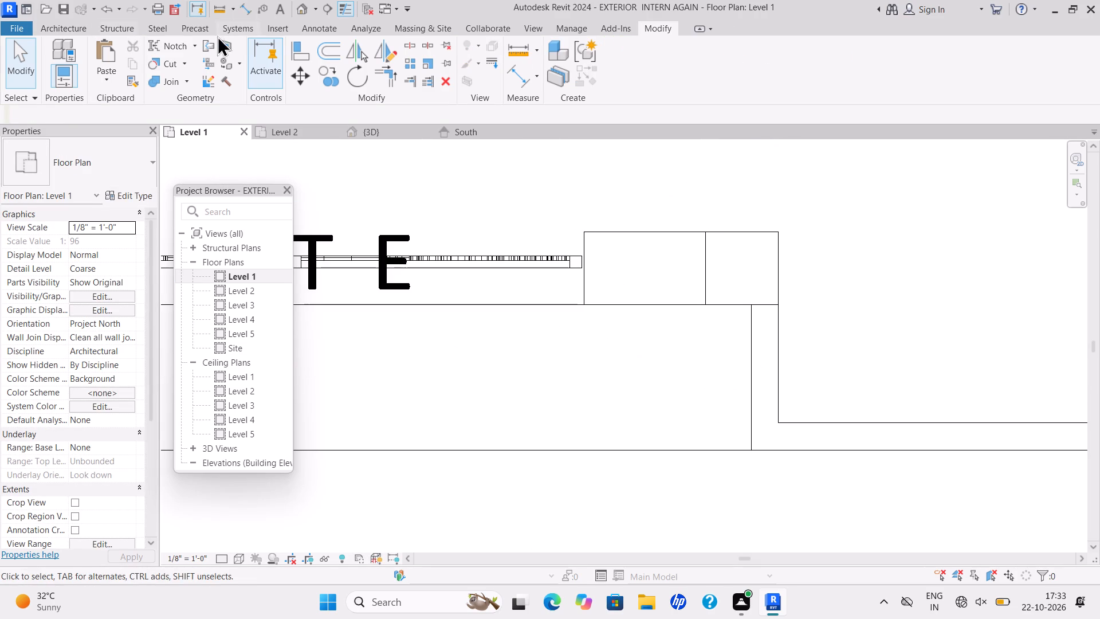
Align the end face of the right pier's lengthened wall with the outer right edge of the gate.
{"action": "left_click", "coordinate": [305, 48]}
{"action": "scroll", "coordinate": [623, 182], "scroll_direction": "up", "scroll_amount": 3}
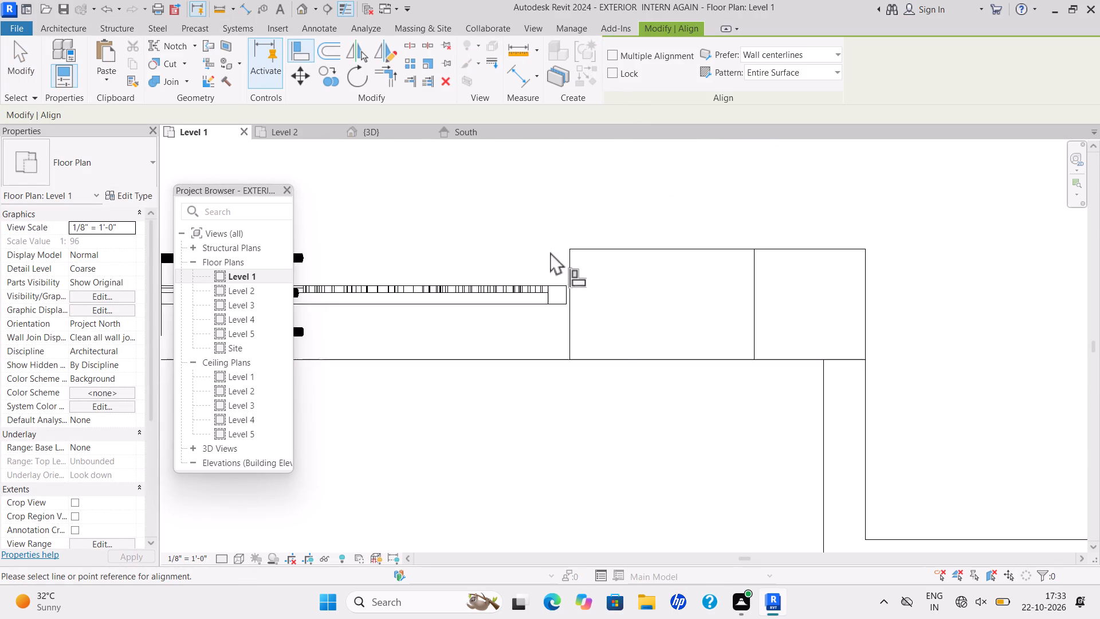
{"action": "scroll", "coordinate": [550, 252], "scroll_direction": "up", "scroll_amount": 6}
{"action": "scroll", "coordinate": [629, 354], "scroll_direction": "up", "scroll_amount": 4}
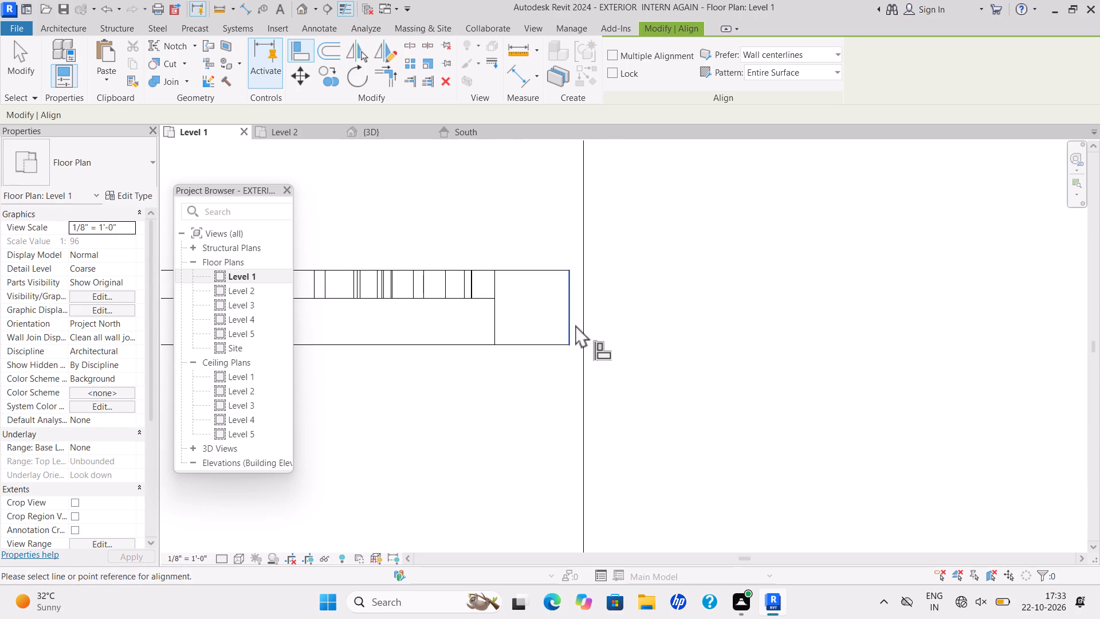
{"action": "left_click", "coordinate": [575, 324]}
{"action": "left_click", "coordinate": [581, 320]}
{"action": "scroll", "coordinate": [590, 319], "scroll_direction": "down", "scroll_amount": 7}
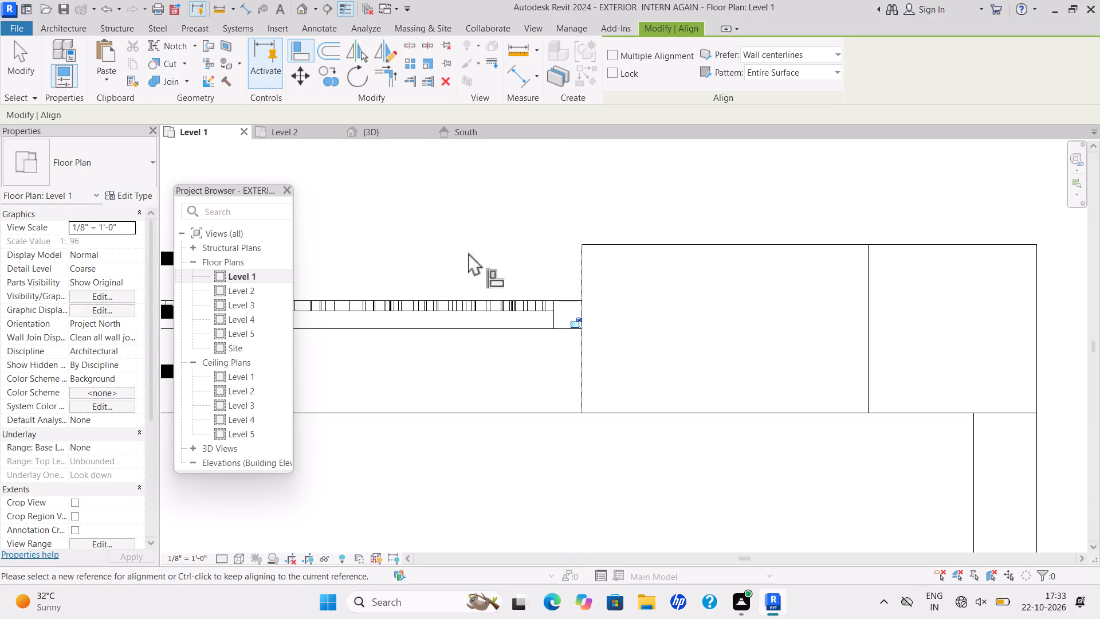
Inspect the right pier in 3D, and in the Level 1 plan stretch its wall's far end horizontally to the pier's outer corner.
{"action": "left_click", "coordinate": [394, 130]}
{"action": "scroll", "coordinate": [518, 228], "scroll_direction": "down", "scroll_amount": 5}
{"action": "scroll", "coordinate": [596, 314], "scroll_direction": "down", "scroll_amount": 4}
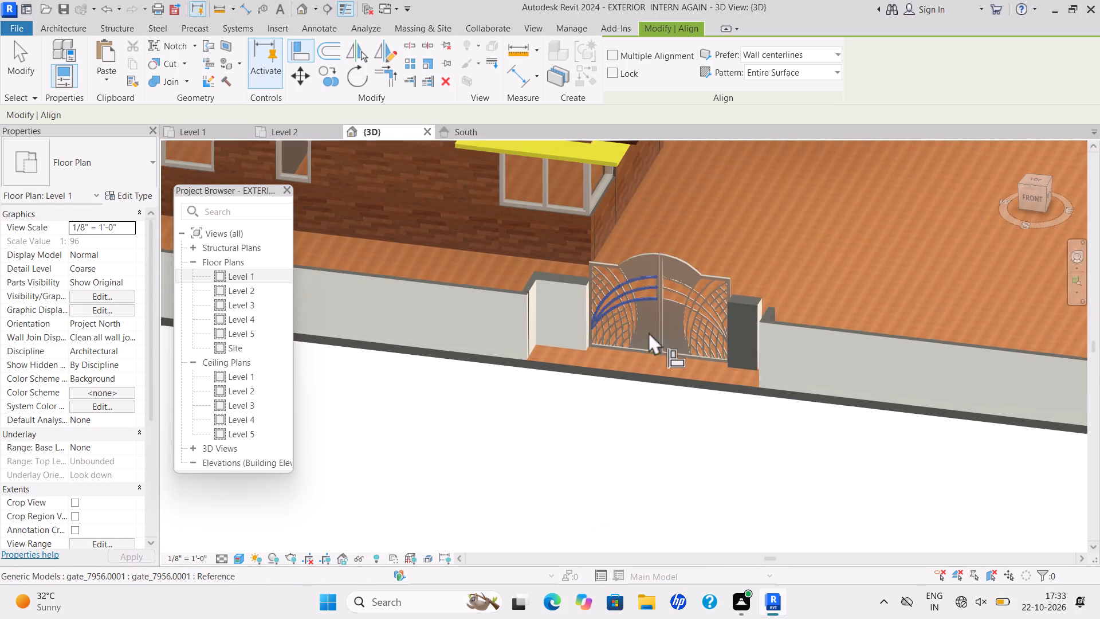
{"action": "scroll", "coordinate": [678, 338], "scroll_direction": "down", "scroll_amount": 2}
{"action": "scroll", "coordinate": [731, 315], "scroll_direction": "up", "scroll_amount": 14}
{"action": "key", "text": "Escape"}
{"action": "left_click", "coordinate": [696, 305]}
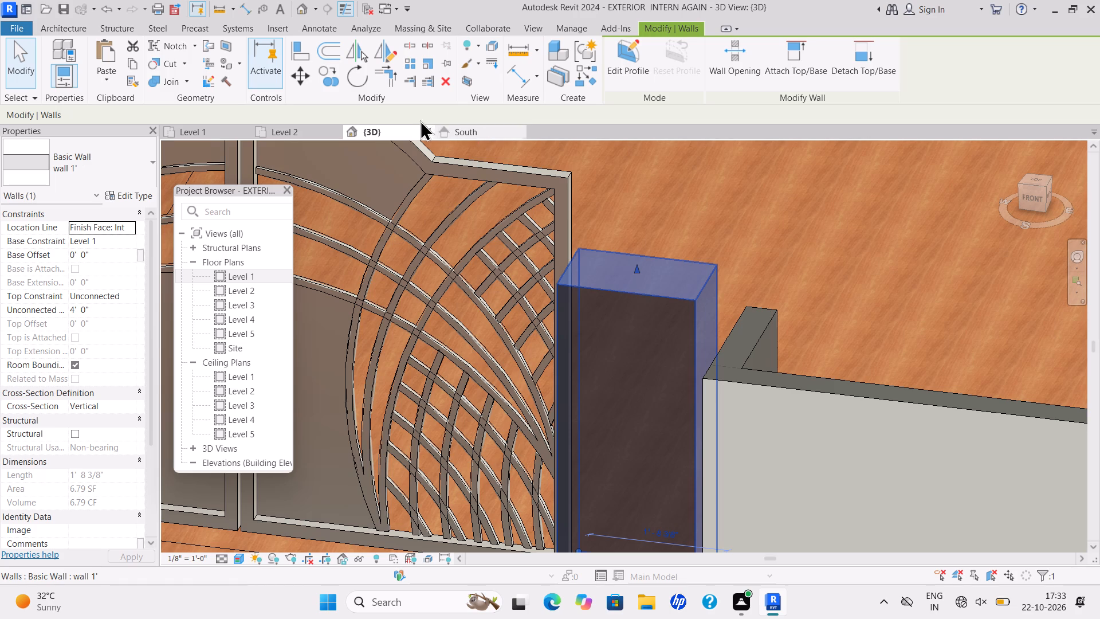
{"action": "left_click", "coordinate": [202, 127]}
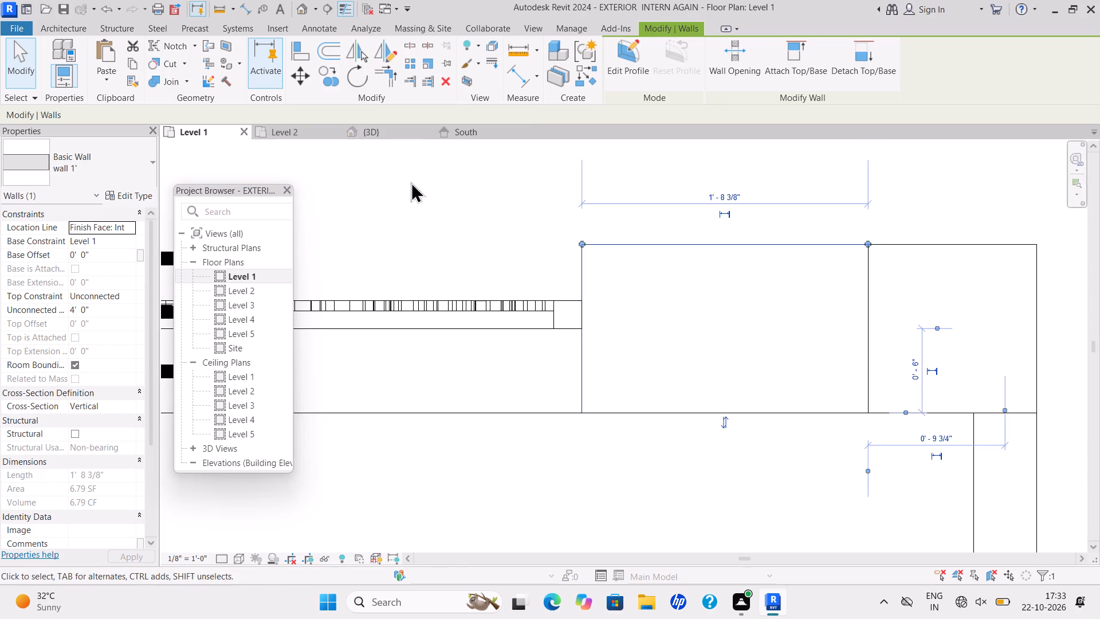
{"action": "scroll", "coordinate": [536, 205], "scroll_direction": "down", "scroll_amount": 3}
{"action": "scroll", "coordinate": [783, 297], "scroll_direction": "up", "scroll_amount": 2}
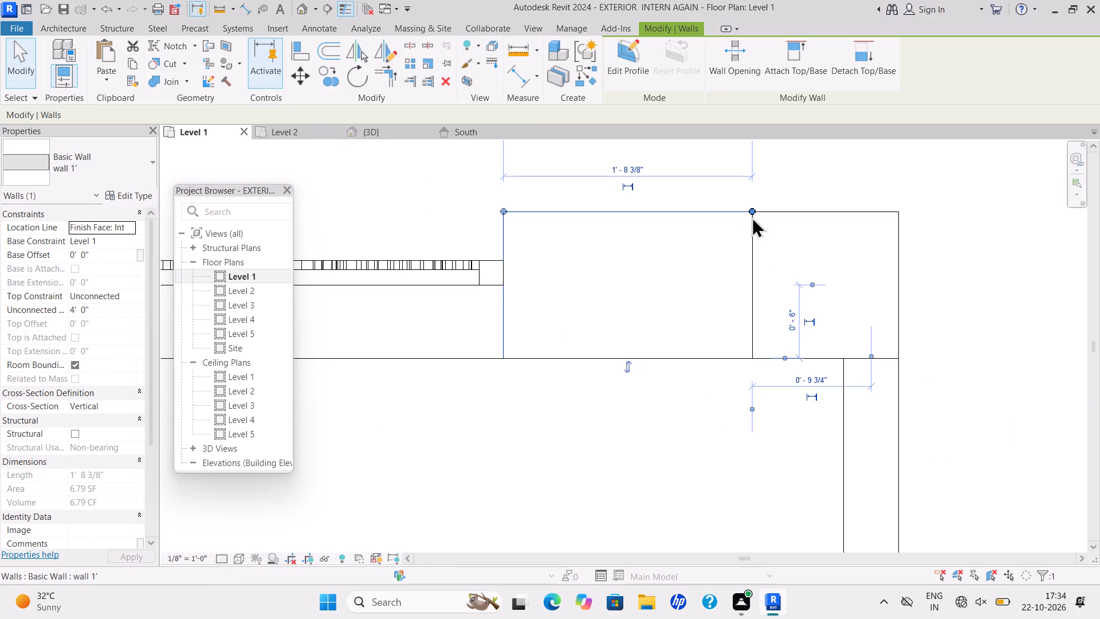
{"action": "left_click_drag", "start_coordinate": [749, 211], "coordinate": [889, 216]}
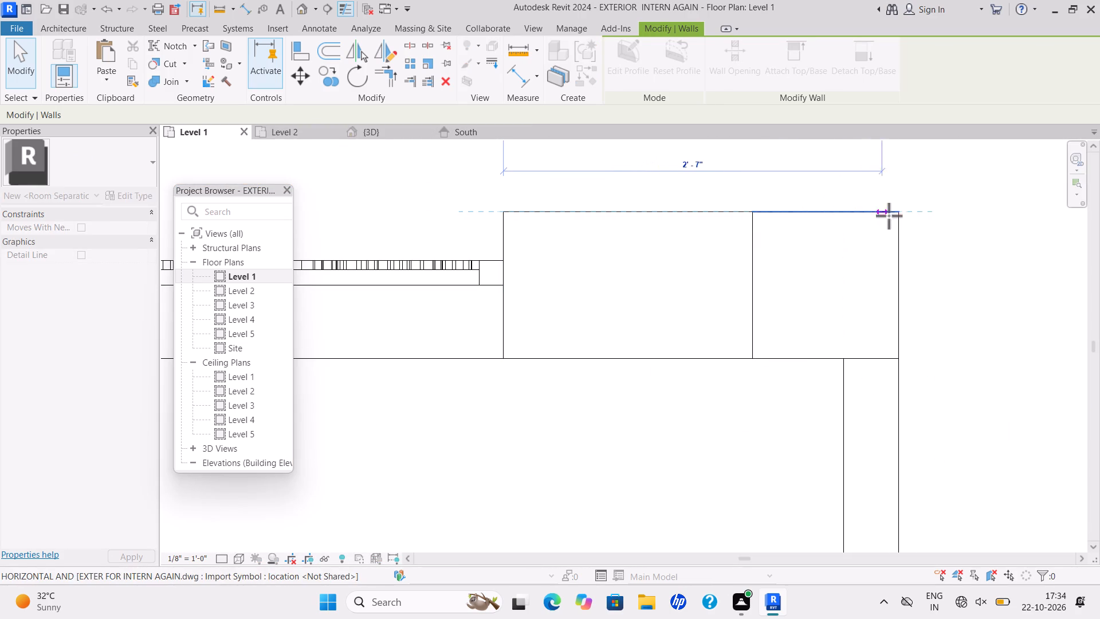
{"action": "left_click_drag", "start_coordinate": [889, 216], "coordinate": [896, 216]}
{"action": "key", "text": "Escape"}
{"action": "scroll", "coordinate": [972, 197], "scroll_direction": "down", "scroll_amount": 1}
{"action": "scroll", "coordinate": [883, 220], "scroll_direction": "down", "scroll_amount": 4}
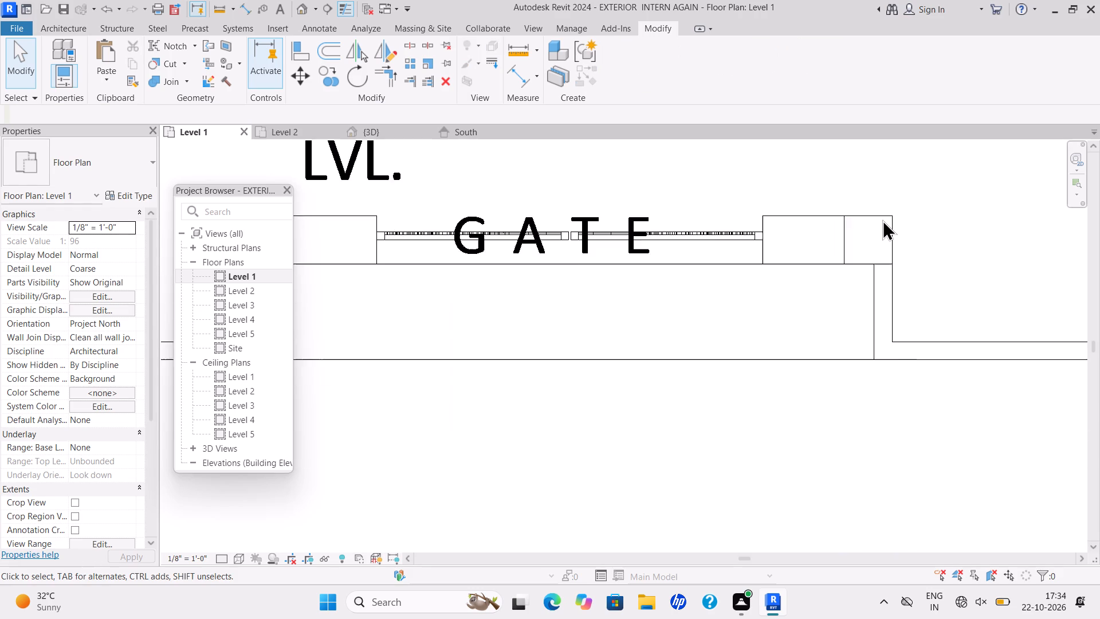
{"action": "scroll", "coordinate": [882, 220], "scroll_direction": "down", "scroll_amount": 7}
{"action": "key", "text": "Escape"}
In the 3D view, paint the road-facing side of the right gate pier with Clad - White.
{"action": "left_click", "coordinate": [387, 128]}
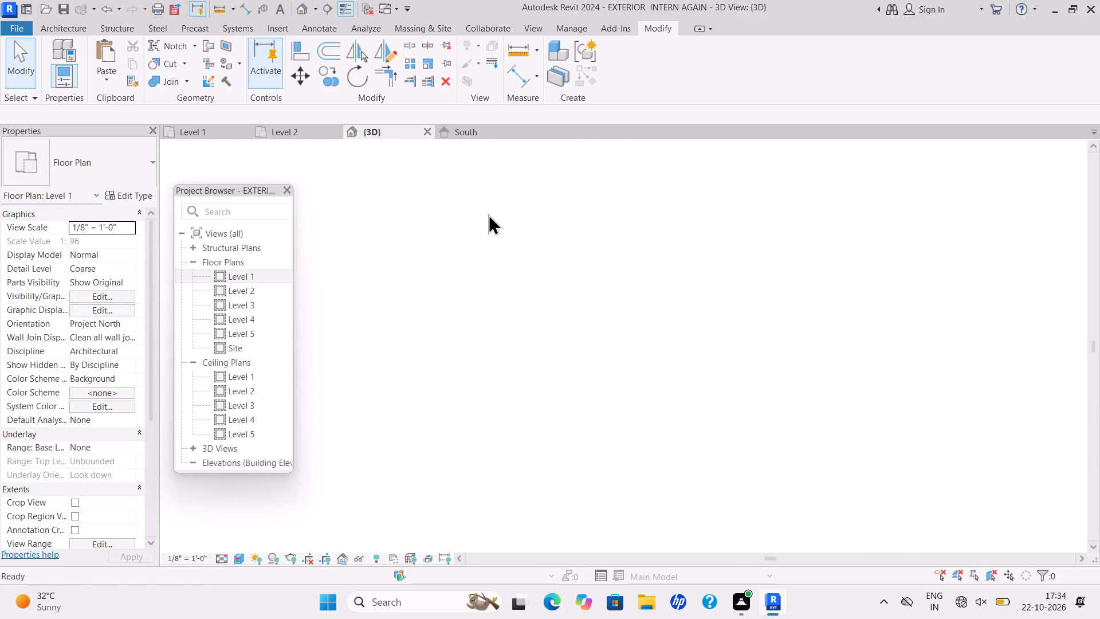
{"action": "scroll", "coordinate": [497, 220], "scroll_direction": "down", "scroll_amount": 4}
{"action": "scroll", "coordinate": [539, 289], "scroll_direction": "down", "scroll_amount": 3}
{"action": "scroll", "coordinate": [655, 283], "scroll_direction": "up", "scroll_amount": 1}
{"action": "scroll", "coordinate": [623, 273], "scroll_direction": "down", "scroll_amount": 4}
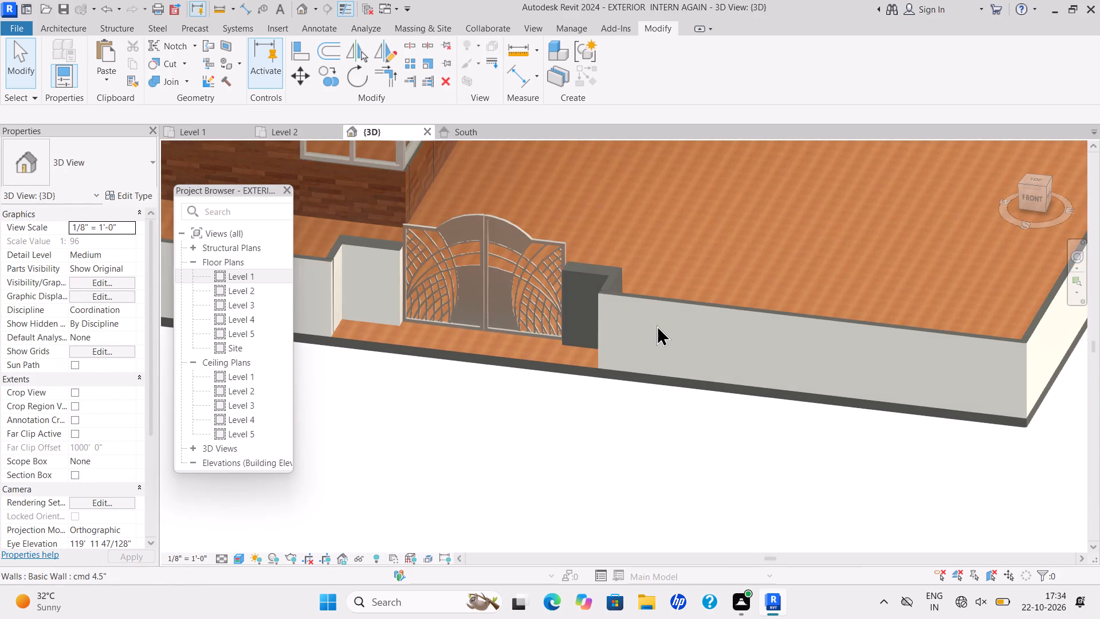
{"action": "scroll", "coordinate": [659, 327], "scroll_direction": "down", "scroll_amount": 1}
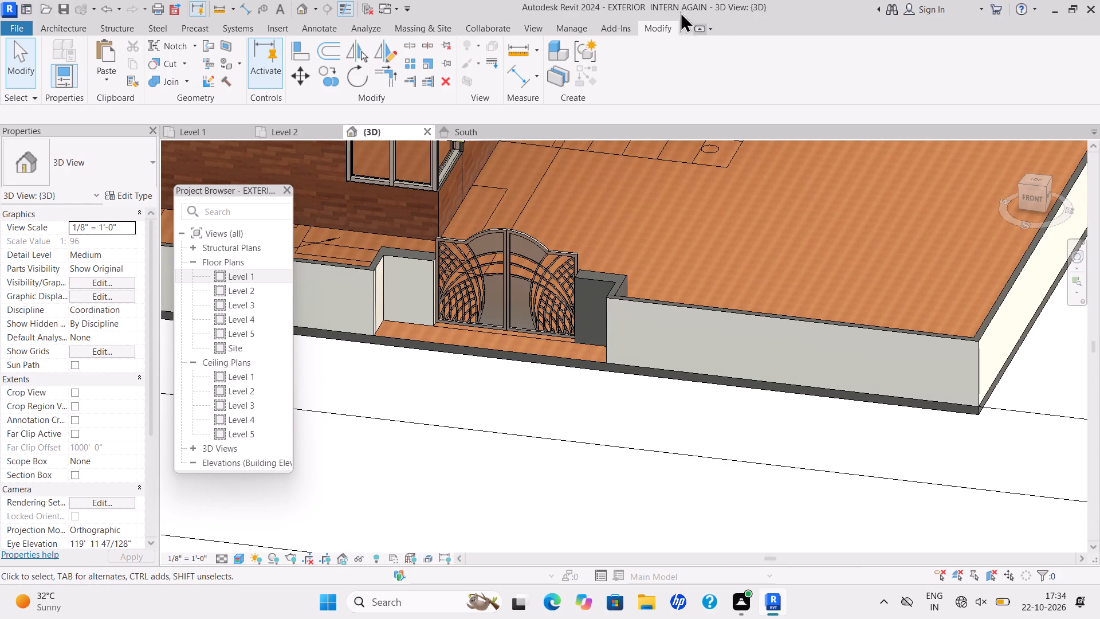
{"action": "left_click", "coordinate": [650, 22]}
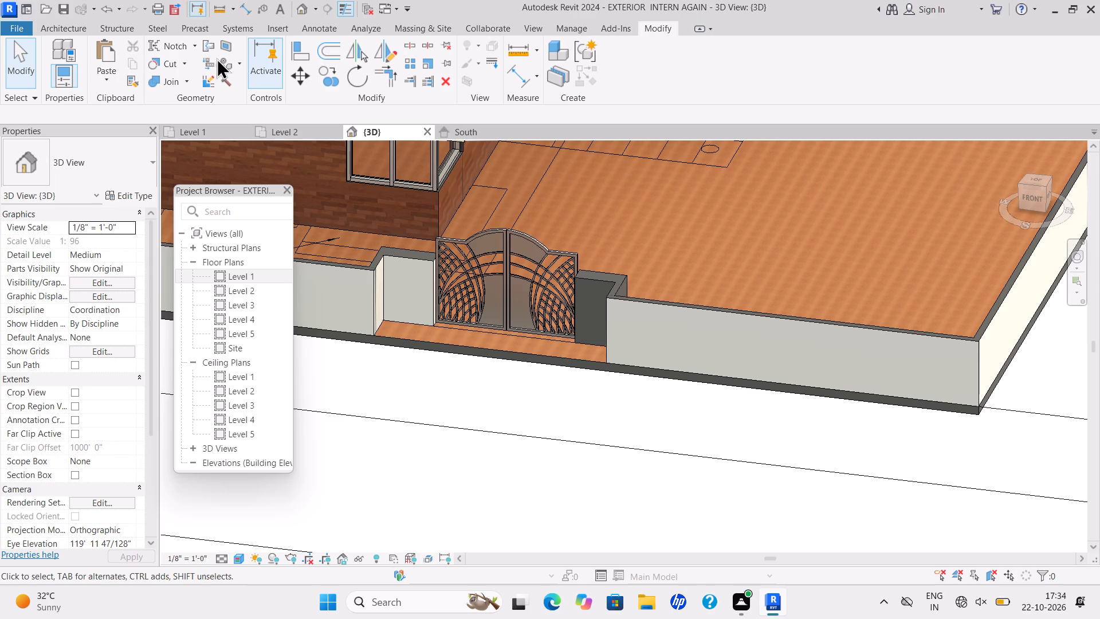
{"action": "left_click", "coordinate": [239, 61]}
{"action": "left_click", "coordinate": [241, 73]}
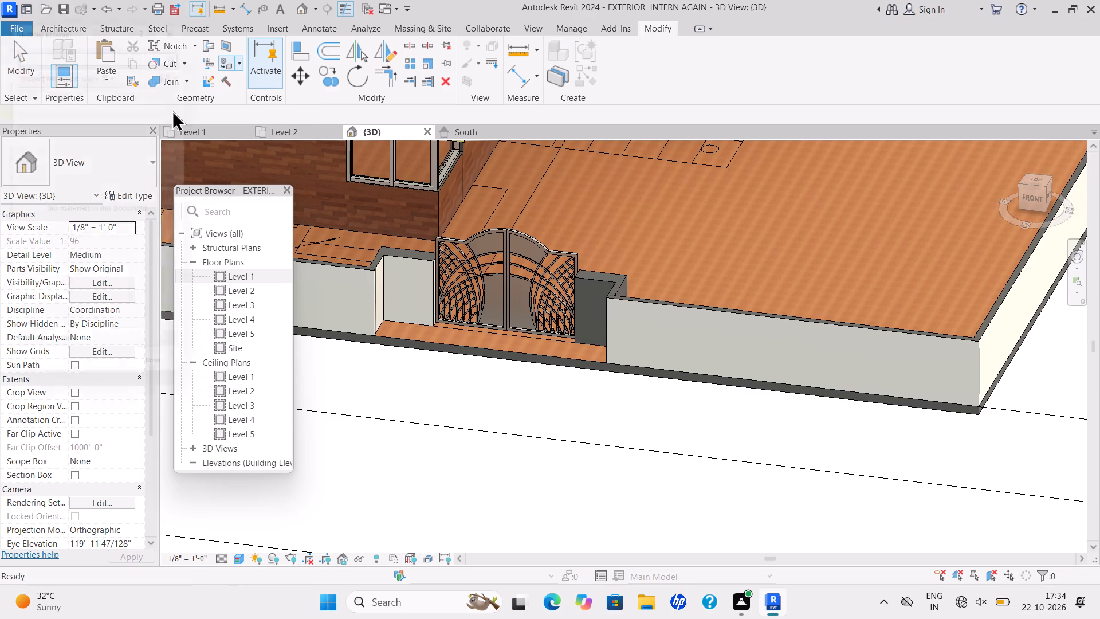
{"action": "left_click", "coordinate": [117, 230]}
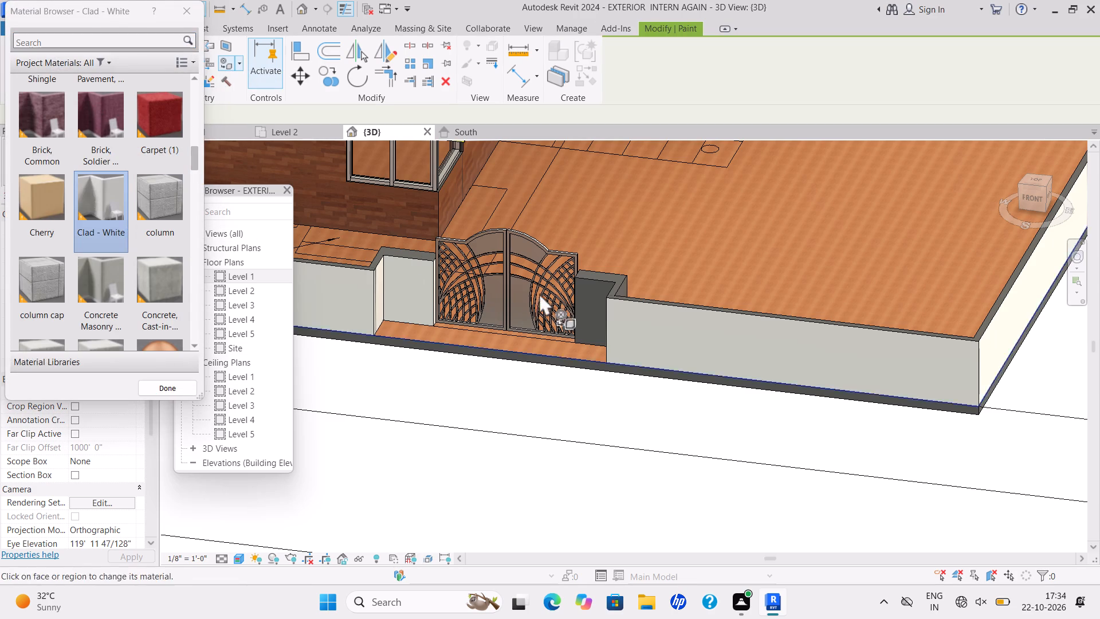
{"action": "left_click", "coordinate": [584, 305]}
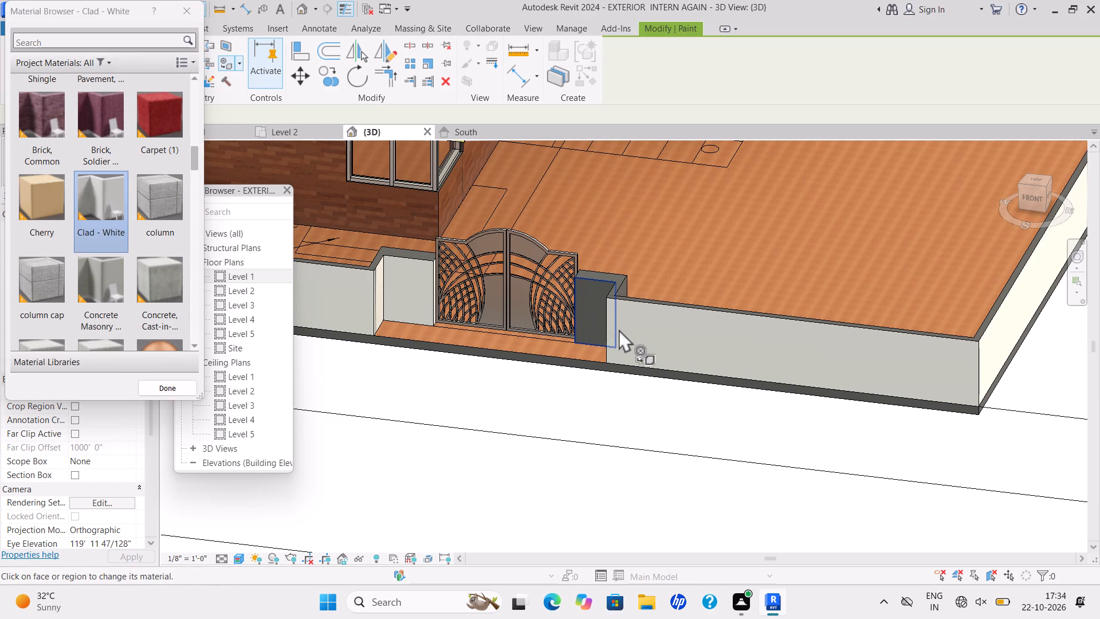
Paint the house-facing side of the left gate pier with Clad - White.
{"action": "scroll", "coordinate": [619, 331], "scroll_direction": "down", "scroll_amount": 3}
{"action": "middle_click_drag", "start_coordinate": [617, 330], "coordinate": [776, 332], "text": "shift"}
{"action": "scroll", "coordinate": [793, 299], "scroll_direction": "down", "scroll_amount": 3}
{"action": "middle_click_drag", "start_coordinate": [776, 317], "coordinate": [738, 342]}
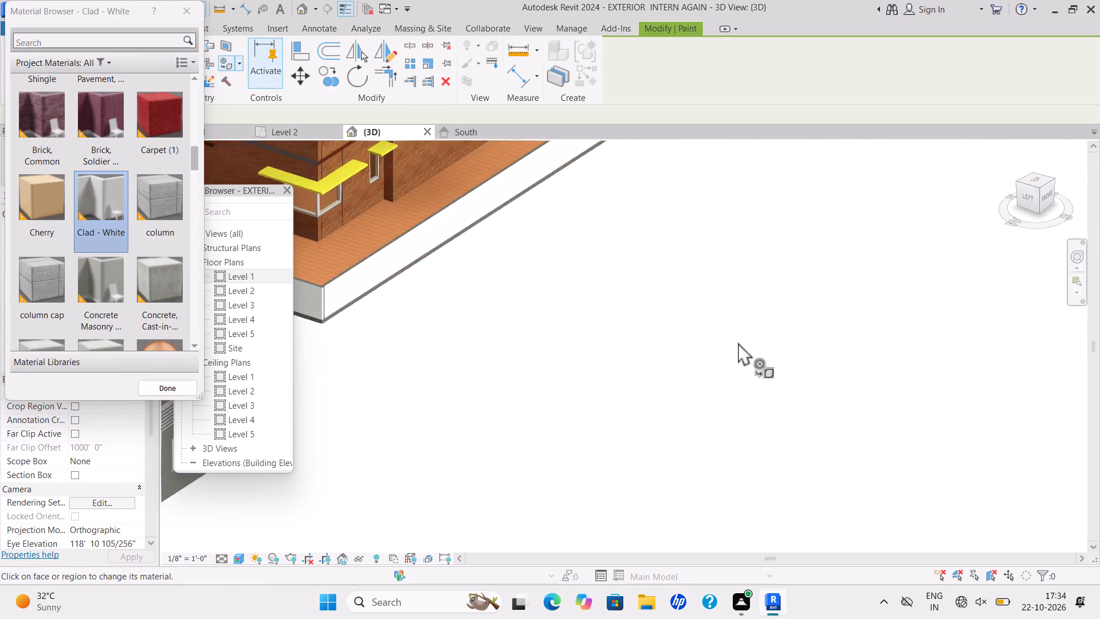
{"action": "middle_click_drag", "start_coordinate": [738, 342], "coordinate": [680, 361]}
{"action": "scroll", "coordinate": [678, 340], "scroll_direction": "down", "scroll_amount": 3}
{"action": "middle_click_drag", "start_coordinate": [679, 340], "coordinate": [377, 515]}
{"action": "scroll", "coordinate": [412, 267], "scroll_direction": "up", "scroll_amount": 4}
{"action": "scroll", "coordinate": [354, 386], "scroll_direction": "up", "scroll_amount": 1}
{"action": "scroll", "coordinate": [358, 383], "scroll_direction": "down", "scroll_amount": 1}
{"action": "middle_click_drag", "start_coordinate": [378, 387], "coordinate": [429, 393]}
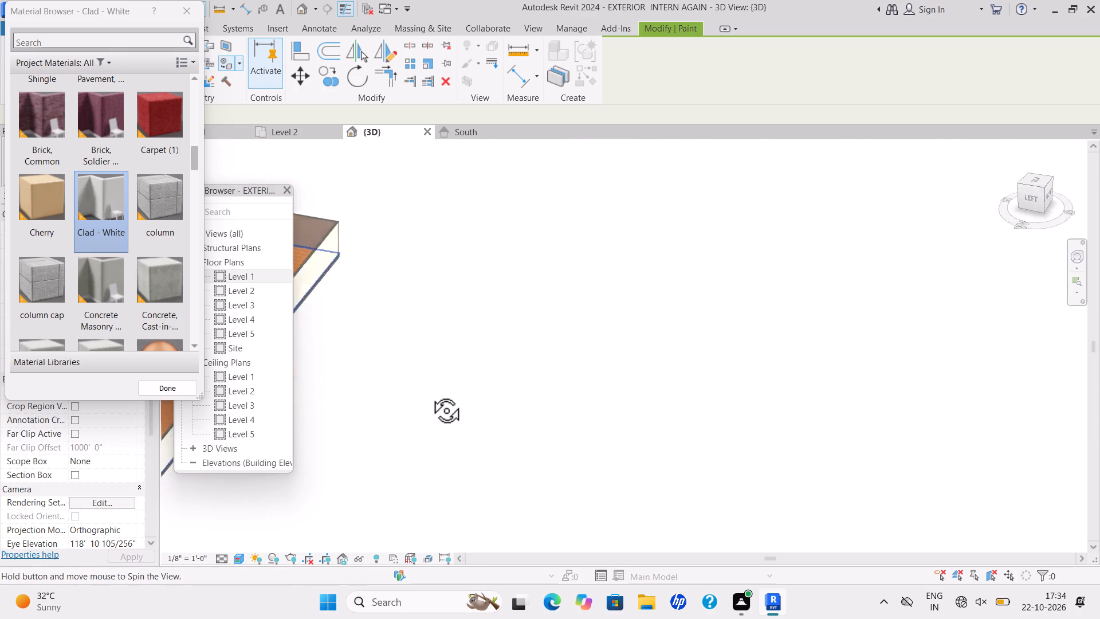
{"action": "middle_click_drag", "start_coordinate": [429, 393], "coordinate": [451, 386]}
{"action": "scroll", "coordinate": [386, 379], "scroll_direction": "down", "scroll_amount": 3}
{"action": "middle_click_drag", "start_coordinate": [408, 379], "coordinate": [660, 358]}
{"action": "scroll", "coordinate": [483, 319], "scroll_direction": "up", "scroll_amount": 1}
{"action": "middle_click_drag", "start_coordinate": [493, 323], "coordinate": [518, 319], "text": "shift"}
{"action": "middle_click", "coordinate": [518, 319], "text": "shift"}
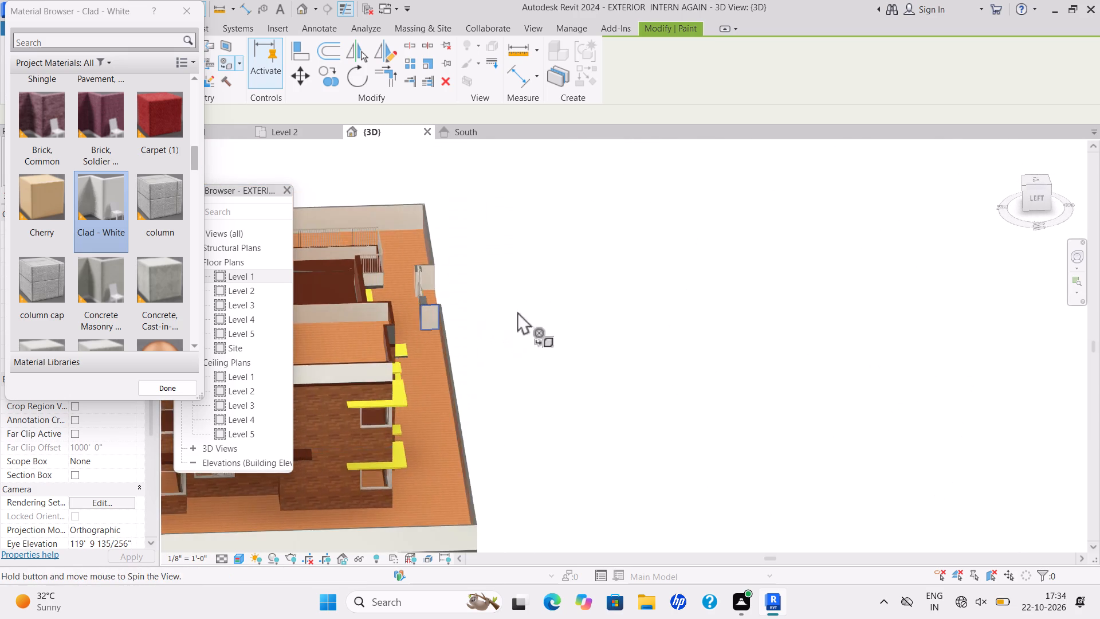
{"action": "scroll", "coordinate": [305, 322], "scroll_direction": "up", "scroll_amount": 12}
{"action": "scroll", "coordinate": [532, 299], "scroll_direction": "up", "scroll_amount": 4}
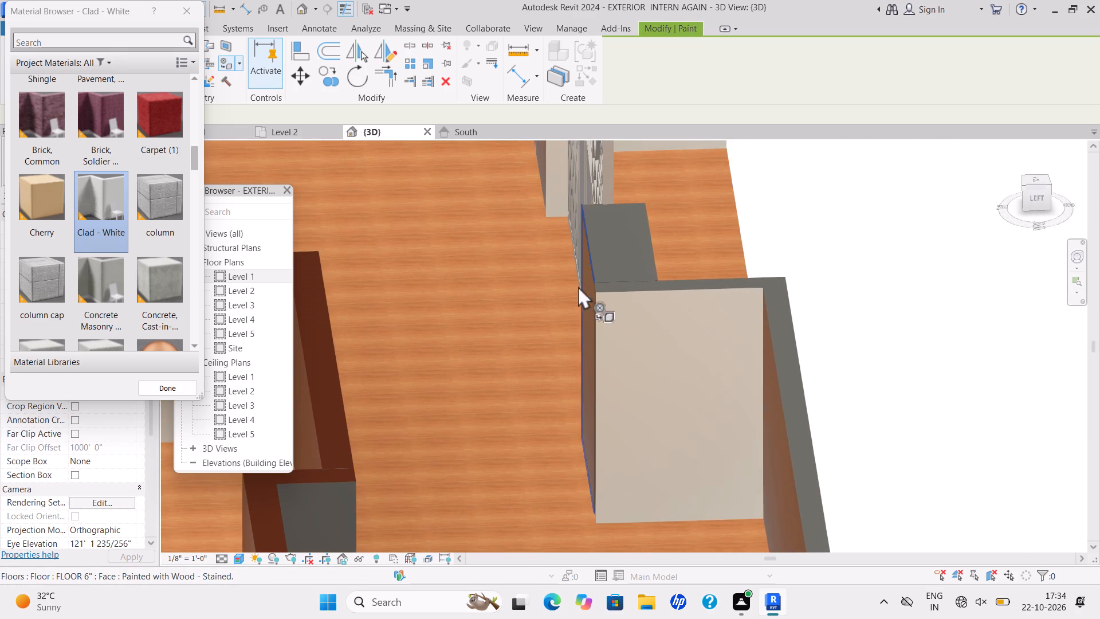
{"action": "left_click", "coordinate": [588, 283]}
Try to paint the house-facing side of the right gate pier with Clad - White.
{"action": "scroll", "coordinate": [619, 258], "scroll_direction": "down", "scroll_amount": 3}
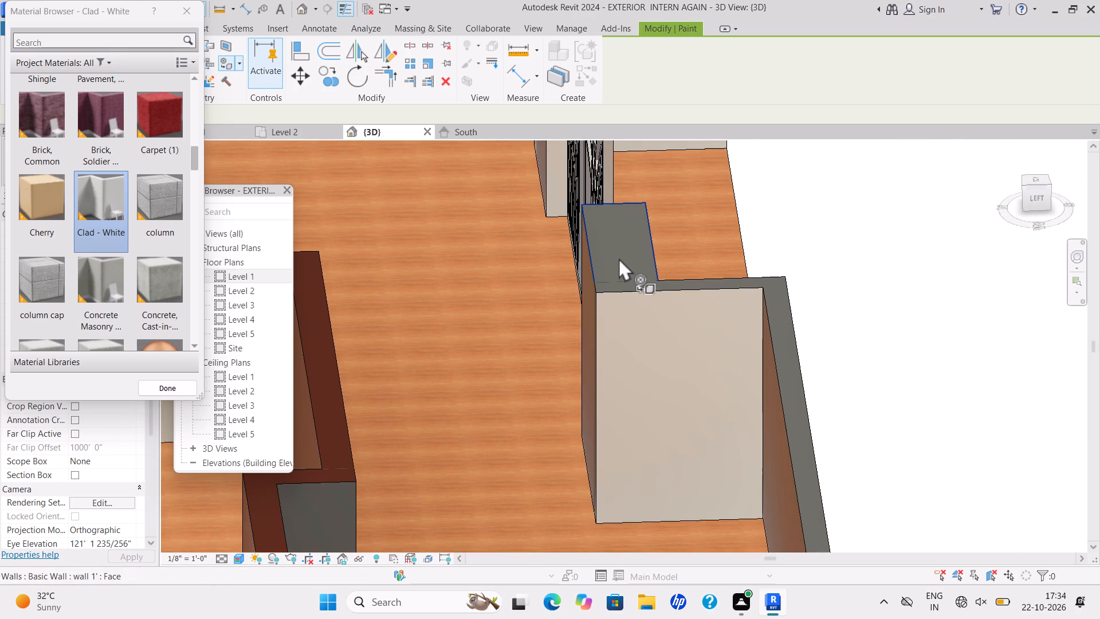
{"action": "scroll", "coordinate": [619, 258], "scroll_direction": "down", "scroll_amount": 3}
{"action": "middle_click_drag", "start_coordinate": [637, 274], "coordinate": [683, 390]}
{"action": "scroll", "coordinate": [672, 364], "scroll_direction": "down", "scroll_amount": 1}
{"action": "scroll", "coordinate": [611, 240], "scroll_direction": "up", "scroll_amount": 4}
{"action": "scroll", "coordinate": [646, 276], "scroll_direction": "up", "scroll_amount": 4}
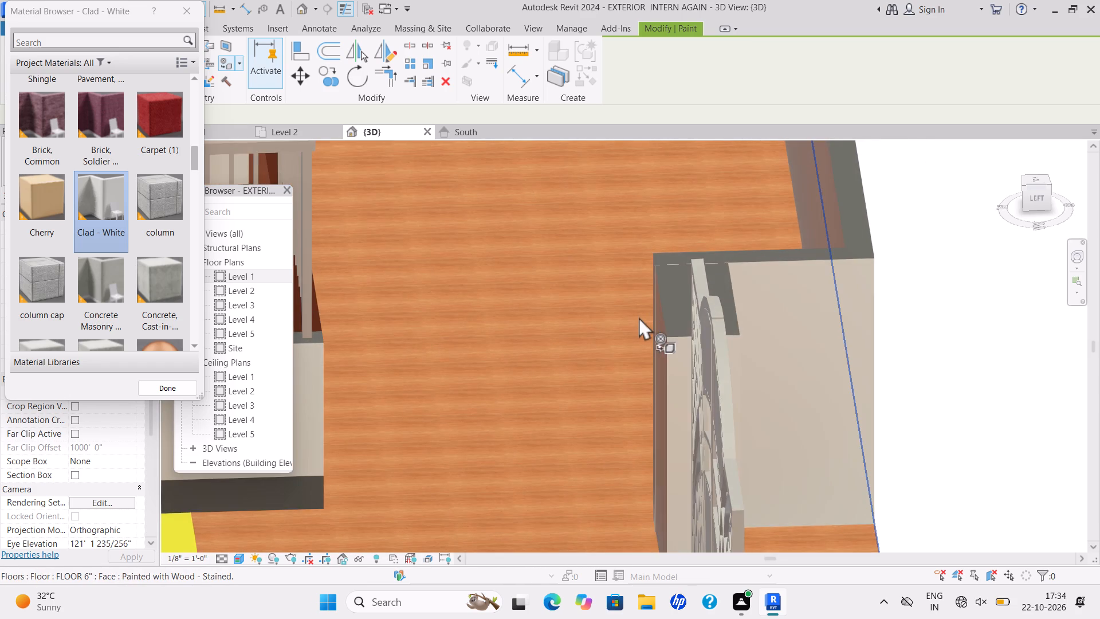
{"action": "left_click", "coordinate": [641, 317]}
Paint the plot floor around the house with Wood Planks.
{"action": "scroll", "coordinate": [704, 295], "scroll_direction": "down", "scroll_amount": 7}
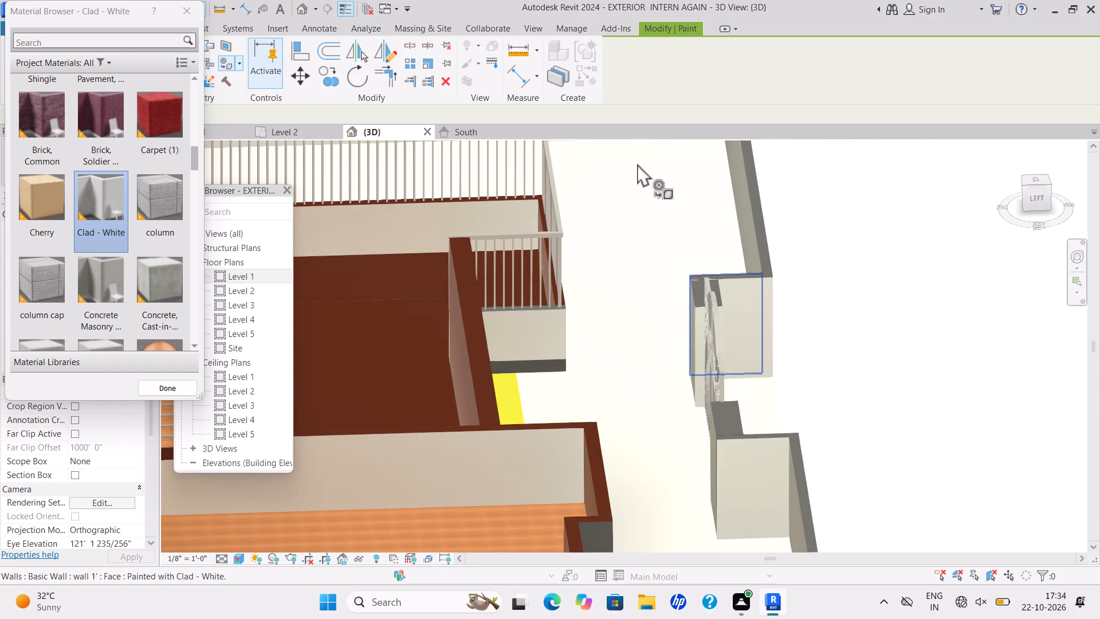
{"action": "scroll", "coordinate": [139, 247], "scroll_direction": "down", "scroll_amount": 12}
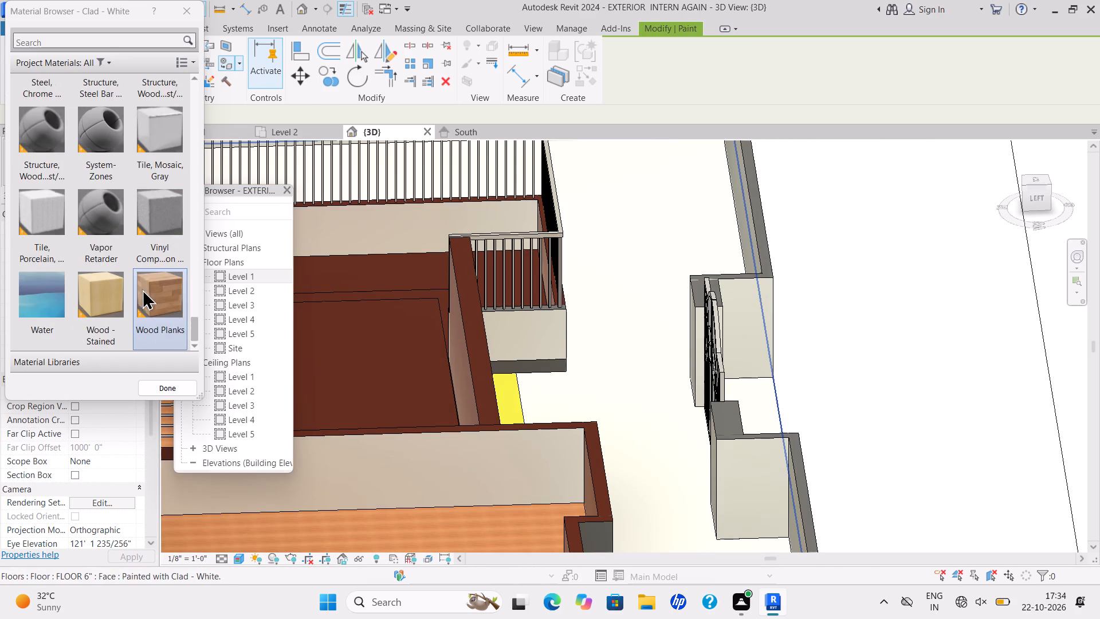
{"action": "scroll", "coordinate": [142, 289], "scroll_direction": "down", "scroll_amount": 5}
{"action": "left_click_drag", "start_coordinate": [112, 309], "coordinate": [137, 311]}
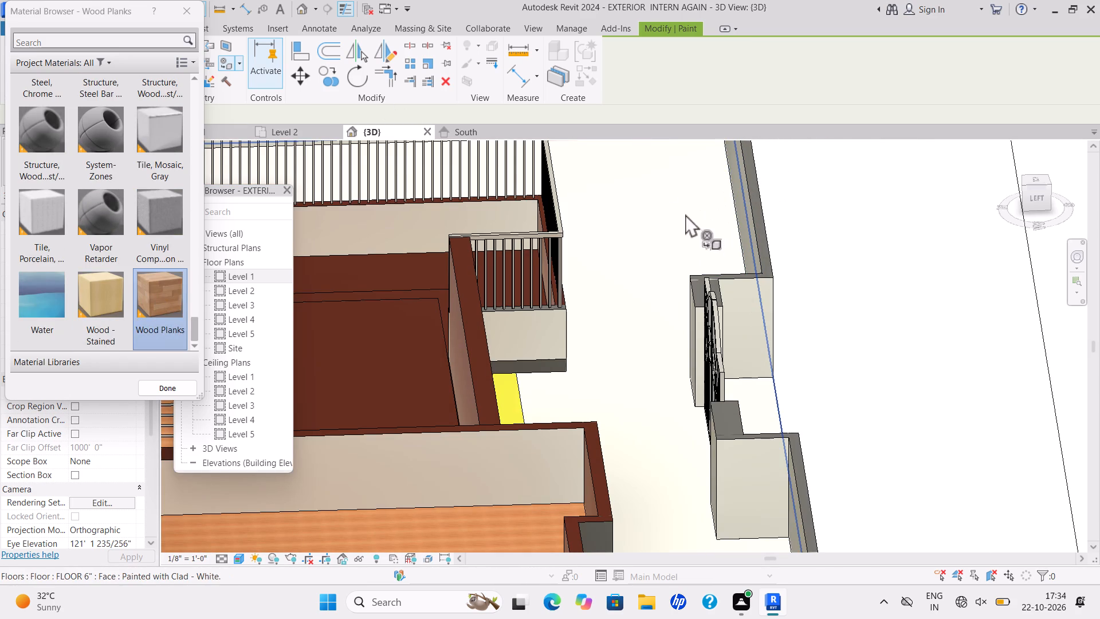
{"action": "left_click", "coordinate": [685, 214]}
Repaint the plot floor around the house with Wood - Stained.
{"action": "scroll", "coordinate": [682, 215], "scroll_direction": "down", "scroll_amount": 10}
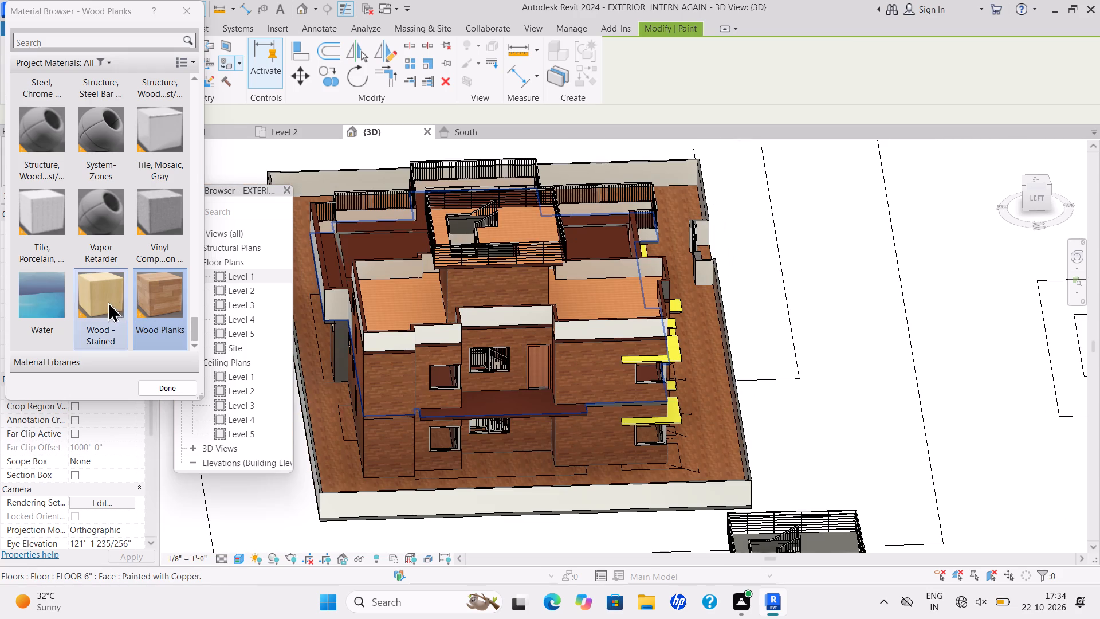
{"action": "left_click_drag", "start_coordinate": [108, 301], "coordinate": [119, 299]}
{"action": "left_click", "coordinate": [708, 361]}
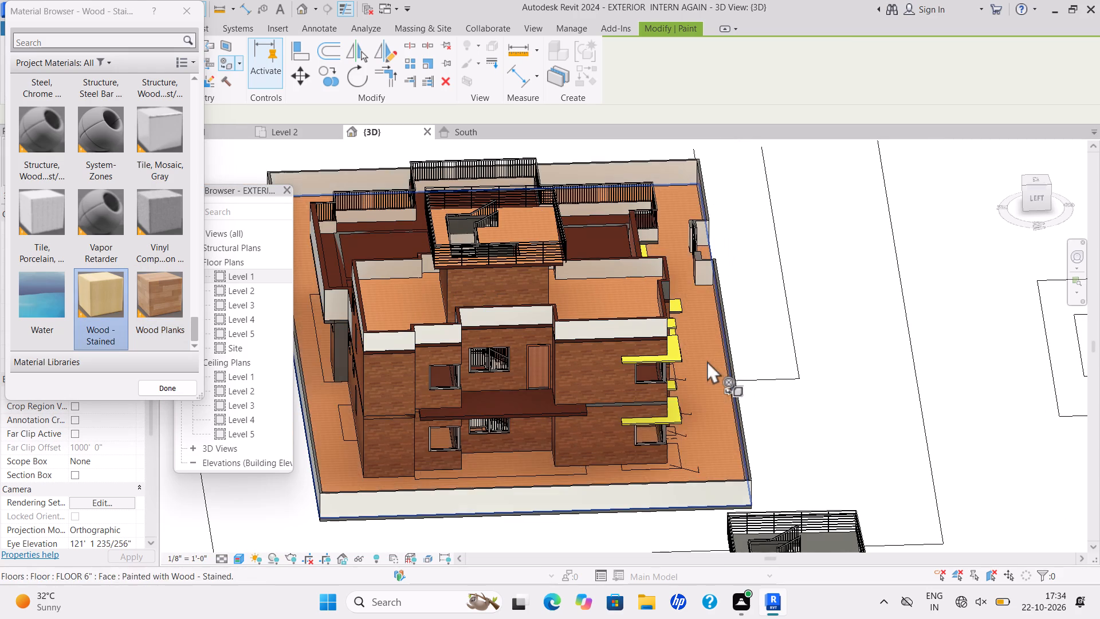
Paint the unpainted dark inner face of the parapet wall on the house's upper front terrace with Clad - White.
{"action": "scroll", "coordinate": [695, 339], "scroll_direction": "down", "scroll_amount": 9}
{"action": "middle_click_drag", "start_coordinate": [712, 343], "coordinate": [650, 329], "text": "shift"}
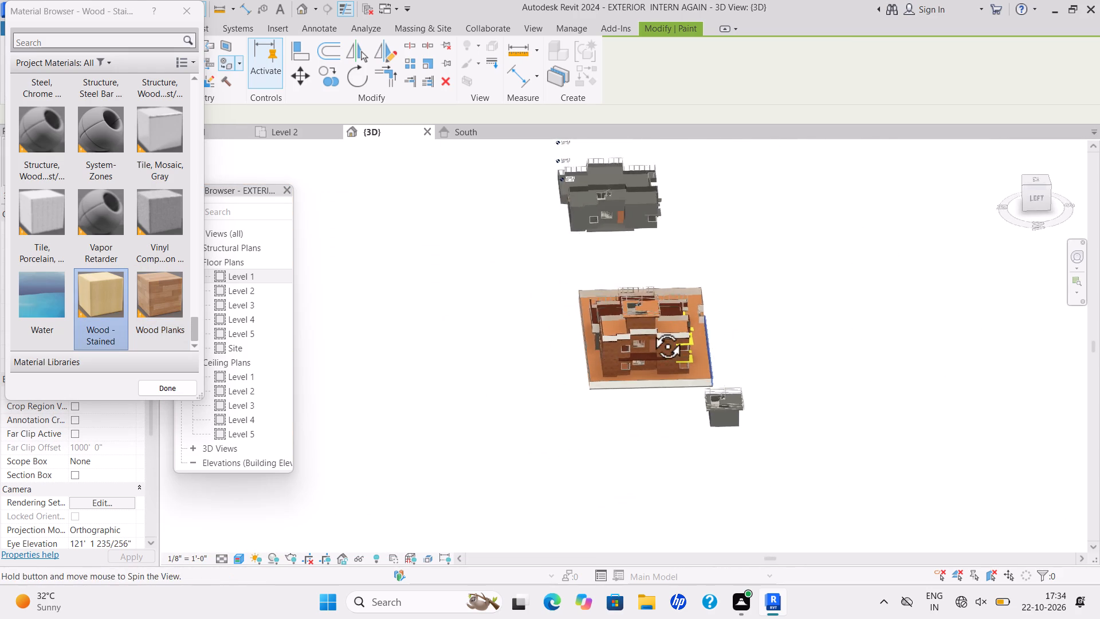
{"action": "middle_click_drag", "start_coordinate": [650, 329], "coordinate": [584, 278], "text": "shift"}
{"action": "scroll", "coordinate": [596, 290], "scroll_direction": "up", "scroll_amount": 3, "text": "shift"}
{"action": "right_click_drag", "start_coordinate": [669, 333], "coordinate": [719, 374]}
{"action": "scroll", "coordinate": [718, 374], "scroll_direction": "up", "scroll_amount": 9}
{"action": "middle_click_drag", "start_coordinate": [712, 359], "coordinate": [579, 388], "text": "shift"}
{"action": "scroll", "coordinate": [573, 335], "scroll_direction": "down", "scroll_amount": 3}
{"action": "middle_click_drag", "start_coordinate": [575, 335], "coordinate": [599, 316], "text": "shift"}
{"action": "scroll", "coordinate": [471, 284], "scroll_direction": "up", "scroll_amount": 6}
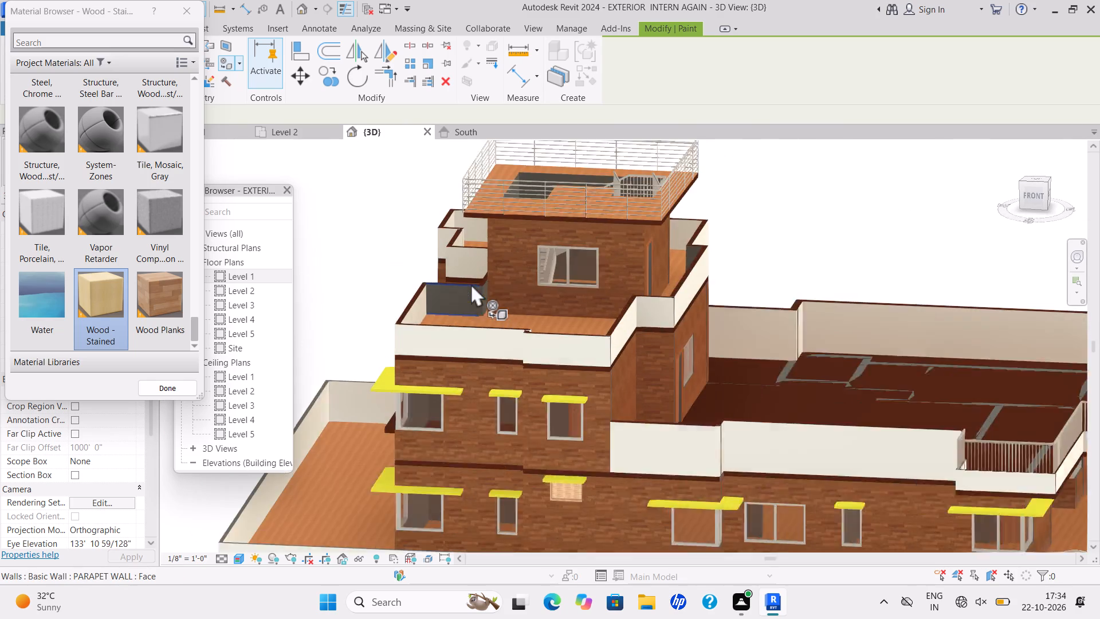
{"action": "scroll", "coordinate": [458, 295], "scroll_direction": "up", "scroll_amount": 4}
{"action": "scroll", "coordinate": [95, 186], "scroll_direction": "up", "scroll_amount": 4}
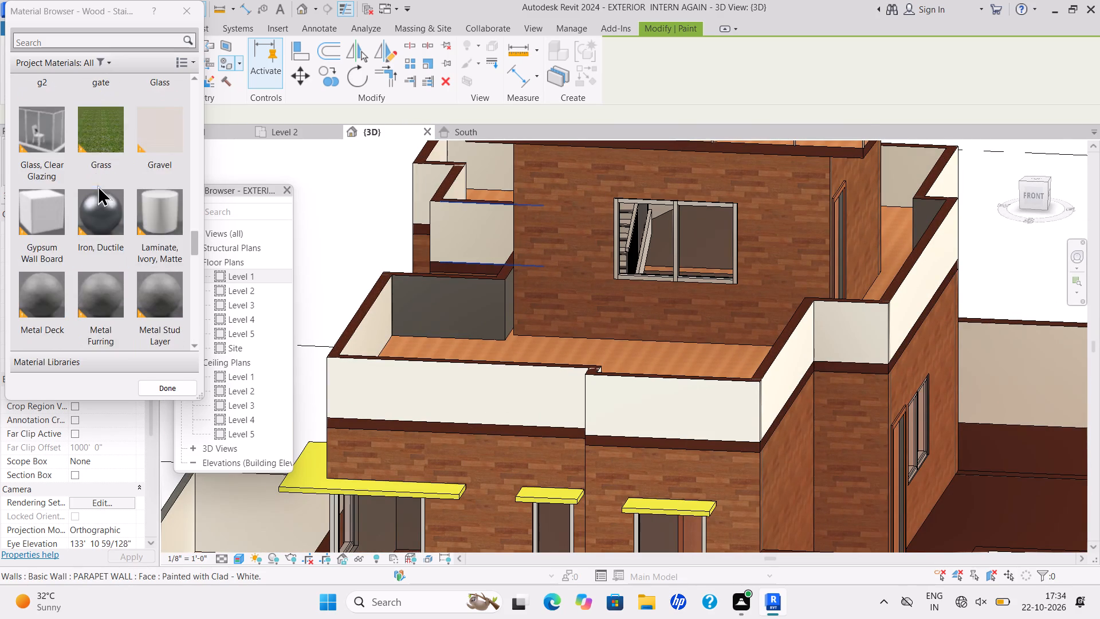
{"action": "scroll", "coordinate": [97, 185], "scroll_direction": "up", "scroll_amount": 4}
{"action": "left_click", "coordinate": [111, 211]}
{"action": "left_click", "coordinate": [466, 304]}
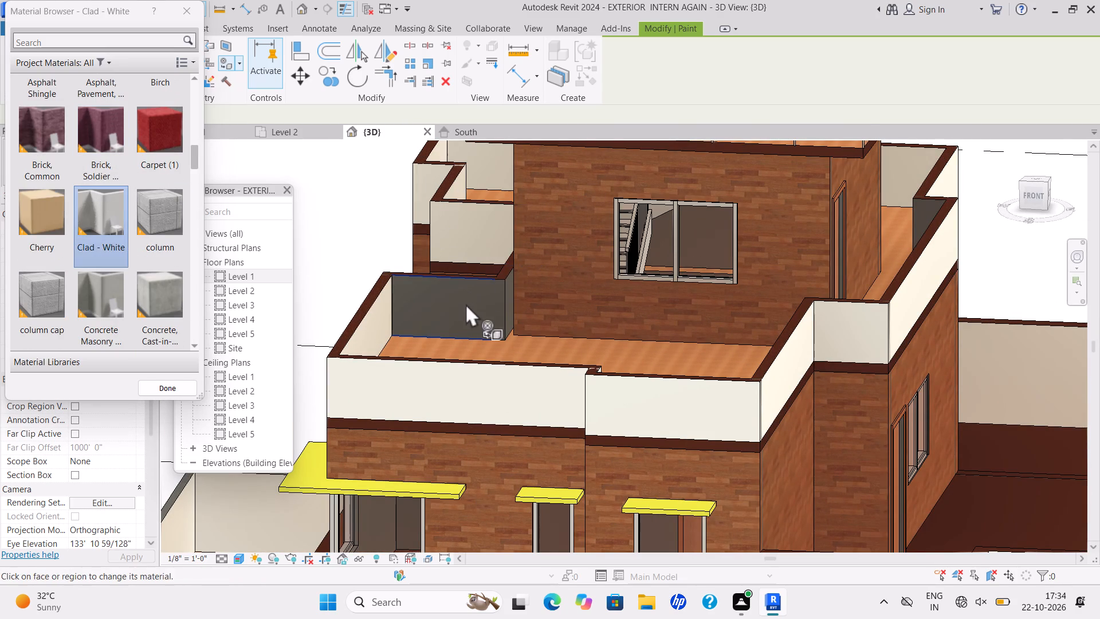
Paint the narrow dark end face of the upper front terrace parapet beside the brick wall with Clad - White.
{"action": "scroll", "coordinate": [492, 300], "scroll_direction": "up", "scroll_amount": 8}
{"action": "left_click", "coordinate": [521, 288]}
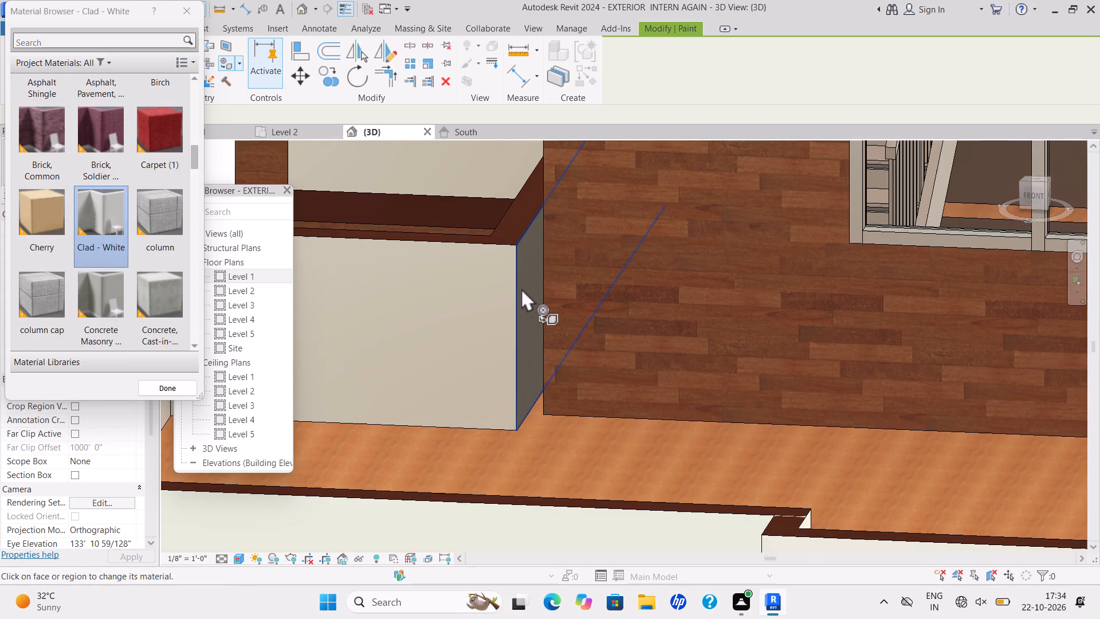
{"action": "scroll", "coordinate": [521, 288], "scroll_direction": "down", "scroll_amount": 15}
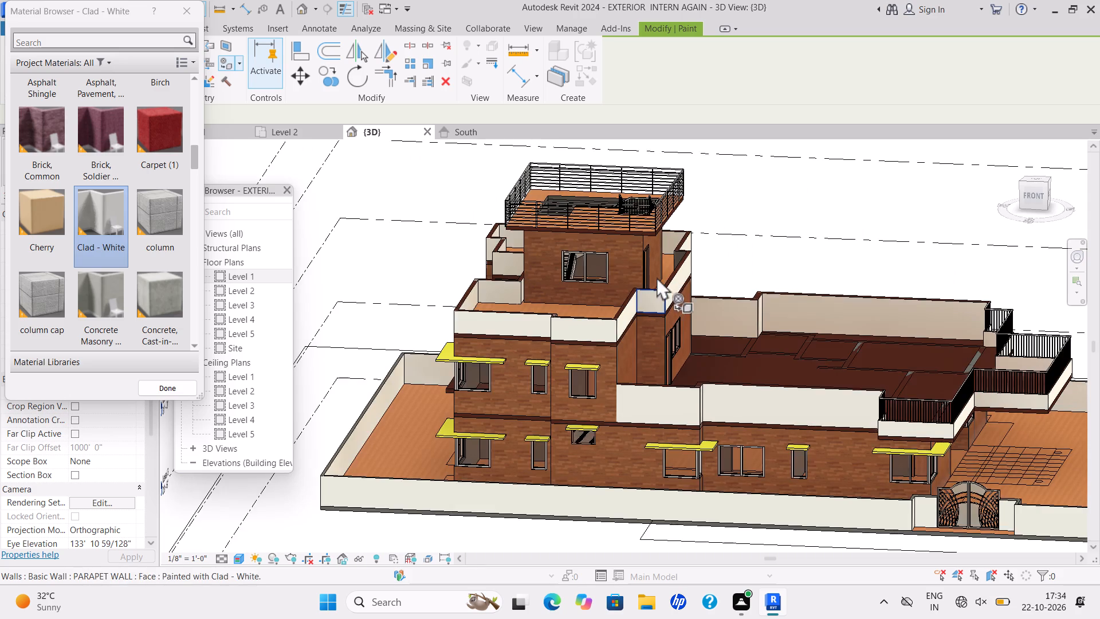
{"action": "scroll", "coordinate": [661, 277], "scroll_direction": "down", "scroll_amount": 5}
{"action": "scroll", "coordinate": [713, 321], "scroll_direction": "down", "scroll_amount": 1}
{"action": "middle_click_drag", "start_coordinate": [705, 321], "coordinate": [736, 287], "text": "shift"}
{"action": "middle_click", "coordinate": [742, 283], "text": "shift"}
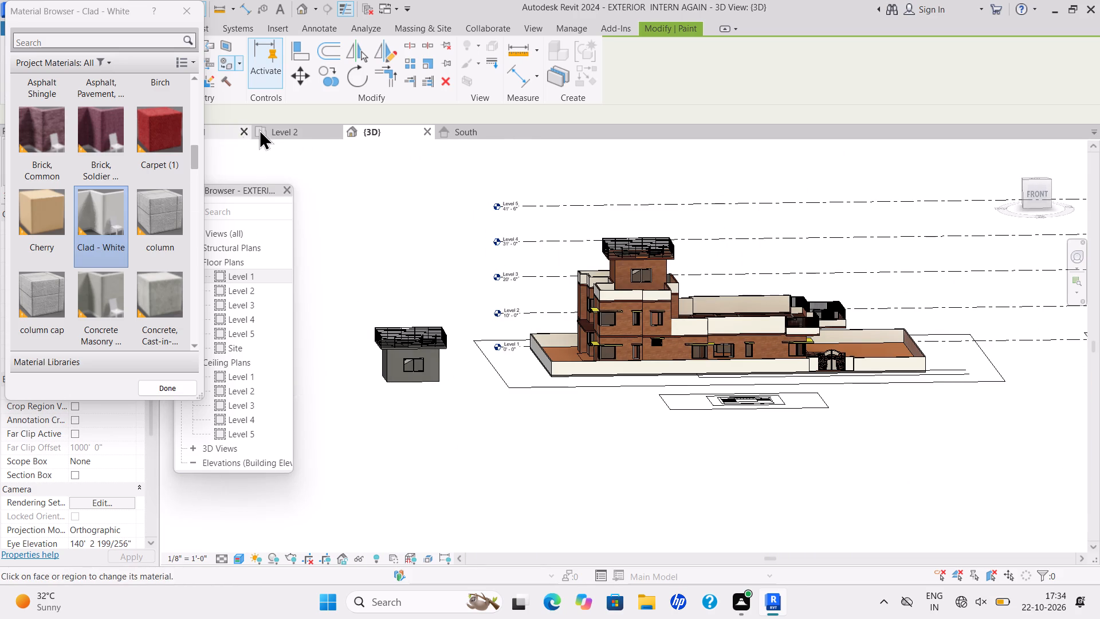
{"action": "key", "text": "Escape"}
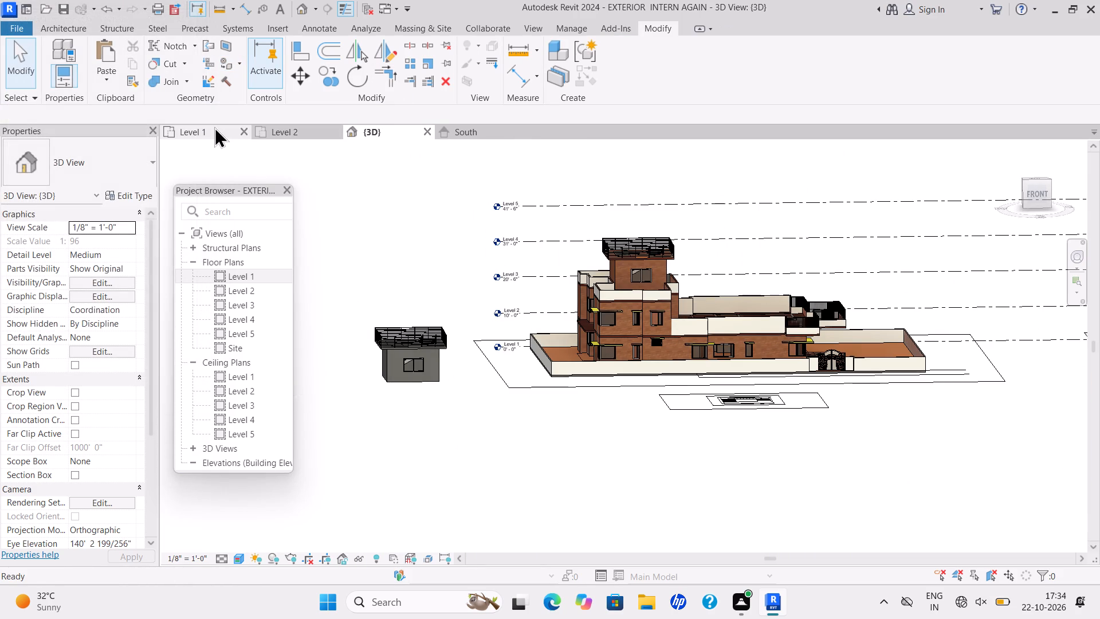
Start a Grassland - 16" toposolid on Level 1 and sketch a rectangular boundary about 244' by 200' around the house plot.
{"action": "left_click", "coordinate": [214, 127]}
{"action": "scroll", "coordinate": [591, 216], "scroll_direction": "down", "scroll_amount": 6}
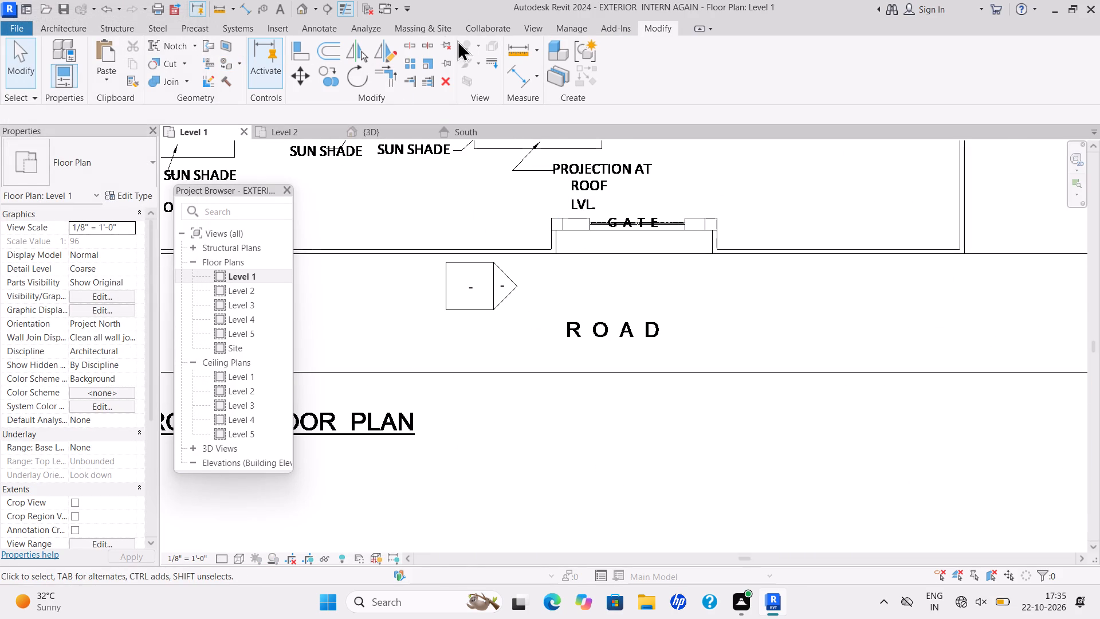
{"action": "left_click", "coordinate": [429, 25]}
{"action": "left_click", "coordinate": [357, 77]}
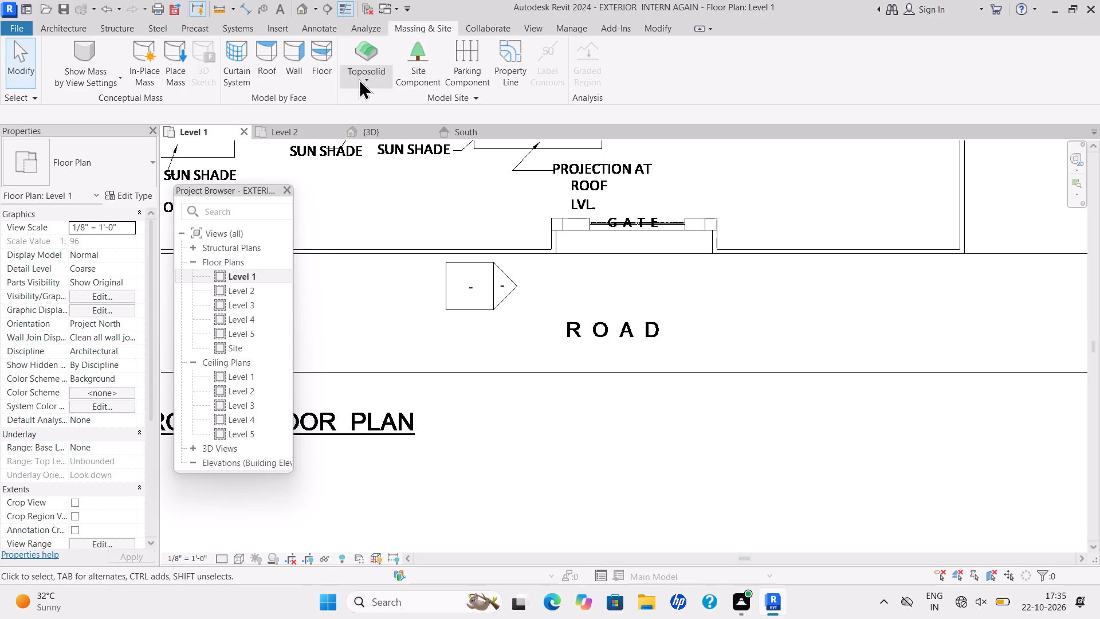
{"action": "left_click", "coordinate": [383, 95]}
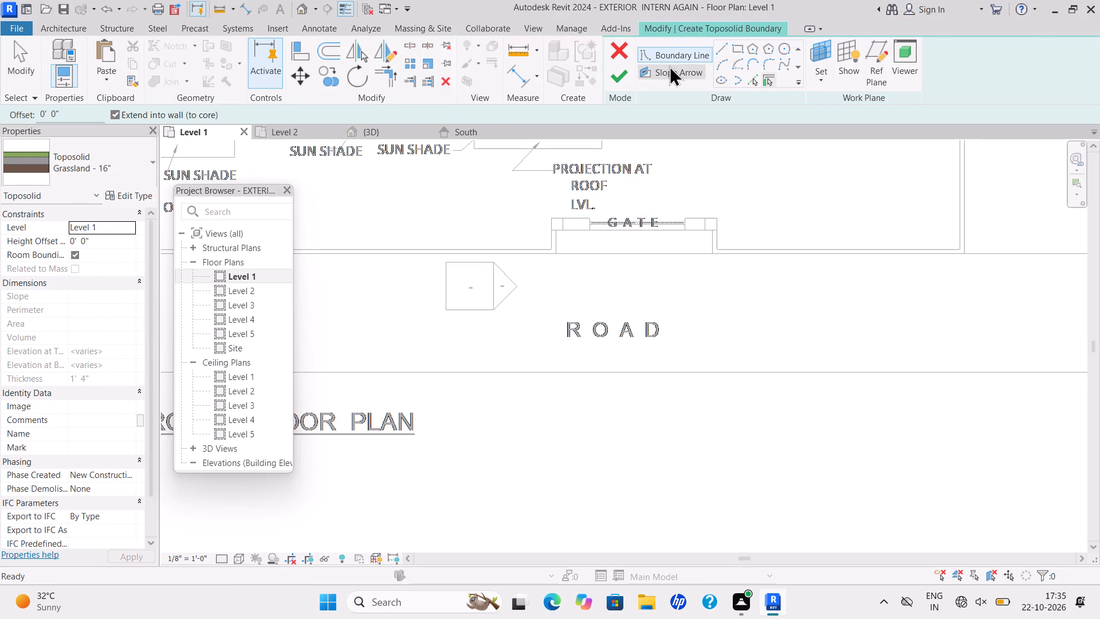
{"action": "left_click", "coordinate": [736, 45]}
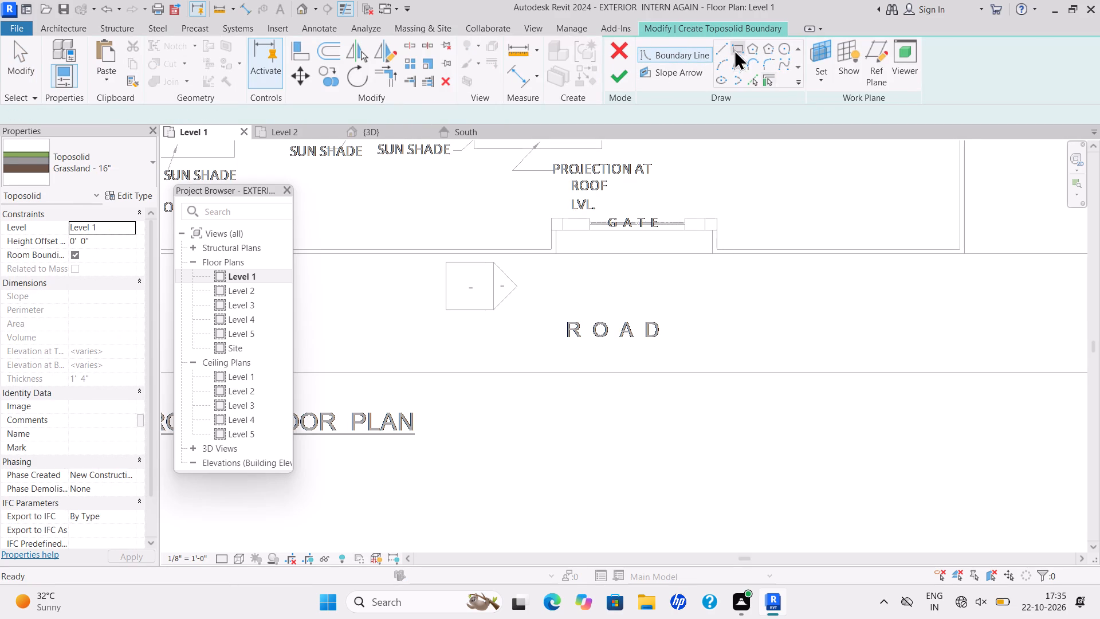
{"action": "scroll", "coordinate": [493, 297], "scroll_direction": "down", "scroll_amount": 5}
{"action": "scroll", "coordinate": [504, 297], "scroll_direction": "down", "scroll_amount": 19}
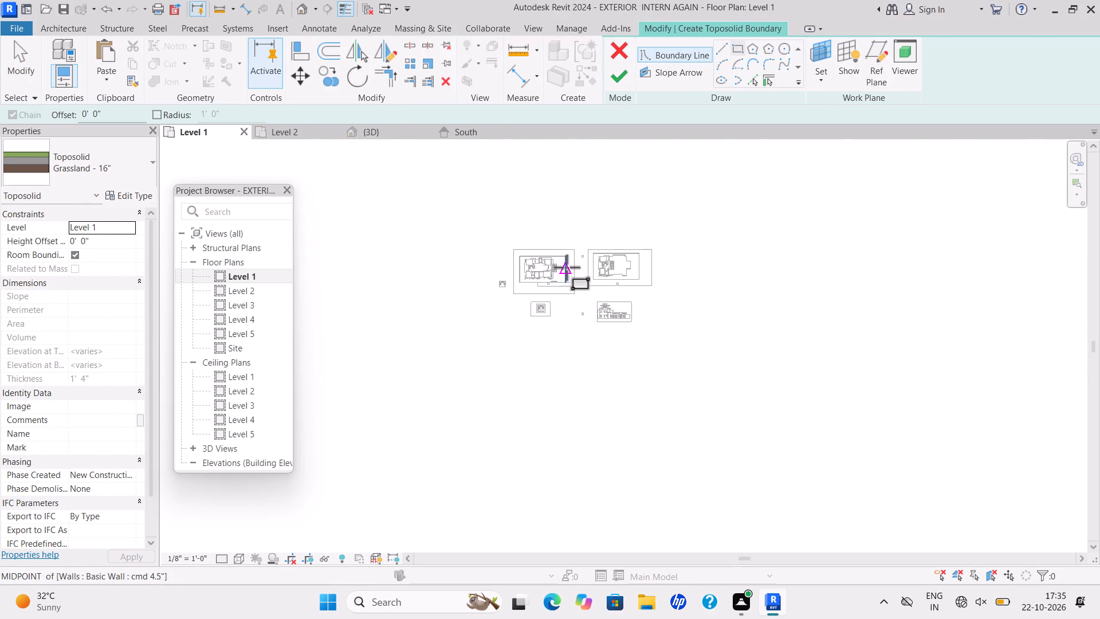
{"action": "scroll", "coordinate": [560, 261], "scroll_direction": "up", "scroll_amount": 6}
{"action": "left_click_drag", "start_coordinate": [393, 164], "coordinate": [429, 170]}
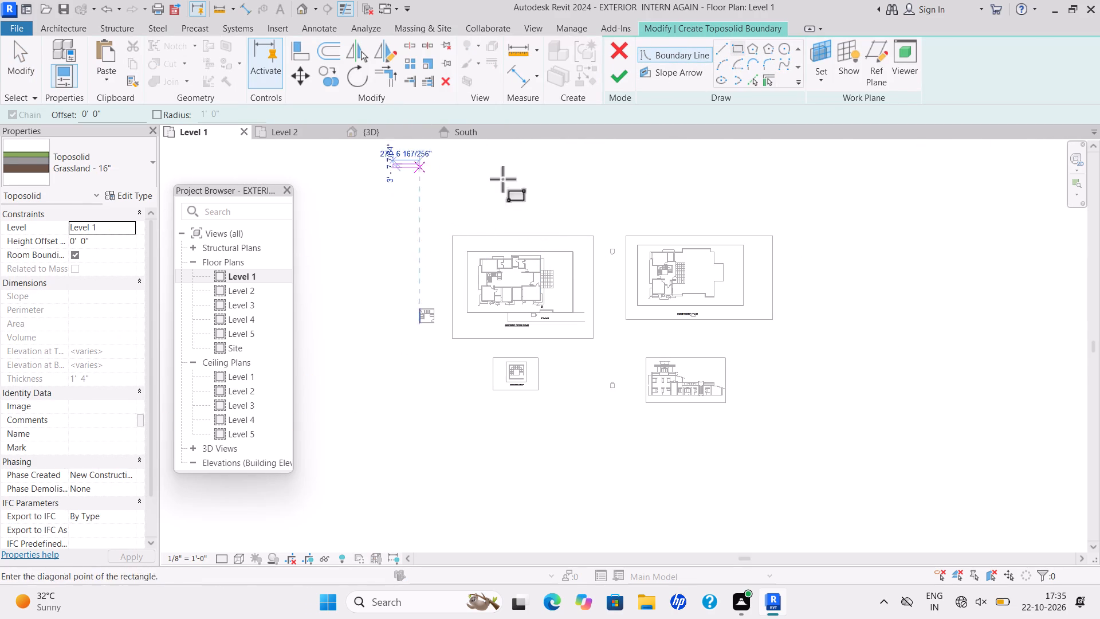
{"action": "left_click", "coordinate": [627, 355]}
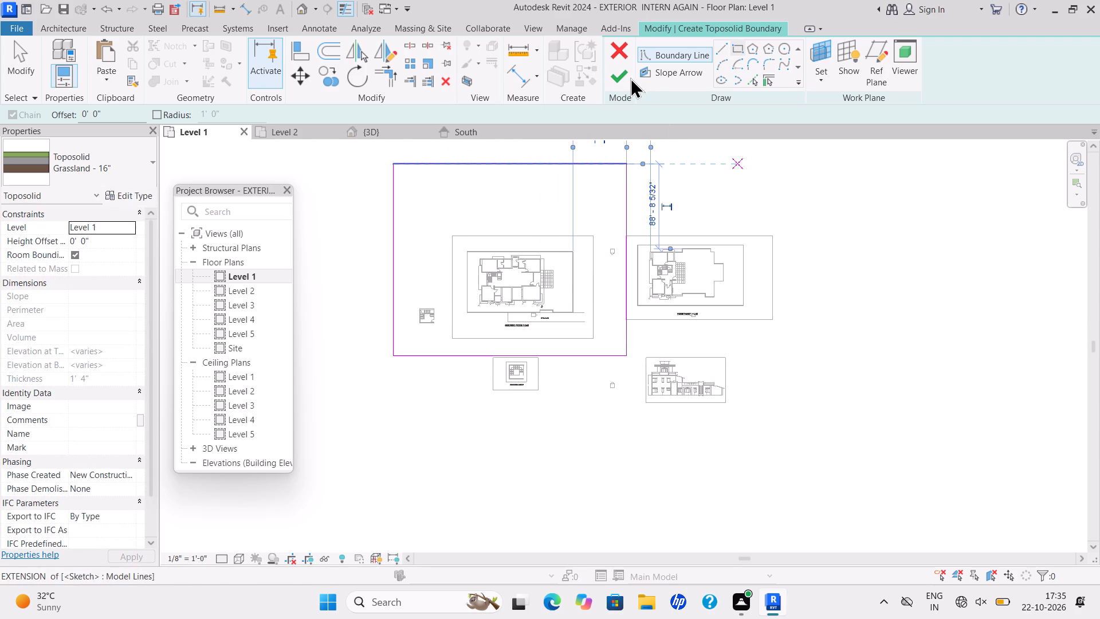
Set the toposolid's height offset from Level 1 to -6" and finish the sketch.
{"action": "left_click", "coordinate": [69, 252]}
{"action": "left_click_drag", "start_coordinate": [100, 244], "coordinate": [61, 255]}
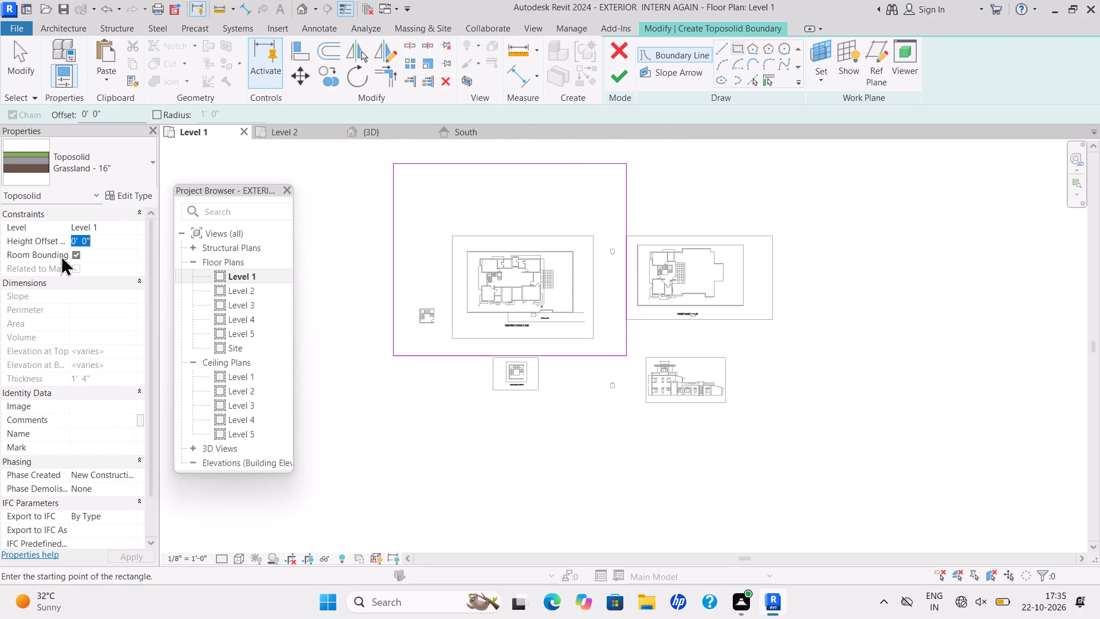
{"action": "key", "text": "BackSpace"}
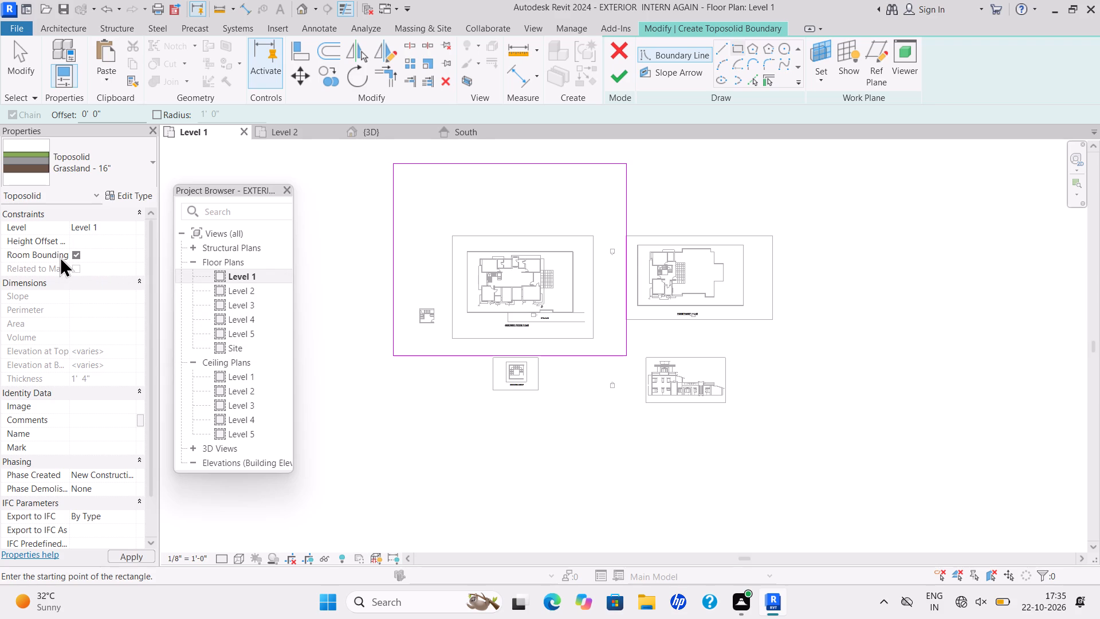
{"action": "type", "text": "-6\""}
{"action": "key", "text": "Return"}
{"action": "left_click", "coordinate": [627, 69]}
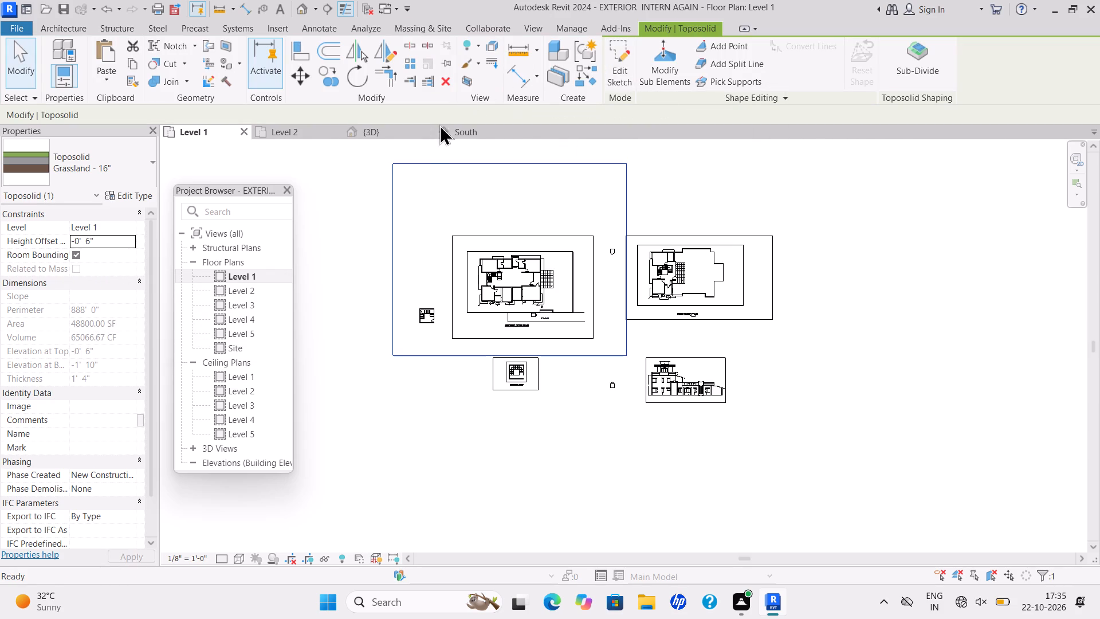
Examine the grassland toposolid around the house and boundary wall in 3D from the front and right sides.
{"action": "left_click_drag", "start_coordinate": [361, 132], "coordinate": [367, 135]}
{"action": "scroll", "coordinate": [535, 260], "scroll_direction": "down", "scroll_amount": 4}
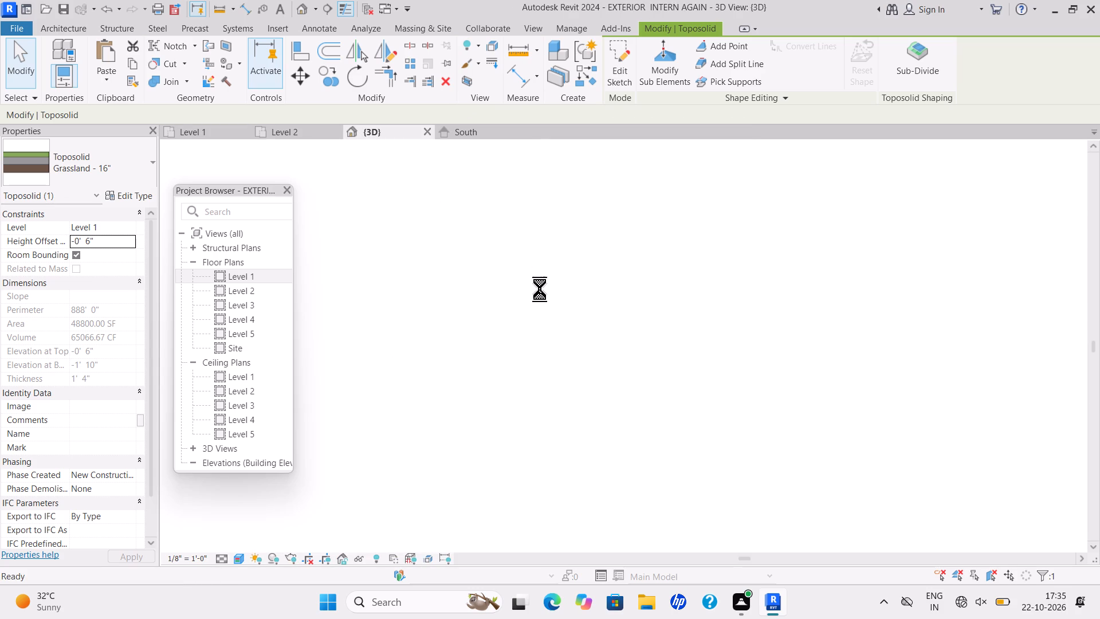
{"action": "scroll", "coordinate": [532, 282], "scroll_direction": "down", "scroll_amount": 5}
{"action": "left_click", "coordinate": [614, 277]}
{"action": "scroll", "coordinate": [661, 291], "scroll_direction": "up", "scroll_amount": 3}
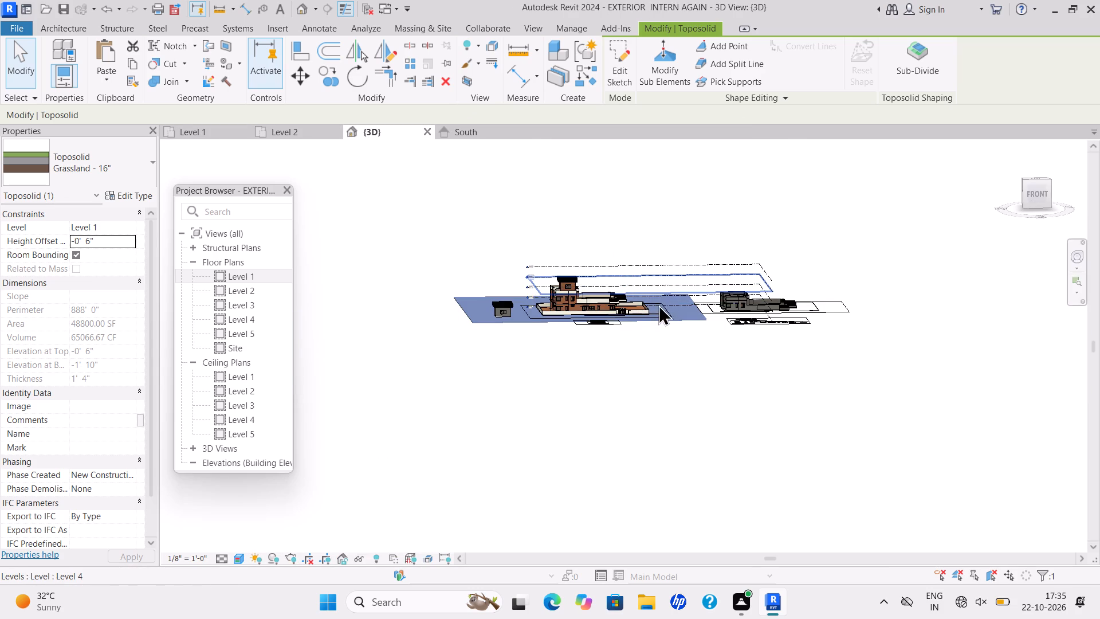
{"action": "scroll", "coordinate": [658, 304], "scroll_direction": "up", "scroll_amount": 7}
{"action": "key", "text": "Escape"}
{"action": "scroll", "coordinate": [657, 312], "scroll_direction": "up", "scroll_amount": 5}
{"action": "scroll", "coordinate": [0, 0], "scroll_direction": "down", "scroll_amount": 2}
{"action": "scroll", "coordinate": [57, 0], "scroll_direction": "down", "scroll_amount": 1}
{"action": "middle_click_drag", "start_coordinate": [55, 13], "coordinate": [23, 53], "text": "shift"}
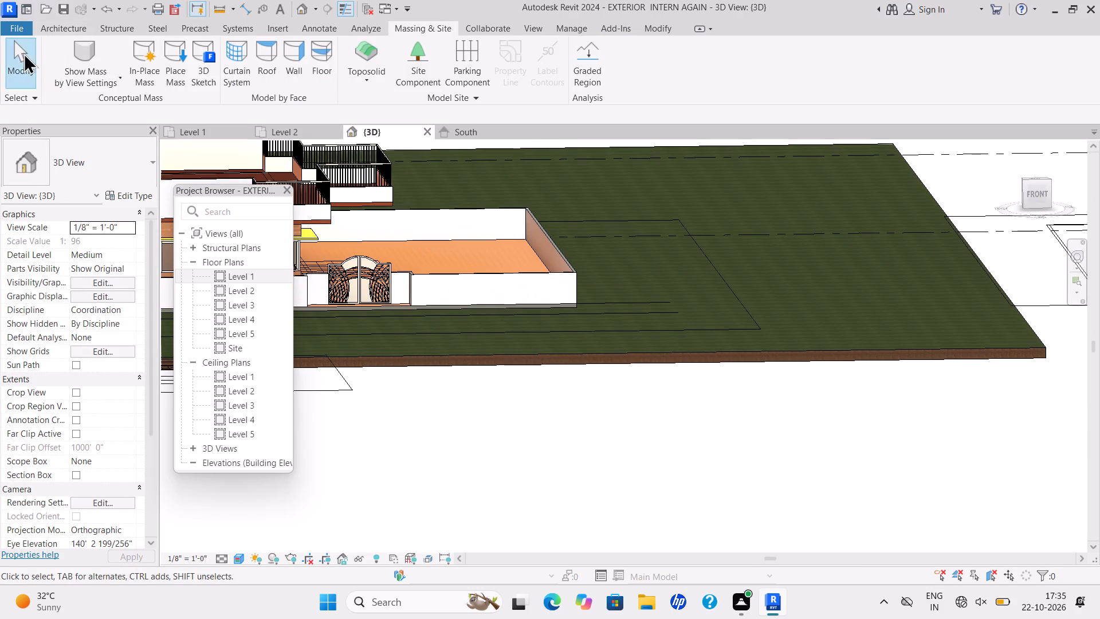
{"action": "middle_click_drag", "start_coordinate": [23, 53], "coordinate": [0, 69], "text": "shift"}
{"action": "scroll", "coordinate": [0, 69], "scroll_direction": "down", "scroll_amount": 9, "text": "shift"}
{"action": "middle_click_drag", "start_coordinate": [579, 207], "coordinate": [388, 243], "text": "shift"}
{"action": "scroll", "coordinate": [386, 239], "scroll_direction": "up", "scroll_amount": 1}
{"action": "scroll", "coordinate": [498, 231], "scroll_direction": "down", "scroll_amount": 1}
{"action": "middle_click_drag", "start_coordinate": [500, 237], "coordinate": [493, 257]}
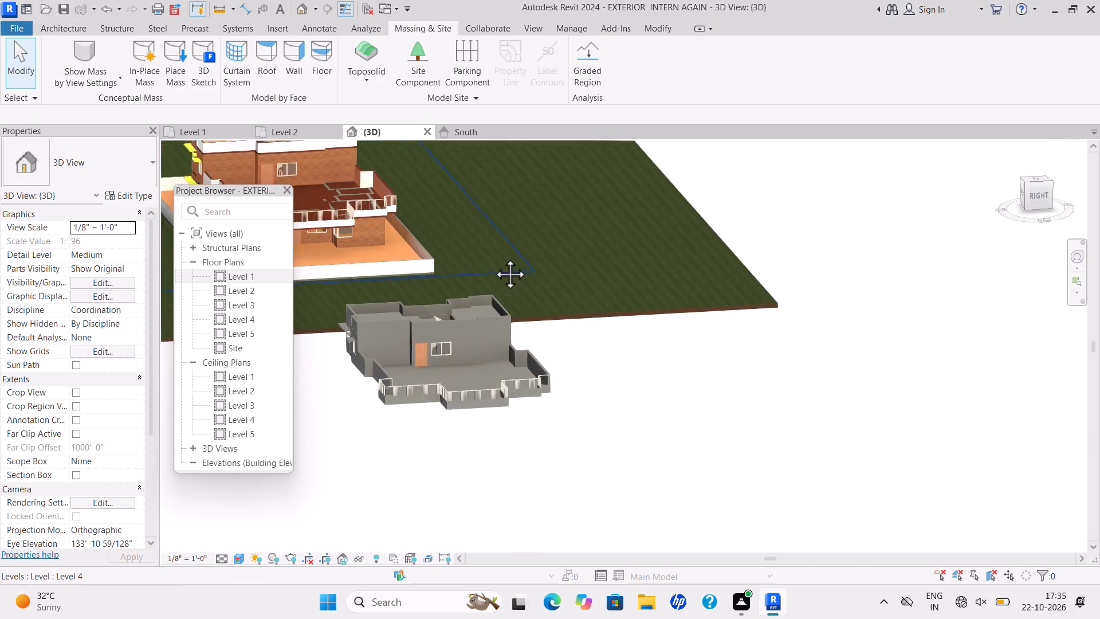
{"action": "scroll", "coordinate": [493, 257], "scroll_direction": "down", "scroll_amount": 2}
{"action": "middle_click_drag", "start_coordinate": [493, 257], "coordinate": [486, 269]}
{"action": "scroll", "coordinate": [490, 250], "scroll_direction": "up", "scroll_amount": 1}
{"action": "middle_click", "coordinate": [486, 249], "text": "shift"}
{"action": "middle_click_drag", "start_coordinate": [488, 265], "coordinate": [579, 278], "text": "shift"}
{"action": "middle_click", "coordinate": [579, 278], "text": "shift"}
{"action": "middle_click", "coordinate": [586, 279], "text": "shift"}
{"action": "scroll", "coordinate": [585, 279], "scroll_direction": "down", "scroll_amount": 1, "text": "shift"}
{"action": "middle_click_drag", "start_coordinate": [575, 244], "coordinate": [477, 300]}
{"action": "middle_click_drag", "start_coordinate": [503, 244], "coordinate": [705, 241]}
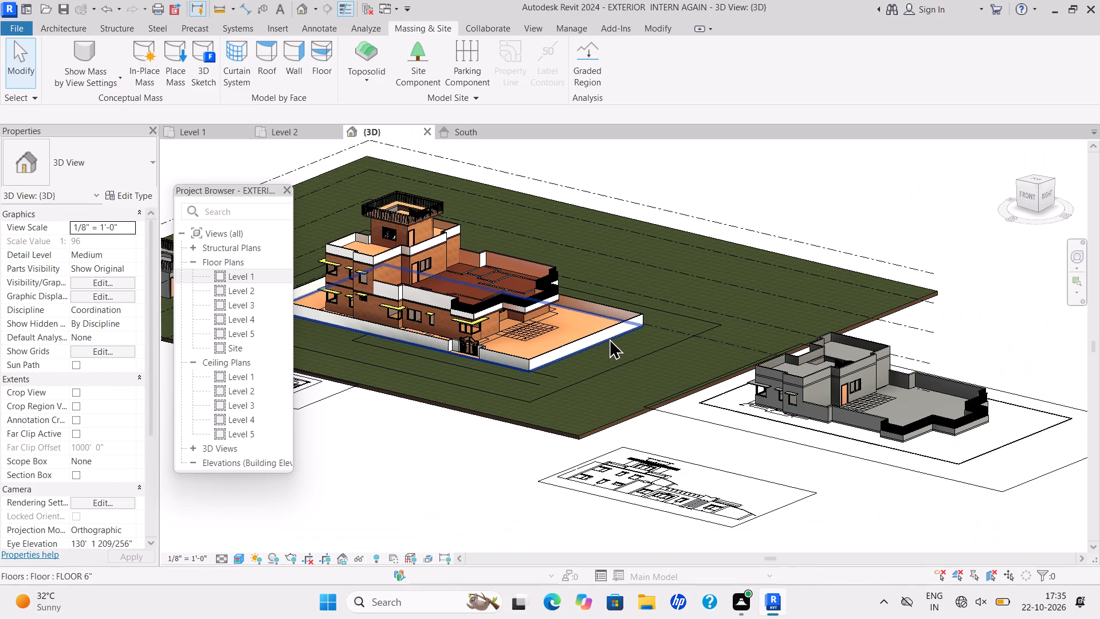
{"action": "scroll", "coordinate": [587, 352], "scroll_direction": "up", "scroll_amount": 3}
{"action": "middle_click_drag", "start_coordinate": [583, 345], "coordinate": [673, 379]}
{"action": "scroll", "coordinate": [668, 379], "scroll_direction": "down", "scroll_amount": 2}
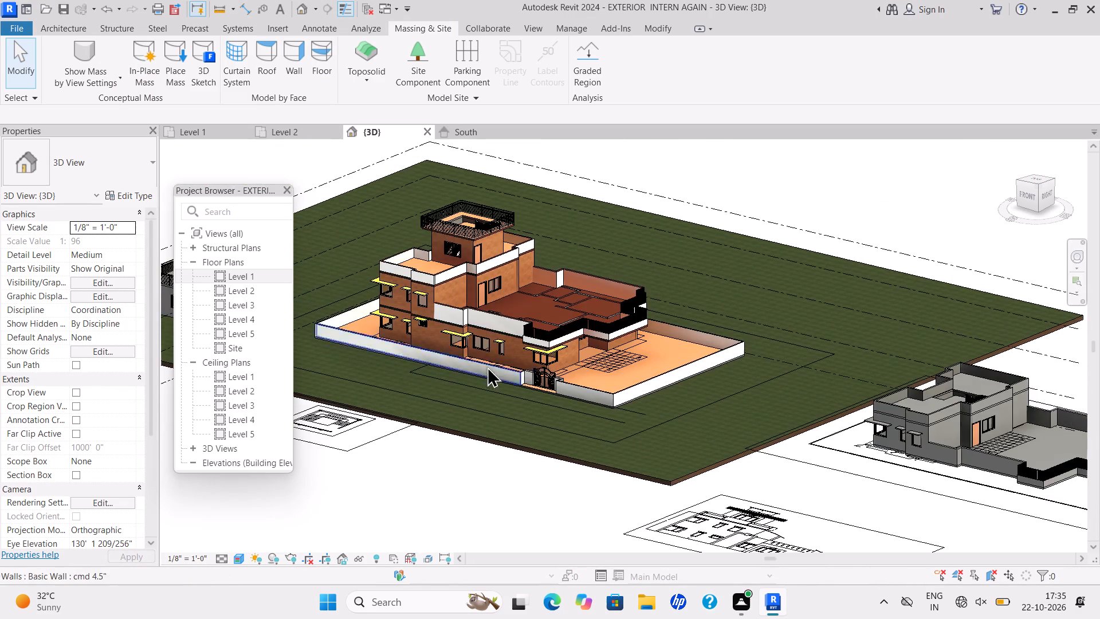
{"action": "scroll", "coordinate": [490, 332], "scroll_direction": "up", "scroll_amount": 6}
{"action": "scroll", "coordinate": [661, 341], "scroll_direction": "down", "scroll_amount": 1}
{"action": "middle_click_drag", "start_coordinate": [661, 343], "coordinate": [710, 410]}
{"action": "scroll", "coordinate": [708, 405], "scroll_direction": "down", "scroll_amount": 1}
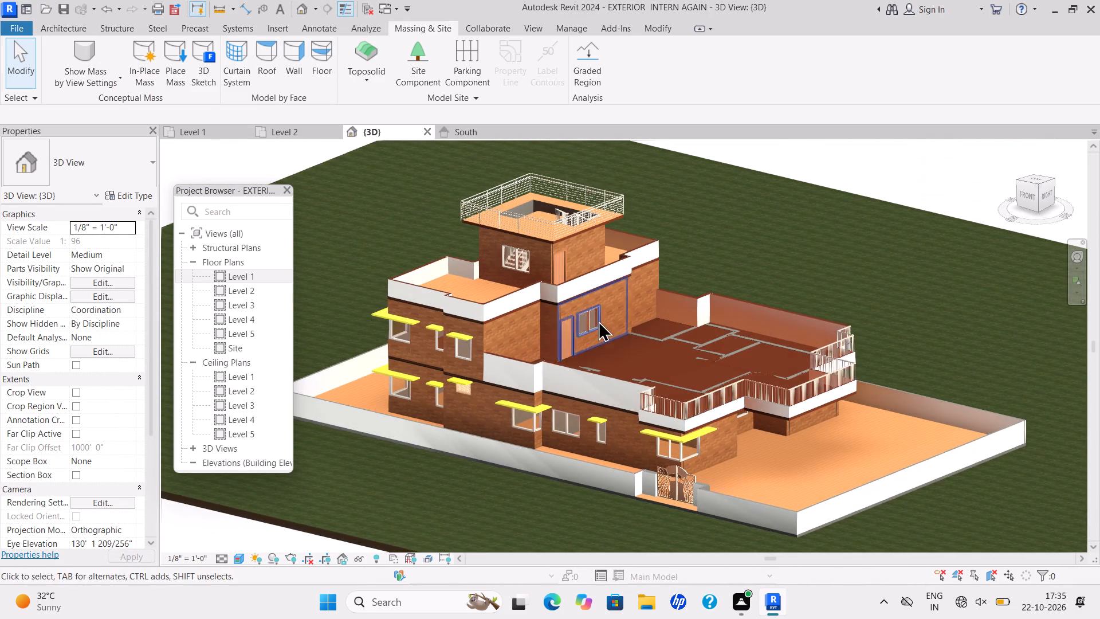
{"action": "scroll", "coordinate": [569, 303], "scroll_direction": "up", "scroll_amount": 4}
{"action": "scroll", "coordinate": [587, 291], "scroll_direction": "down", "scroll_amount": 5}
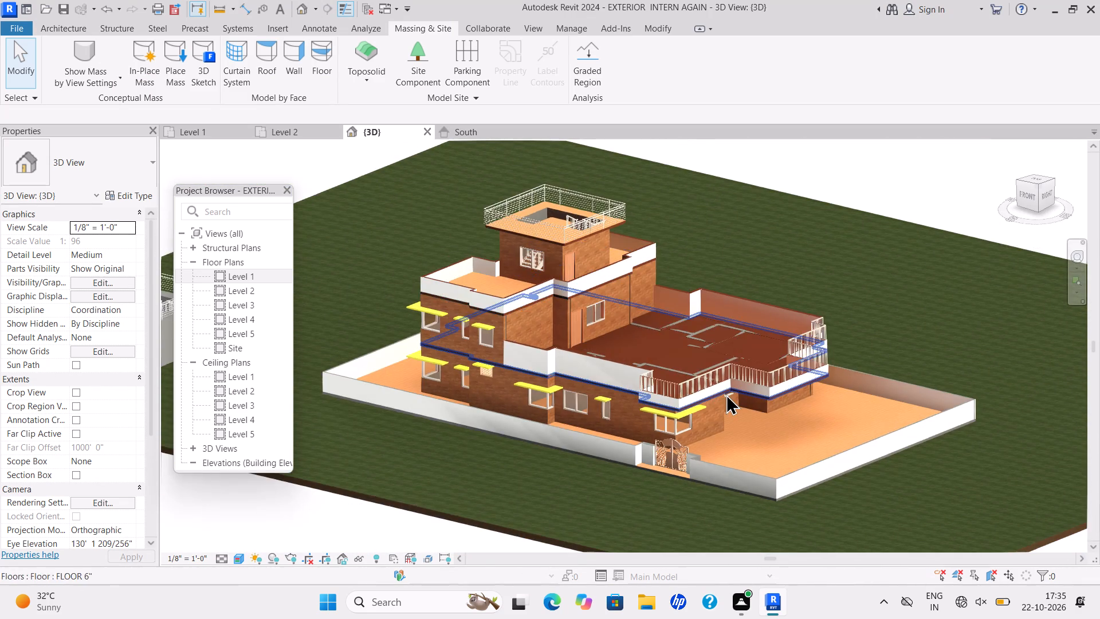
{"action": "scroll", "coordinate": [733, 405], "scroll_direction": "up", "scroll_amount": 4}
{"action": "scroll", "coordinate": [733, 405], "scroll_direction": "down", "scroll_amount": 6}
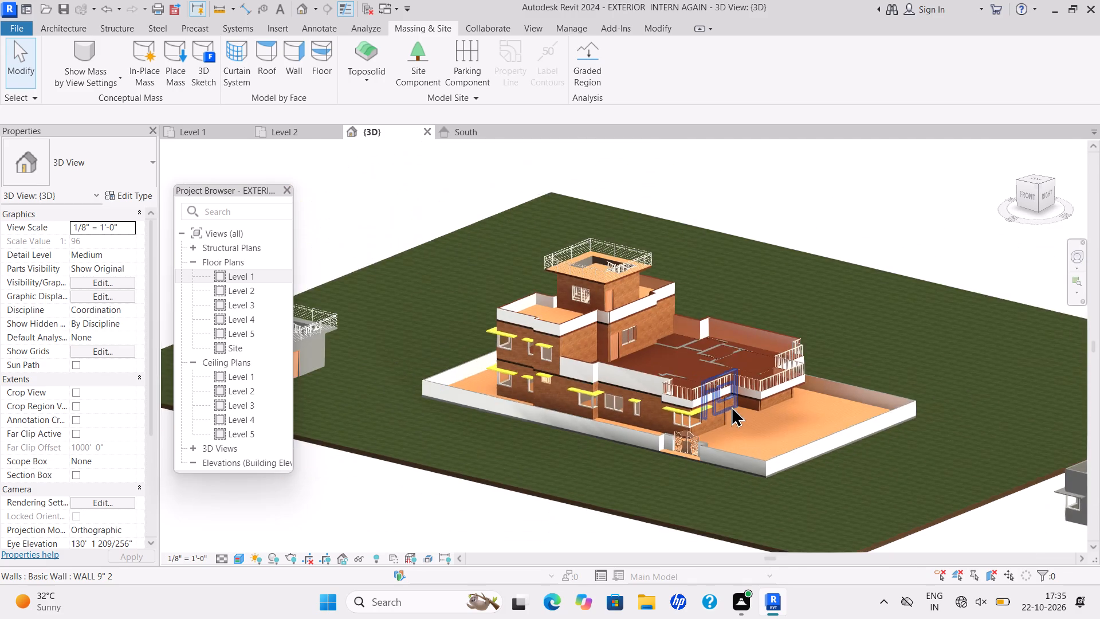
{"action": "scroll", "coordinate": [731, 404], "scroll_direction": "down", "scroll_amount": 3}
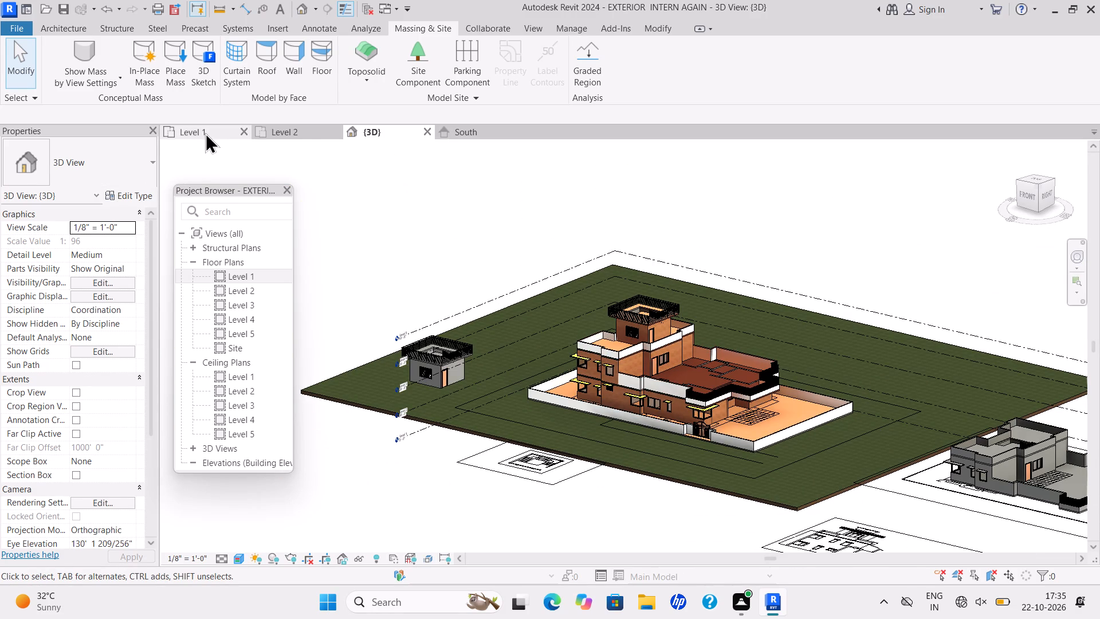
Start a second toposolid on Level 1 and sketch a 200' long rectangular strip inside the grassland's right-hand edge in plan.
{"action": "left_click", "coordinate": [219, 126]}
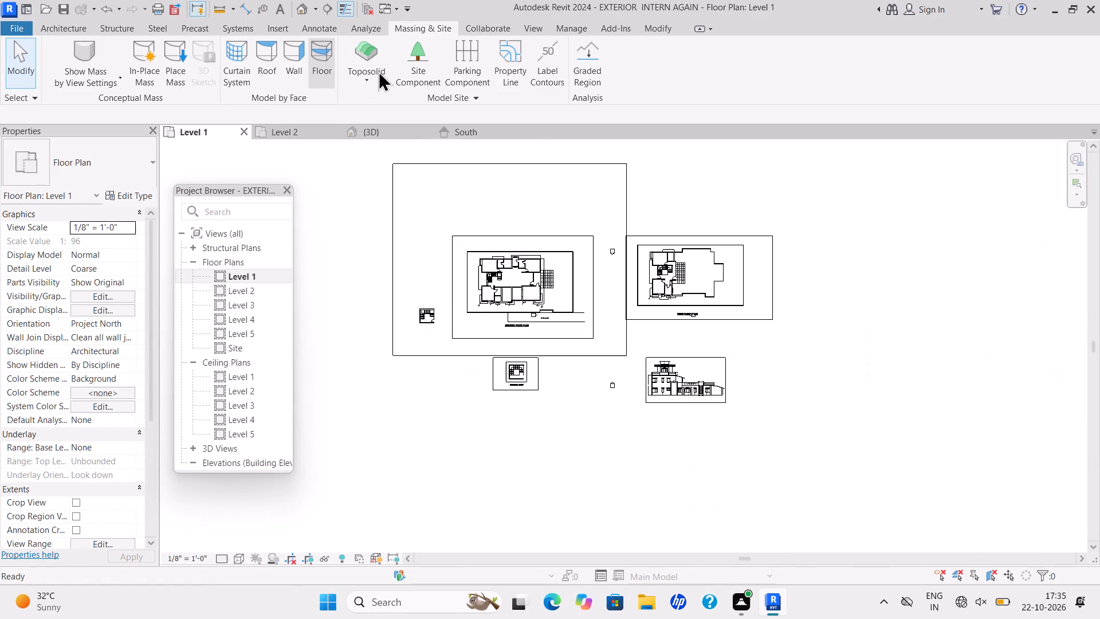
{"action": "left_click", "coordinate": [406, 25]}
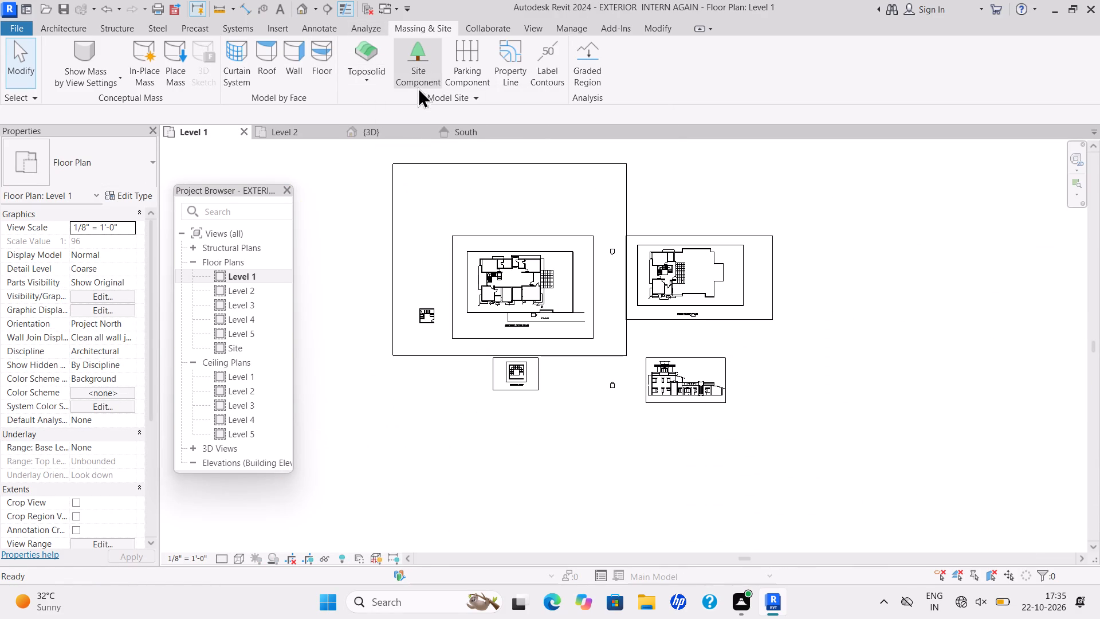
{"action": "left_click", "coordinate": [374, 79]}
{"action": "left_click", "coordinate": [395, 105]}
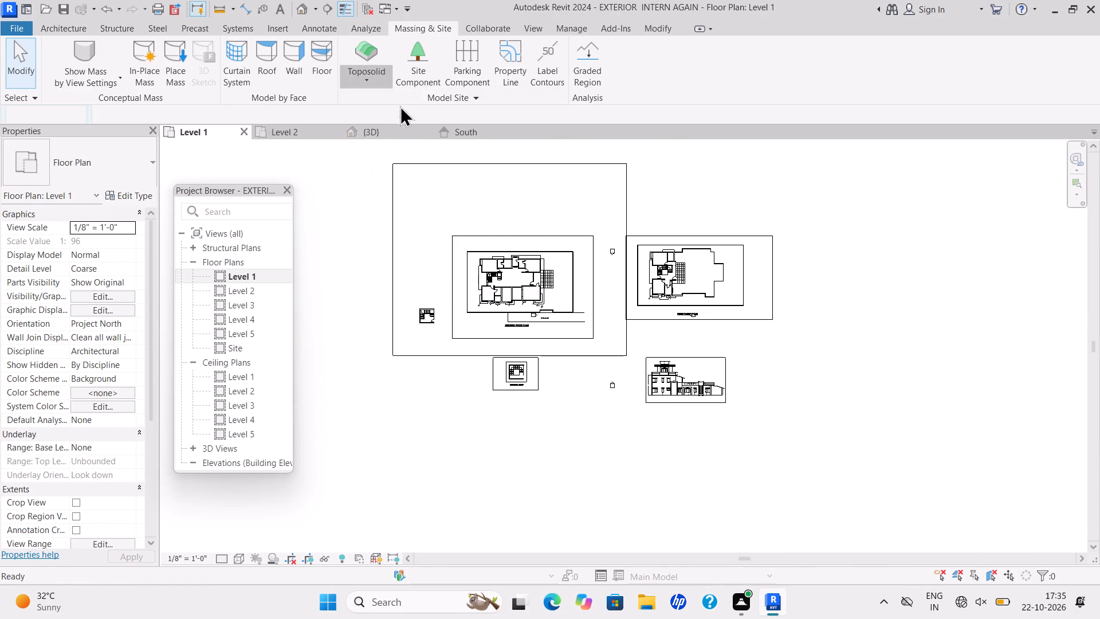
{"action": "left_click", "coordinate": [738, 45]}
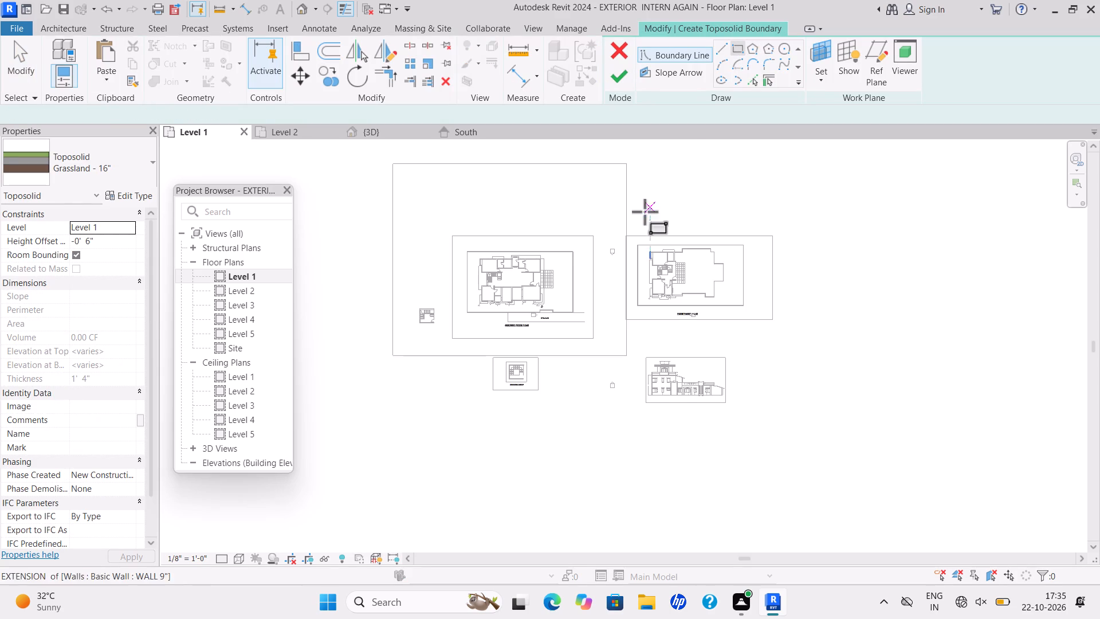
{"action": "scroll", "coordinate": [631, 202], "scroll_direction": "up", "scroll_amount": 4}
{"action": "scroll", "coordinate": [628, 182], "scroll_direction": "down", "scroll_amount": 1}
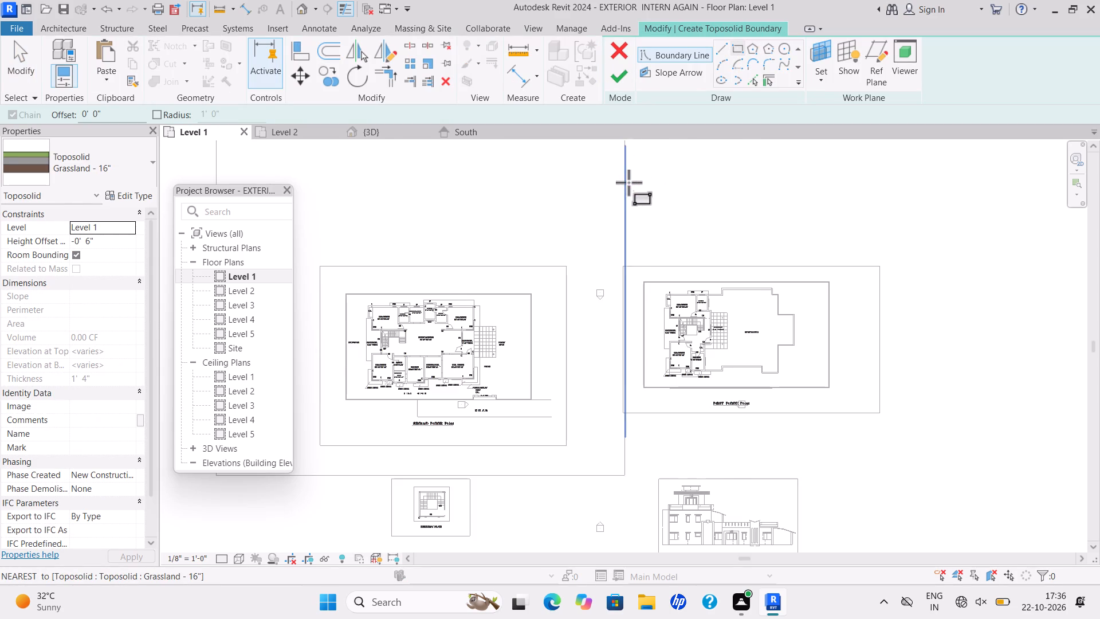
{"action": "left_click", "coordinate": [627, 147]}
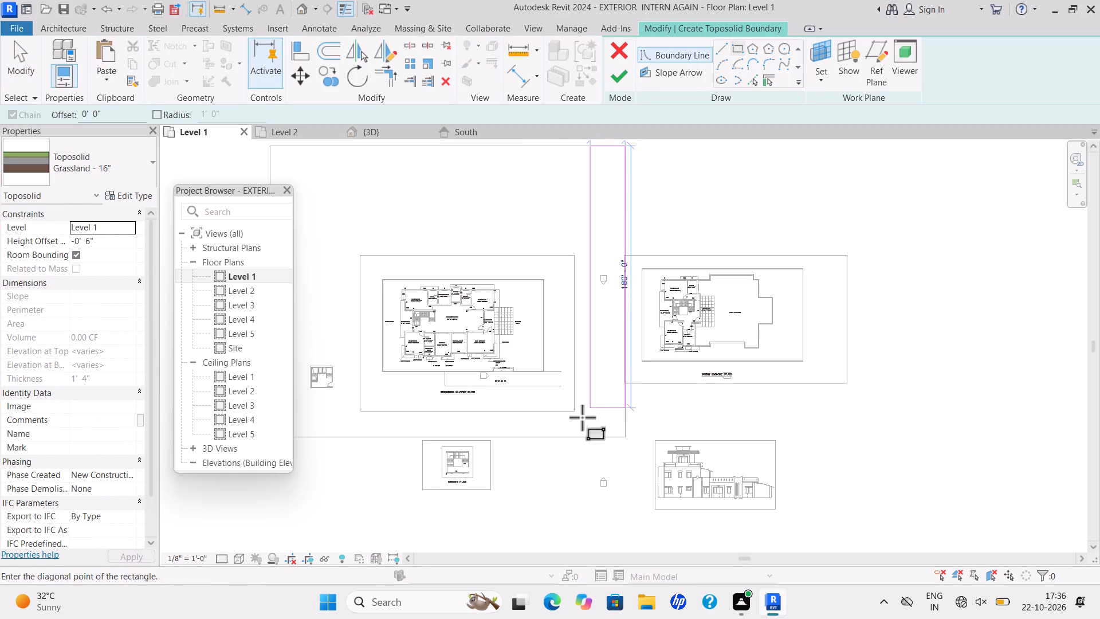
{"action": "scroll", "coordinate": [579, 441], "scroll_direction": "up", "scroll_amount": 3}
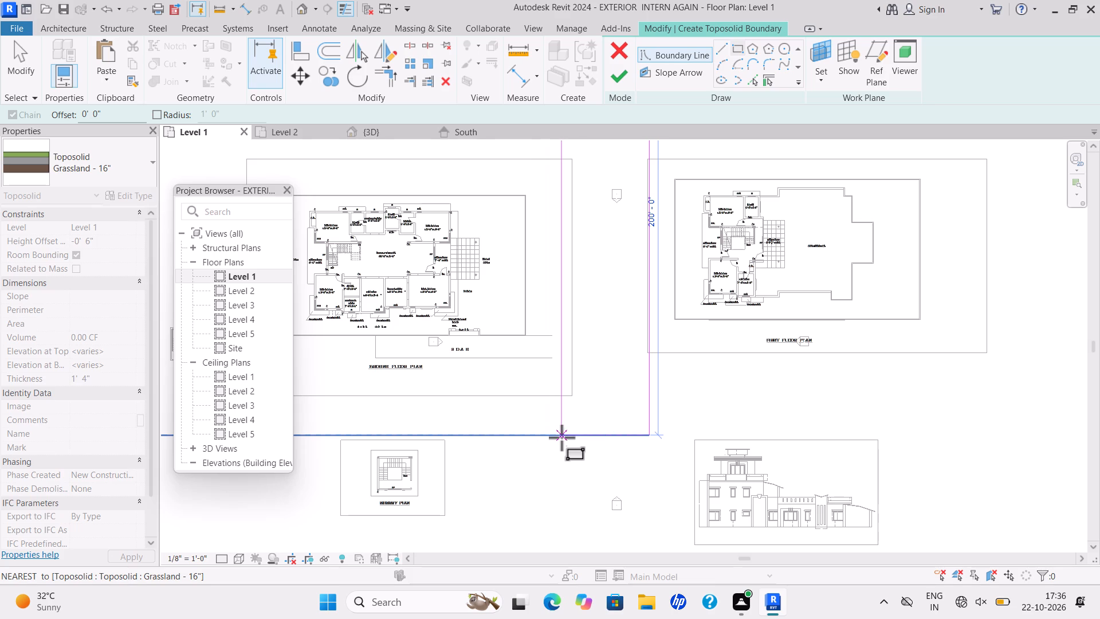
{"action": "left_click", "coordinate": [561, 437]}
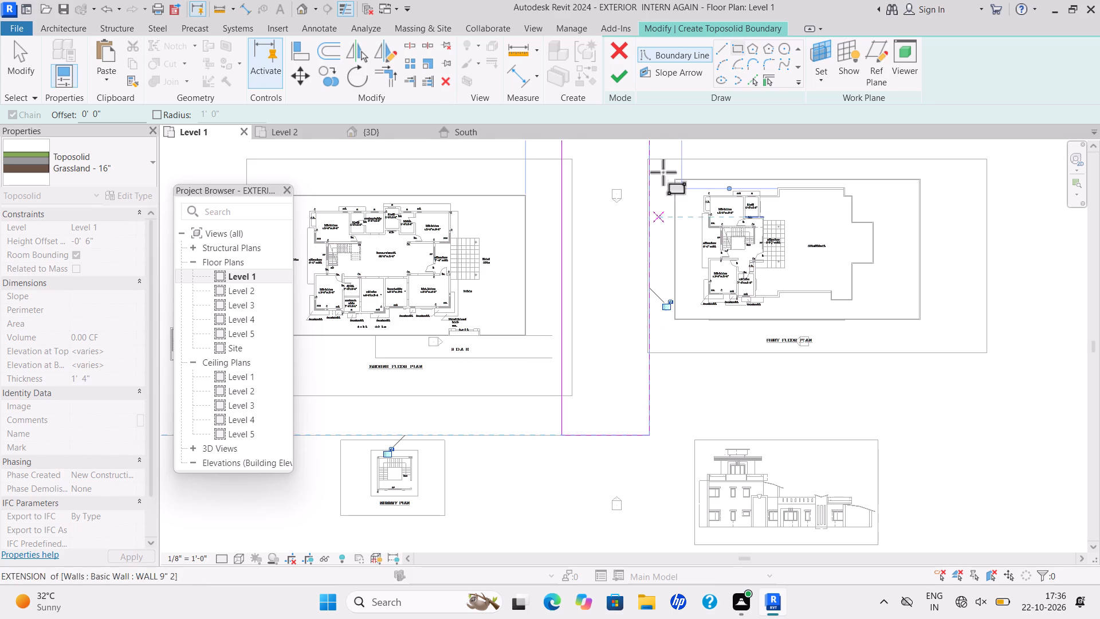
Sketch a second rectangular boundary strip 200' long inside the grassland's front edge, meeting the first strip at its inner lower corner.
{"action": "left_click", "coordinate": [736, 45]}
{"action": "scroll", "coordinate": [652, 339], "scroll_direction": "down", "scroll_amount": 5}
{"action": "middle_click_drag", "start_coordinate": [666, 340], "coordinate": [766, 315]}
{"action": "middle_click", "coordinate": [767, 315]}
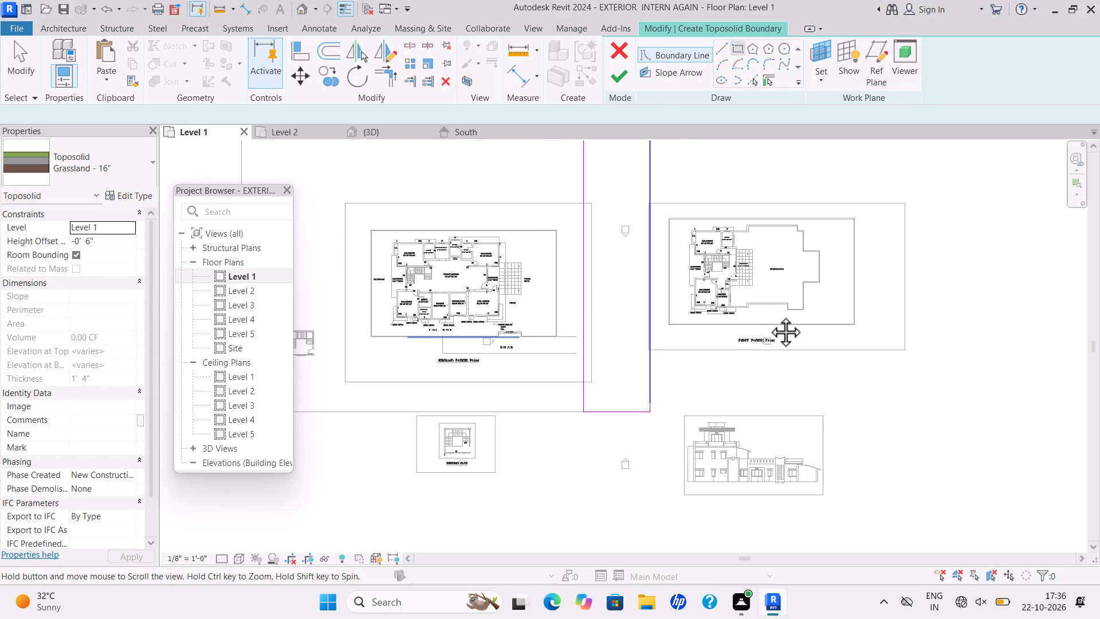
{"action": "scroll", "coordinate": [718, 362], "scroll_direction": "up", "scroll_amount": 4}
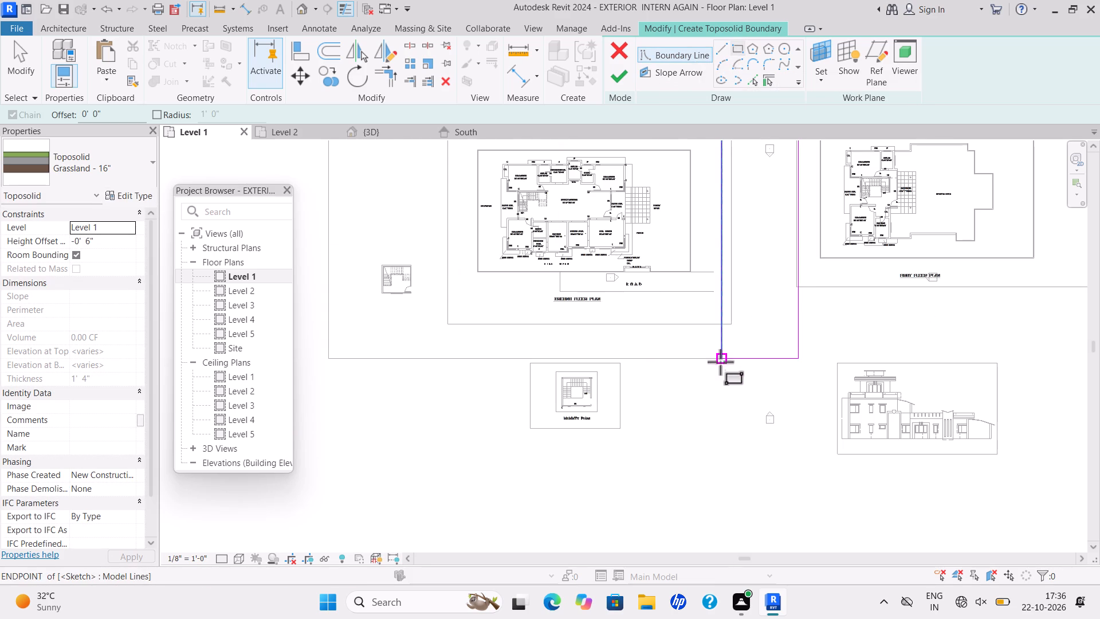
{"action": "left_click", "coordinate": [720, 362]}
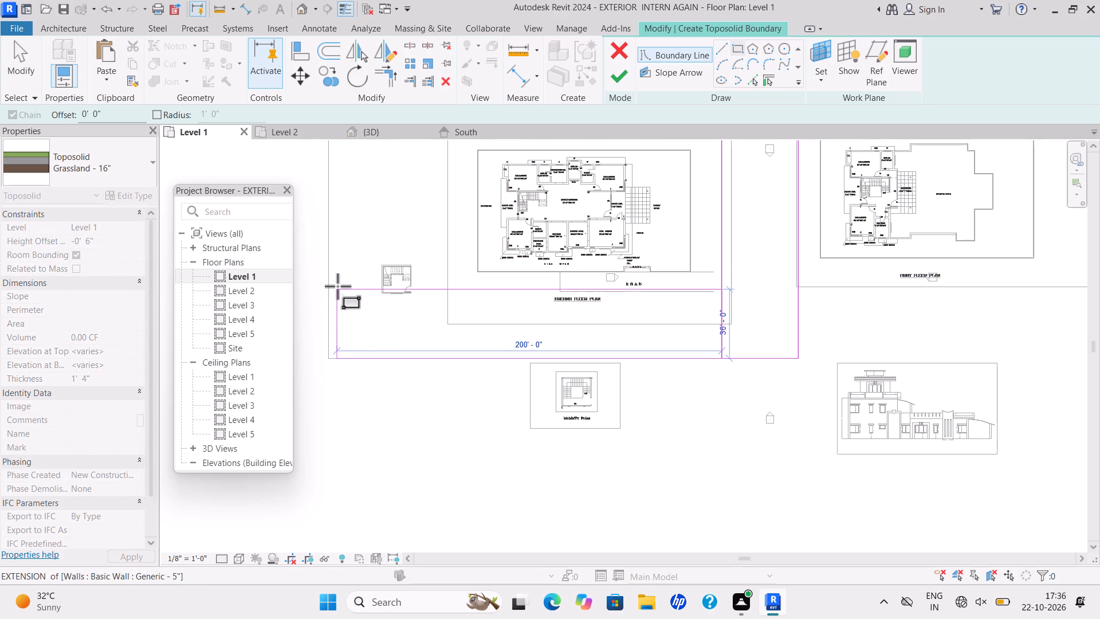
{"action": "scroll", "coordinate": [337, 286], "scroll_direction": "up", "scroll_amount": 4}
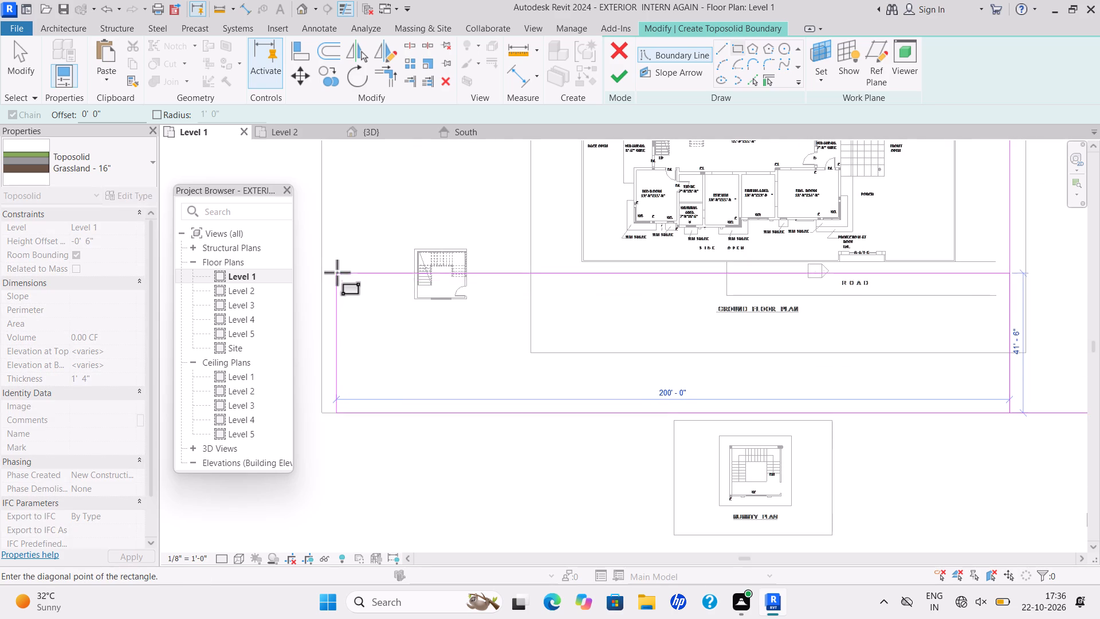
{"action": "left_click", "coordinate": [335, 288]}
{"action": "scroll", "coordinate": [560, 336], "scroll_direction": "down", "scroll_amount": 1}
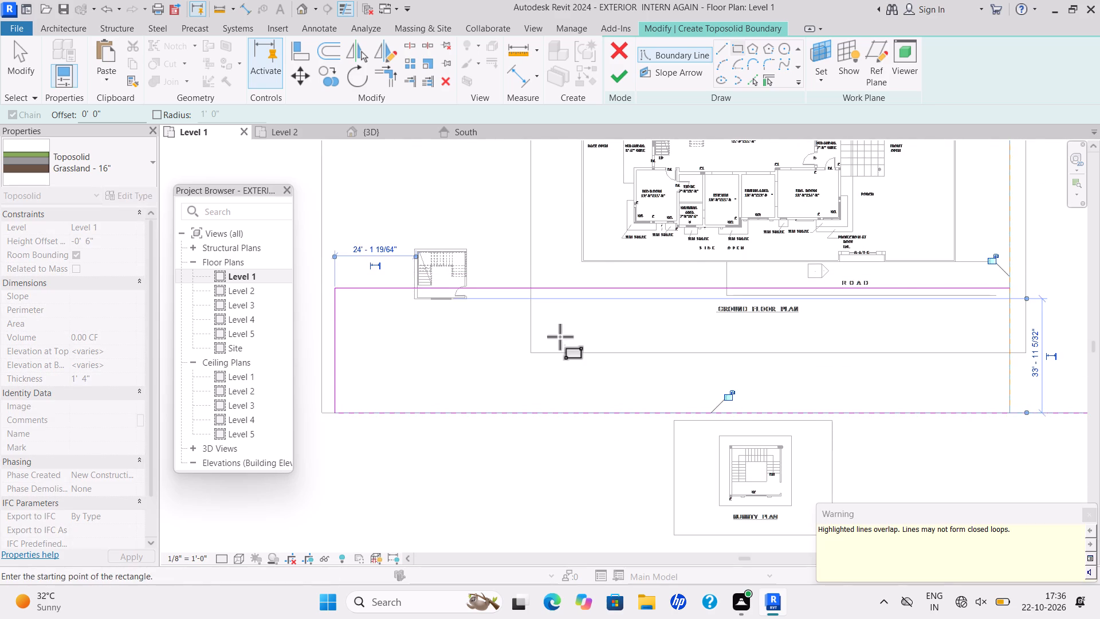
{"action": "scroll", "coordinate": [560, 336], "scroll_direction": "down", "scroll_amount": 3}
{"action": "middle_click_drag", "start_coordinate": [558, 337], "coordinate": [330, 337]}
{"action": "middle_click", "coordinate": [329, 336]}
{"action": "key", "text": "Escape"}
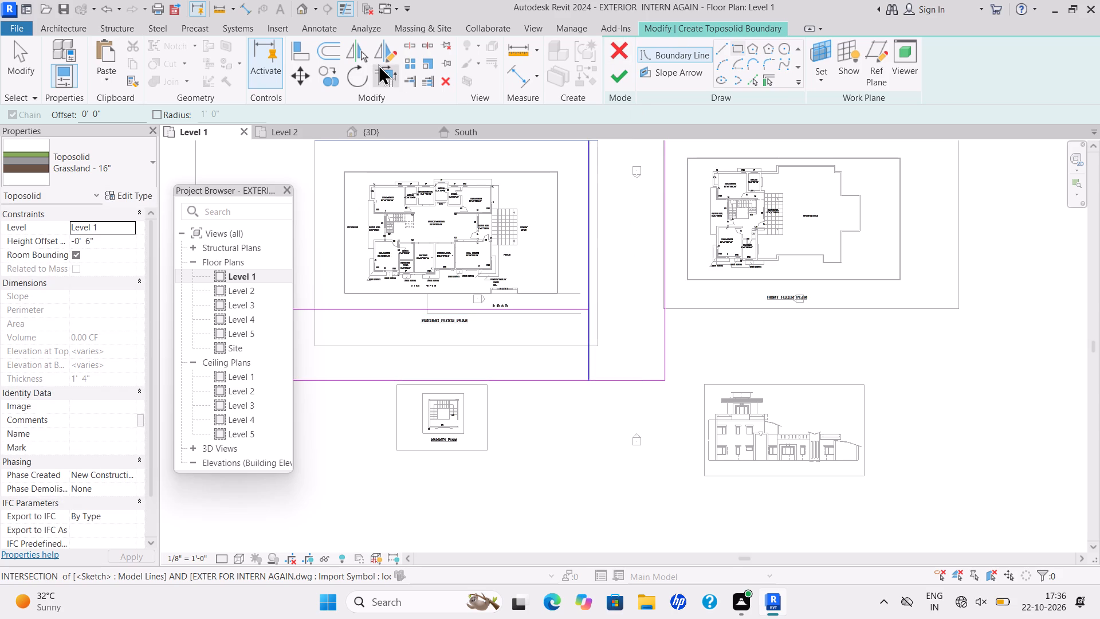
Trim the two strips' inner edges to a corner and delete the dividing line between them to form one L-shaped boundary.
{"action": "left_click", "coordinate": [384, 70]}
{"action": "scroll", "coordinate": [644, 358], "scroll_direction": "up", "scroll_amount": 4}
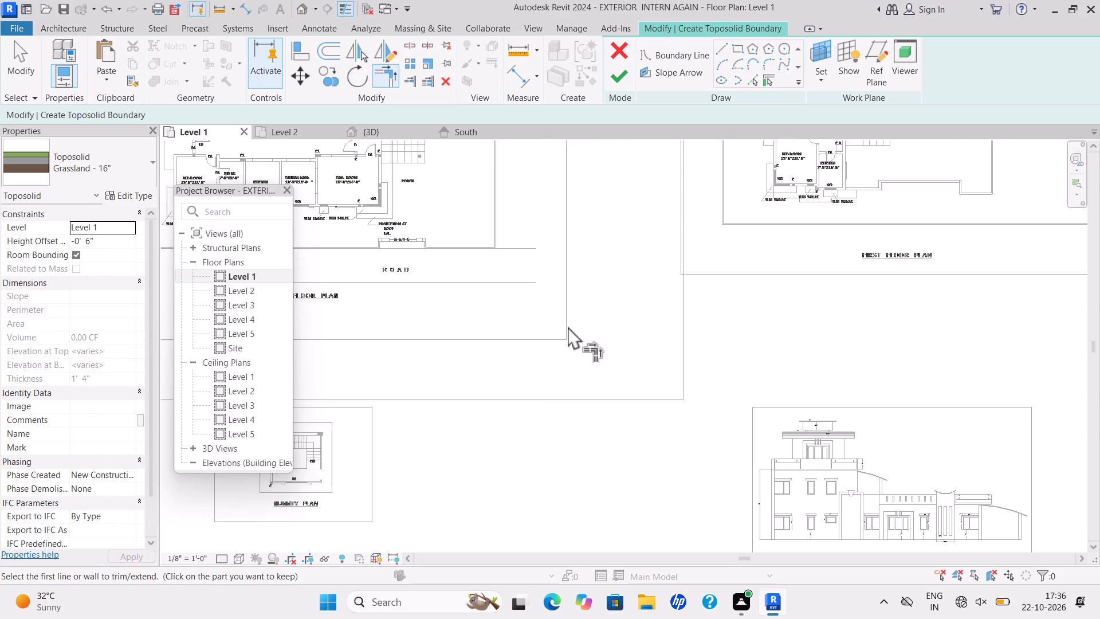
{"action": "left_click", "coordinate": [527, 273]}
{"action": "left_click", "coordinate": [547, 260]}
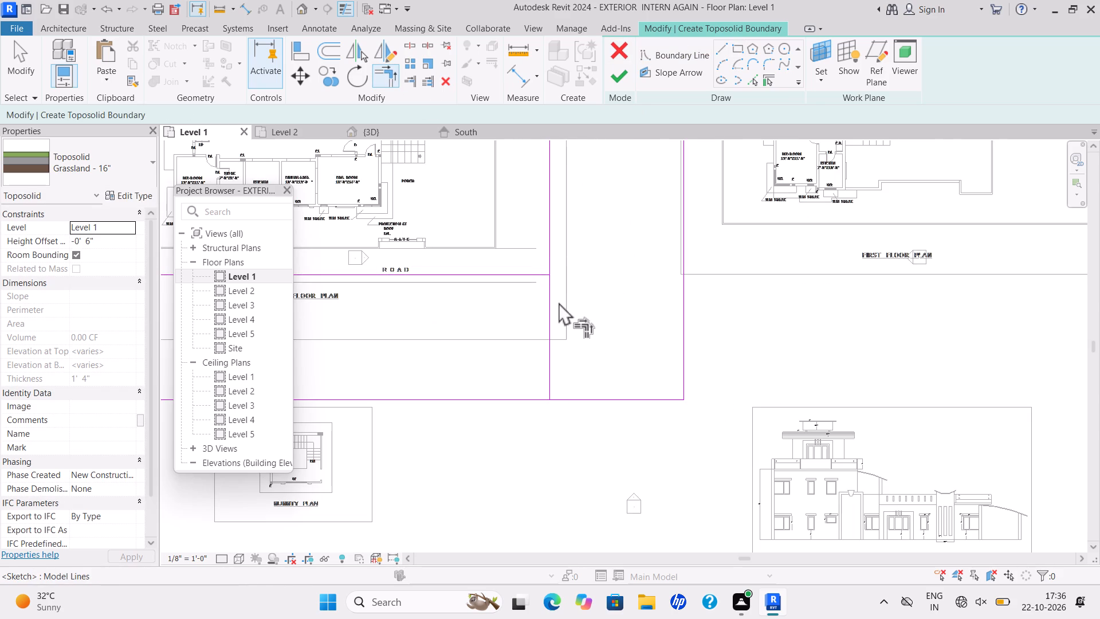
{"action": "triple_click", "coordinate": [554, 315]}
{"action": "key", "text": "Delete"}
{"action": "left_click", "coordinate": [553, 315]}
{"action": "key", "text": "Delete"}
{"action": "double_click", "coordinate": [553, 315]}
{"action": "key", "text": "Delete"}
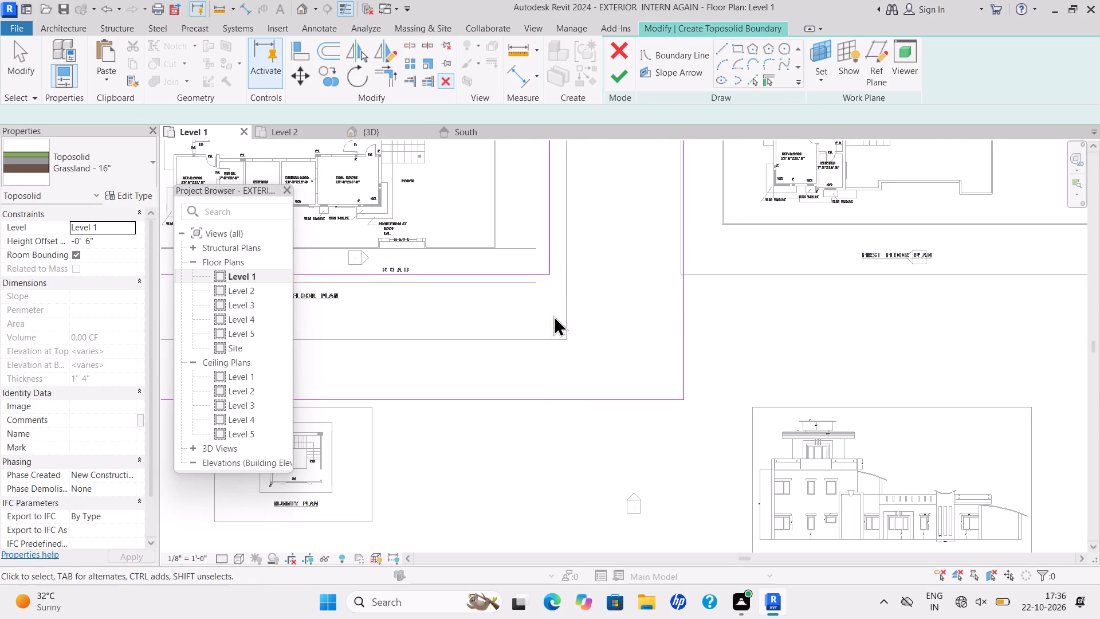
{"action": "key", "text": "Delete"}
Set the L-shaped toposolid's height offset from Level 1 to 0' and finish the sketch.
{"action": "left_click_drag", "start_coordinate": [103, 238], "coordinate": [63, 266]}
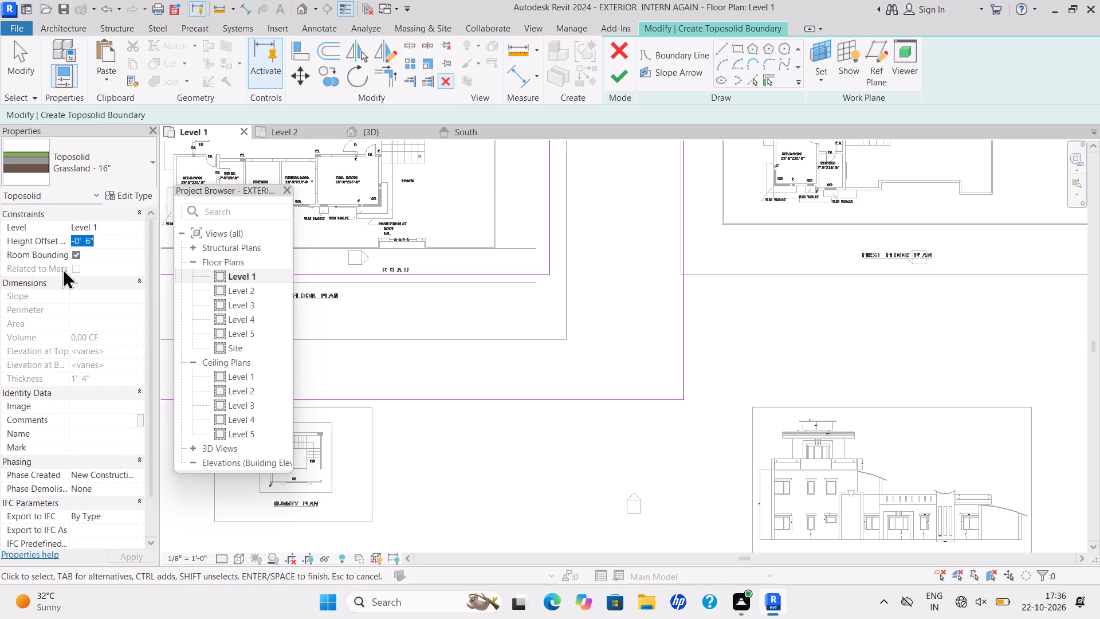
{"action": "key", "text": "BackSpace"}
{"action": "type", "text": "0'"}
{"action": "key", "text": "Return"}
{"action": "left_click", "coordinate": [620, 78]}
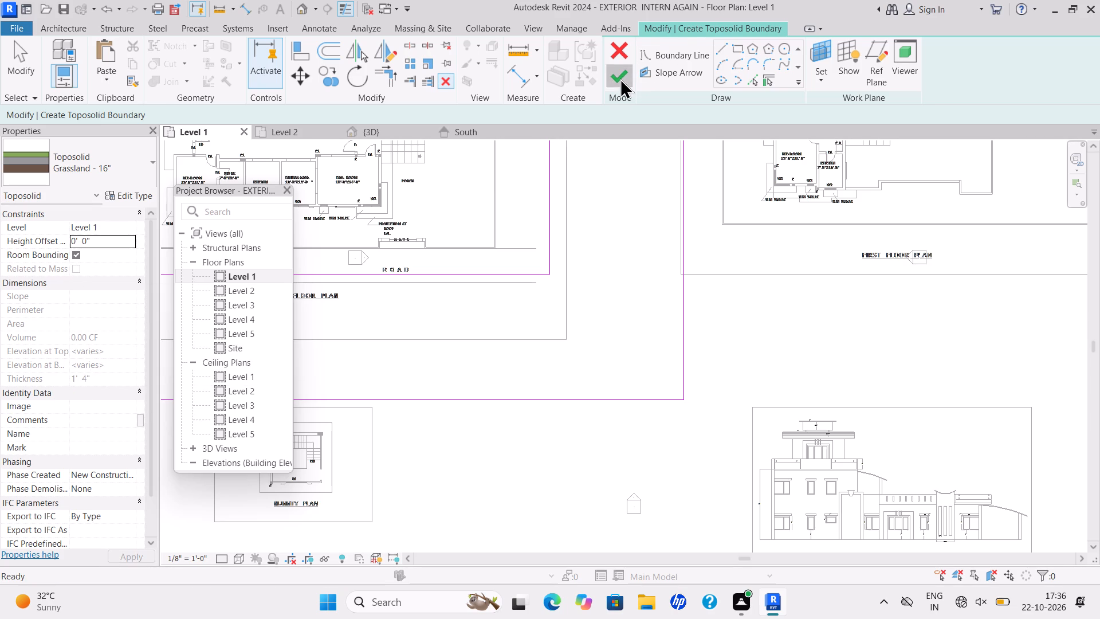
In the 3D view, paint the top face of the L-shaped toposolid with the Analytical Slab Surface material.
{"action": "left_click", "coordinate": [376, 127]}
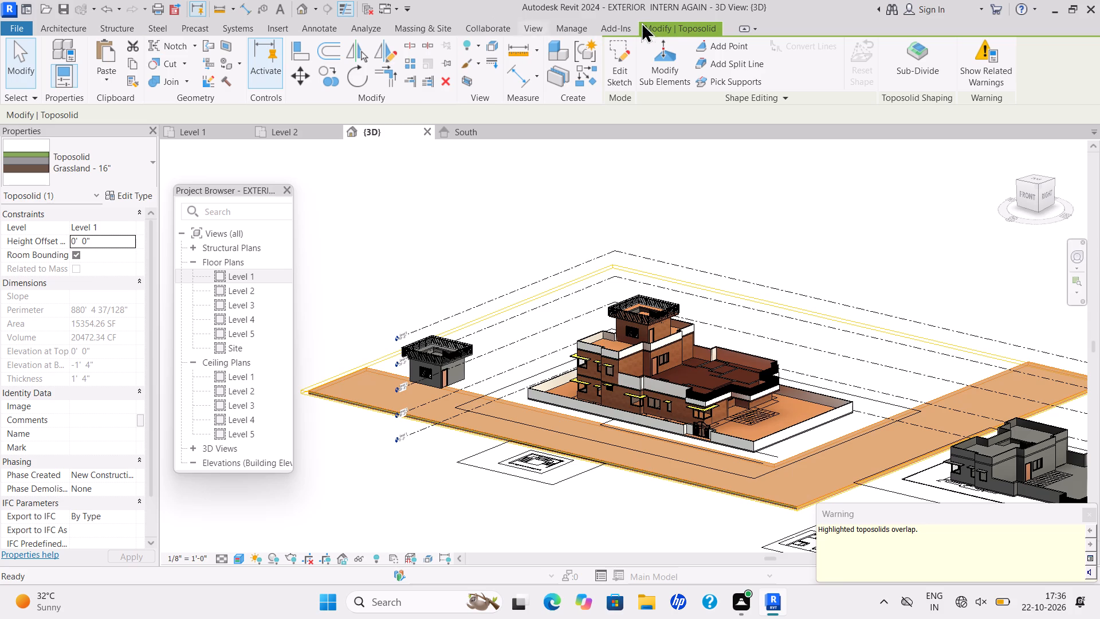
{"action": "left_click", "coordinate": [655, 26]}
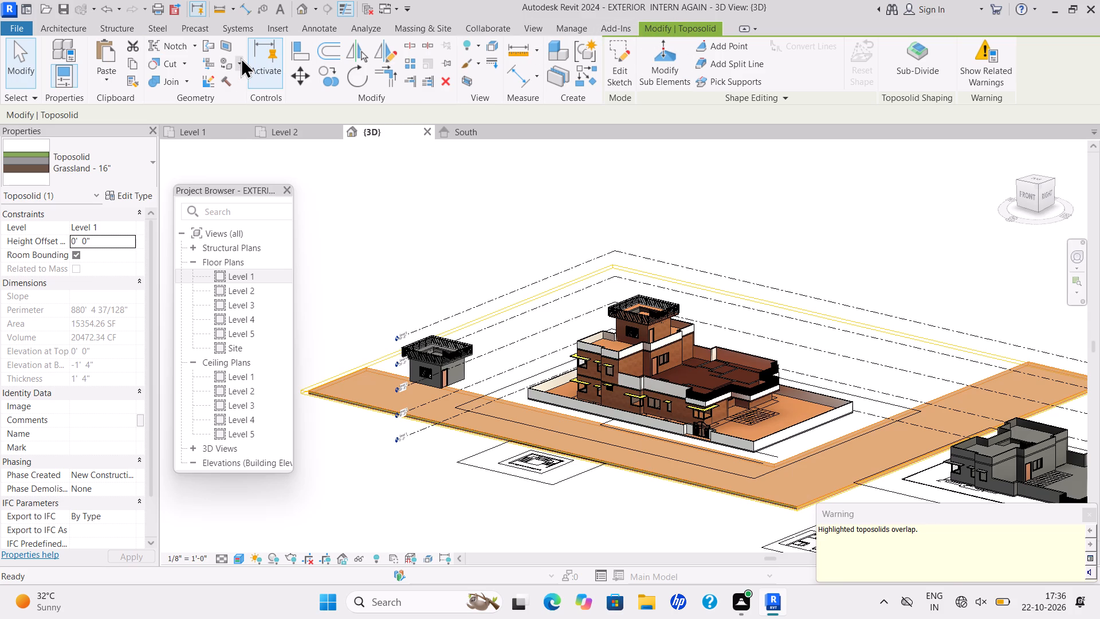
{"action": "left_click", "coordinate": [241, 57]}
{"action": "left_click", "coordinate": [242, 85]}
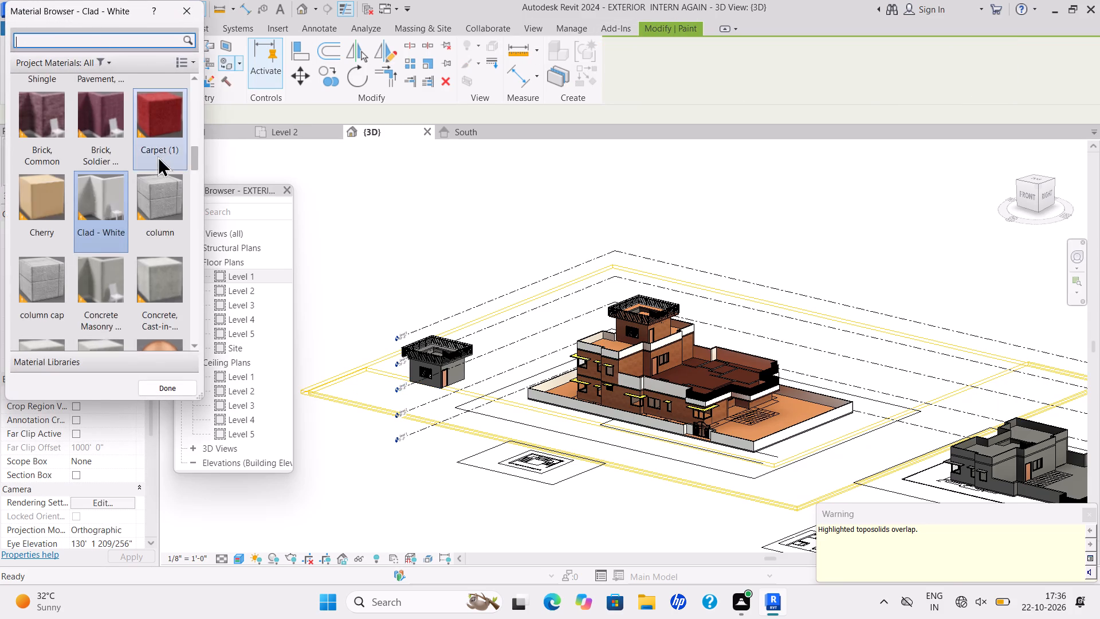
{"action": "scroll", "coordinate": [167, 225], "scroll_direction": "up", "scroll_amount": 5}
{"action": "left_click", "coordinate": [114, 290]}
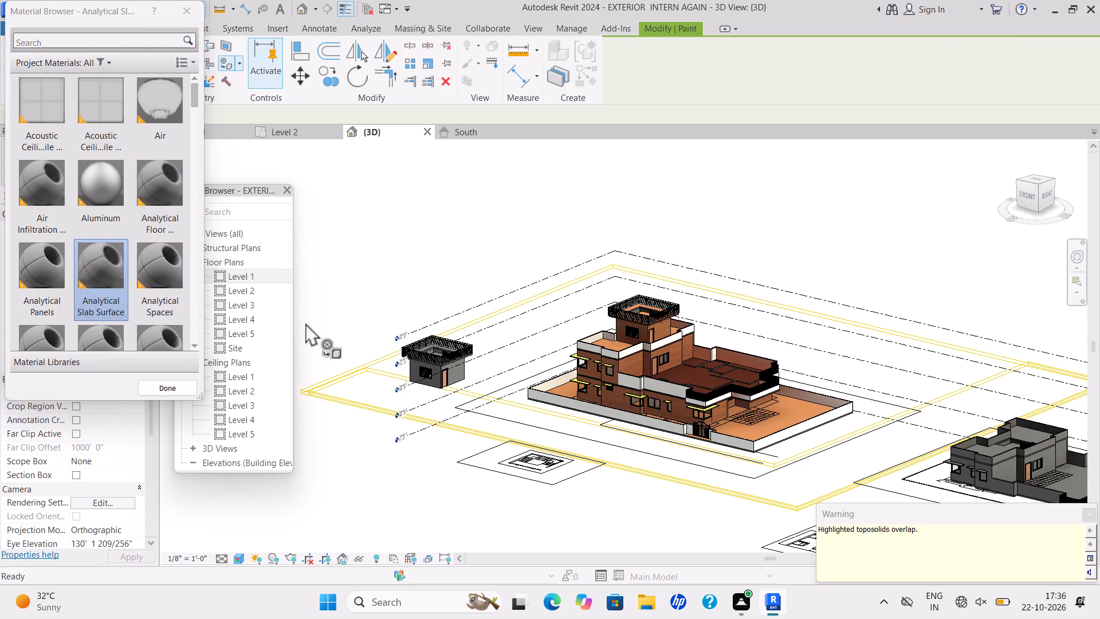
{"action": "scroll", "coordinate": [678, 398], "scroll_direction": "up", "scroll_amount": 4}
{"action": "middle_click_drag", "start_coordinate": [830, 465], "coordinate": [745, 331]}
{"action": "scroll", "coordinate": [761, 357], "scroll_direction": "down", "scroll_amount": 1}
{"action": "middle_click", "coordinate": [741, 324]}
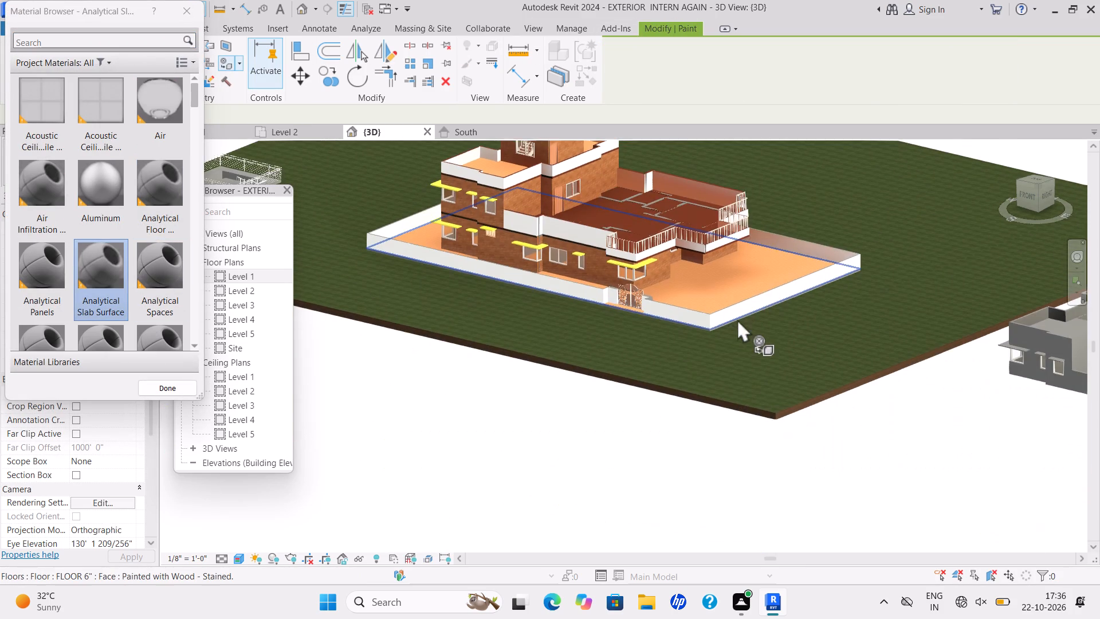
{"action": "left_click", "coordinate": [752, 364]}
{"action": "scroll", "coordinate": [778, 359], "scroll_direction": "down", "scroll_amount": 6}
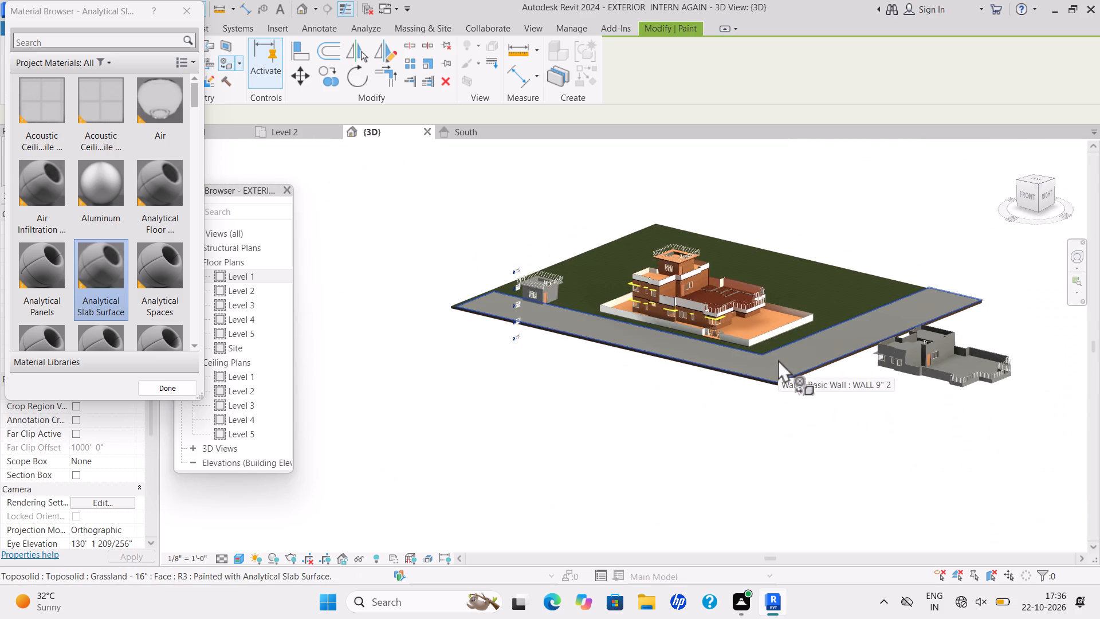
{"action": "key", "text": "Escape"}
{"action": "scroll", "coordinate": [548, 304], "scroll_direction": "up", "scroll_amount": 11}
{"action": "key", "text": "Escape"}
{"action": "scroll", "coordinate": [571, 266], "scroll_direction": "up", "scroll_amount": 3}
{"action": "key", "text": "Escape"}
{"action": "key", "text": "Escape"}
Move the small detached staircase block's model group back from the grey strip onto the grassland.
{"action": "left_click", "coordinate": [492, 309]}
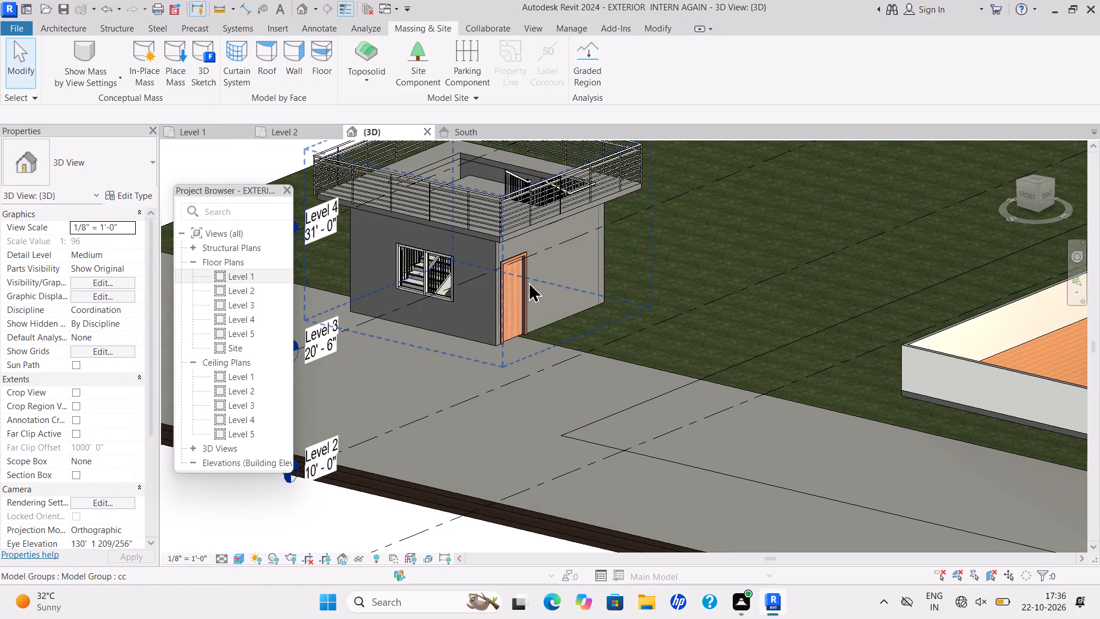
{"action": "left_click", "coordinate": [311, 74]}
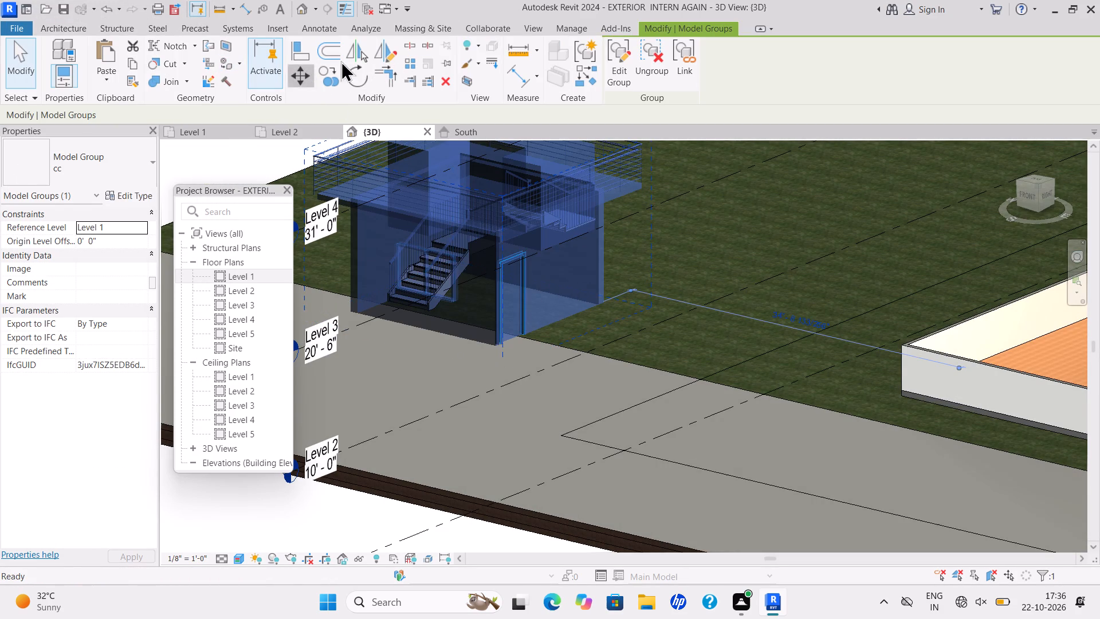
{"action": "left_click_drag", "start_coordinate": [643, 295], "coordinate": [661, 282]}
{"action": "left_click", "coordinate": [749, 228]}
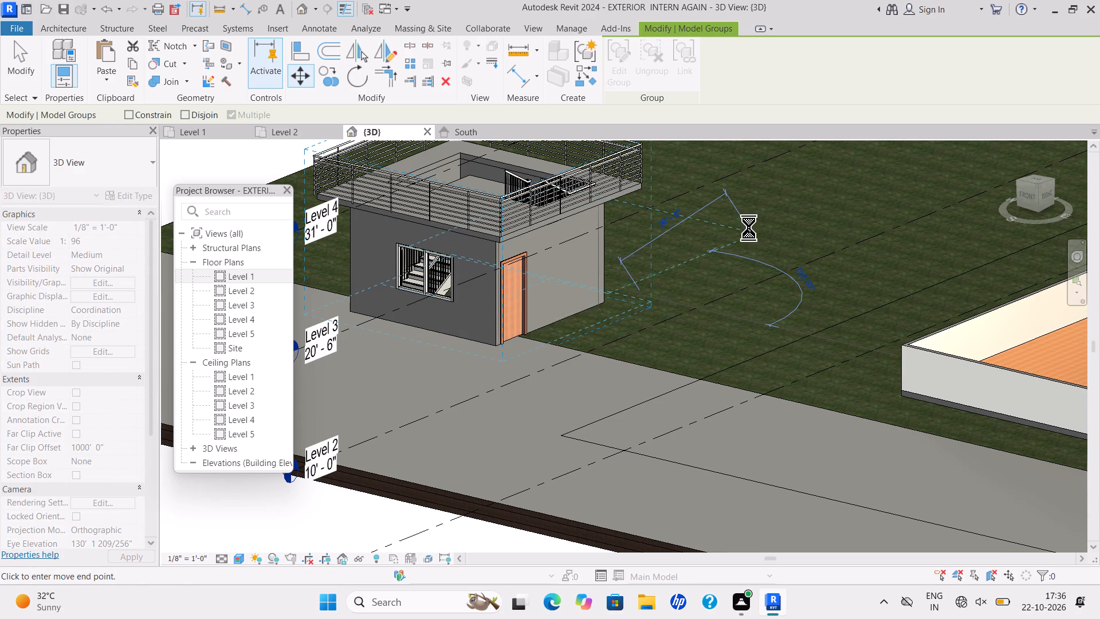
{"action": "scroll", "coordinate": [771, 240], "scroll_direction": "down", "scroll_amount": 5}
{"action": "middle_click_drag", "start_coordinate": [768, 241], "coordinate": [732, 258]}
{"action": "key", "text": "Escape"}
{"action": "key", "text": "Escape"}
Examine the house, the detached block and the L-shaped grey strip in 3D from the front and above.
{"action": "scroll", "coordinate": [728, 290], "scroll_direction": "down", "scroll_amount": 8}
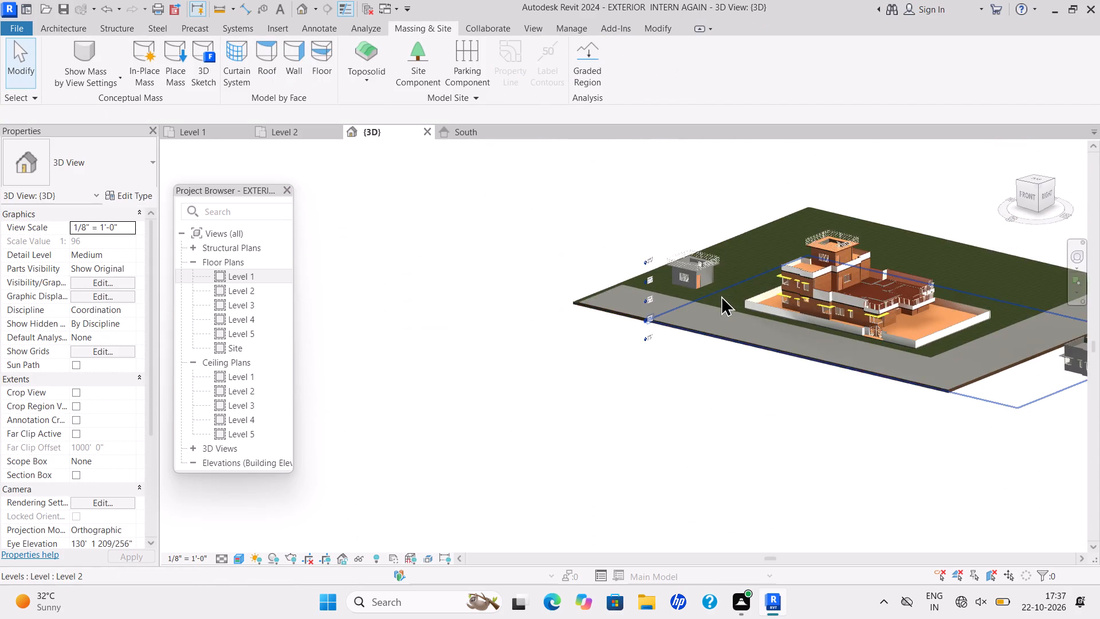
{"action": "middle_click_drag", "start_coordinate": [721, 295], "coordinate": [527, 351]}
{"action": "scroll", "coordinate": [721, 295], "scroll_direction": "down", "scroll_amount": 2}
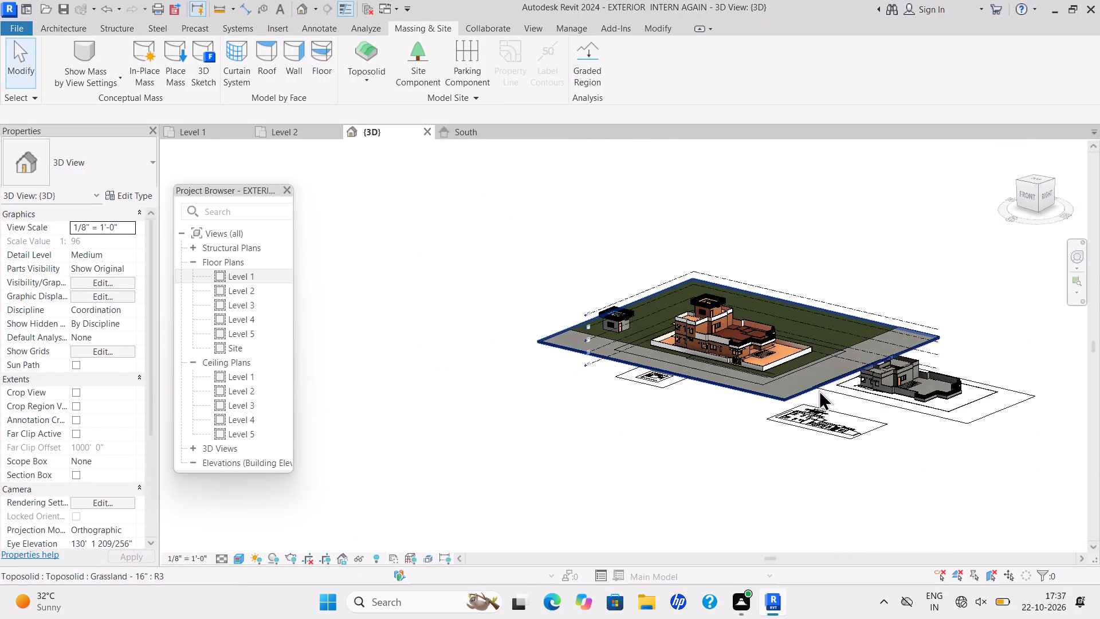
{"action": "middle_click_drag", "start_coordinate": [815, 391], "coordinate": [991, 324], "text": "shift"}
{"action": "scroll", "coordinate": [855, 324], "scroll_direction": "up", "scroll_amount": 5}
{"action": "middle_click_drag", "start_coordinate": [792, 341], "coordinate": [724, 430], "text": "shift"}
{"action": "scroll", "coordinate": [728, 426], "scroll_direction": "down", "scroll_amount": 1, "text": "shift"}
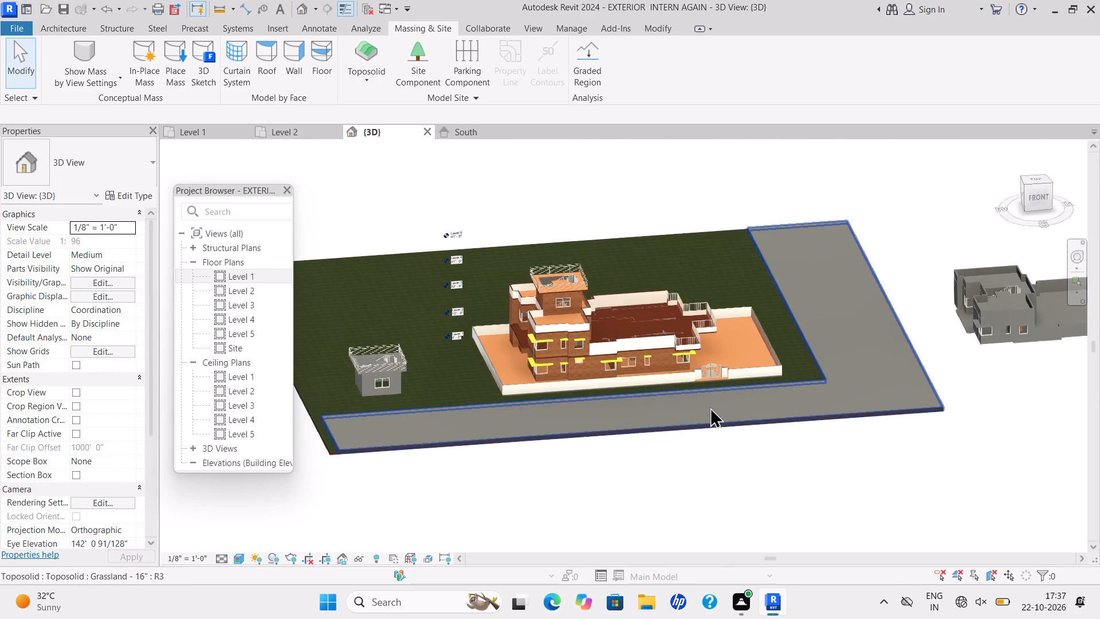
{"action": "middle_click_drag", "start_coordinate": [712, 398], "coordinate": [679, 433]}
Load the 2012 Porsche 911 Carrera S car family from the SHUBHAM CITY library's cars folder for component placement.
{"action": "left_click", "coordinate": [61, 21]}
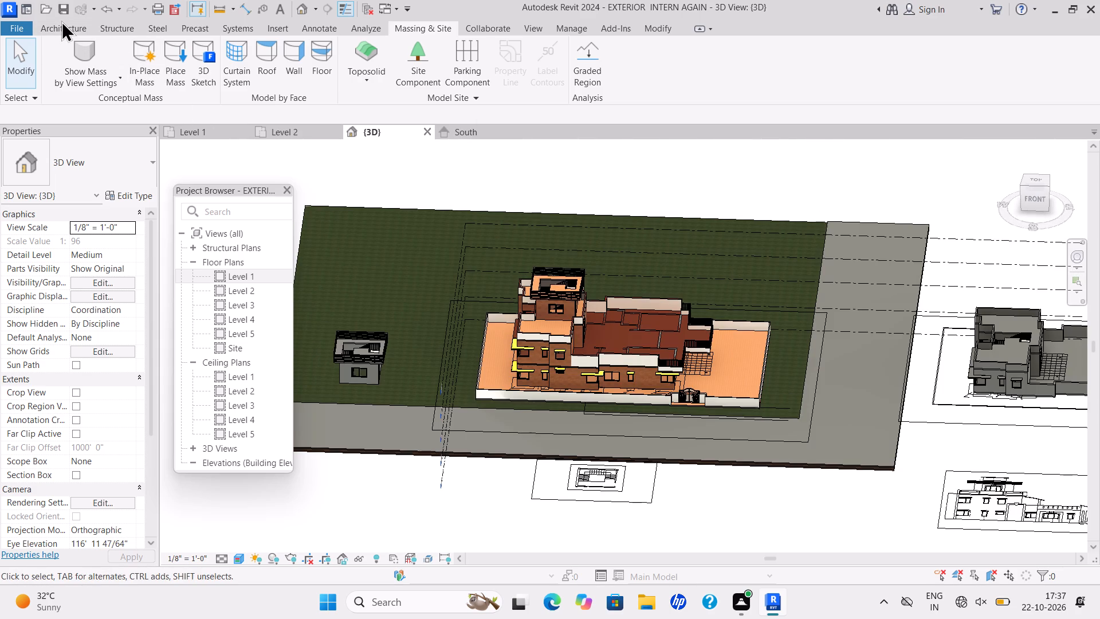
{"action": "left_click", "coordinate": [77, 24]}
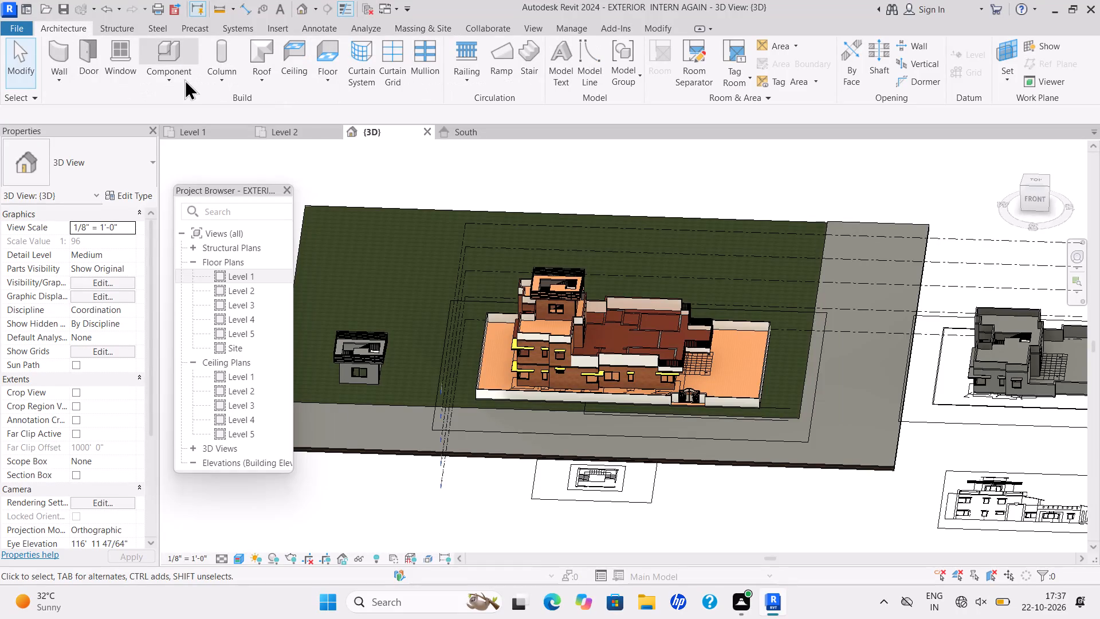
{"action": "left_click", "coordinate": [176, 80]}
{"action": "left_click", "coordinate": [180, 100]}
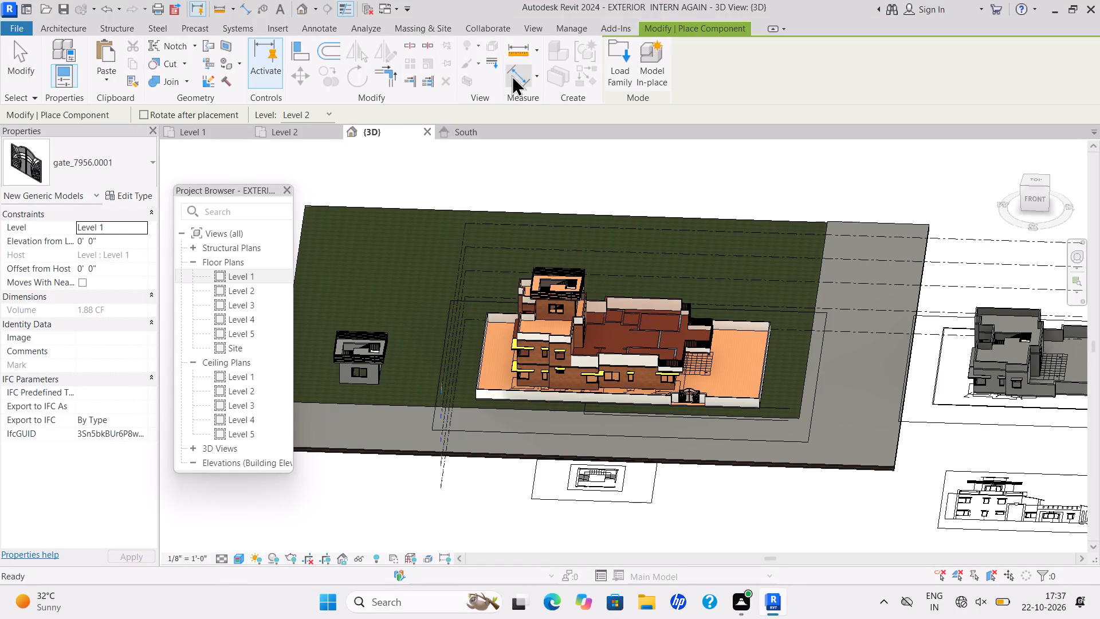
{"action": "double_click", "coordinate": [624, 64]}
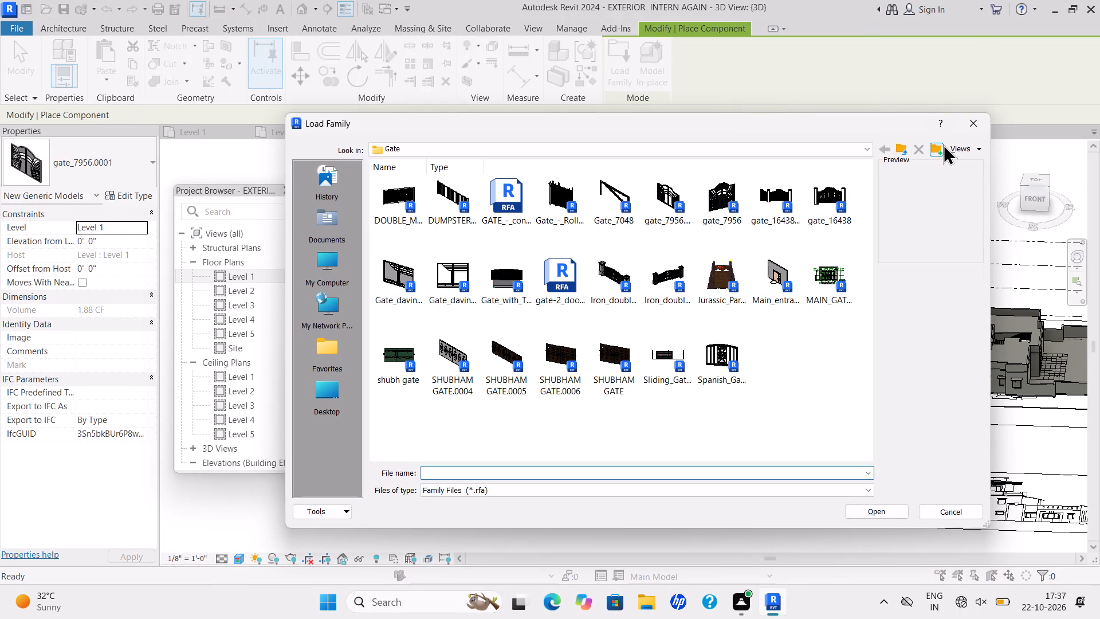
{"action": "left_click", "coordinate": [865, 148]}
{"action": "left_click", "coordinate": [543, 236]}
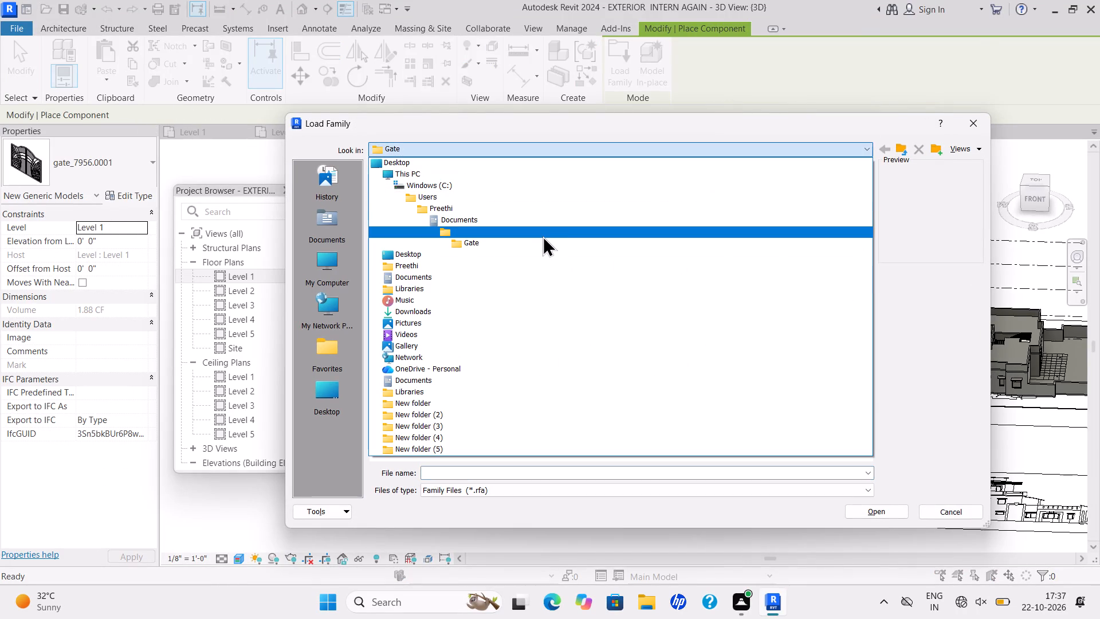
{"action": "scroll", "coordinate": [515, 274], "scroll_direction": "up", "scroll_amount": 10}
{"action": "scroll", "coordinate": [533, 266], "scroll_direction": "down", "scroll_amount": 1}
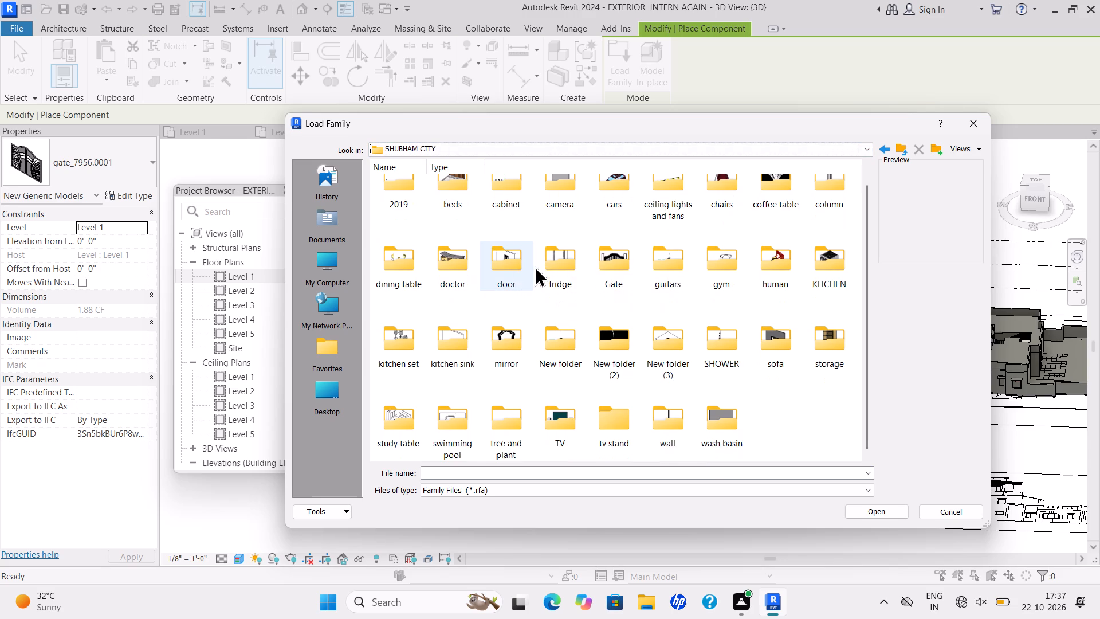
{"action": "scroll", "coordinate": [535, 266], "scroll_direction": "down", "scroll_amount": 13}
{"action": "scroll", "coordinate": [544, 373], "scroll_direction": "up", "scroll_amount": 2}
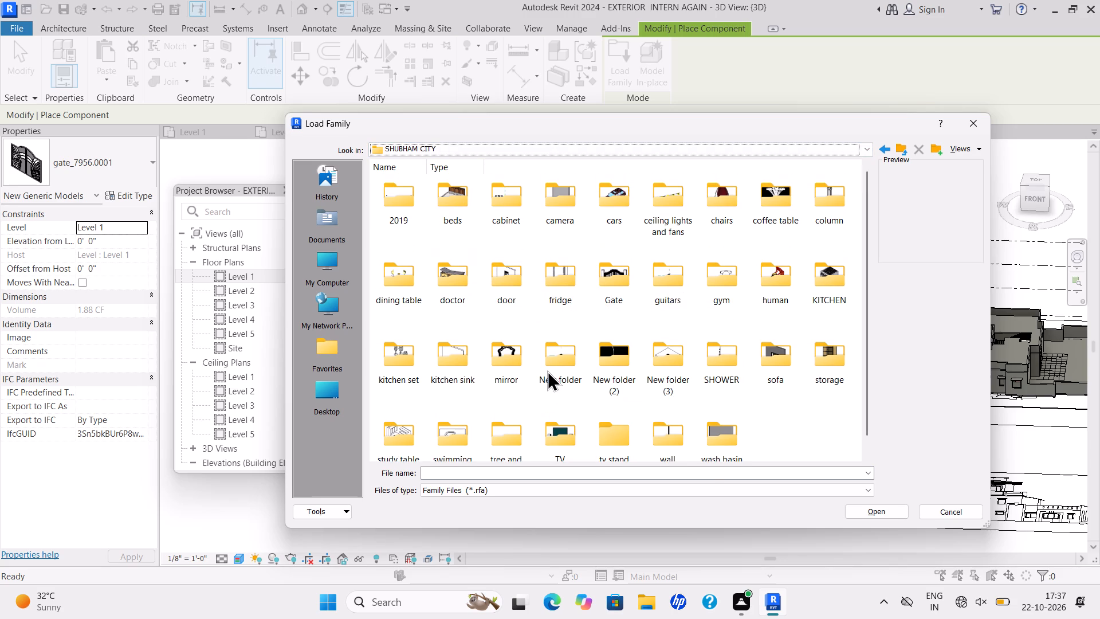
{"action": "scroll", "coordinate": [547, 370], "scroll_direction": "up", "scroll_amount": 6}
{"action": "double_click", "coordinate": [612, 213]}
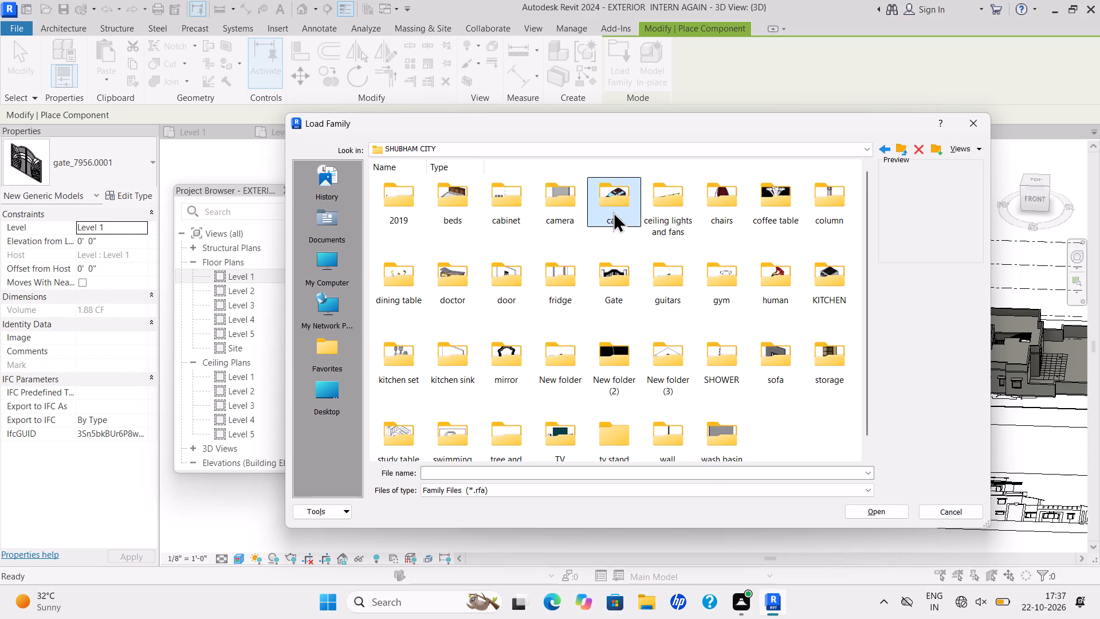
{"action": "left_click_drag", "start_coordinate": [614, 211], "coordinate": [620, 212]}
{"action": "triple_click", "coordinate": [620, 211]}
{"action": "left_click", "coordinate": [622, 211]}
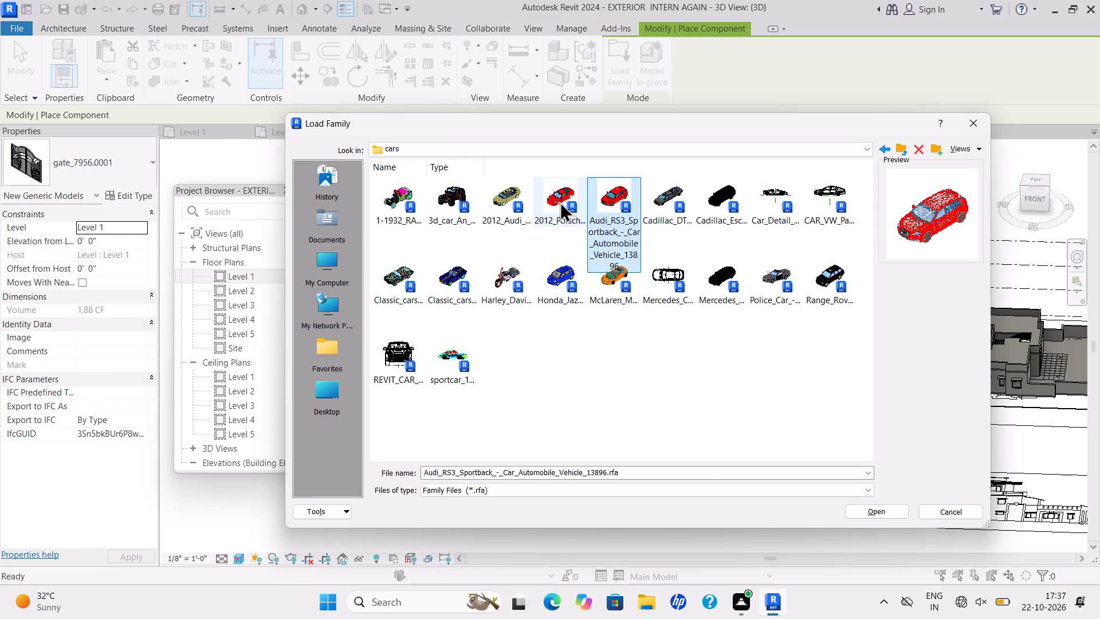
{"action": "triple_click", "coordinate": [557, 199]}
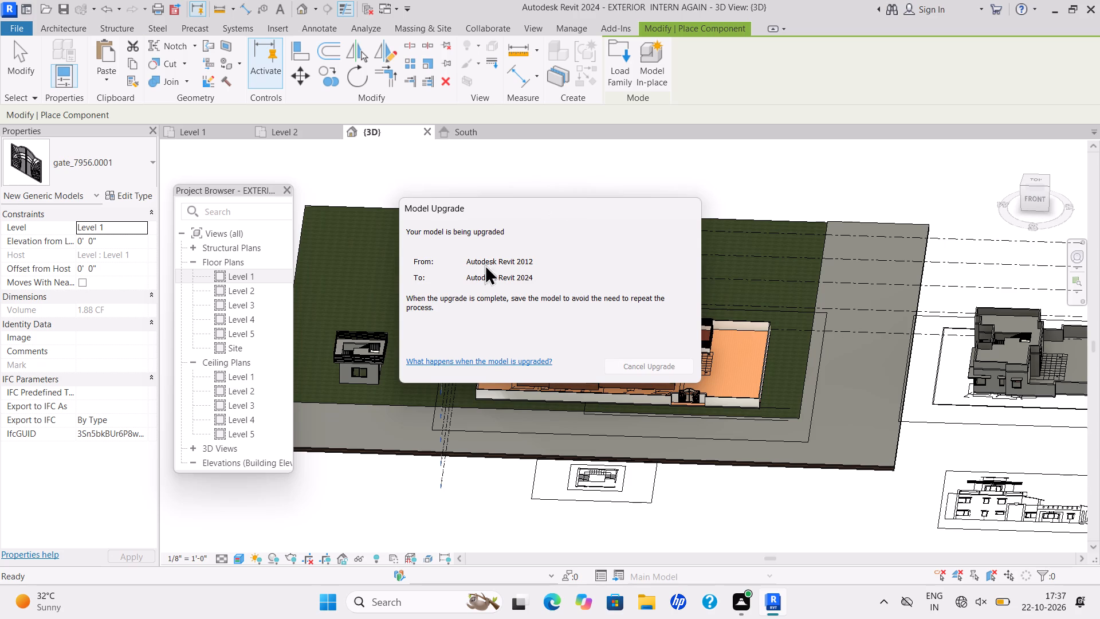
In the Level 1 plan, place the Porsche 911 on the road strip between the ground floor and first floor plans.
{"action": "left_click", "coordinate": [178, 128]}
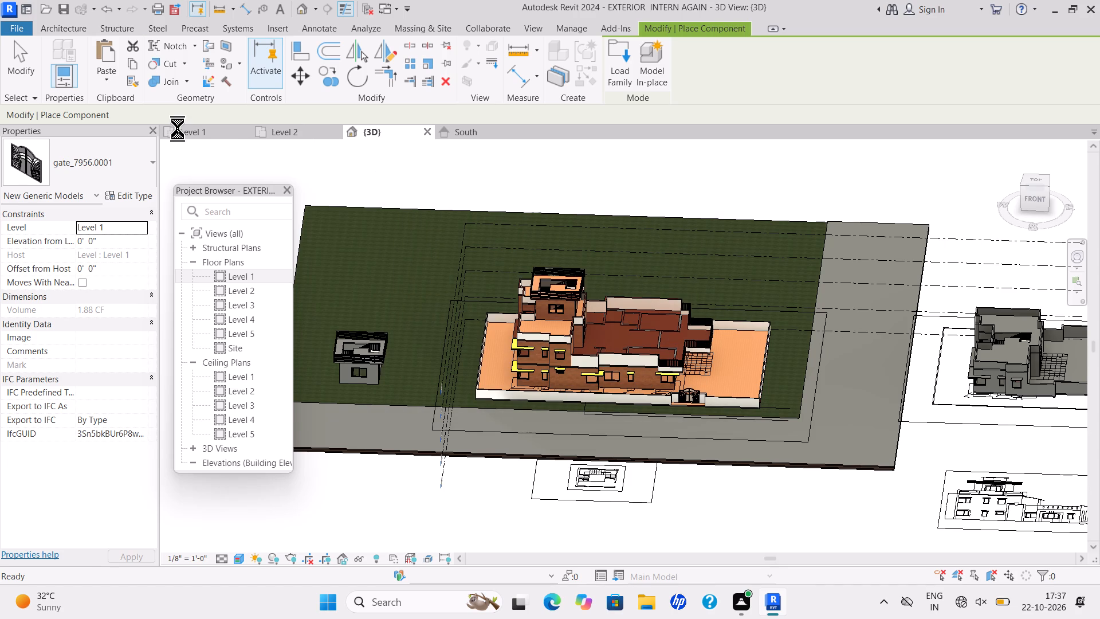
{"action": "left_click", "coordinate": [190, 128]}
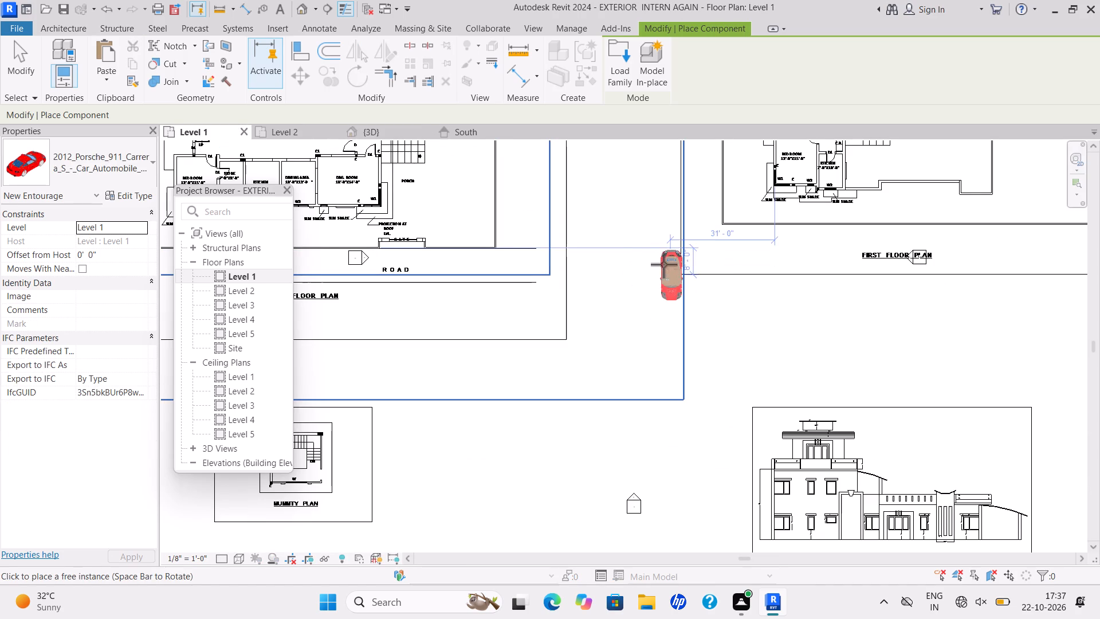
{"action": "scroll", "coordinate": [645, 257], "scroll_direction": "down", "scroll_amount": 5}
{"action": "middle_click_drag", "start_coordinate": [644, 257], "coordinate": [632, 308]}
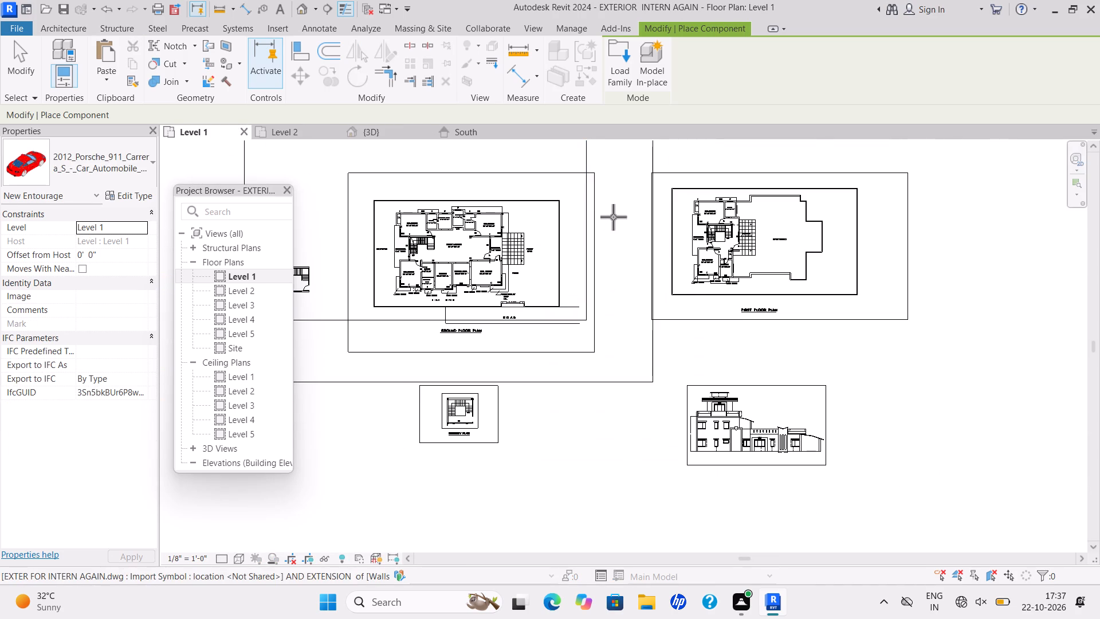
{"action": "left_click", "coordinate": [616, 250]}
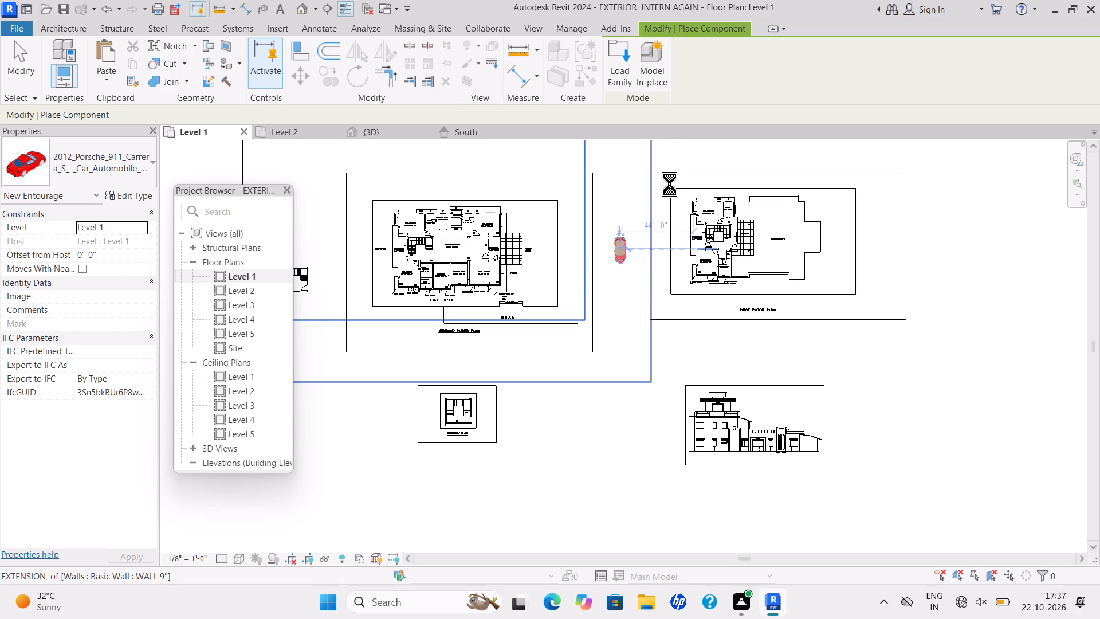
{"action": "key", "text": "Escape"}
{"action": "key", "text": "Escape"}
{"action": "key", "text": "Escape"}
{"action": "key", "text": "Escape"}
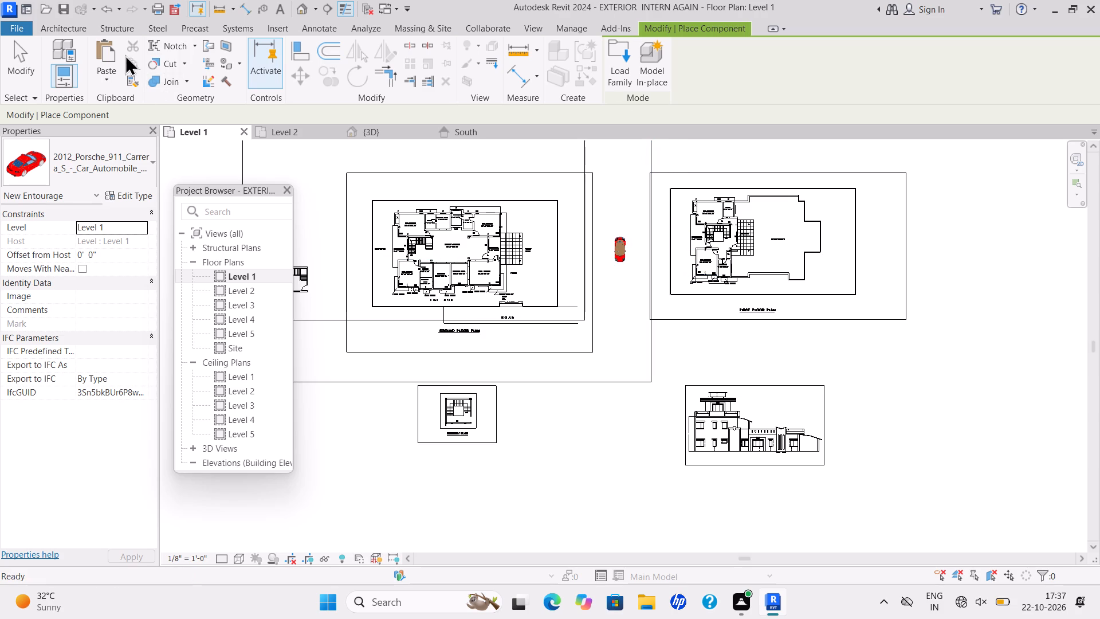
Load the Bamboo_plant_16776 family from the SHUBHAM CITY library's tree and plant folder for component placement.
{"action": "left_click", "coordinate": [74, 28]}
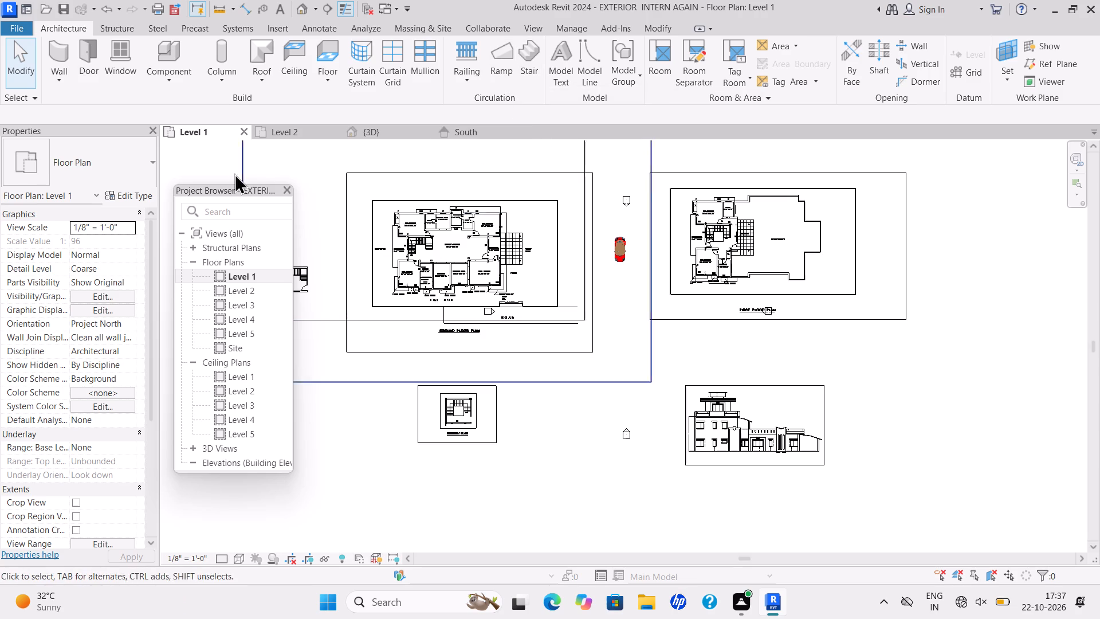
{"action": "left_click", "coordinate": [179, 79]}
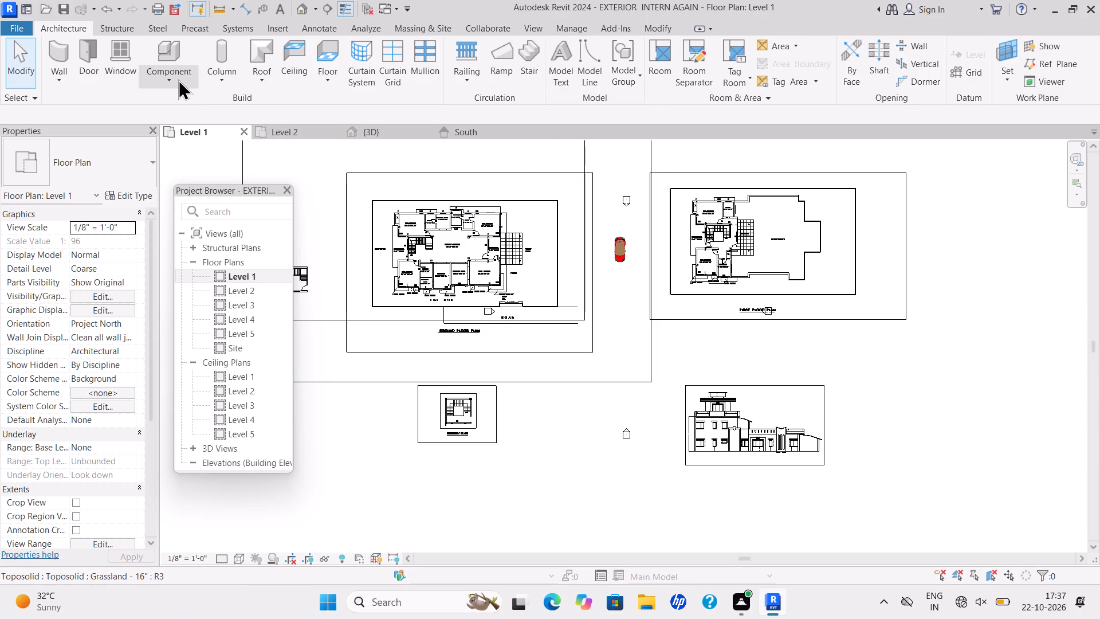
{"action": "left_click", "coordinate": [198, 101]}
{"action": "double_click", "coordinate": [611, 51]}
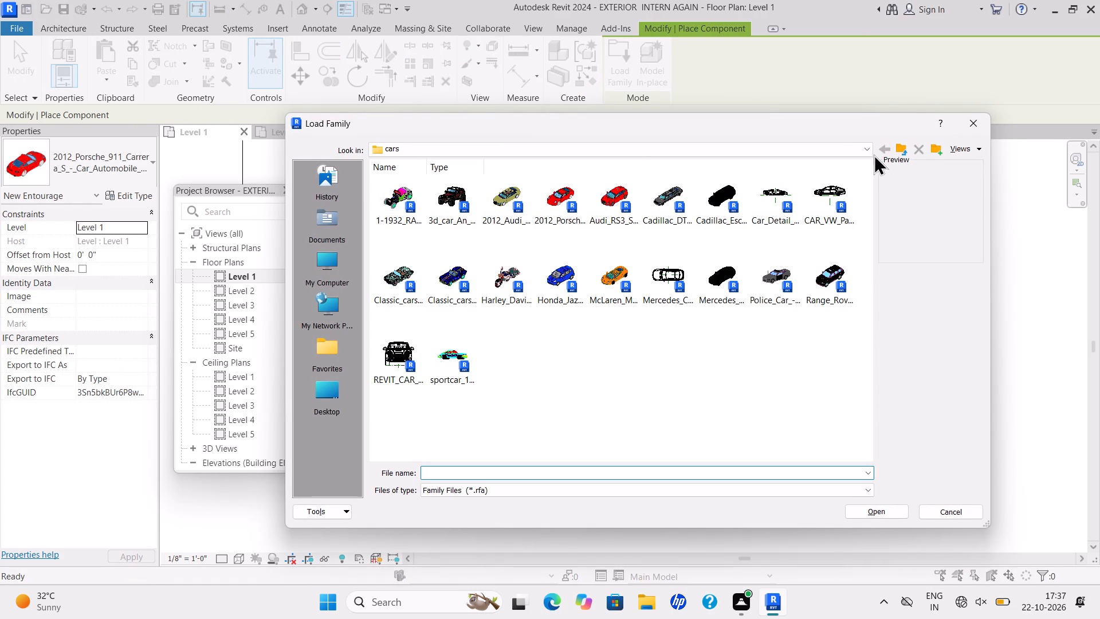
{"action": "left_click", "coordinate": [867, 151]}
{"action": "left_click", "coordinate": [612, 237]}
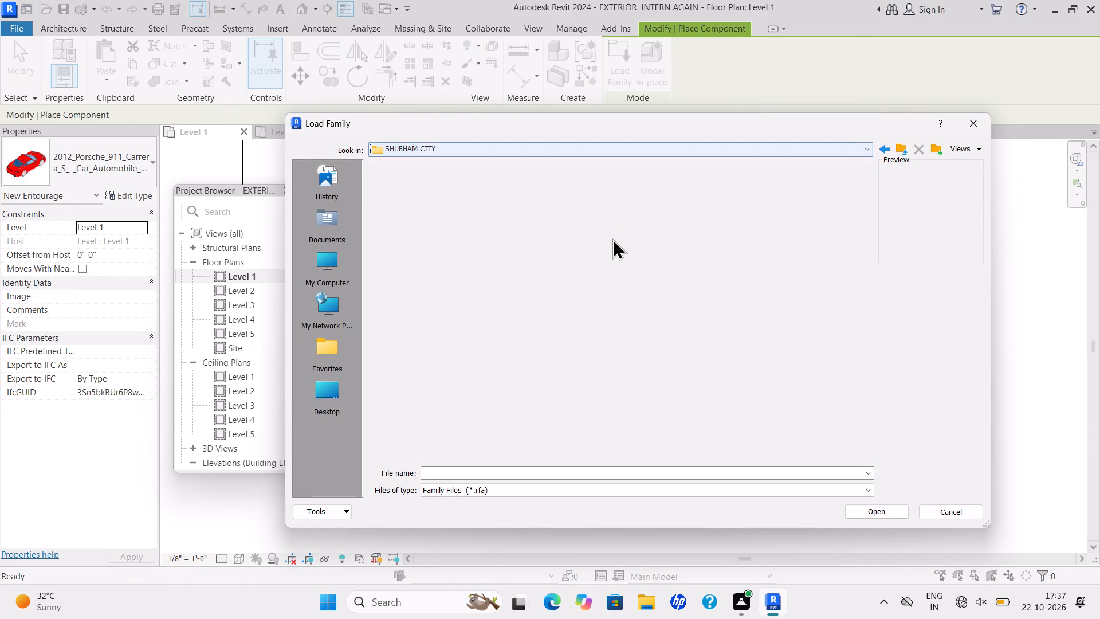
{"action": "scroll", "coordinate": [550, 257], "scroll_direction": "up", "scroll_amount": 4}
{"action": "scroll", "coordinate": [502, 335], "scroll_direction": "down", "scroll_amount": 6}
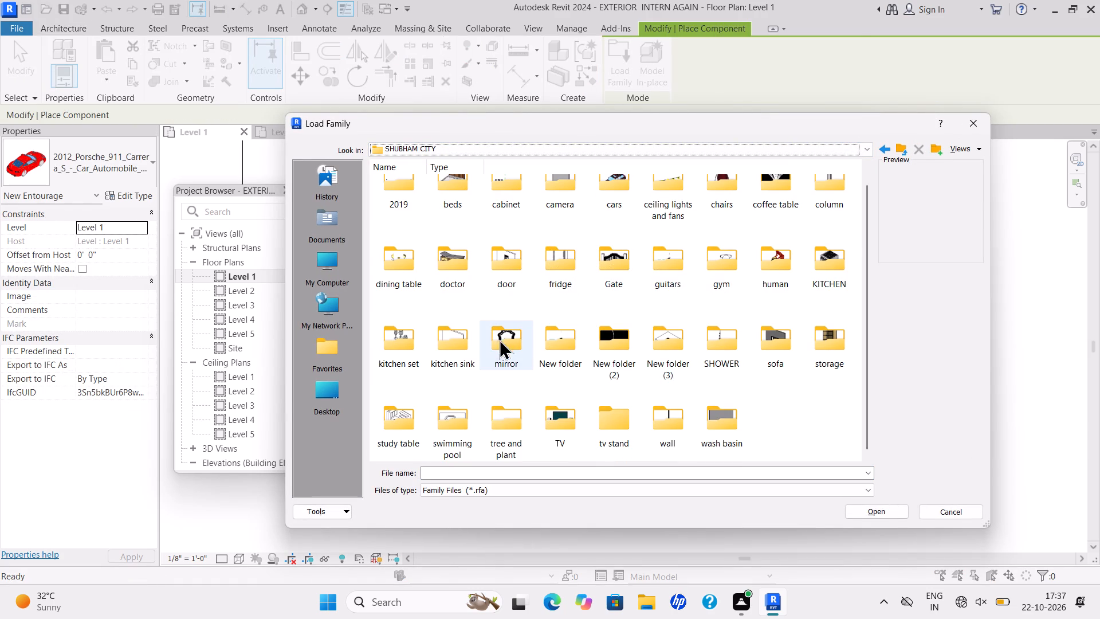
{"action": "double_click", "coordinate": [504, 429]}
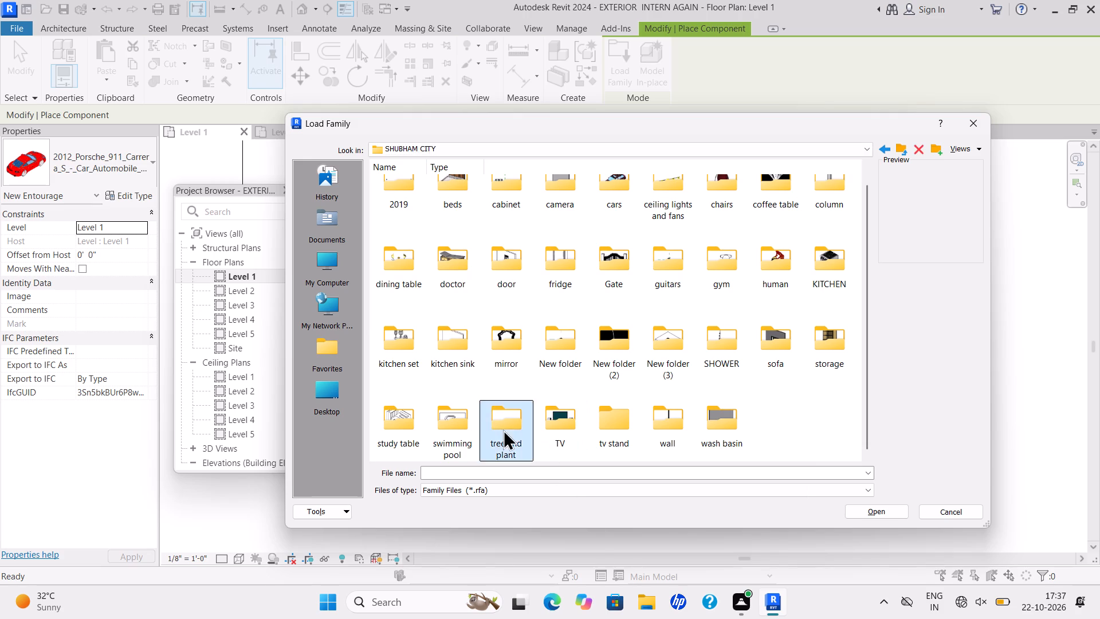
{"action": "left_click", "coordinate": [500, 430]}
{"action": "triple_click", "coordinate": [404, 272]}
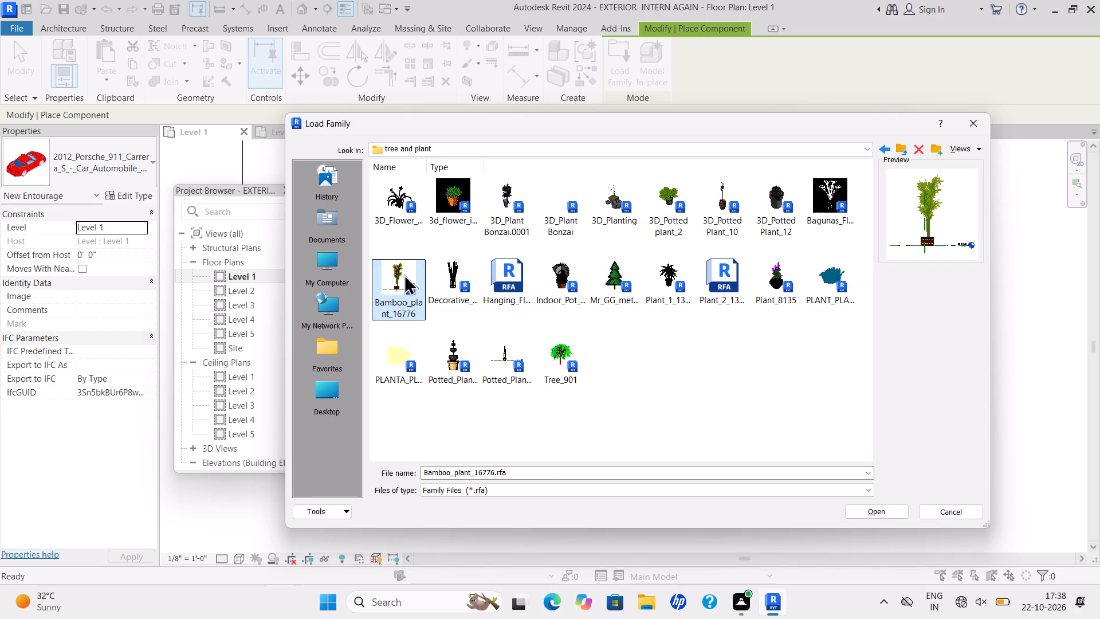
{"action": "left_click", "coordinate": [403, 275]}
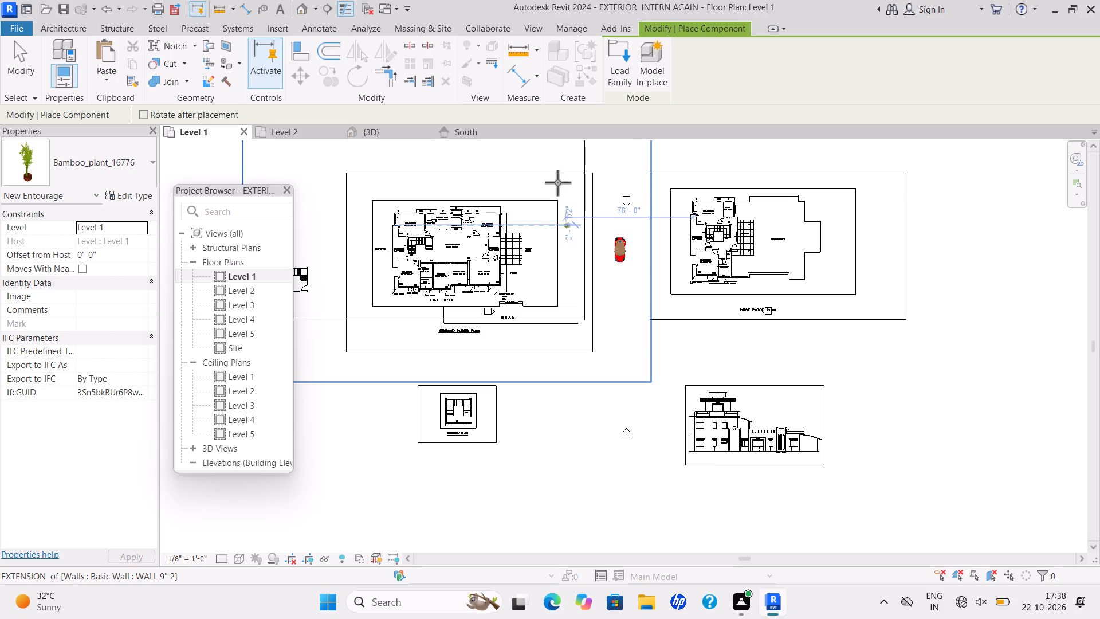
Place two bamboo plants on the grassland north of the house, about 44 ft apart, in line with the compound's east wall.
{"action": "scroll", "coordinate": [575, 192], "scroll_direction": "down", "scroll_amount": 5}
{"action": "middle_click_drag", "start_coordinate": [573, 214], "coordinate": [555, 270]}
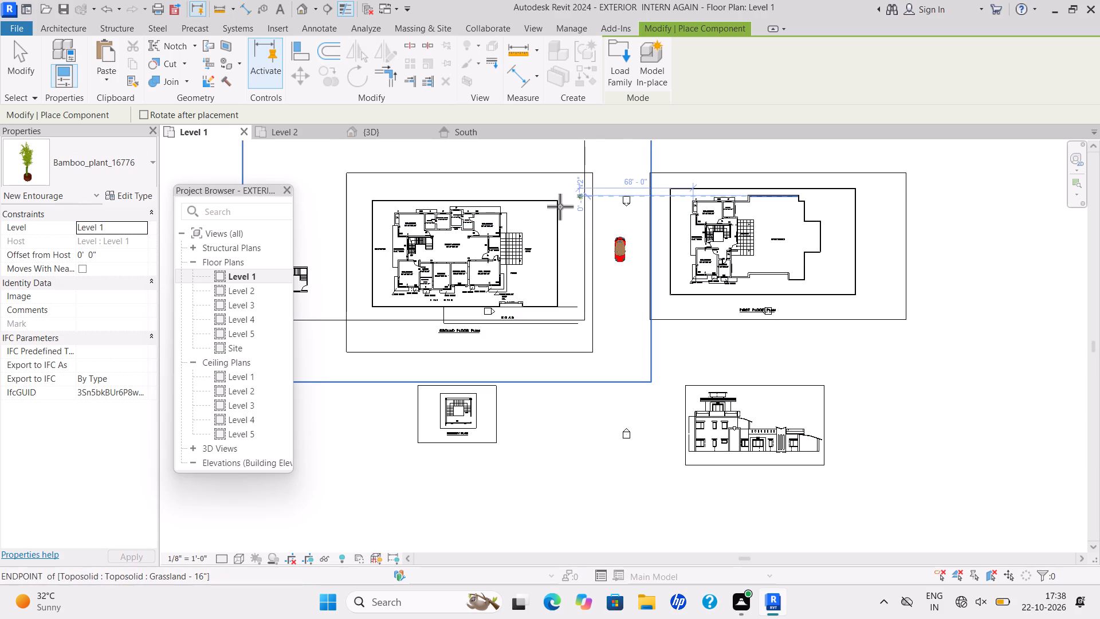
{"action": "scroll", "coordinate": [563, 158], "scroll_direction": "down", "scroll_amount": 3}
{"action": "middle_click_drag", "start_coordinate": [568, 163], "coordinate": [547, 214]}
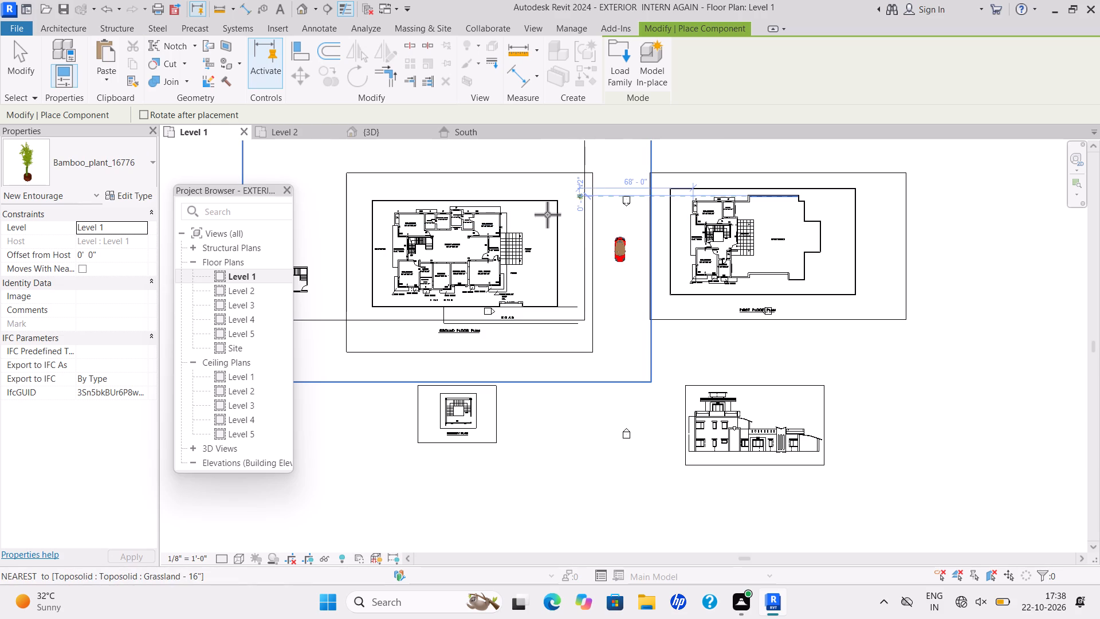
{"action": "middle_click_drag", "start_coordinate": [547, 214], "coordinate": [548, 217]}
{"action": "scroll", "coordinate": [547, 214], "scroll_direction": "down", "scroll_amount": 2}
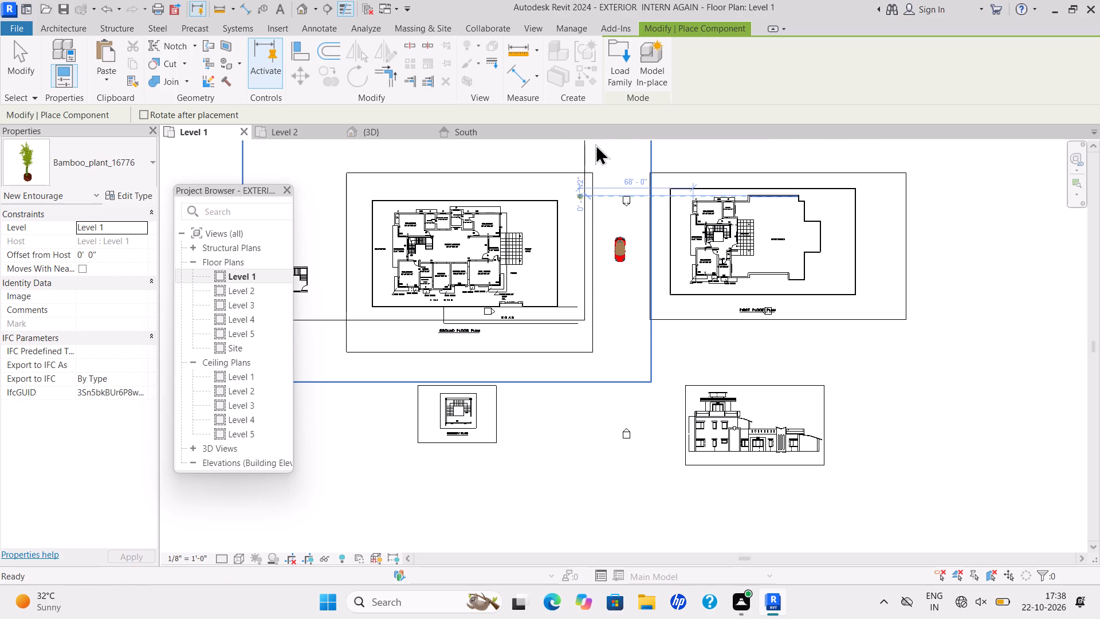
{"action": "scroll", "coordinate": [576, 182], "scroll_direction": "up", "scroll_amount": 4}
{"action": "scroll", "coordinate": [531, 278], "scroll_direction": "up", "scroll_amount": 2}
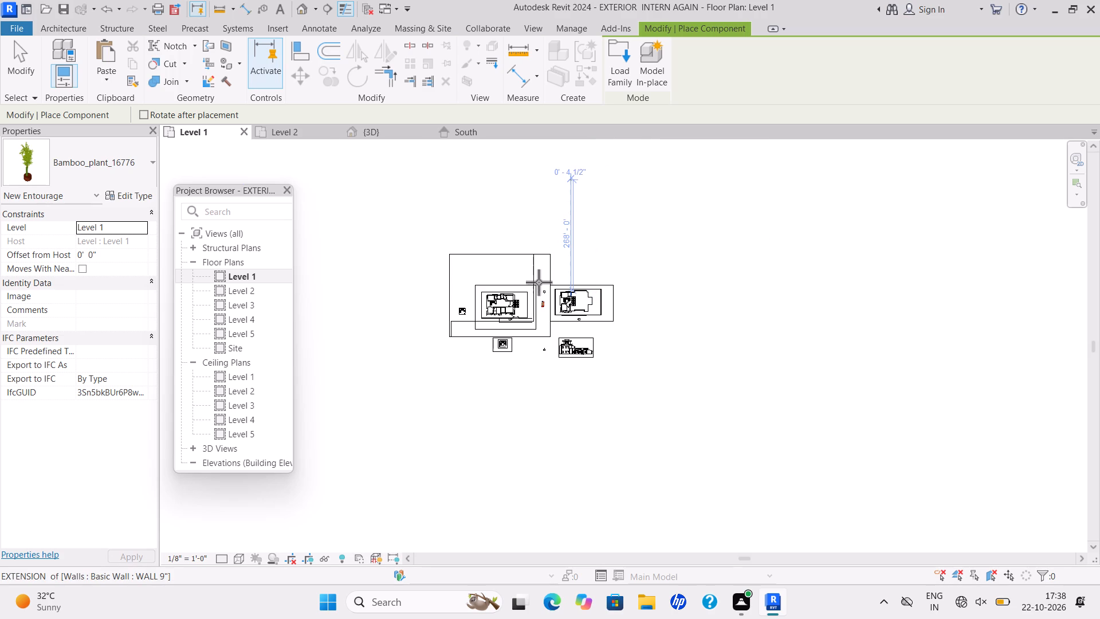
{"action": "scroll", "coordinate": [539, 283], "scroll_direction": "up", "scroll_amount": 16}
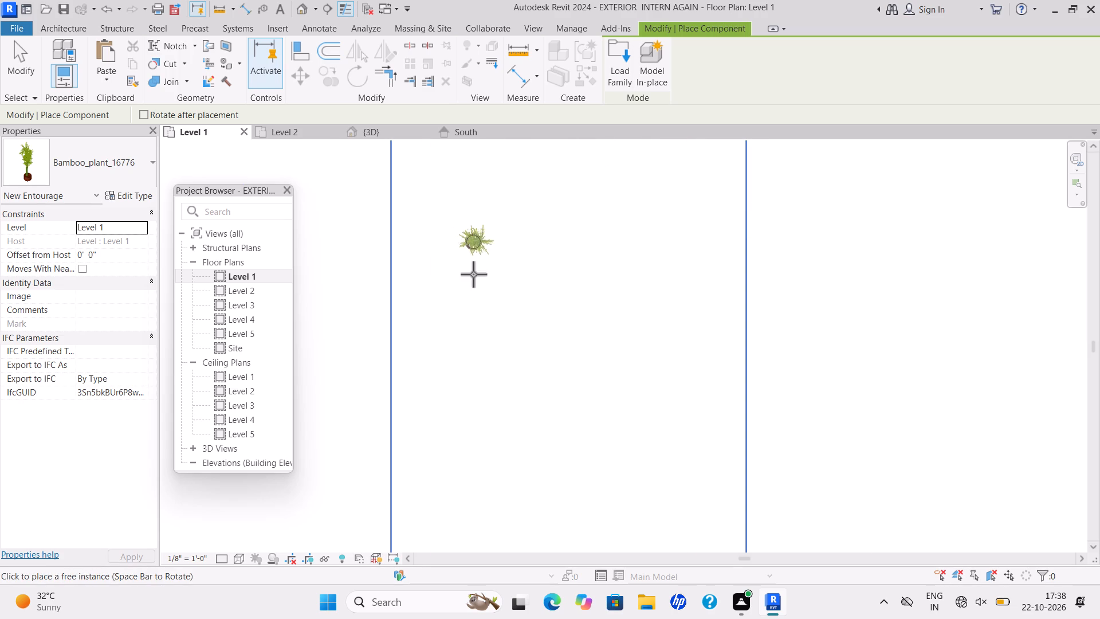
{"action": "scroll", "coordinate": [429, 289], "scroll_direction": "down", "scroll_amount": 6}
{"action": "scroll", "coordinate": [344, 348], "scroll_direction": "down", "scroll_amount": 3}
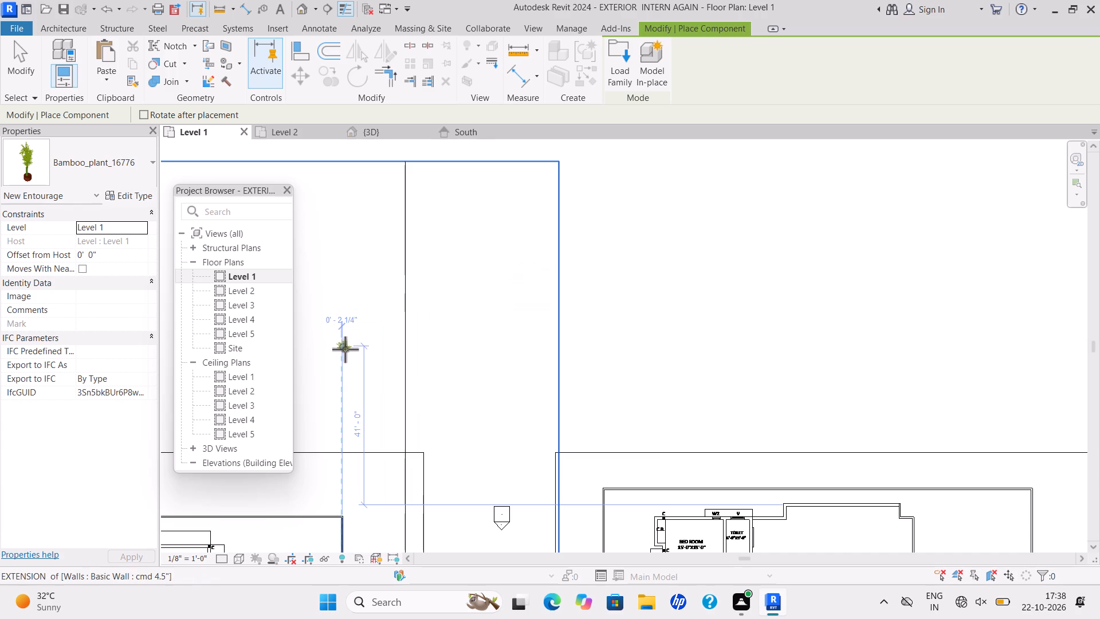
{"action": "scroll", "coordinate": [345, 349], "scroll_direction": "down", "scroll_amount": 1}
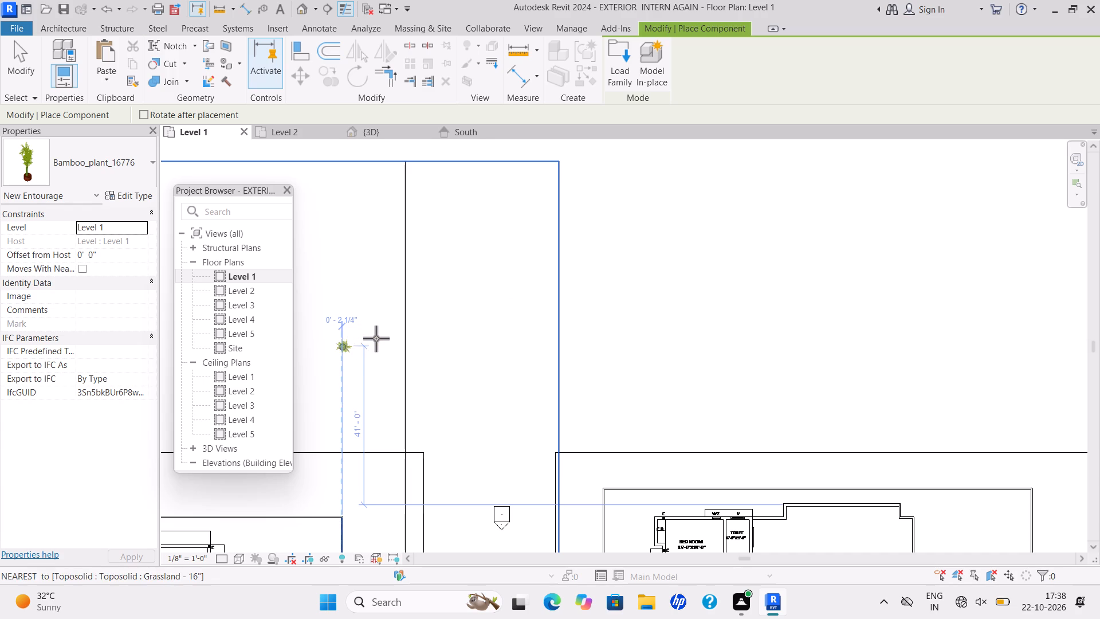
{"action": "left_click", "coordinate": [345, 362]}
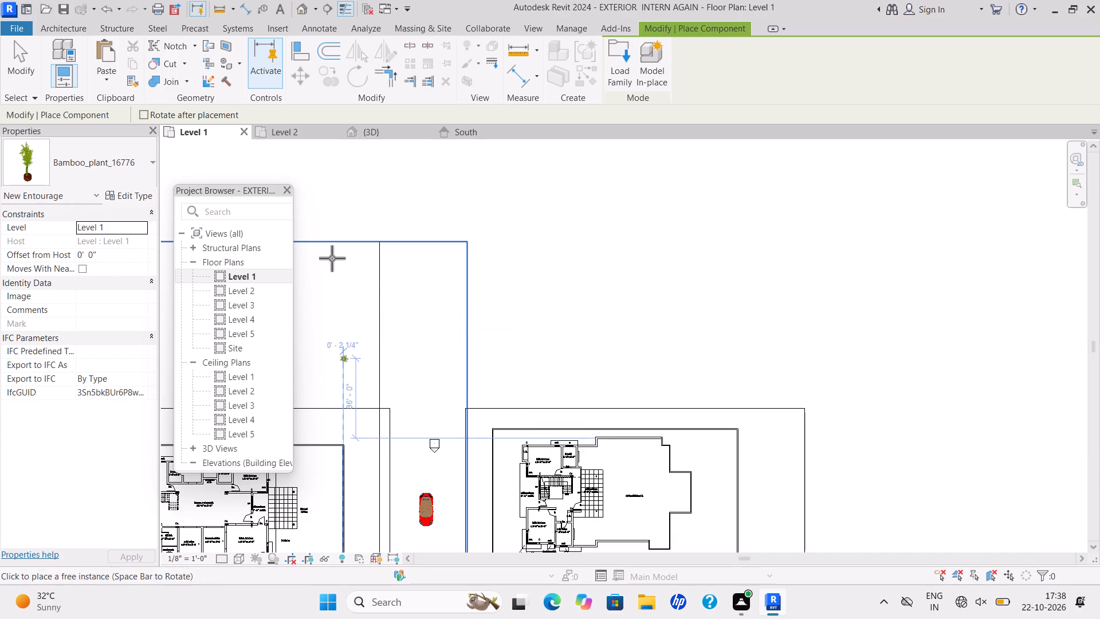
{"action": "left_click", "coordinate": [350, 257]}
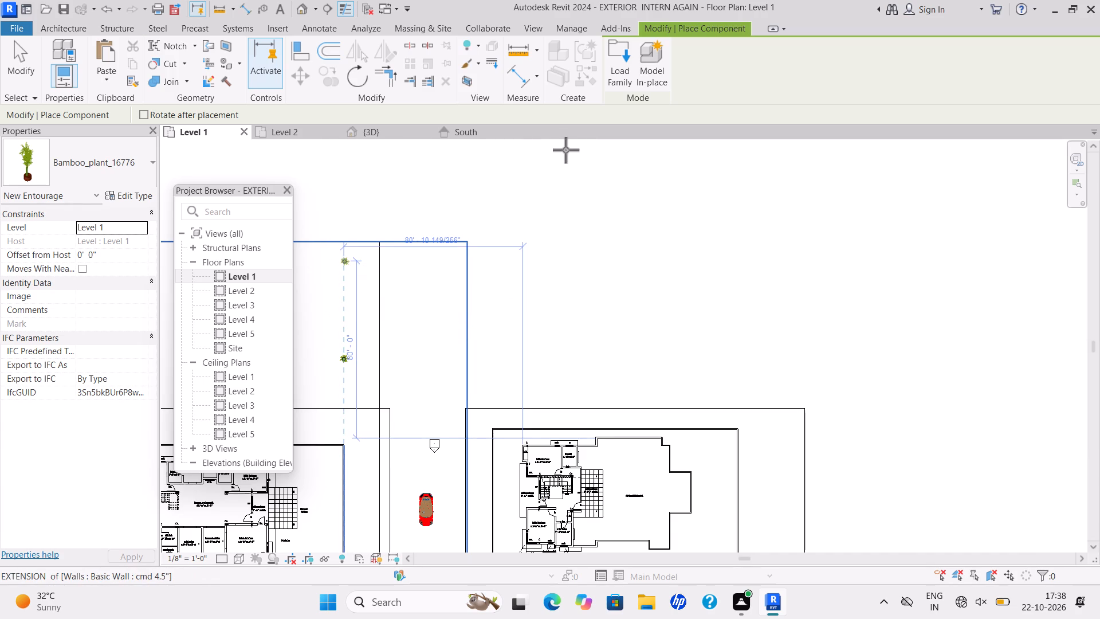
{"action": "key", "text": "Escape"}
{"action": "key", "text": "Escape"}
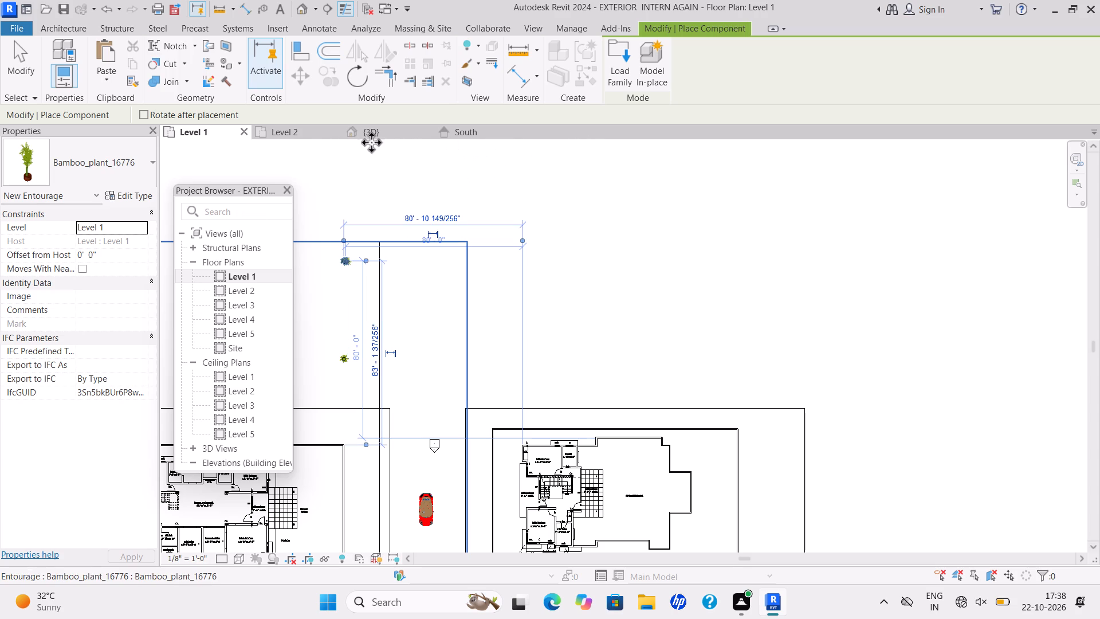
{"action": "key", "text": "Escape"}
Examine the placed car and bamboo plants around the house in the 3D view, from the front and the east side.
{"action": "left_click", "coordinate": [384, 136]}
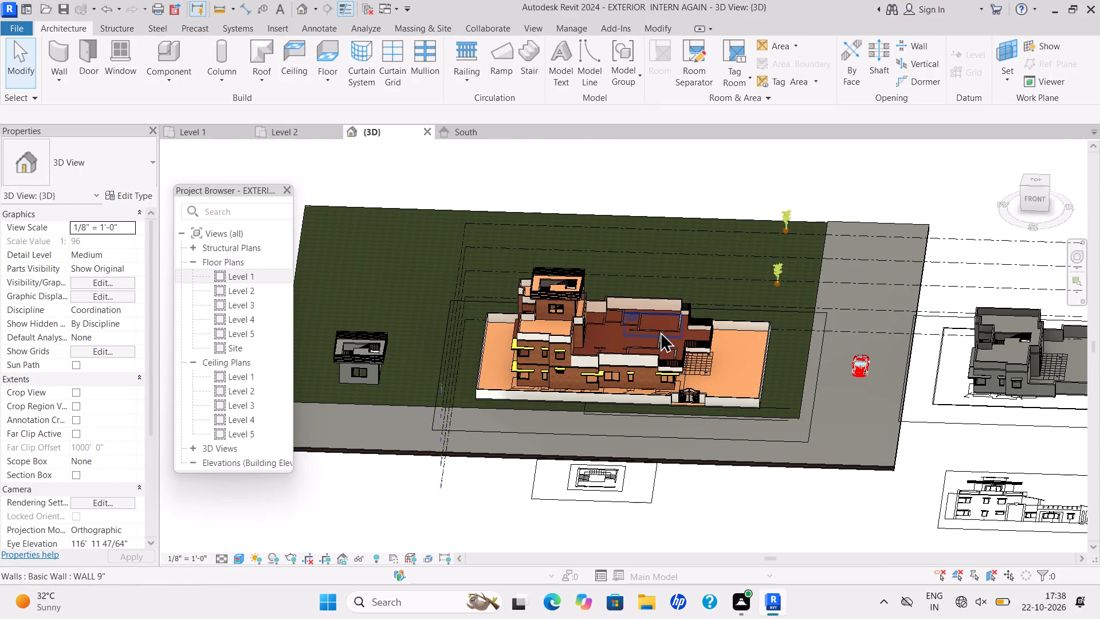
{"action": "scroll", "coordinate": [814, 390], "scroll_direction": "down", "scroll_amount": 2}
{"action": "middle_click_drag", "start_coordinate": [811, 392], "coordinate": [620, 397]}
{"action": "scroll", "coordinate": [620, 397], "scroll_direction": "up", "scroll_amount": 1, "text": "shift"}
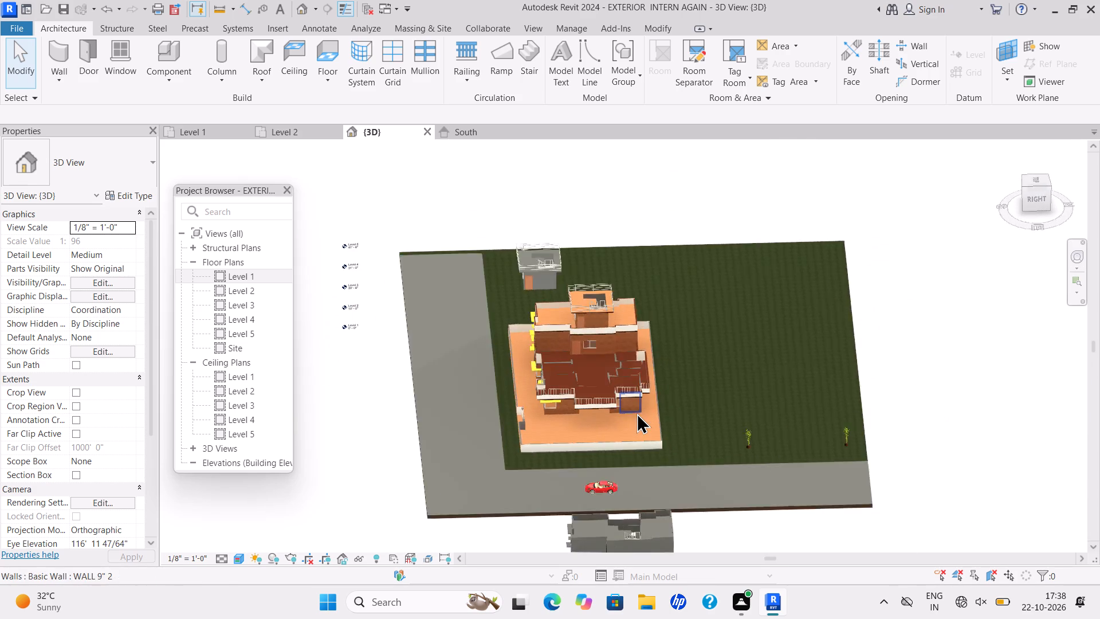
{"action": "scroll", "coordinate": [637, 413], "scroll_direction": "up", "scroll_amount": 5}
{"action": "middle_click_drag", "start_coordinate": [636, 398], "coordinate": [626, 363], "text": "shift"}
{"action": "middle_click", "coordinate": [627, 362], "text": "shift"}
{"action": "scroll", "coordinate": [658, 372], "scroll_direction": "up", "scroll_amount": 1}
{"action": "middle_click_drag", "start_coordinate": [661, 368], "coordinate": [675, 351], "text": "shift"}
{"action": "scroll", "coordinate": [403, 390], "scroll_direction": "up", "scroll_amount": 1}
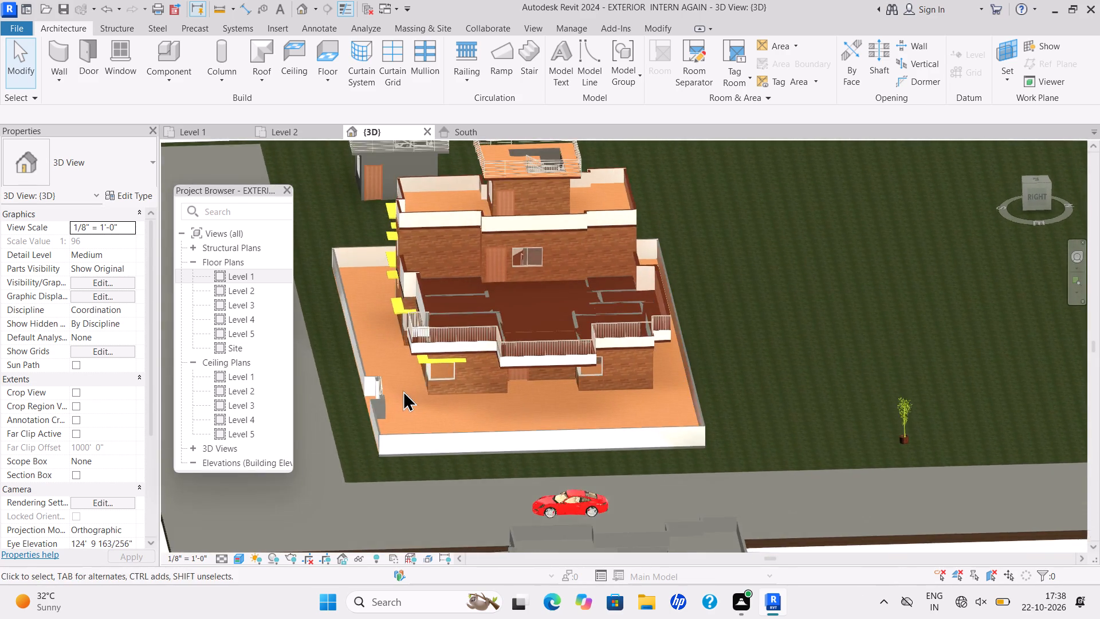
{"action": "scroll", "coordinate": [403, 390], "scroll_direction": "up", "scroll_amount": 4}
{"action": "middle_click_drag", "start_coordinate": [396, 398], "coordinate": [382, 401]}
{"action": "middle_click", "coordinate": [372, 399]}
{"action": "middle_click", "coordinate": [372, 399]}
{"action": "scroll", "coordinate": [372, 399], "scroll_direction": "down", "scroll_amount": 1}
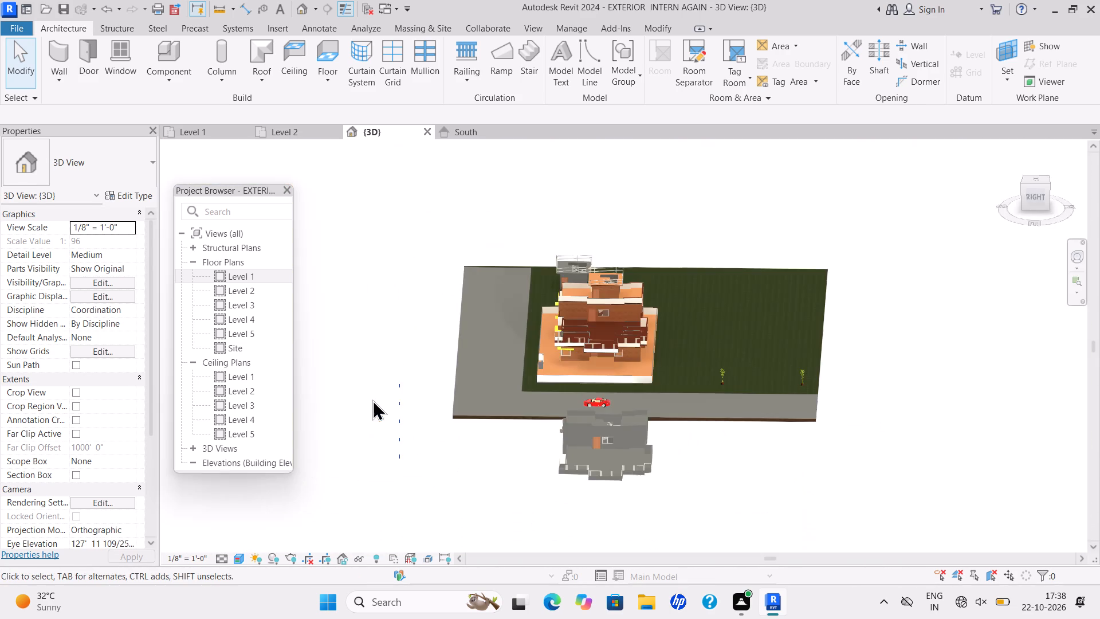
Save the EXTERIOR INTERN AGAIN project.
{"action": "left_click", "coordinate": [22, 30]}
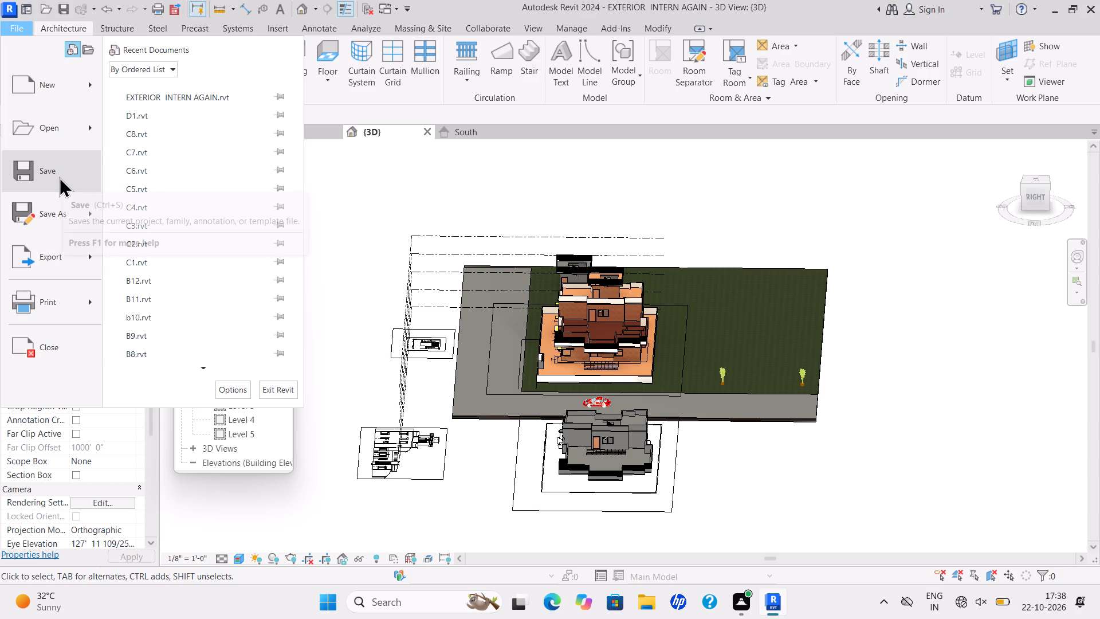
{"action": "left_click", "coordinate": [59, 177]}
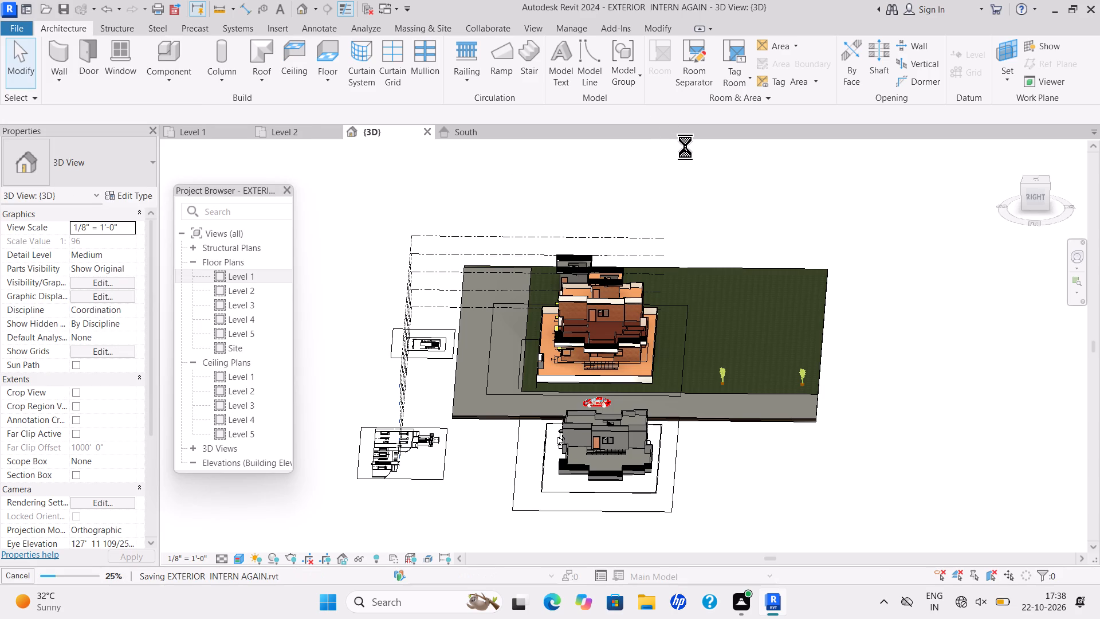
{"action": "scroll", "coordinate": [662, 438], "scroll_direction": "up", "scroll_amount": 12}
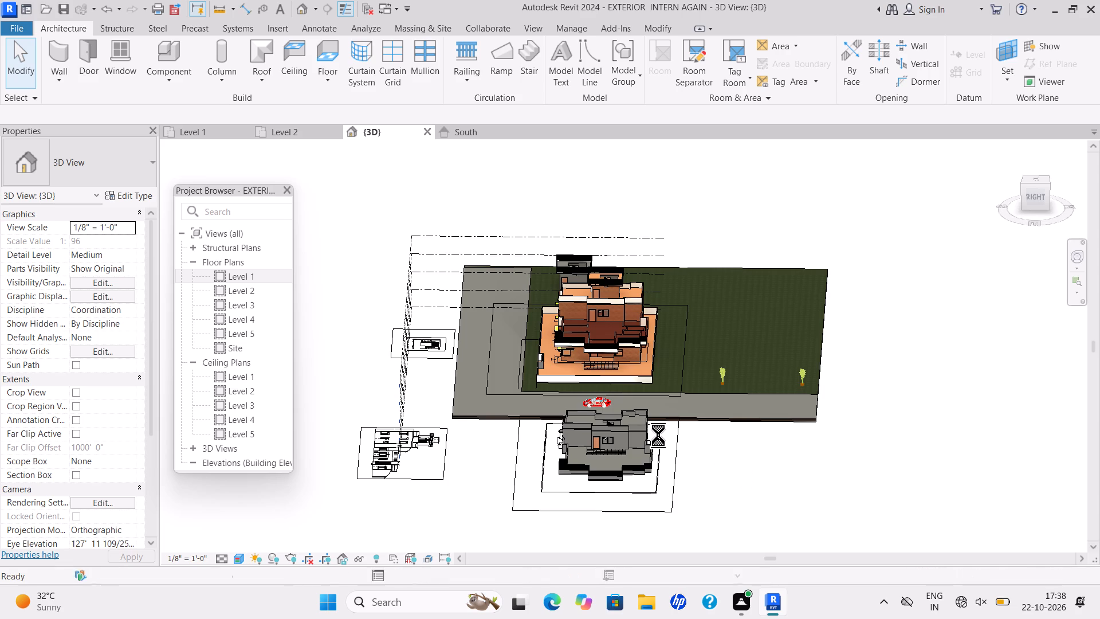
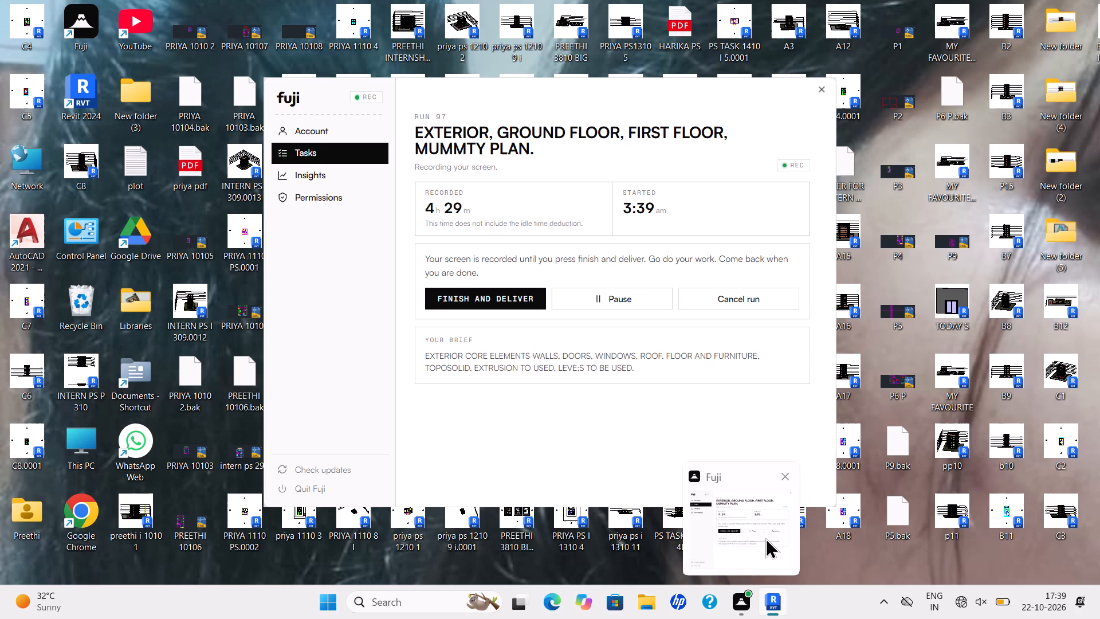
Examine the house, compound, road and placed plants in the 3D view from the back, the side and above the front terrace.
{"action": "scroll", "coordinate": [612, 357], "scroll_direction": "down", "scroll_amount": 5}
{"action": "middle_click_drag", "start_coordinate": [614, 363], "coordinate": [605, 419]}
{"action": "middle_click", "coordinate": [606, 420]}
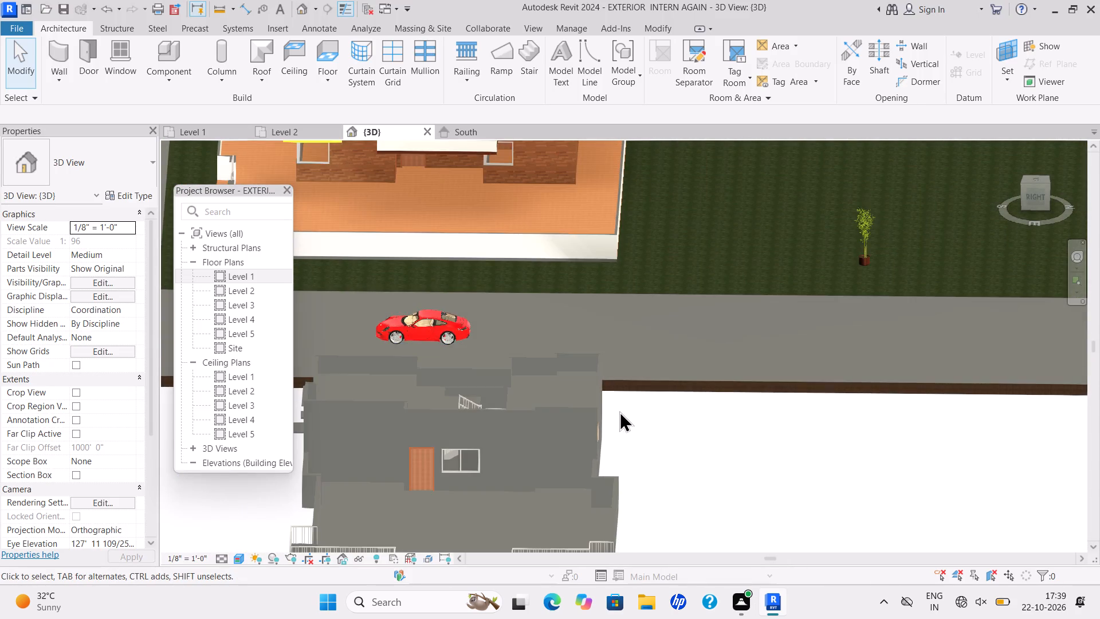
{"action": "middle_click_drag", "start_coordinate": [649, 411], "coordinate": [524, 382]}
{"action": "scroll", "coordinate": [648, 411], "scroll_direction": "down", "scroll_amount": 1, "text": "shift"}
{"action": "scroll", "coordinate": [524, 384], "scroll_direction": "down", "scroll_amount": 1, "text": "shift"}
{"action": "scroll", "coordinate": [567, 353], "scroll_direction": "down", "scroll_amount": 4}
{"action": "middle_click_drag", "start_coordinate": [577, 376], "coordinate": [676, 501]}
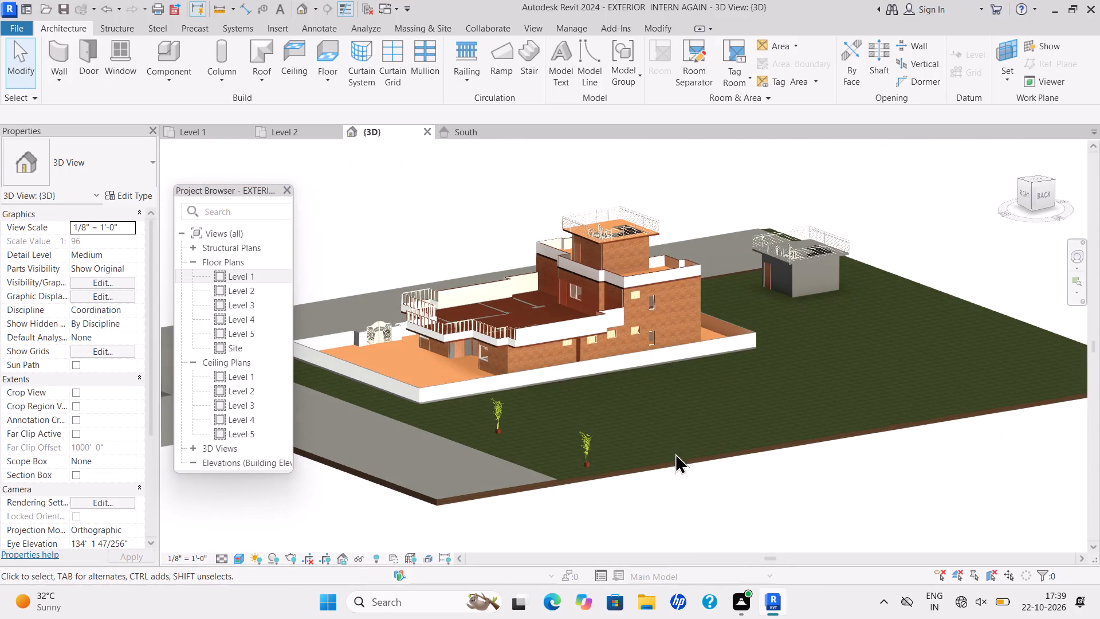
{"action": "middle_click_drag", "start_coordinate": [665, 425], "coordinate": [531, 442]}
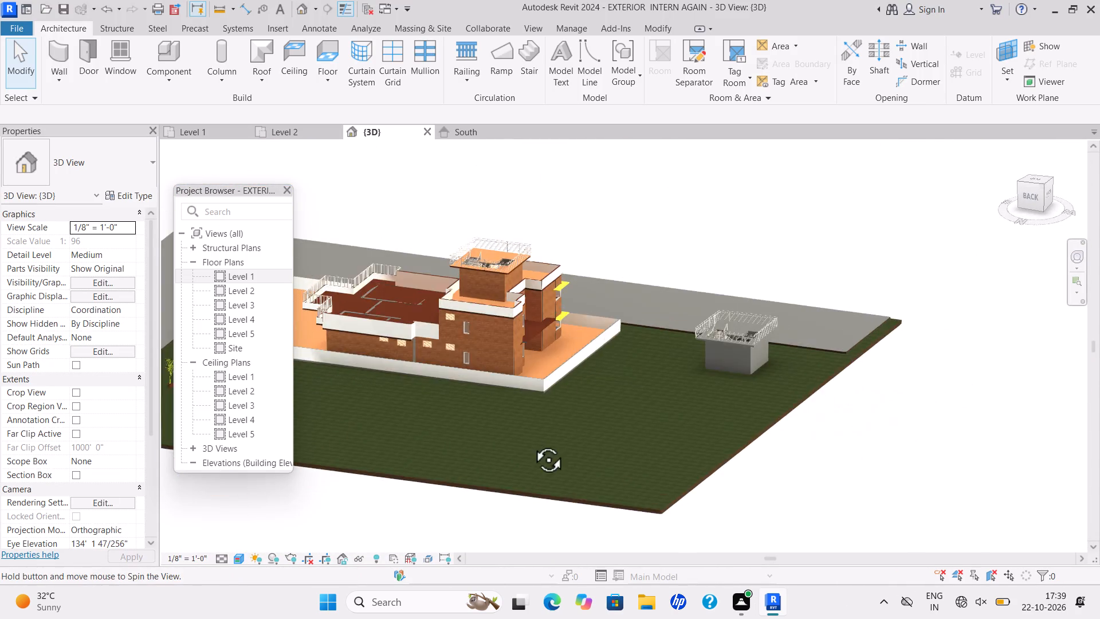
{"action": "middle_click_drag", "start_coordinate": [531, 442], "coordinate": [529, 440]}
{"action": "scroll", "coordinate": [586, 390], "scroll_direction": "up", "scroll_amount": 4}
{"action": "middle_click_drag", "start_coordinate": [588, 389], "coordinate": [796, 374], "text": "shift"}
{"action": "scroll", "coordinate": [737, 356], "scroll_direction": "down", "scroll_amount": 1}
{"action": "middle_click_drag", "start_coordinate": [736, 358], "coordinate": [736, 360]}
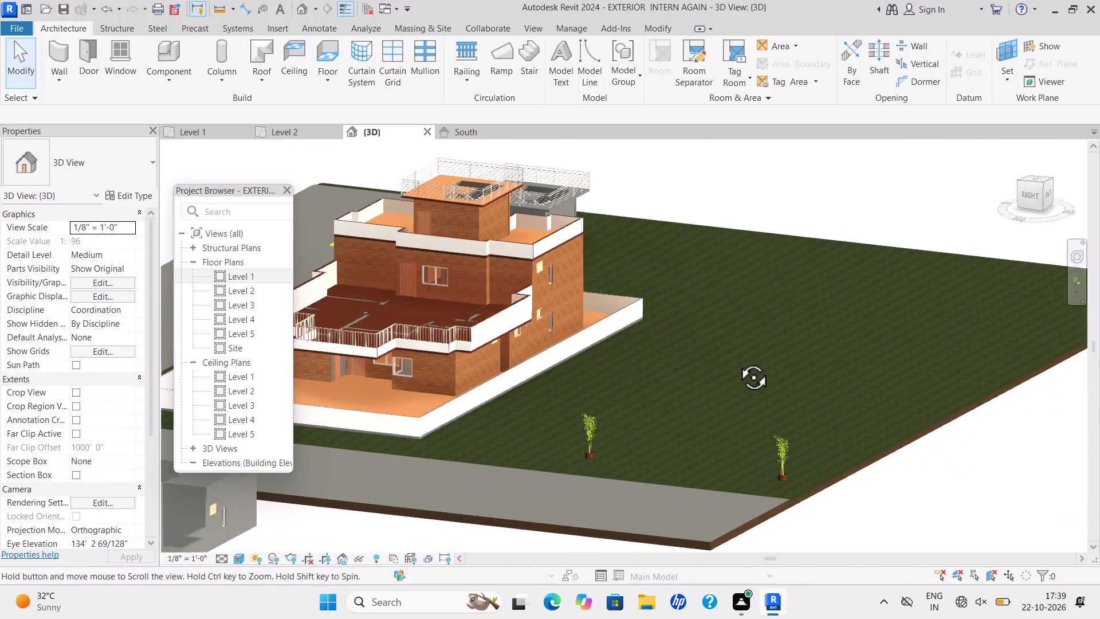
{"action": "middle_click_drag", "start_coordinate": [736, 360], "coordinate": [857, 307]}
{"action": "middle_click_drag", "start_coordinate": [594, 398], "coordinate": [612, 523], "text": "shift"}
{"action": "scroll", "coordinate": [608, 522], "scroll_direction": "down", "scroll_amount": 1, "text": "shift"}
{"action": "scroll", "coordinate": [611, 465], "scroll_direction": "up", "scroll_amount": 5}
{"action": "scroll", "coordinate": [486, 433], "scroll_direction": "up", "scroll_amount": 4}
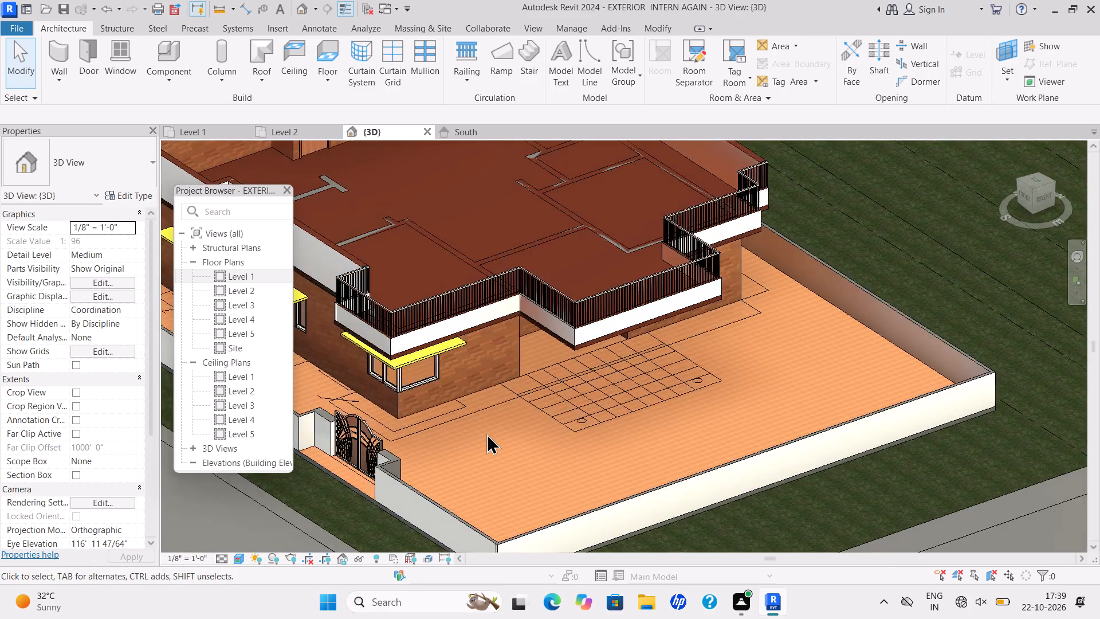
{"action": "scroll", "coordinate": [540, 416], "scroll_direction": "down", "scroll_amount": 2}
{"action": "middle_click_drag", "start_coordinate": [547, 416], "coordinate": [614, 399]}
{"action": "scroll", "coordinate": [609, 399], "scroll_direction": "down", "scroll_amount": 1, "text": "shift"}
{"action": "middle_click_drag", "start_coordinate": [610, 425], "coordinate": [467, 462], "text": "shift"}
{"action": "scroll", "coordinate": [474, 462], "scroll_direction": "down", "scroll_amount": 2, "text": "shift"}
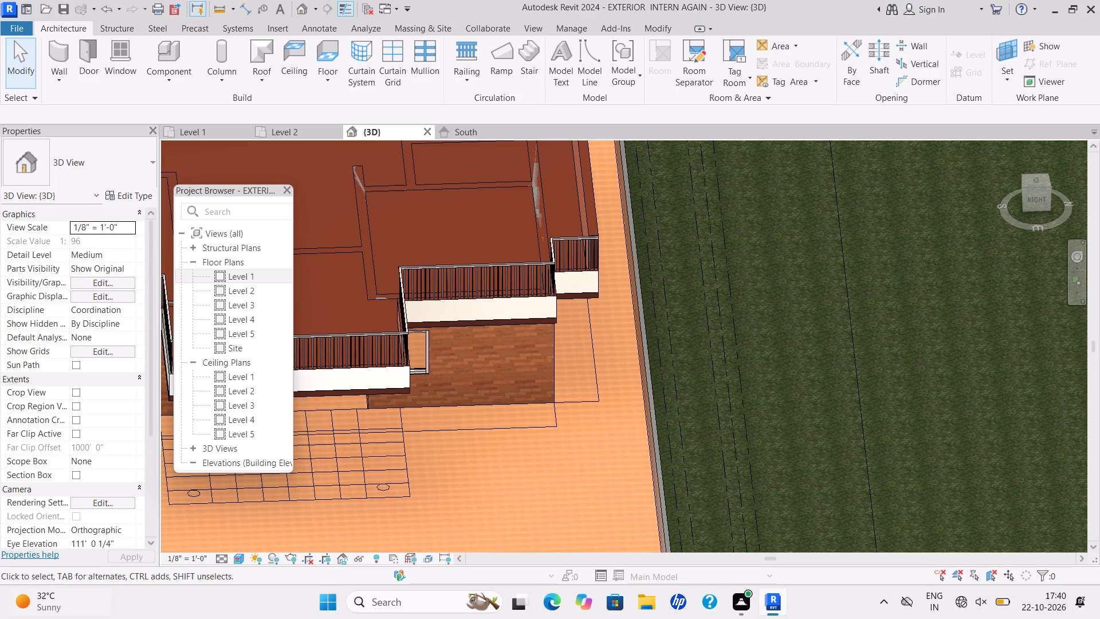
{"action": "scroll", "coordinate": [0, 618], "scroll_direction": "up", "scroll_amount": 1}
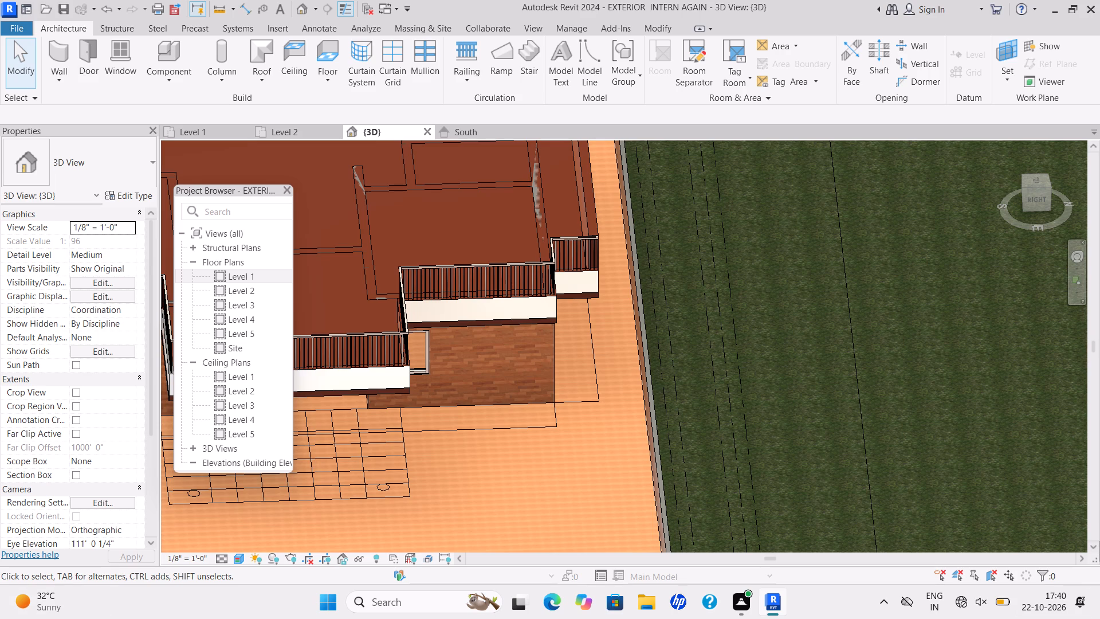
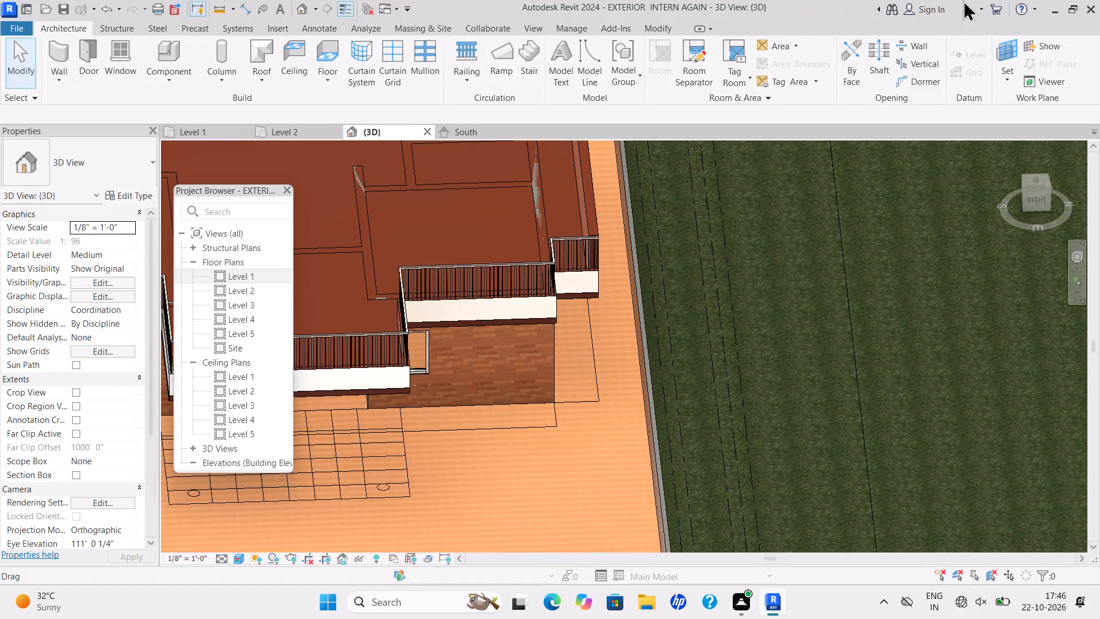
Toggle the energy saver in the system quick settings and return to the model.
{"action": "left_click", "coordinate": [1005, 607]}
{"action": "left_click", "coordinate": [964, 413]}
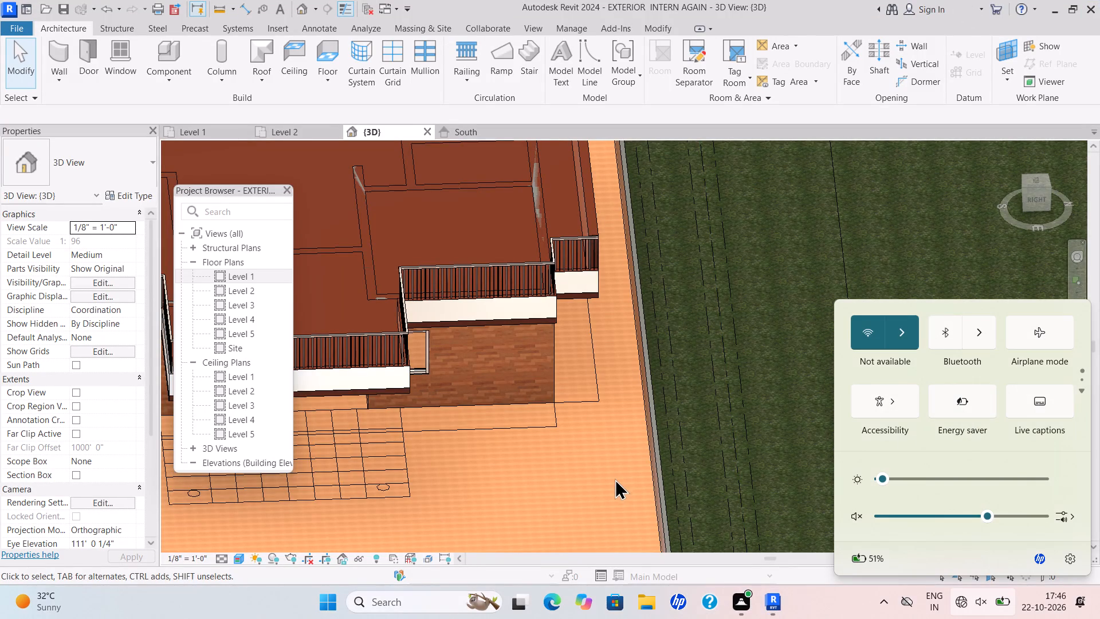
{"action": "left_click", "coordinate": [716, 415]}
Paint the inner side face of the compound wall's return beside the entrance gate with the Clad - White material.
{"action": "scroll", "coordinate": [693, 575], "scroll_direction": "up", "scroll_amount": 2}
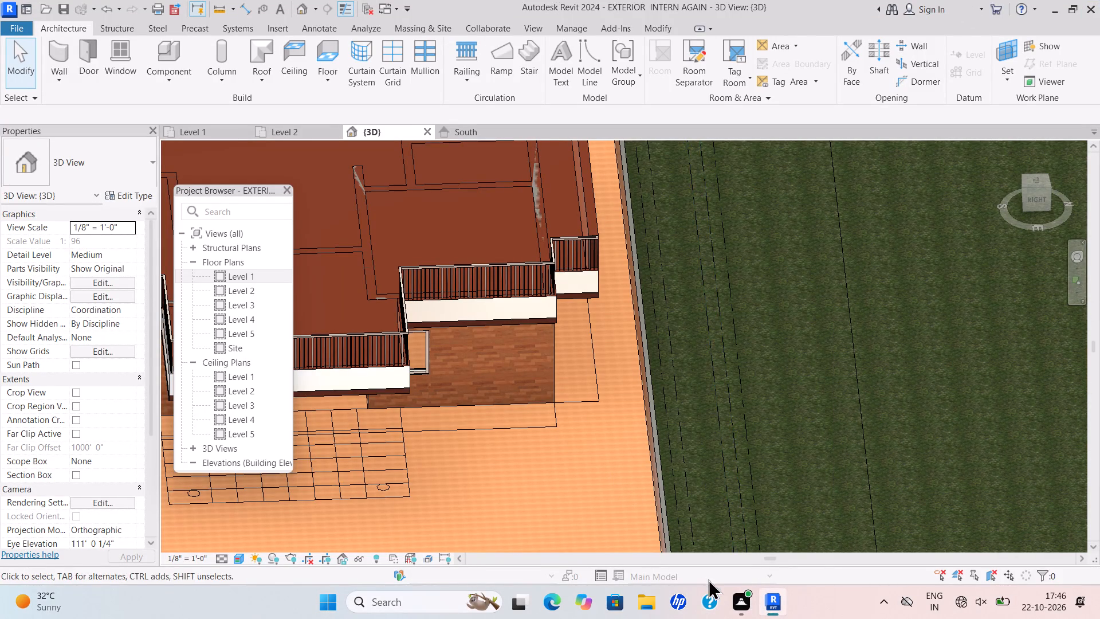
{"action": "scroll", "coordinate": [708, 579], "scroll_direction": "up", "scroll_amount": 3}
{"action": "scroll", "coordinate": [611, 514], "scroll_direction": "up", "scroll_amount": 3}
{"action": "scroll", "coordinate": [772, 399], "scroll_direction": "down", "scroll_amount": 10}
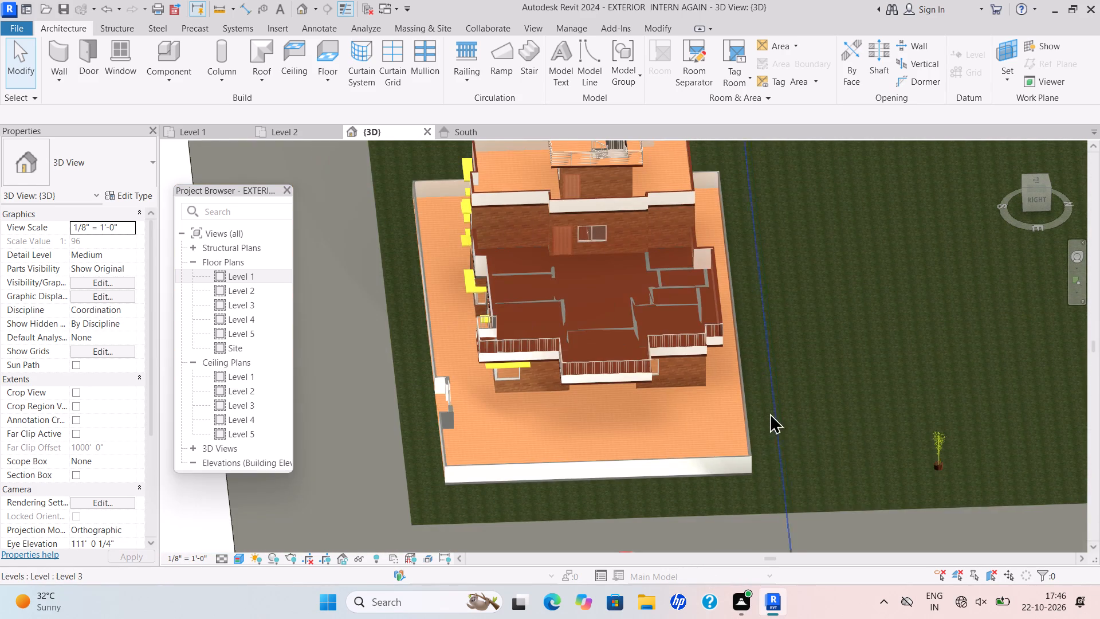
{"action": "scroll", "coordinate": [439, 417], "scroll_direction": "up", "scroll_amount": 8}
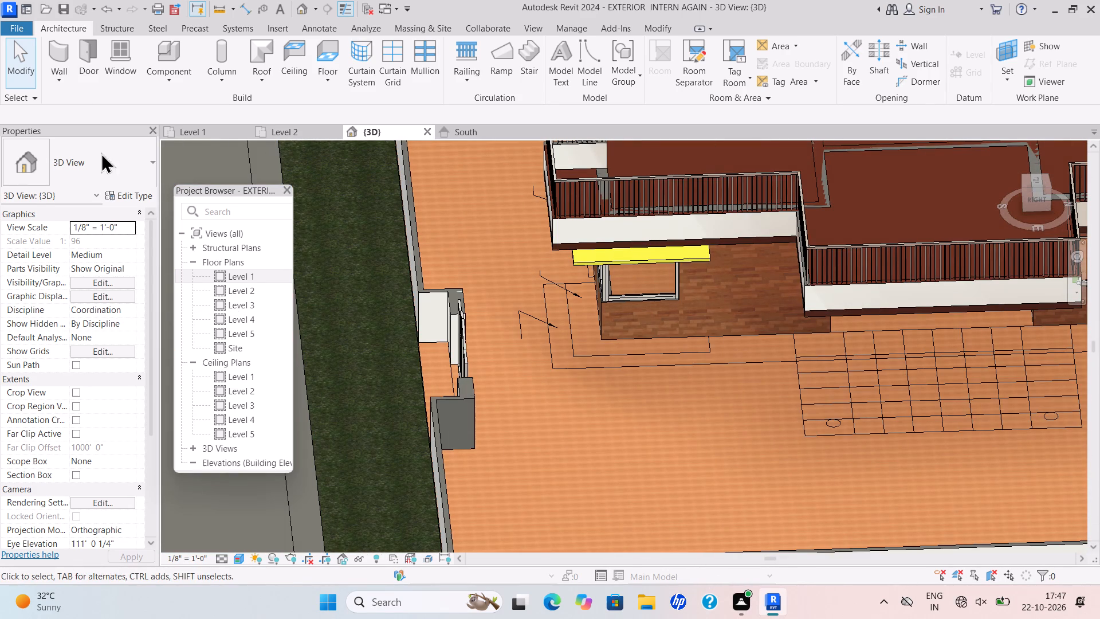
{"action": "left_click", "coordinate": [659, 21]}
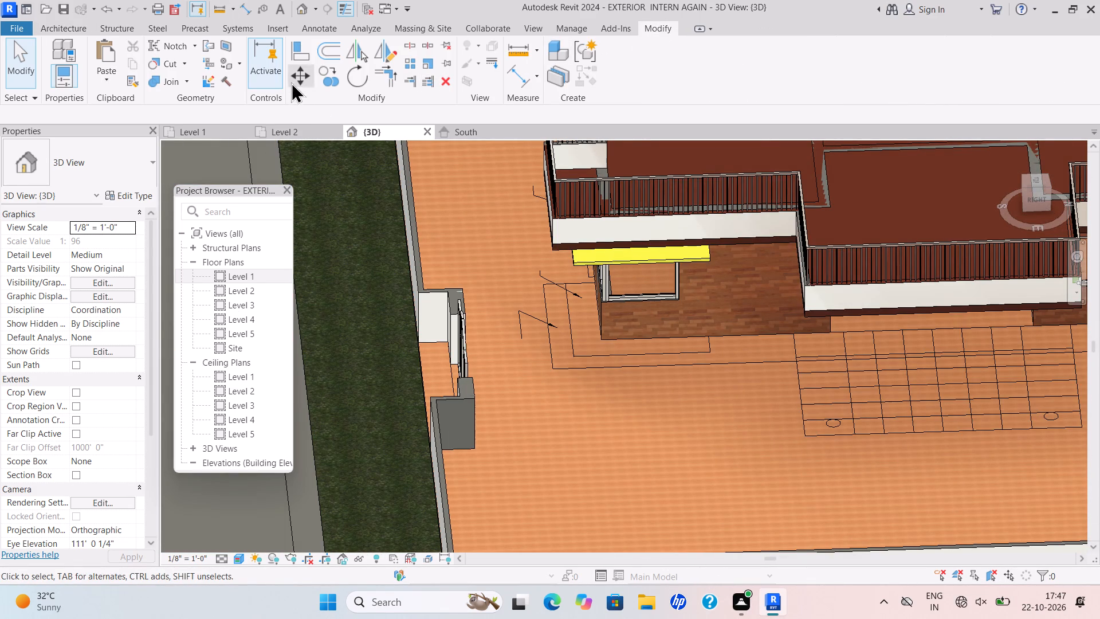
{"action": "left_click", "coordinate": [240, 58]}
{"action": "left_click", "coordinate": [240, 86]}
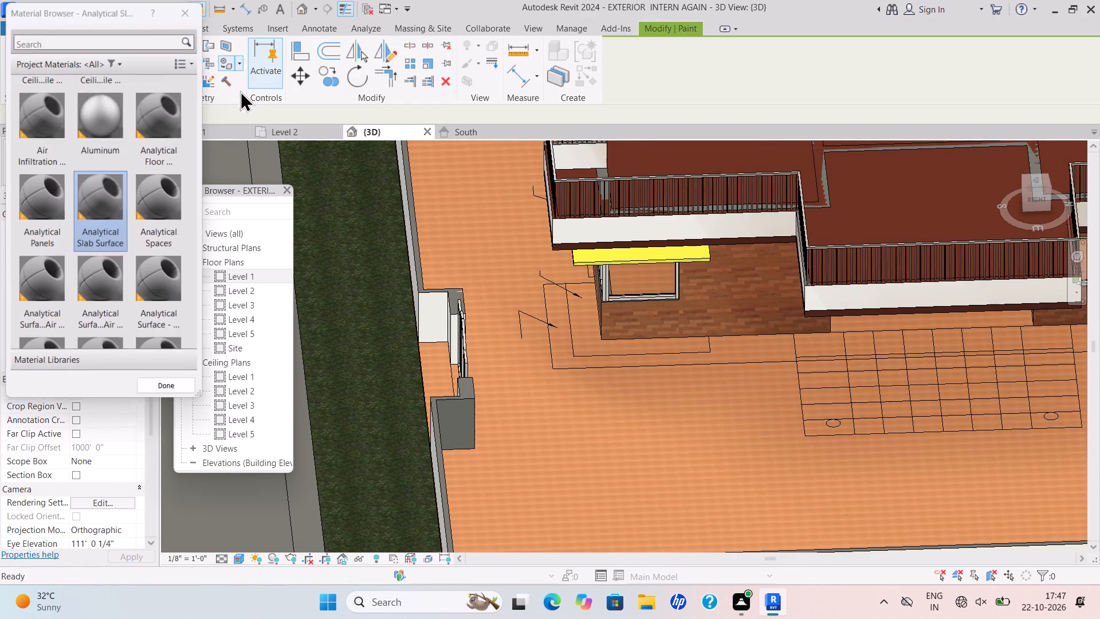
{"action": "scroll", "coordinate": [111, 209], "scroll_direction": "up", "scroll_amount": 13}
{"action": "scroll", "coordinate": [110, 206], "scroll_direction": "down", "scroll_amount": 7}
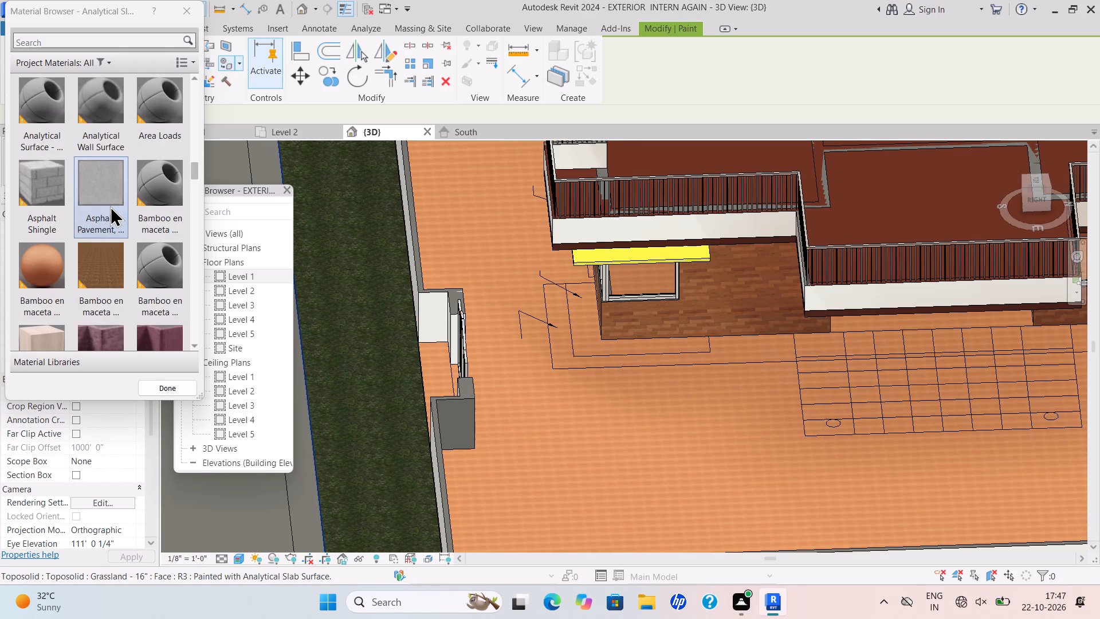
{"action": "scroll", "coordinate": [110, 206], "scroll_direction": "down", "scroll_amount": 20}
{"action": "scroll", "coordinate": [115, 216], "scroll_direction": "up", "scroll_amount": 14}
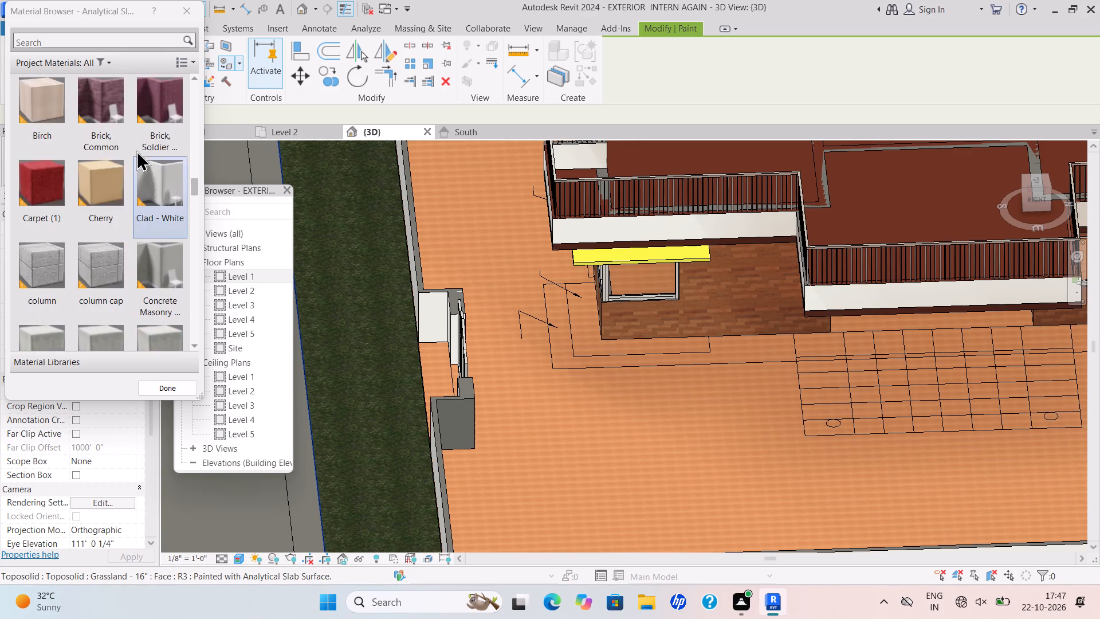
{"action": "scroll", "coordinate": [140, 144], "scroll_direction": "up", "scroll_amount": 3}
{"action": "scroll", "coordinate": [140, 148], "scroll_direction": "down", "scroll_amount": 4}
{"action": "scroll", "coordinate": [141, 171], "scroll_direction": "up", "scroll_amount": 5}
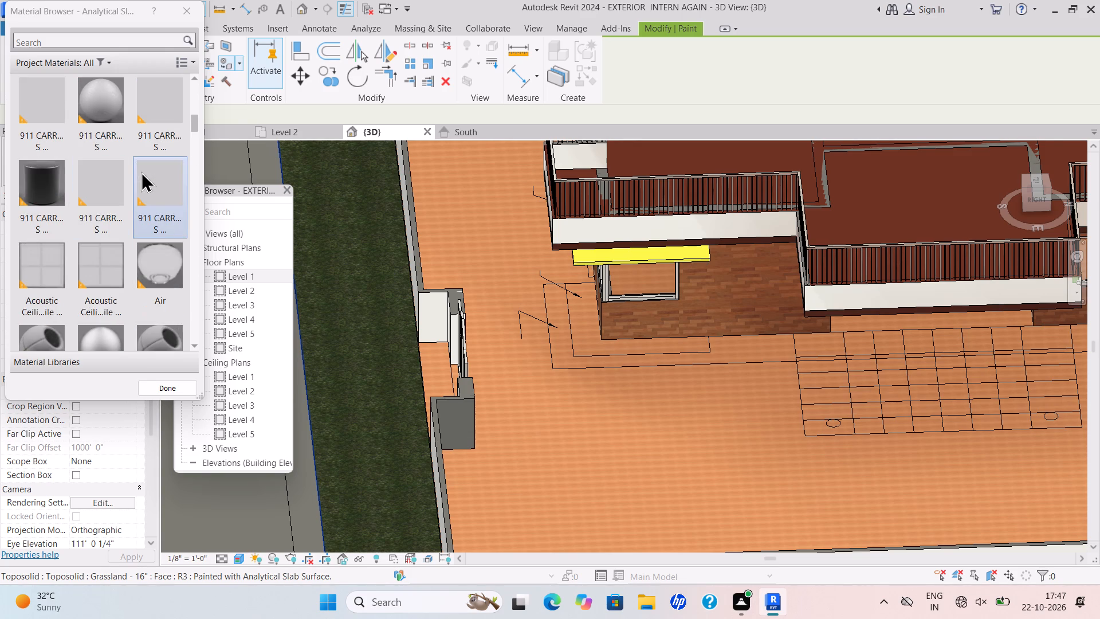
{"action": "scroll", "coordinate": [141, 171], "scroll_direction": "up", "scroll_amount": 12}
{"action": "scroll", "coordinate": [151, 173], "scroll_direction": "down", "scroll_amount": 9}
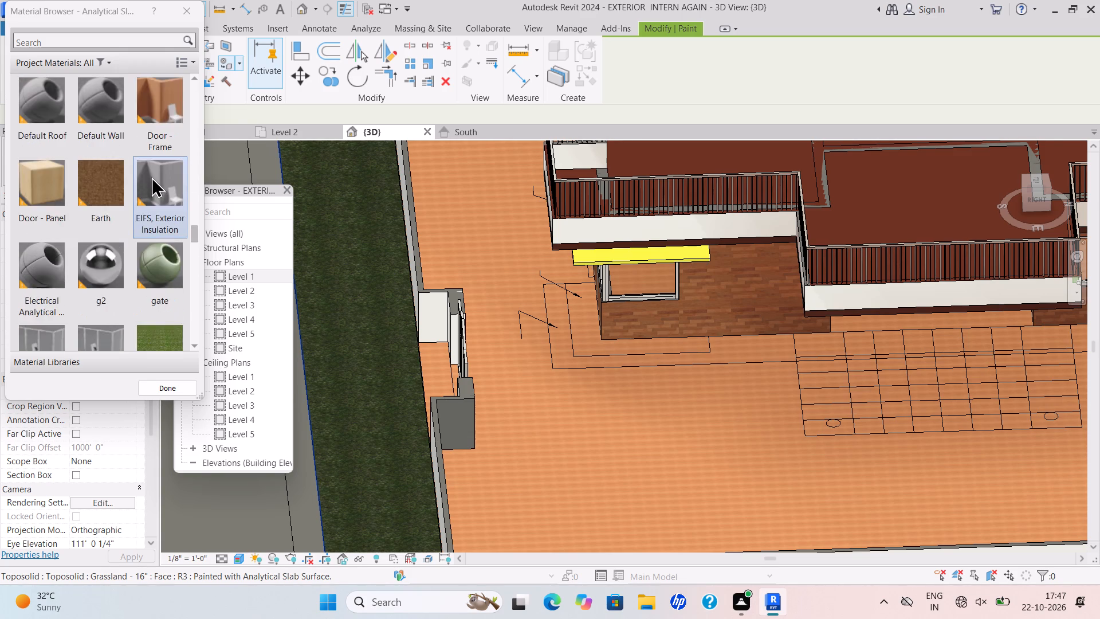
{"action": "scroll", "coordinate": [151, 178], "scroll_direction": "down", "scroll_amount": 1}
{"action": "scroll", "coordinate": [151, 179], "scroll_direction": "up", "scroll_amount": 3}
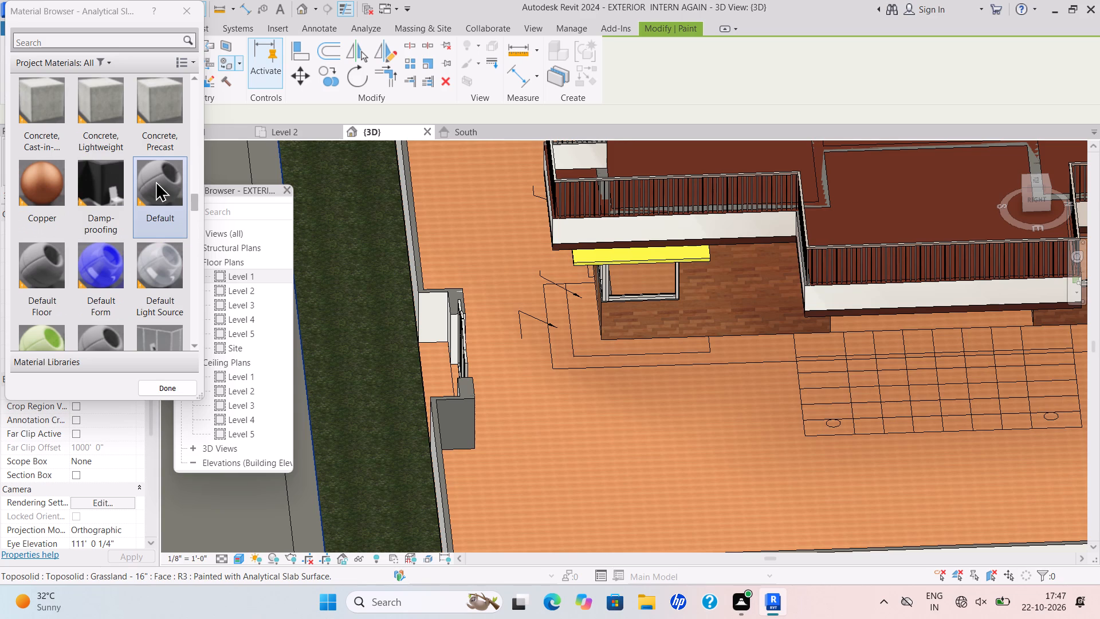
{"action": "scroll", "coordinate": [155, 211], "scroll_direction": "up", "scroll_amount": 13}
{"action": "scroll", "coordinate": [151, 205], "scroll_direction": "down", "scroll_amount": 3}
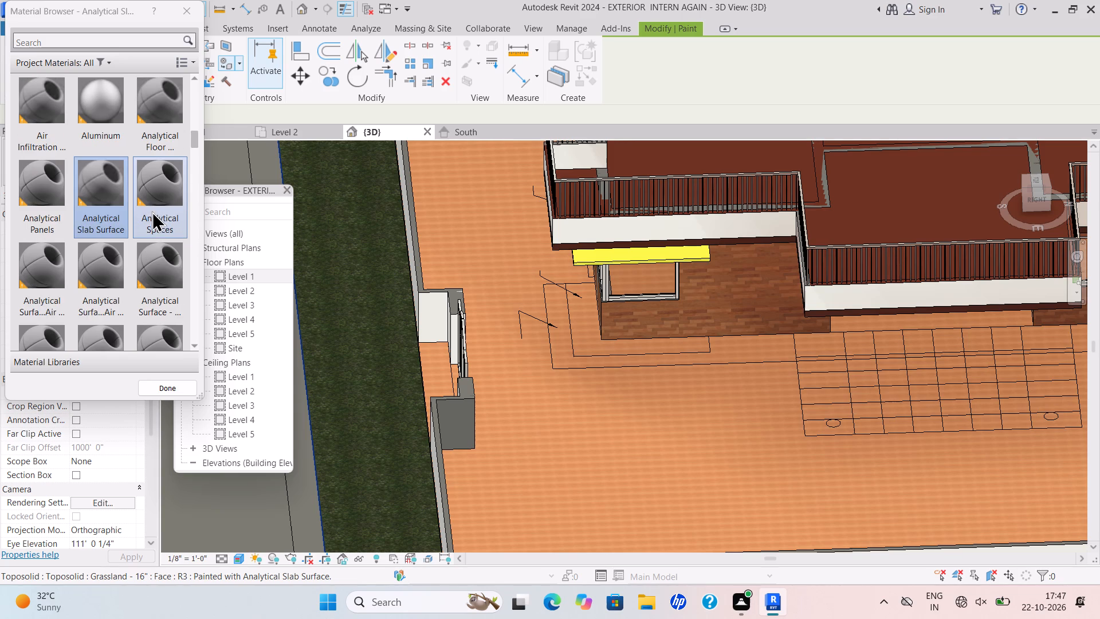
{"action": "scroll", "coordinate": [152, 211], "scroll_direction": "down", "scroll_amount": 5}
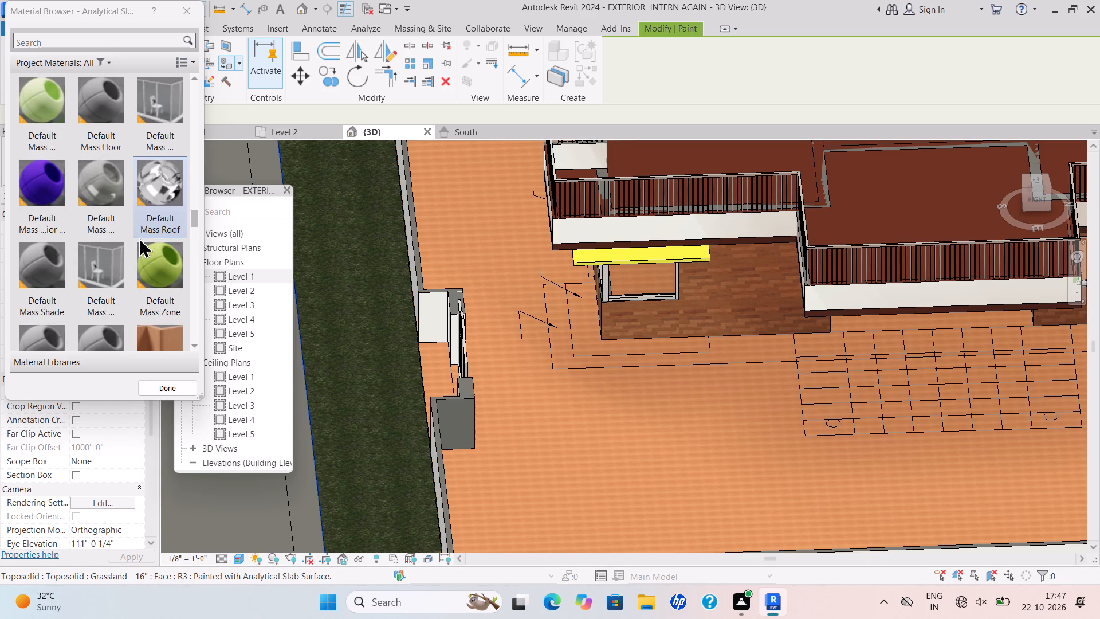
{"action": "scroll", "coordinate": [130, 257], "scroll_direction": "down", "scroll_amount": 6}
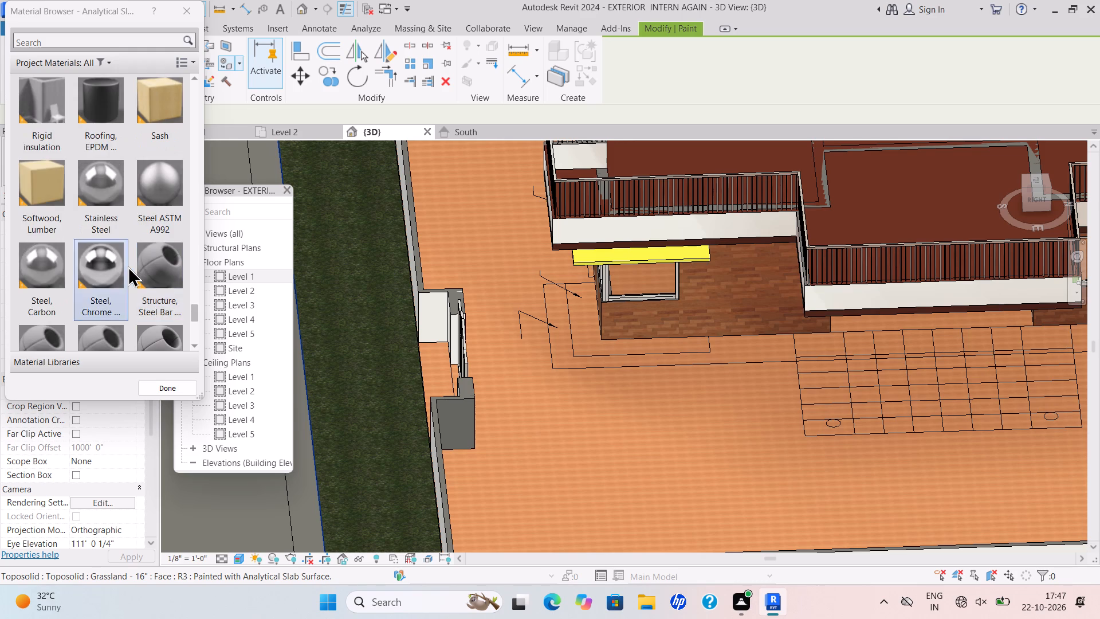
{"action": "scroll", "coordinate": [128, 267], "scroll_direction": "down", "scroll_amount": 11}
{"action": "scroll", "coordinate": [128, 271], "scroll_direction": "up", "scroll_amount": 14}
{"action": "scroll", "coordinate": [128, 271], "scroll_direction": "down", "scroll_amount": 4}
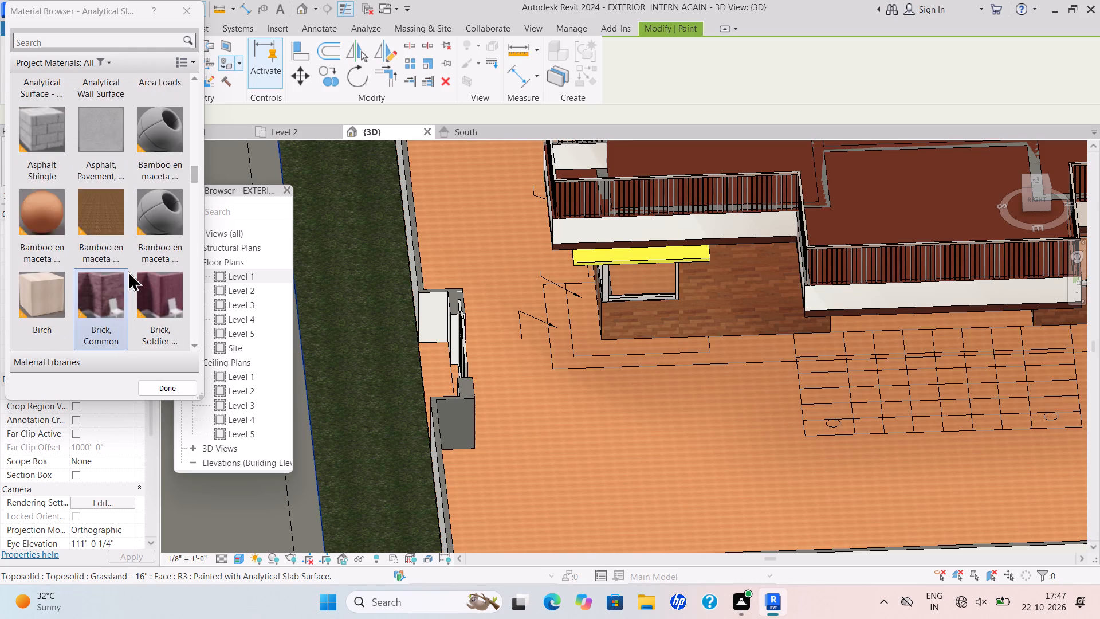
{"action": "scroll", "coordinate": [128, 271], "scroll_direction": "up", "scroll_amount": 17}
{"action": "scroll", "coordinate": [128, 269], "scroll_direction": "down", "scroll_amount": 1}
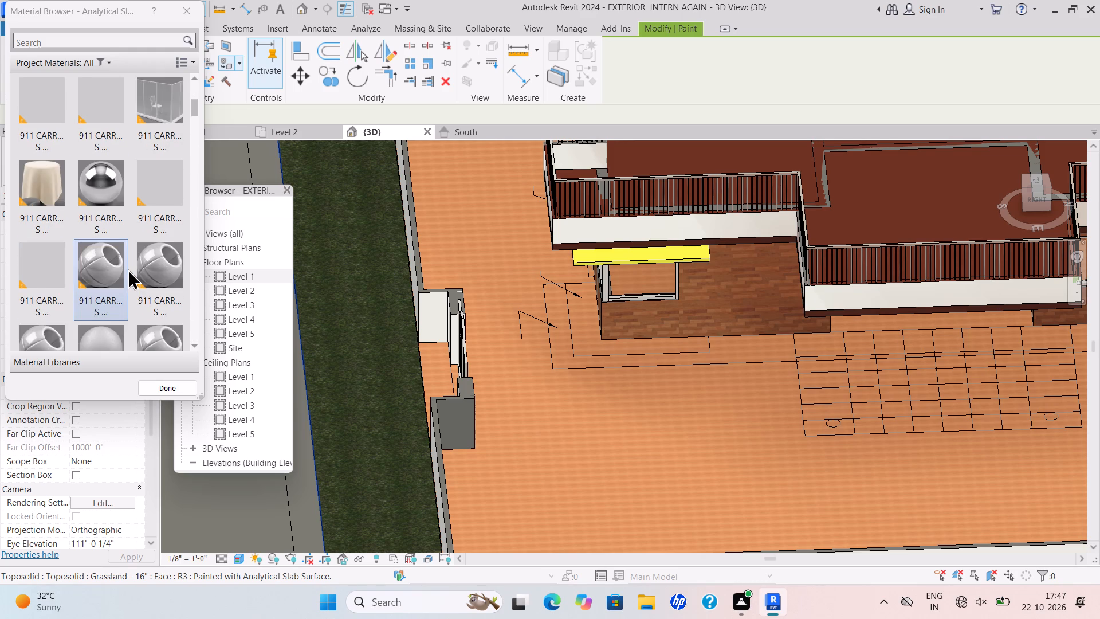
{"action": "scroll", "coordinate": [128, 269], "scroll_direction": "down", "scroll_amount": 6}
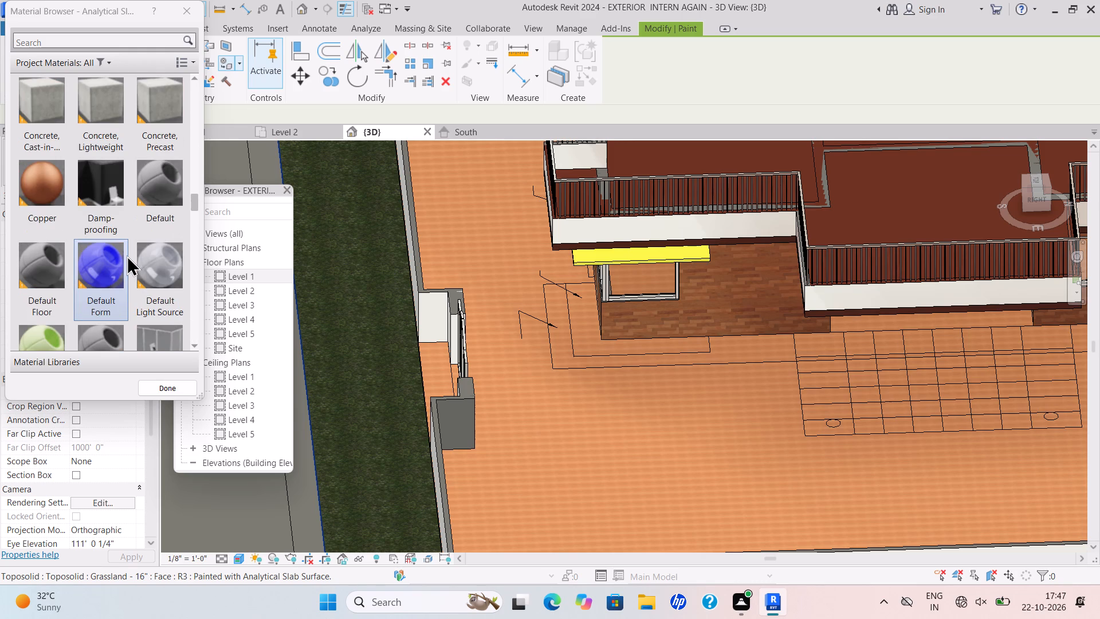
{"action": "scroll", "coordinate": [127, 255], "scroll_direction": "down", "scroll_amount": 3}
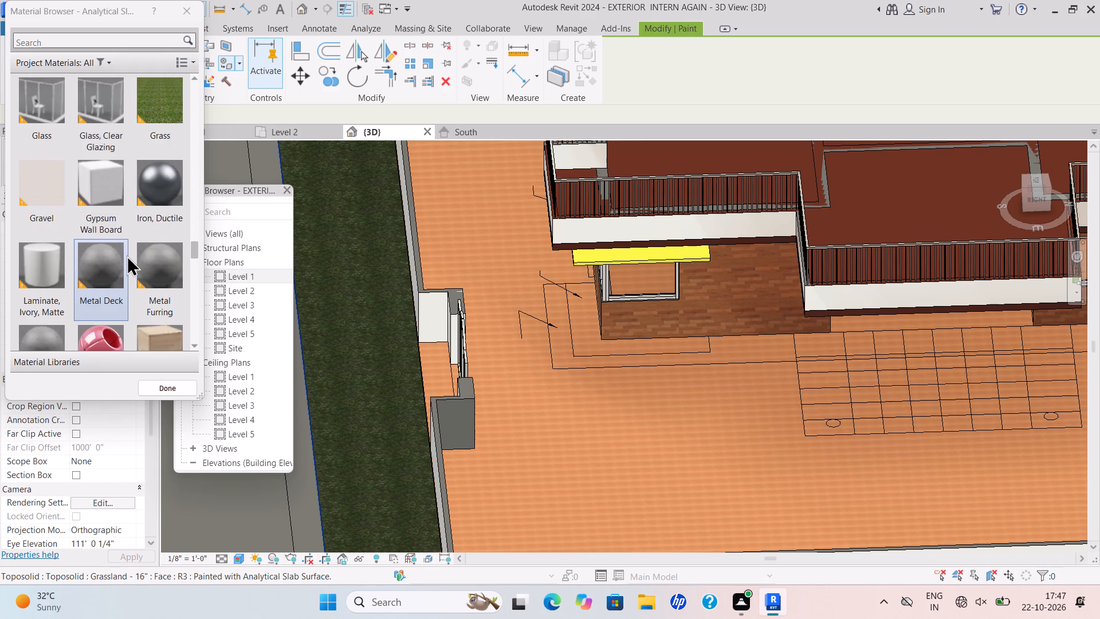
{"action": "scroll", "coordinate": [127, 255], "scroll_direction": "down", "scroll_amount": 6}
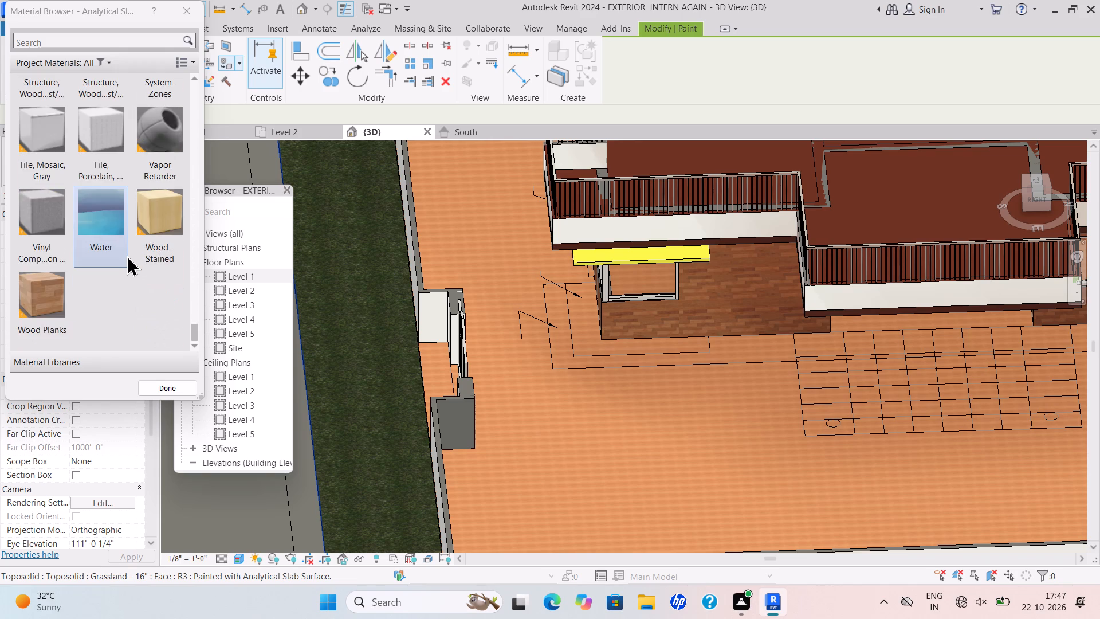
{"action": "scroll", "coordinate": [127, 255], "scroll_direction": "down", "scroll_amount": 3}
{"action": "scroll", "coordinate": [127, 255], "scroll_direction": "up", "scroll_amount": 20}
{"action": "scroll", "coordinate": [127, 255], "scroll_direction": "up", "scroll_amount": 6}
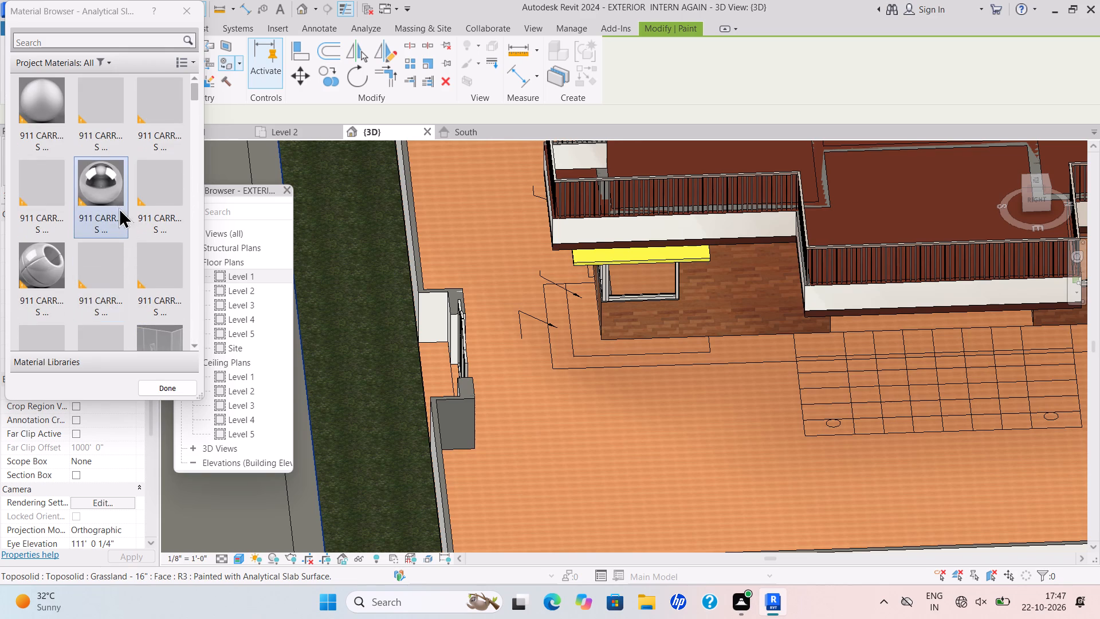
{"action": "scroll", "coordinate": [119, 207], "scroll_direction": "up", "scroll_amount": 2}
{"action": "scroll", "coordinate": [91, 179], "scroll_direction": "down", "scroll_amount": 3}
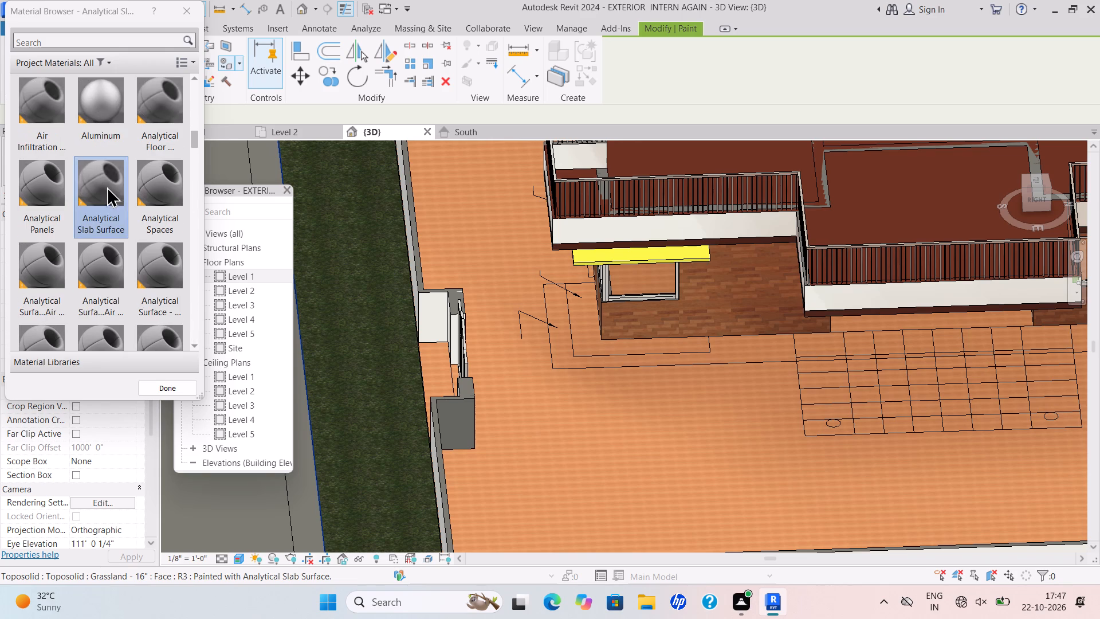
{"action": "scroll", "coordinate": [109, 191], "scroll_direction": "down", "scroll_amount": 4}
{"action": "scroll", "coordinate": [117, 209], "scroll_direction": "up", "scroll_amount": 2}
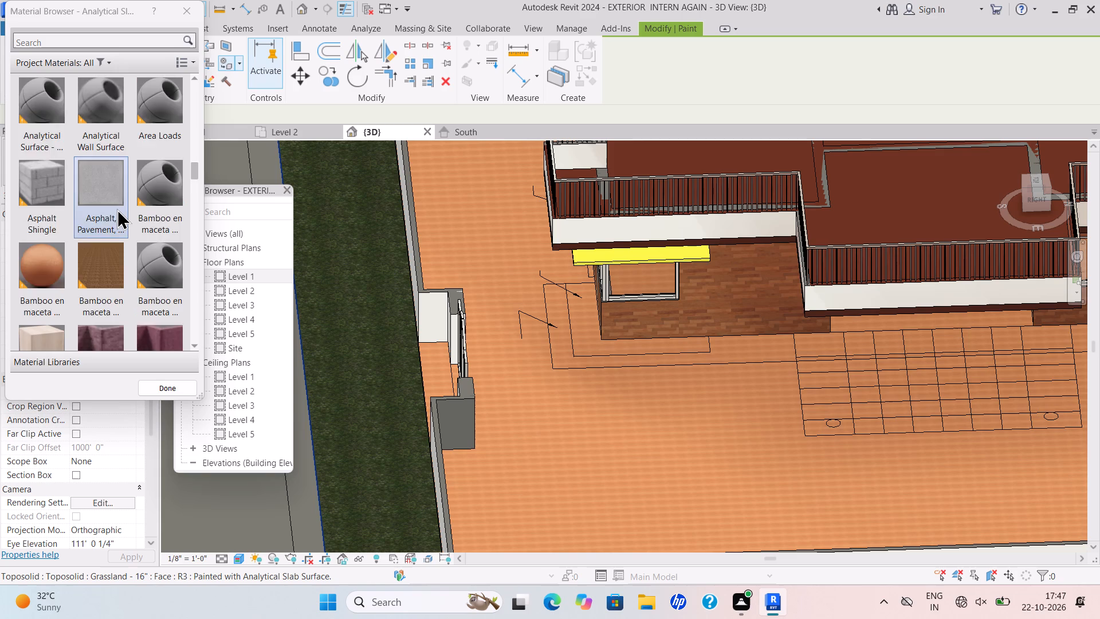
{"action": "scroll", "coordinate": [117, 209], "scroll_direction": "down", "scroll_amount": 1}
{"action": "left_click", "coordinate": [149, 199]}
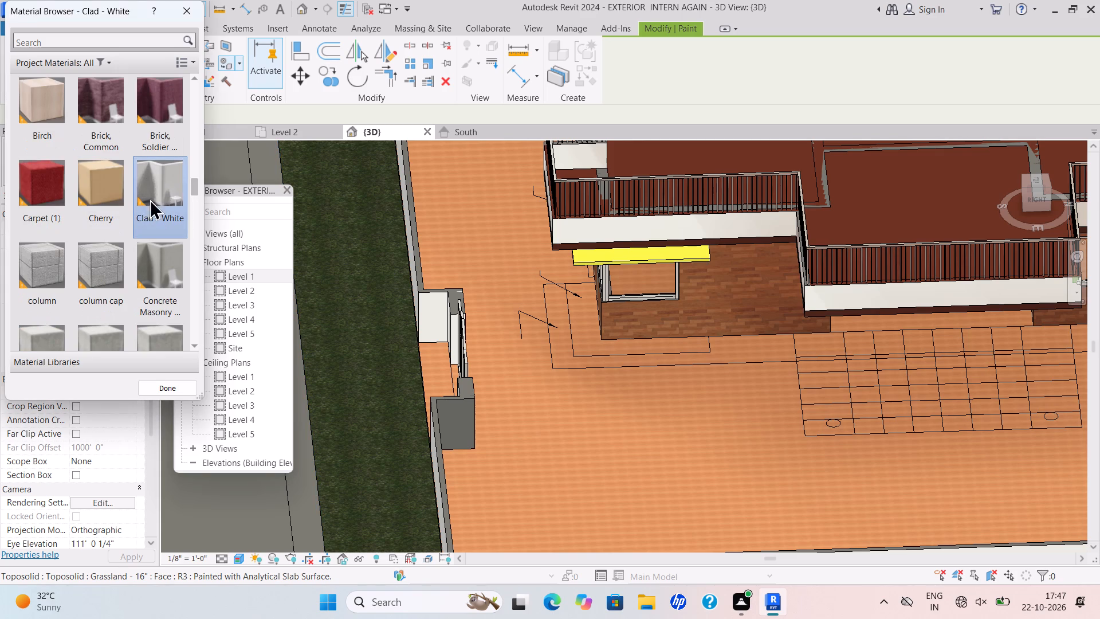
{"action": "scroll", "coordinate": [445, 430], "scroll_direction": "up", "scroll_amount": 7}
{"action": "left_click", "coordinate": [463, 418]}
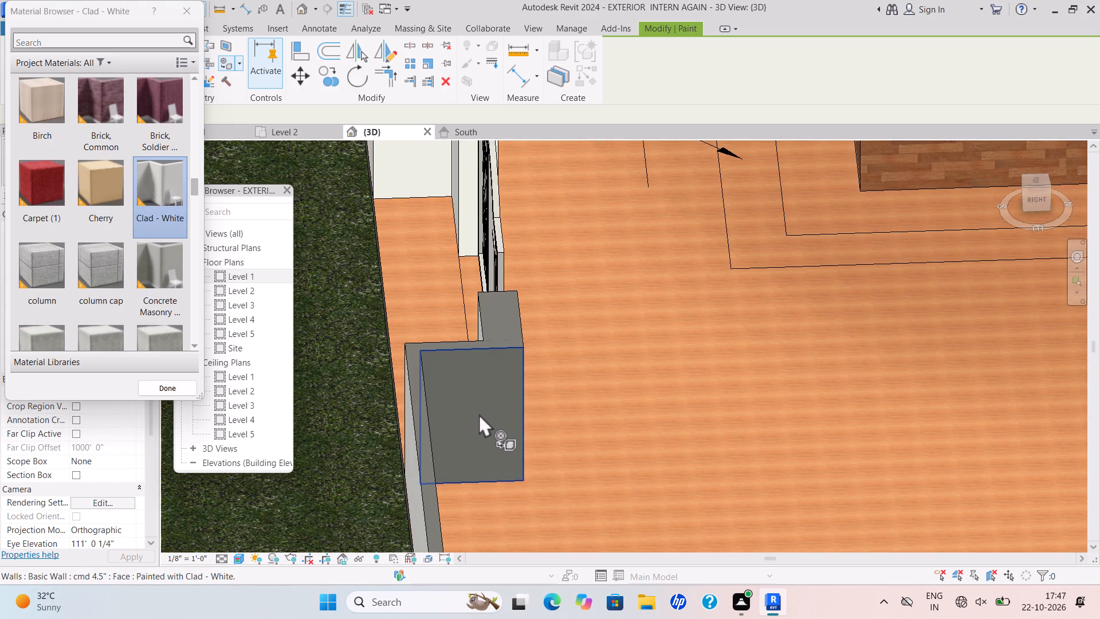
Paint the long top face of the compound wall next to the entrance gate with the Copper material.
{"action": "scroll", "coordinate": [481, 408], "scroll_direction": "down", "scroll_amount": 3}
{"action": "scroll", "coordinate": [511, 442], "scroll_direction": "down", "scroll_amount": 1, "text": "shift"}
{"action": "middle_click_drag", "start_coordinate": [510, 444], "coordinate": [421, 442], "text": "shift"}
{"action": "scroll", "coordinate": [422, 442], "scroll_direction": "down", "scroll_amount": 1, "text": "shift"}
{"action": "scroll", "coordinate": [458, 402], "scroll_direction": "down", "scroll_amount": 10}
{"action": "middle_click", "coordinate": [457, 401]}
{"action": "middle_click_drag", "start_coordinate": [489, 386], "coordinate": [960, 405]}
{"action": "scroll", "coordinate": [783, 399], "scroll_direction": "down", "scroll_amount": 1}
{"action": "middle_click_drag", "start_coordinate": [783, 399], "coordinate": [759, 391]}
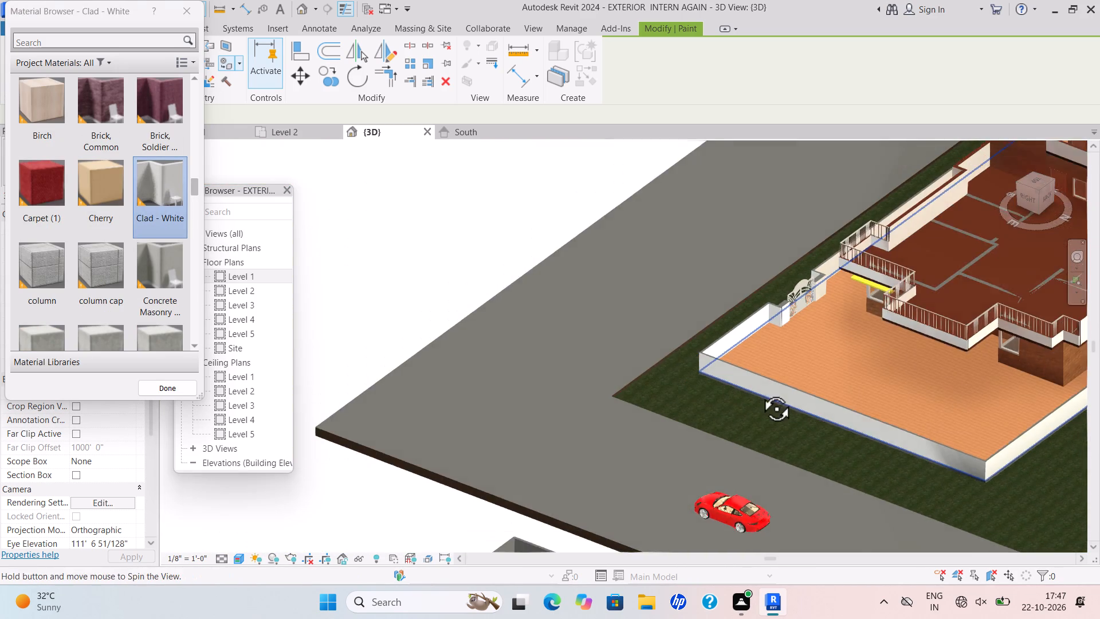
{"action": "middle_click_drag", "start_coordinate": [759, 391], "coordinate": [748, 381]}
{"action": "scroll", "coordinate": [812, 239], "scroll_direction": "up", "scroll_amount": 14}
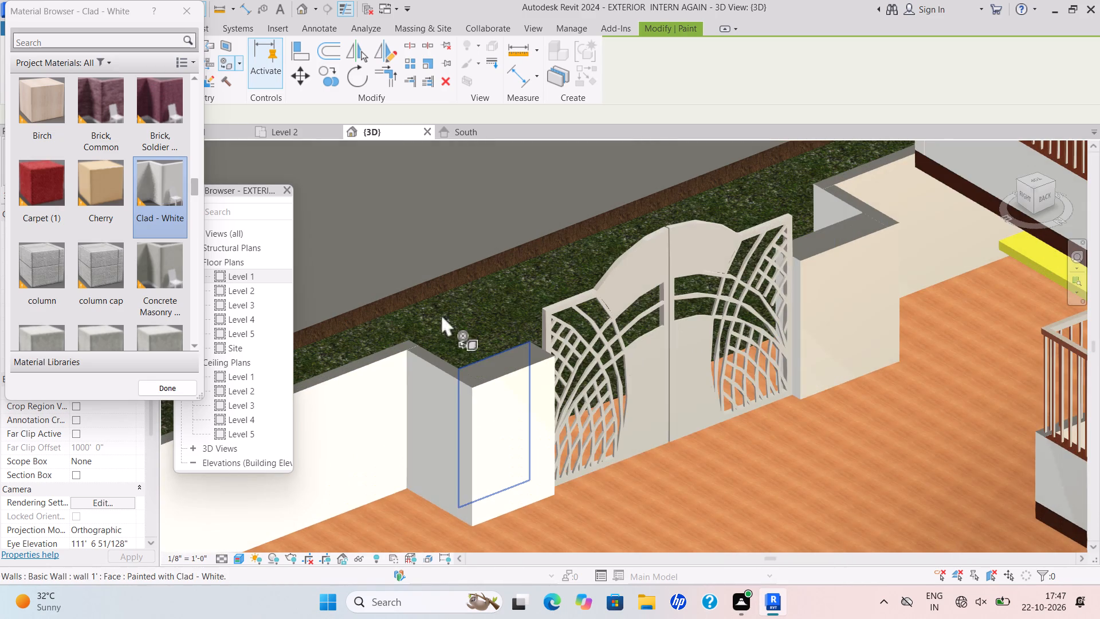
{"action": "scroll", "coordinate": [36, 203], "scroll_direction": "down", "scroll_amount": 15}
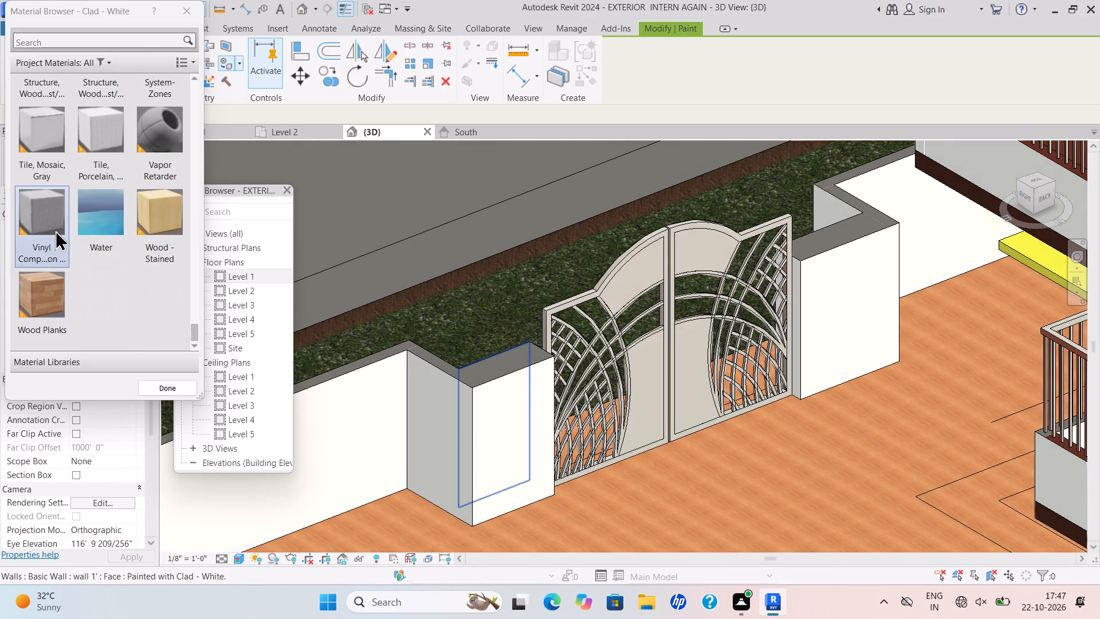
{"action": "scroll", "coordinate": [58, 217], "scroll_direction": "up", "scroll_amount": 7}
{"action": "scroll", "coordinate": [58, 210], "scroll_direction": "down", "scroll_amount": 2}
{"action": "scroll", "coordinate": [58, 210], "scroll_direction": "up", "scroll_amount": 5}
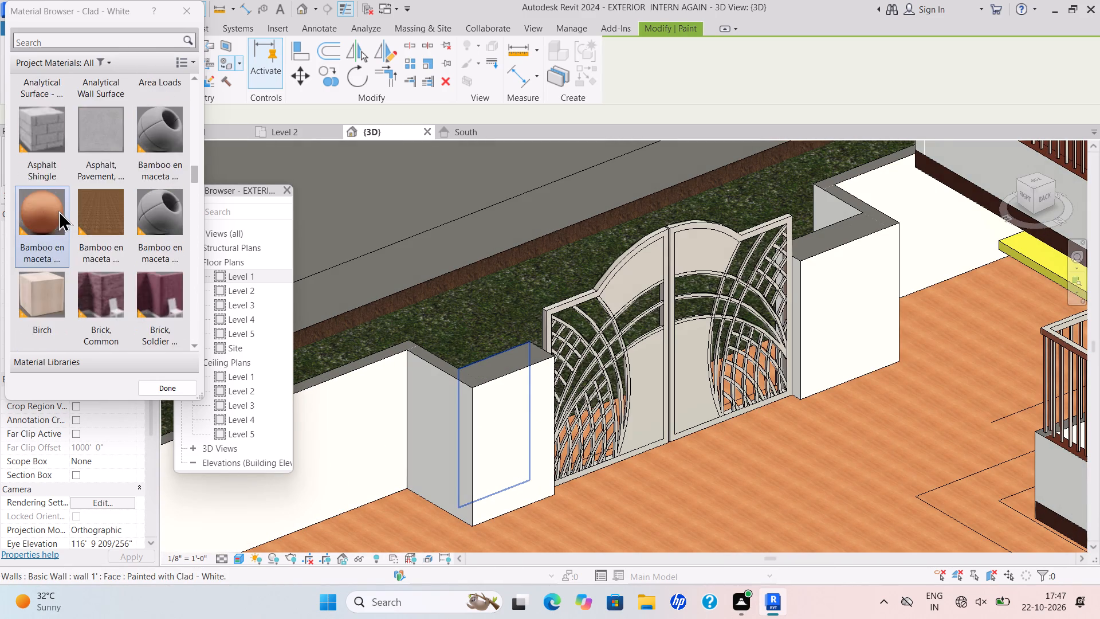
{"action": "scroll", "coordinate": [58, 210], "scroll_direction": "down", "scroll_amount": 2}
{"action": "scroll", "coordinate": [58, 210], "scroll_direction": "up", "scroll_amount": 2}
{"action": "scroll", "coordinate": [58, 210], "scroll_direction": "down", "scroll_amount": 1}
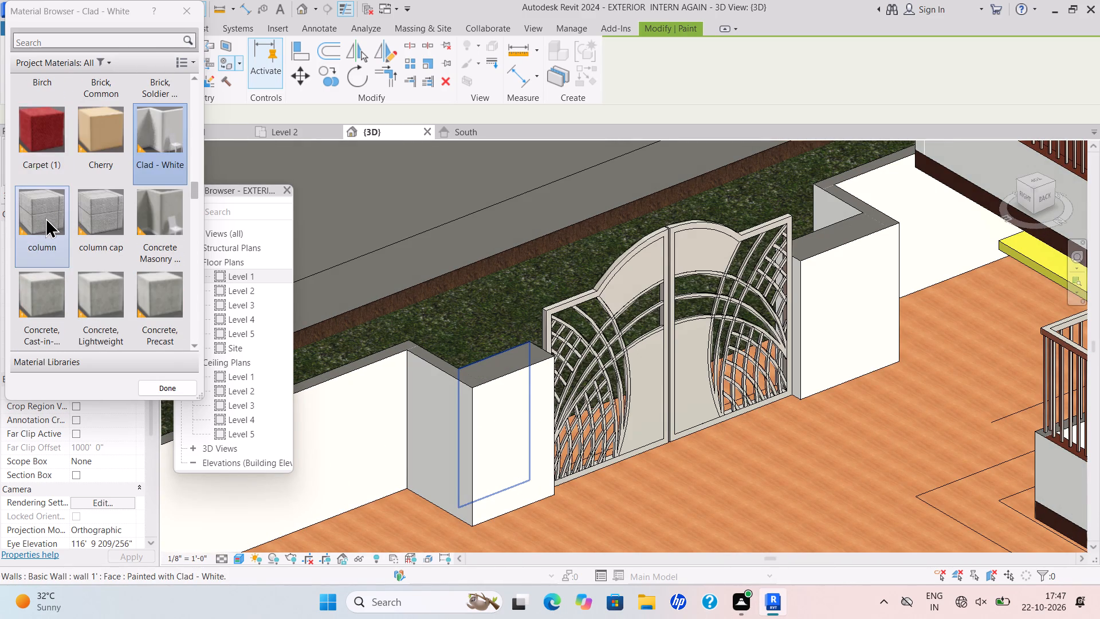
{"action": "scroll", "coordinate": [45, 217], "scroll_direction": "down", "scroll_amount": 1}
{"action": "left_click", "coordinate": [52, 133]}
{"action": "scroll", "coordinate": [422, 363], "scroll_direction": "up", "scroll_amount": 1}
{"action": "scroll", "coordinate": [450, 371], "scroll_direction": "down", "scroll_amount": 4}
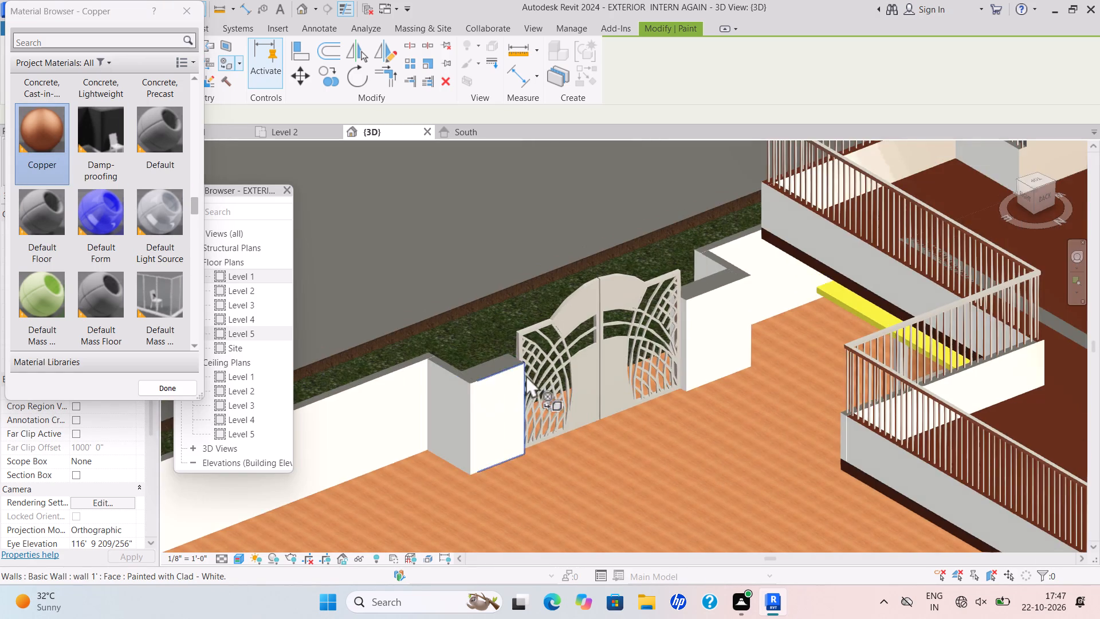
{"action": "scroll", "coordinate": [526, 375], "scroll_direction": "down", "scroll_amount": 5}
{"action": "middle_click_drag", "start_coordinate": [563, 415], "coordinate": [741, 435], "text": "shift"}
{"action": "scroll", "coordinate": [731, 441], "scroll_direction": "down", "scroll_amount": 4}
{"action": "middle_click_drag", "start_coordinate": [873, 362], "coordinate": [472, 242]}
{"action": "middle_click_drag", "start_coordinate": [453, 237], "coordinate": [443, 234]}
{"action": "middle_click_drag", "start_coordinate": [735, 416], "coordinate": [480, 249]}
{"action": "scroll", "coordinate": [479, 248], "scroll_direction": "up", "scroll_amount": 1}
{"action": "scroll", "coordinate": [425, 360], "scroll_direction": "up", "scroll_amount": 5}
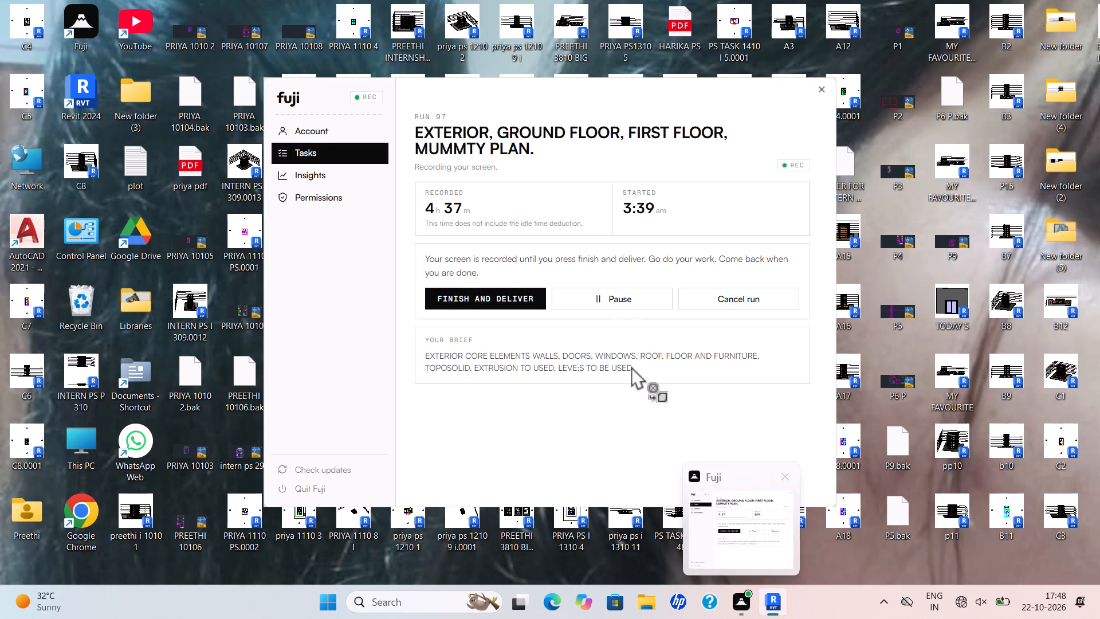
{"action": "scroll", "coordinate": [380, 352], "scroll_direction": "up", "scroll_amount": 4}
{"action": "scroll", "coordinate": [367, 405], "scroll_direction": "up", "scroll_amount": 8}
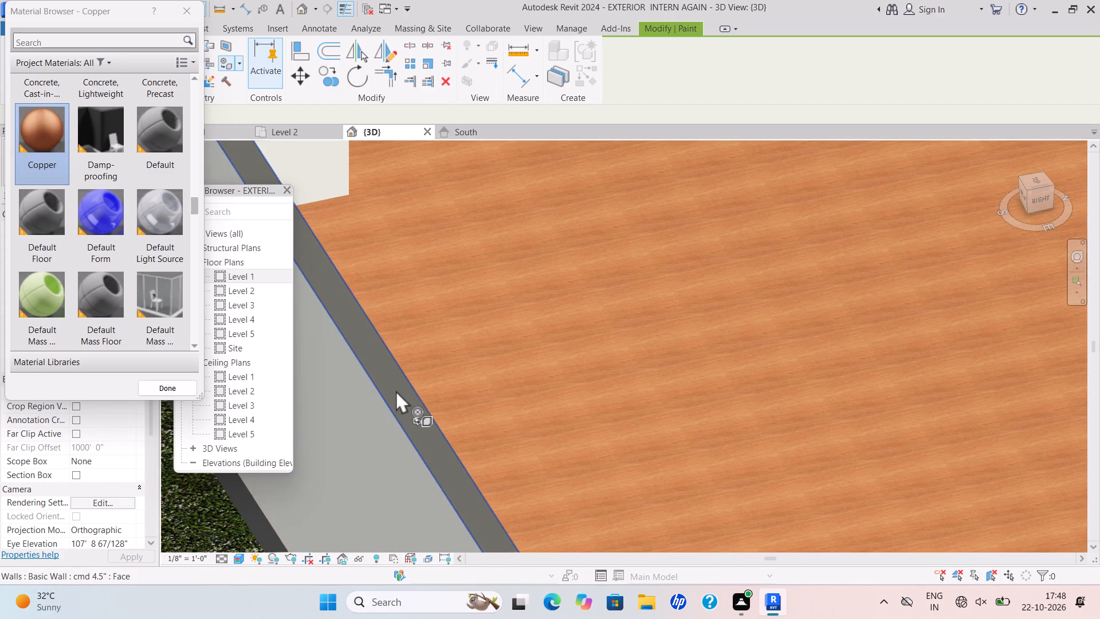
{"action": "left_click", "coordinate": [396, 389]}
Paint the top faces of the short return wall and the adjoining pier beside the entrance gate with Copper.
{"action": "scroll", "coordinate": [431, 394], "scroll_direction": "down", "scroll_amount": 3}
{"action": "middle_click_drag", "start_coordinate": [446, 416], "coordinate": [553, 530]}
{"action": "middle_click_drag", "start_coordinate": [512, 390], "coordinate": [514, 459]}
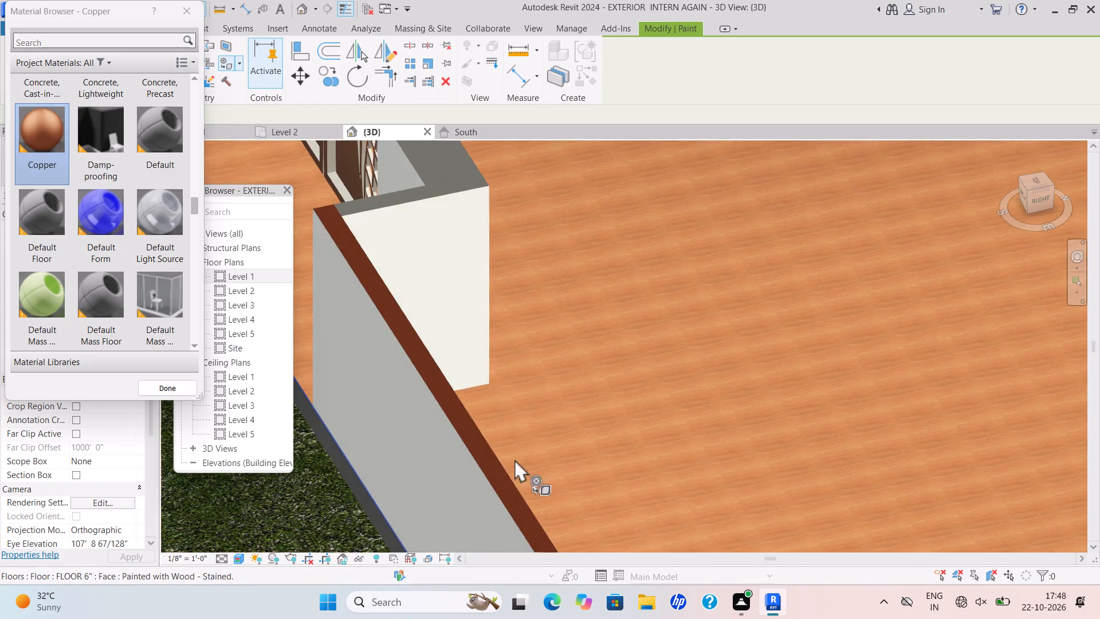
{"action": "middle_click_drag", "start_coordinate": [514, 459], "coordinate": [524, 518]}
{"action": "scroll", "coordinate": [407, 319], "scroll_direction": "up", "scroll_amount": 8}
{"action": "left_click", "coordinate": [403, 345]}
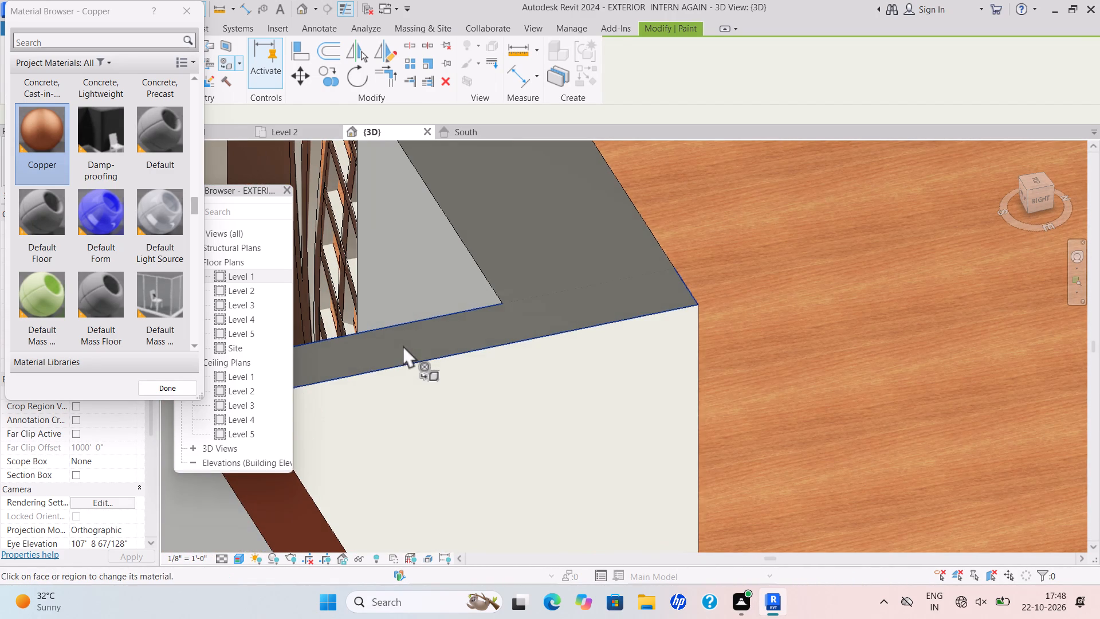
{"action": "left_click", "coordinate": [537, 277]}
{"action": "scroll", "coordinate": [543, 301], "scroll_direction": "down", "scroll_amount": 3}
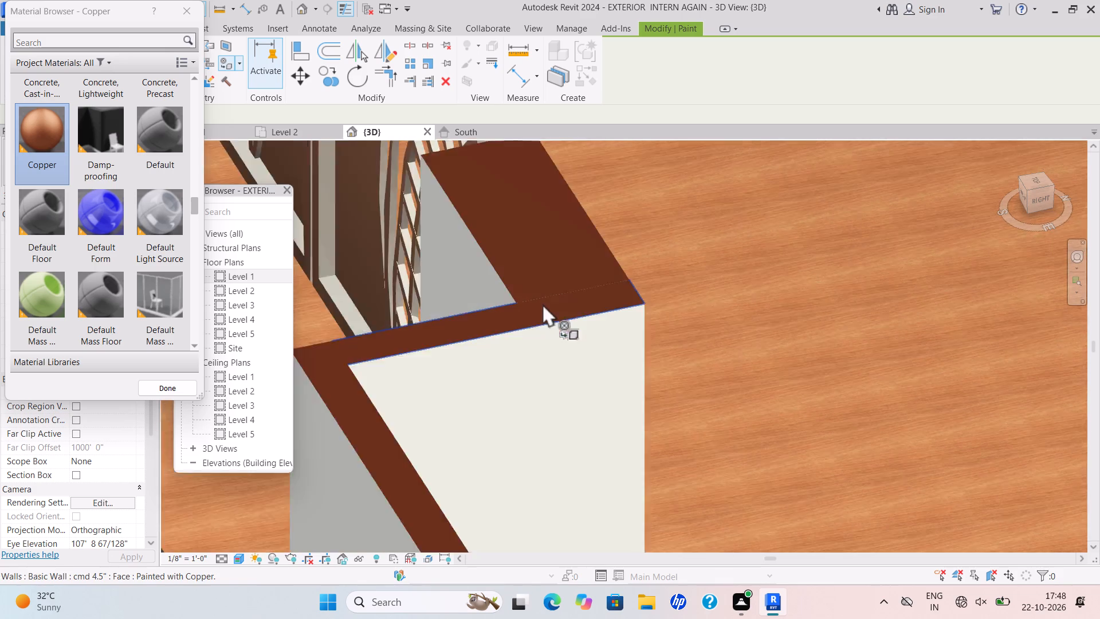
Paint the long top face of the compound wall on the house's right side with the Copper material.
{"action": "scroll", "coordinate": [543, 304], "scroll_direction": "down", "scroll_amount": 9}
{"action": "middle_click_drag", "start_coordinate": [573, 383], "coordinate": [441, 299]}
{"action": "scroll", "coordinate": [645, 511], "scroll_direction": "down", "scroll_amount": 4}
{"action": "middle_click_drag", "start_coordinate": [642, 509], "coordinate": [375, 325]}
{"action": "middle_click_drag", "start_coordinate": [367, 320], "coordinate": [360, 314]}
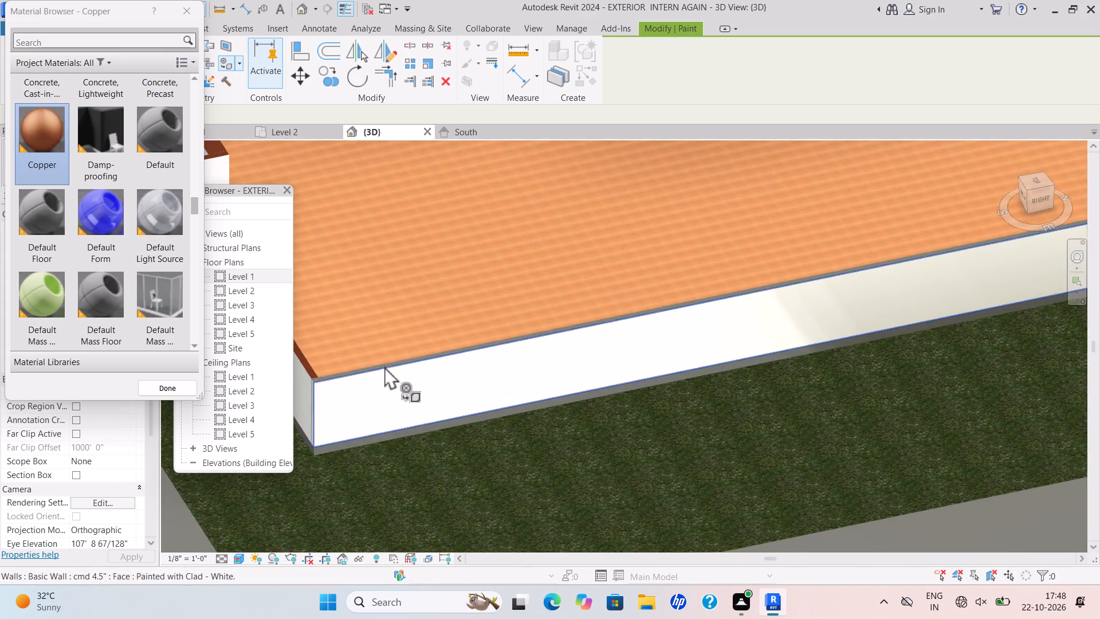
{"action": "scroll", "coordinate": [378, 374], "scroll_direction": "up", "scroll_amount": 4}
{"action": "scroll", "coordinate": [327, 378], "scroll_direction": "up", "scroll_amount": 8}
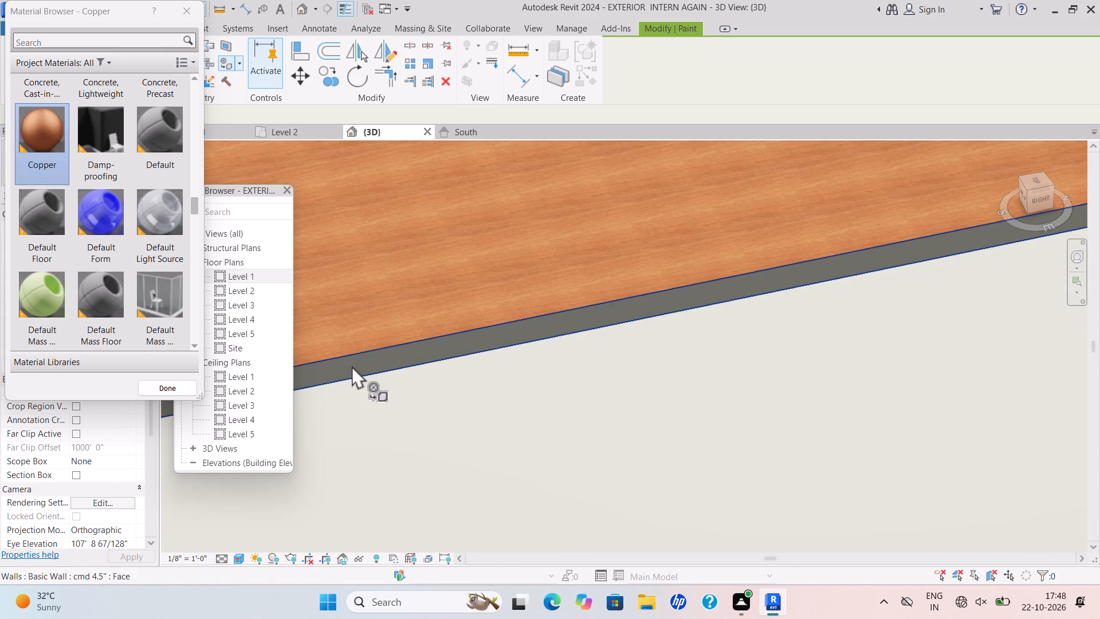
{"action": "left_click", "coordinate": [352, 365]}
Paint the two exposed floor slab edges below the compound wall at the front-right corner with Copper.
{"action": "scroll", "coordinate": [391, 373], "scroll_direction": "down", "scroll_amount": 11}
{"action": "scroll", "coordinate": [368, 463], "scroll_direction": "up", "scroll_amount": 3}
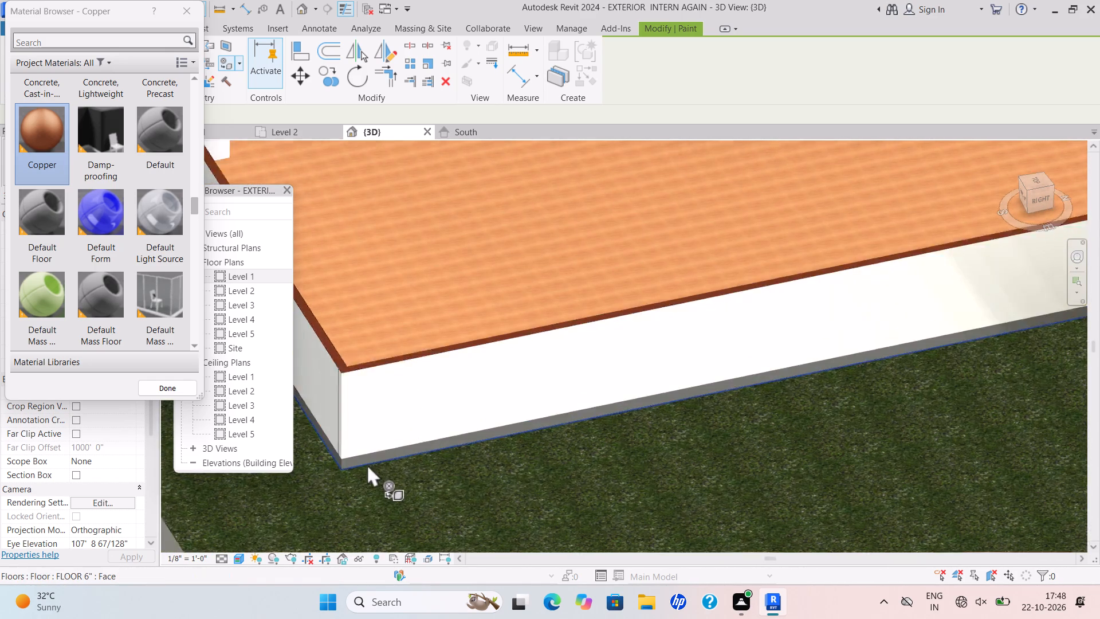
{"action": "scroll", "coordinate": [367, 464], "scroll_direction": "up", "scroll_amount": 8}
{"action": "left_click", "coordinate": [340, 459]}
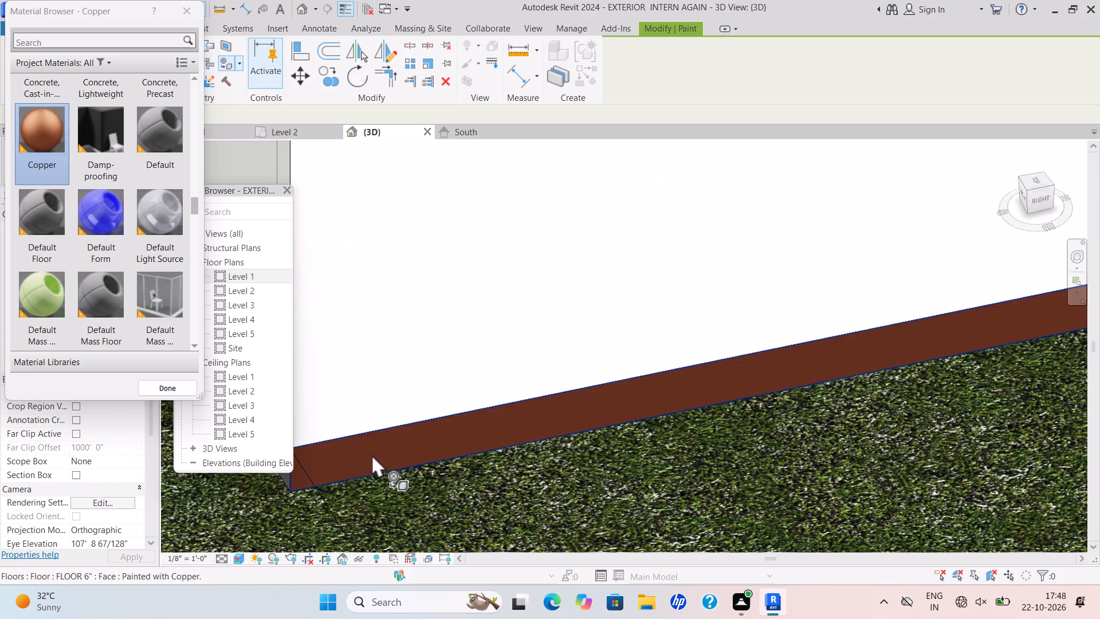
{"action": "scroll", "coordinate": [372, 455], "scroll_direction": "down", "scroll_amount": 4}
{"action": "middle_click_drag", "start_coordinate": [413, 476], "coordinate": [436, 485]}
{"action": "scroll", "coordinate": [345, 473], "scroll_direction": "up", "scroll_amount": 7}
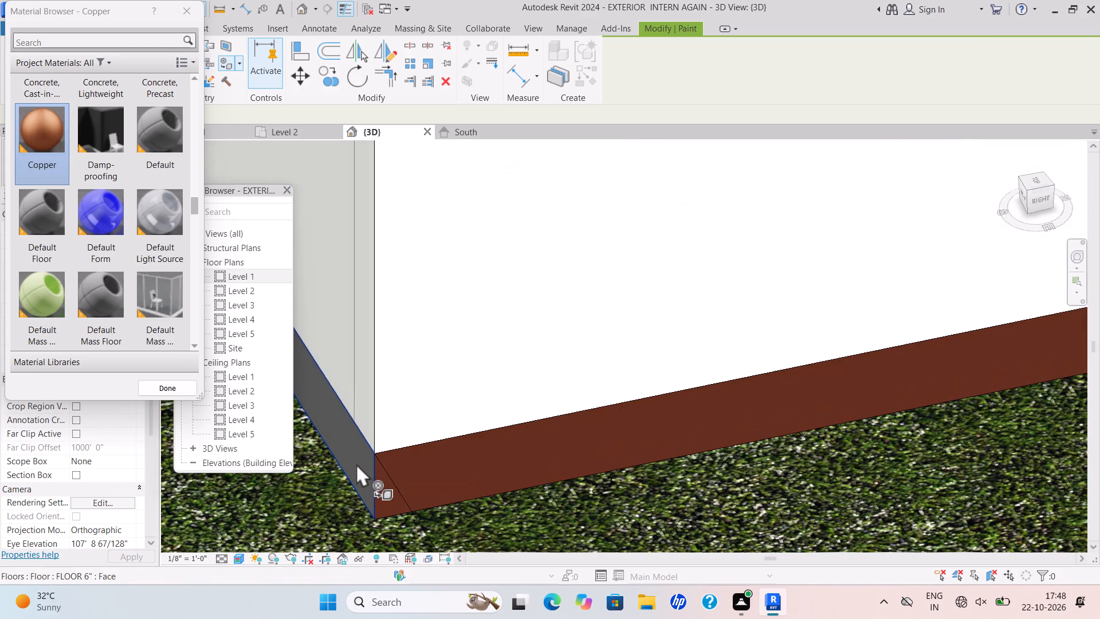
{"action": "left_click", "coordinate": [356, 463]}
Paint the top face of the compound wall along the rear of the house with Copper.
{"action": "scroll", "coordinate": [400, 479], "scroll_direction": "down", "scroll_amount": 10}
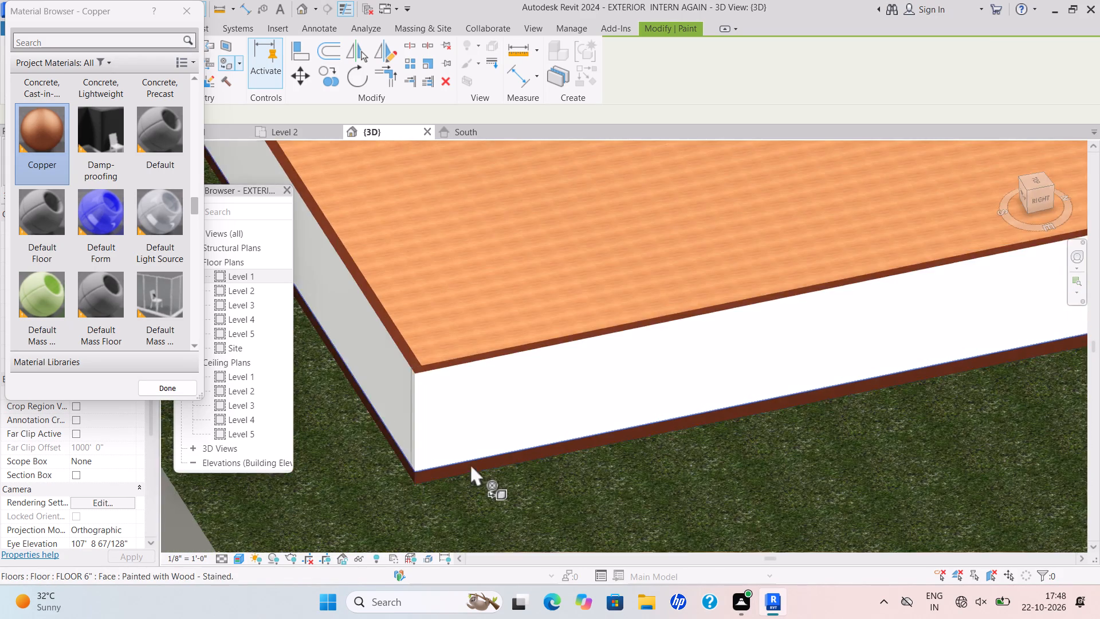
{"action": "scroll", "coordinate": [470, 464], "scroll_direction": "down", "scroll_amount": 6}
{"action": "middle_click_drag", "start_coordinate": [469, 462], "coordinate": [331, 454]}
{"action": "scroll", "coordinate": [600, 464], "scroll_direction": "down", "scroll_amount": 5}
{"action": "middle_click_drag", "start_coordinate": [600, 464], "coordinate": [431, 455]}
{"action": "middle_click", "coordinate": [422, 455]}
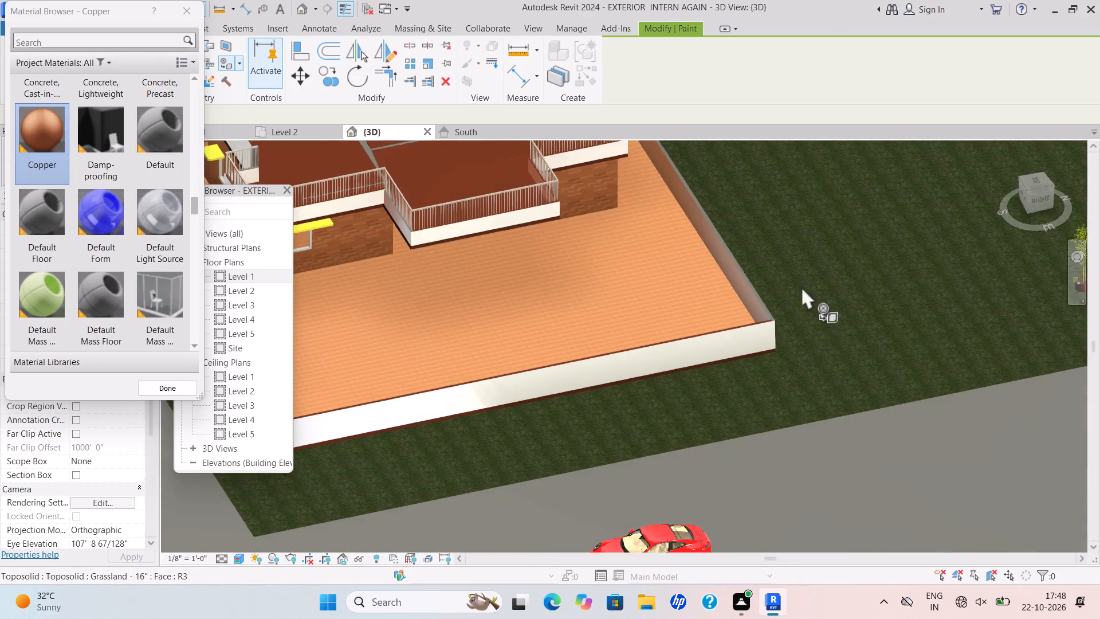
{"action": "scroll", "coordinate": [799, 285], "scroll_direction": "up", "scroll_amount": 19}
{"action": "scroll", "coordinate": [755, 386], "scroll_direction": "up", "scroll_amount": 2}
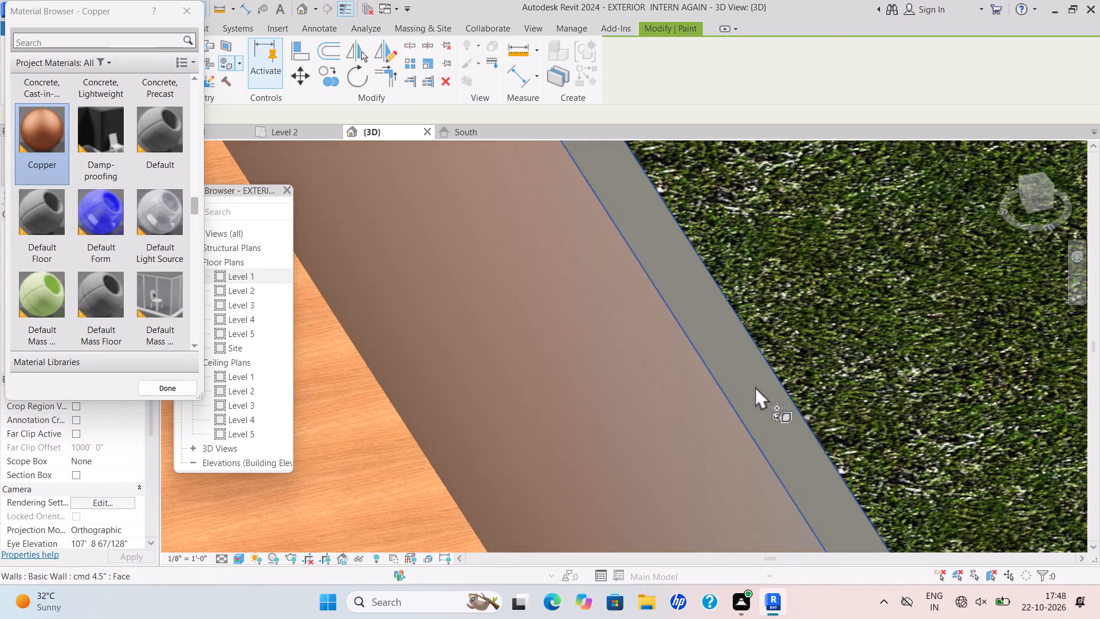
{"action": "left_click", "coordinate": [755, 386]}
Paint the floor slab edge beneath the rear compound wall with Copper.
{"action": "scroll", "coordinate": [755, 386], "scroll_direction": "down", "scroll_amount": 12}
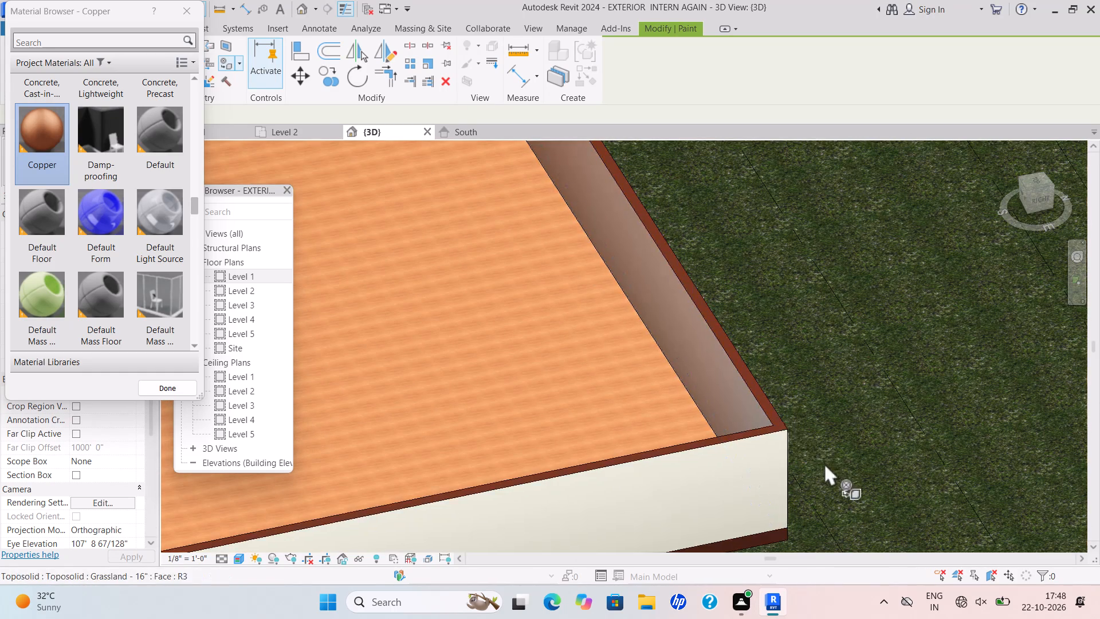
{"action": "middle_click_drag", "start_coordinate": [824, 463], "coordinate": [699, 460], "text": "shift"}
{"action": "scroll", "coordinate": [824, 463], "scroll_direction": "down", "scroll_amount": 1, "text": "shift"}
{"action": "scroll", "coordinate": [696, 458], "scroll_direction": "down", "scroll_amount": 11, "text": "shift"}
{"action": "middle_click_drag", "start_coordinate": [690, 422], "coordinate": [745, 406]}
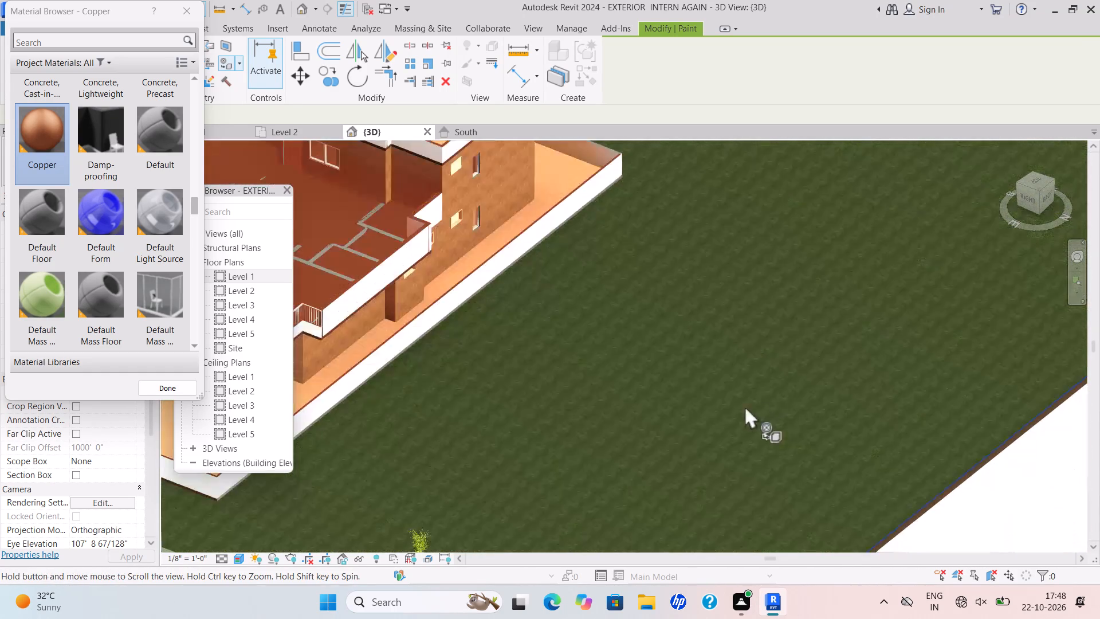
{"action": "middle_click_drag", "start_coordinate": [745, 406], "coordinate": [738, 407]}
{"action": "scroll", "coordinate": [745, 406], "scroll_direction": "down", "scroll_amount": 5, "text": "shift"}
{"action": "middle_click_drag", "start_coordinate": [775, 388], "coordinate": [802, 379]}
{"action": "scroll", "coordinate": [402, 453], "scroll_direction": "up", "scroll_amount": 10}
{"action": "scroll", "coordinate": [670, 410], "scroll_direction": "up", "scroll_amount": 15}
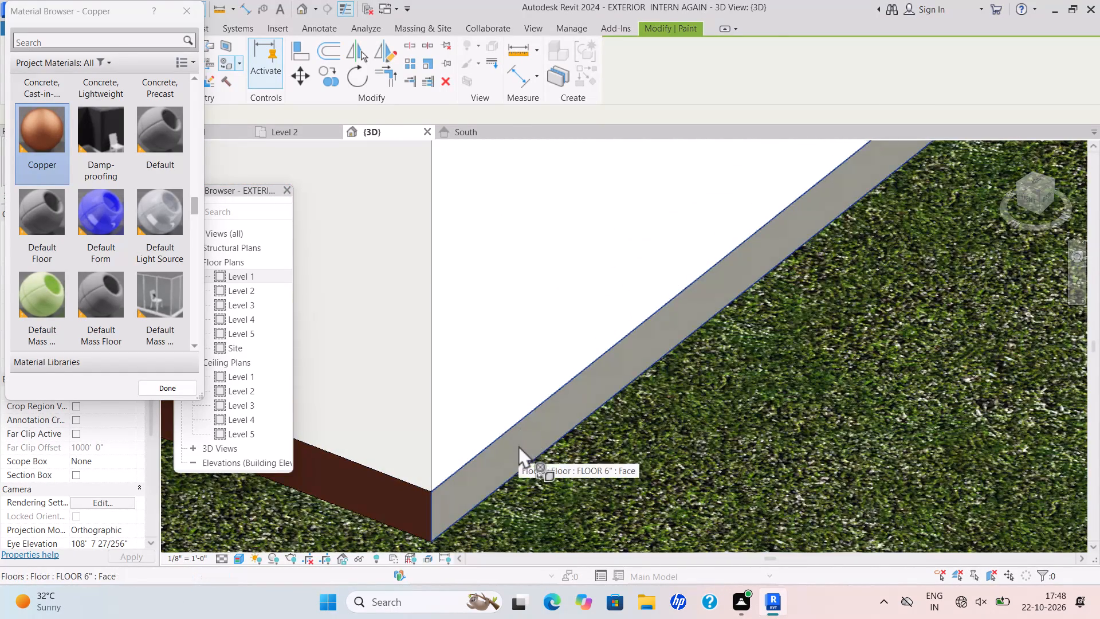
{"action": "left_click", "coordinate": [518, 445]}
Paint the top face of the compound wall on the house's left side with Copper.
{"action": "scroll", "coordinate": [546, 441], "scroll_direction": "down", "scroll_amount": 13}
{"action": "middle_click_drag", "start_coordinate": [736, 393], "coordinate": [666, 405], "text": "shift"}
{"action": "scroll", "coordinate": [736, 393], "scroll_direction": "down", "scroll_amount": 1, "text": "shift"}
{"action": "scroll", "coordinate": [661, 405], "scroll_direction": "down", "scroll_amount": 2, "text": "shift"}
{"action": "middle_click_drag", "start_coordinate": [647, 405], "coordinate": [631, 405], "text": "shift"}
{"action": "scroll", "coordinate": [627, 405], "scroll_direction": "down", "scroll_amount": 11, "text": "shift"}
{"action": "middle_click_drag", "start_coordinate": [673, 394], "coordinate": [602, 464]}
{"action": "middle_click_drag", "start_coordinate": [599, 464], "coordinate": [590, 467]}
{"action": "middle_click_drag", "start_coordinate": [751, 379], "coordinate": [656, 417]}
{"action": "scroll", "coordinate": [751, 379], "scroll_direction": "down", "scroll_amount": 1}
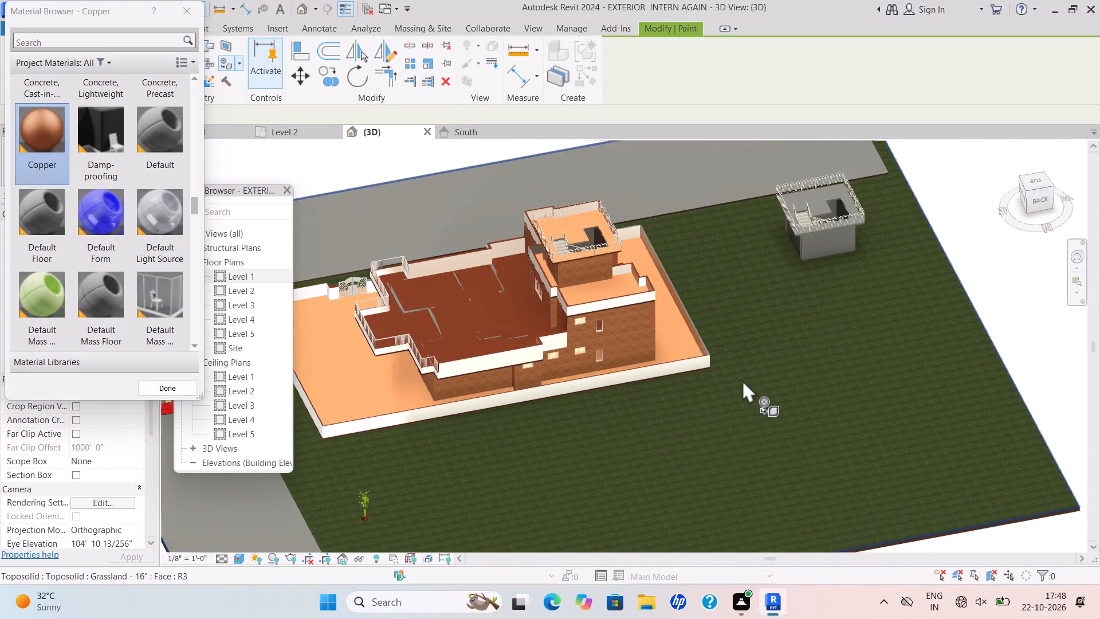
{"action": "middle_click_drag", "start_coordinate": [742, 379], "coordinate": [657, 395], "text": "shift"}
{"action": "scroll", "coordinate": [658, 385], "scroll_direction": "up", "scroll_amount": 17}
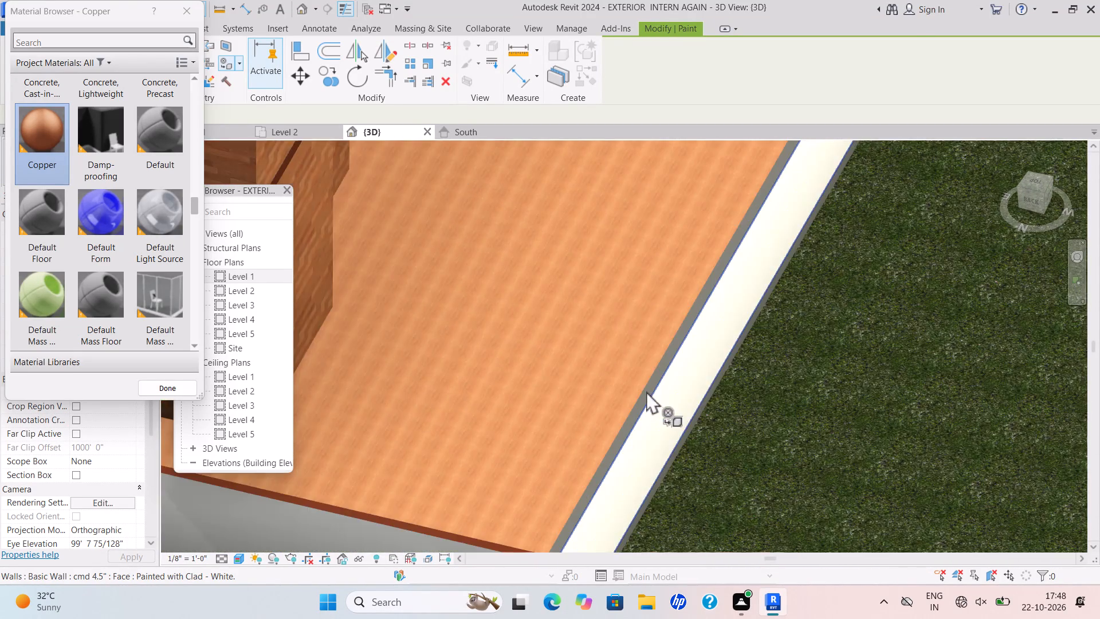
{"action": "scroll", "coordinate": [646, 391], "scroll_direction": "up", "scroll_amount": 7}
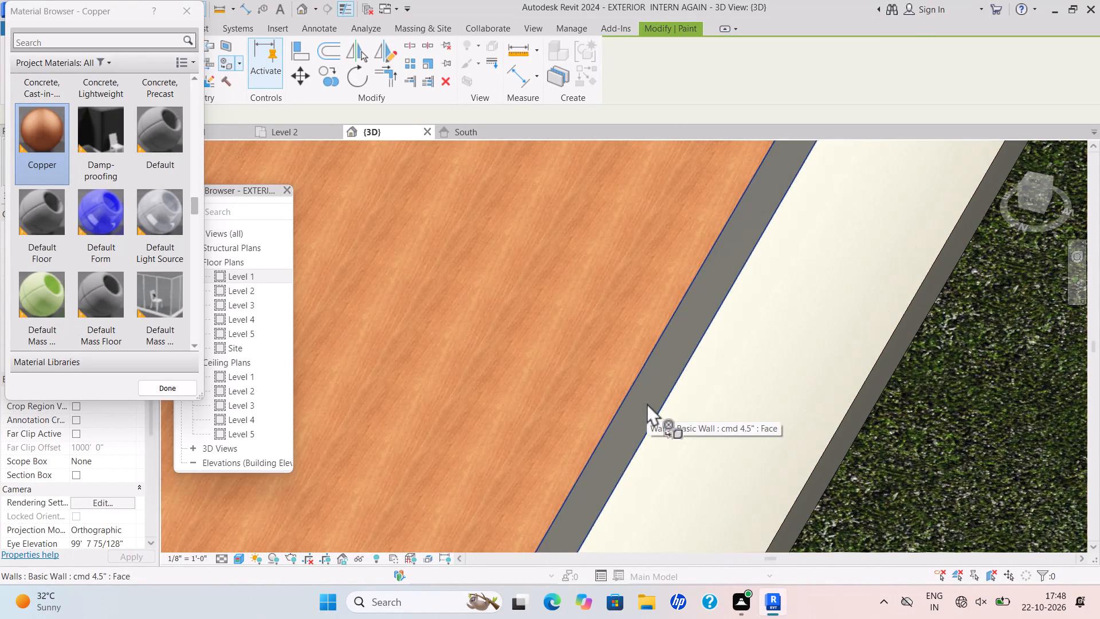
{"action": "left_click", "coordinate": [647, 403]}
Paint the floor slab edge beneath the left-side compound wall with Copper.
{"action": "scroll", "coordinate": [648, 404], "scroll_direction": "down", "scroll_amount": 5}
{"action": "scroll", "coordinate": [697, 419], "scroll_direction": "down", "scroll_amount": 2}
{"action": "middle_click_drag", "start_coordinate": [693, 420], "coordinate": [634, 389]}
{"action": "scroll", "coordinate": [637, 394], "scroll_direction": "down", "scroll_amount": 1, "text": "shift"}
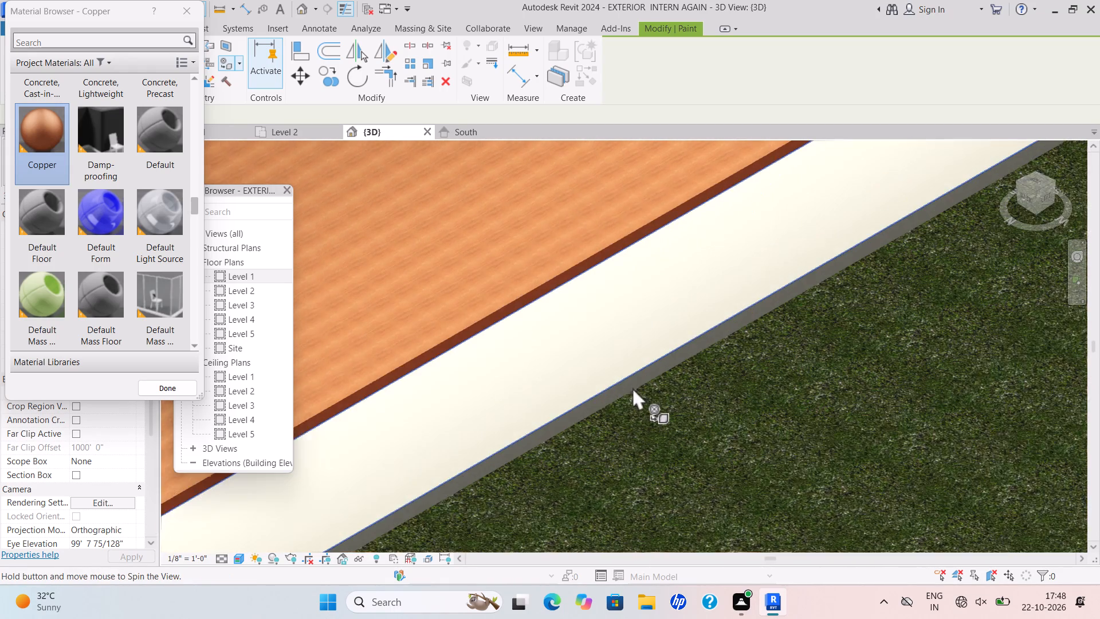
{"action": "scroll", "coordinate": [596, 401], "scroll_direction": "up", "scroll_amount": 4}
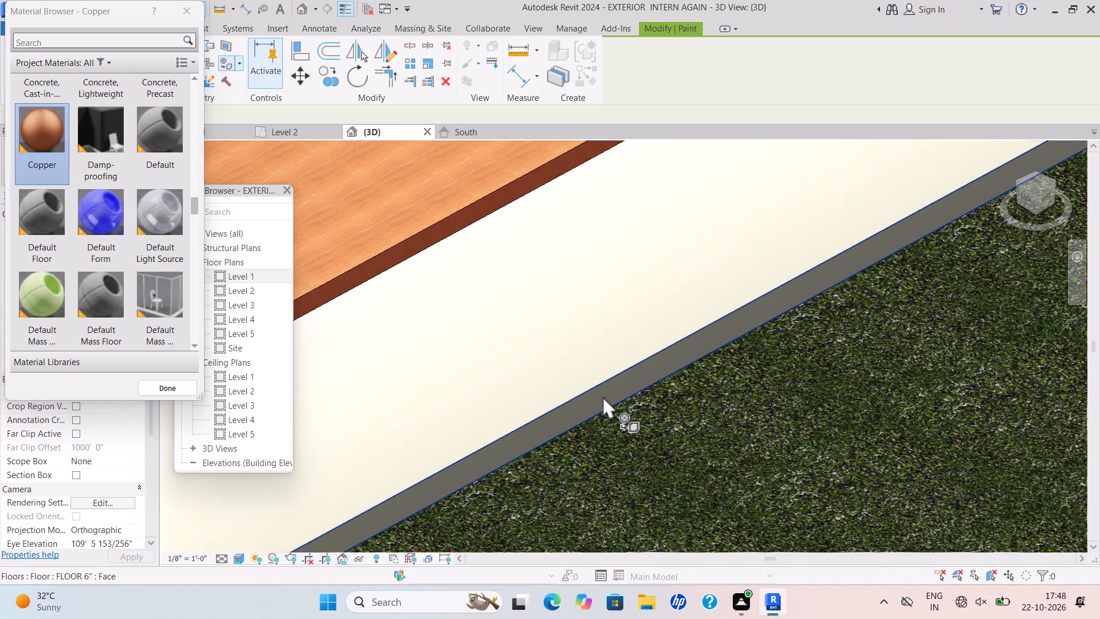
{"action": "left_click", "coordinate": [603, 396]}
Paint the top face of the front compound wall, between the left corner and the entrance gate, with Copper.
{"action": "scroll", "coordinate": [635, 391], "scroll_direction": "down", "scroll_amount": 13}
{"action": "scroll", "coordinate": [775, 367], "scroll_direction": "down", "scroll_amount": 1}
{"action": "middle_click_drag", "start_coordinate": [775, 367], "coordinate": [713, 388]}
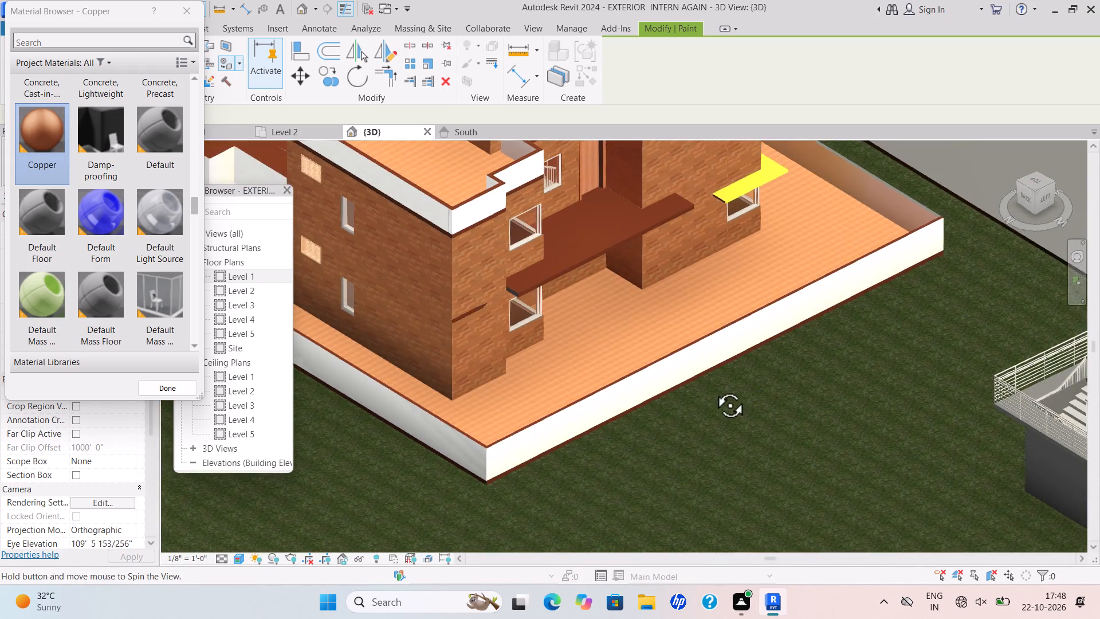
{"action": "middle_click_drag", "start_coordinate": [713, 388], "coordinate": [692, 389]}
{"action": "middle_click", "coordinate": [692, 389]}
{"action": "middle_click_drag", "start_coordinate": [771, 375], "coordinate": [638, 396], "text": "shift"}
{"action": "scroll", "coordinate": [756, 381], "scroll_direction": "up", "scroll_amount": 3}
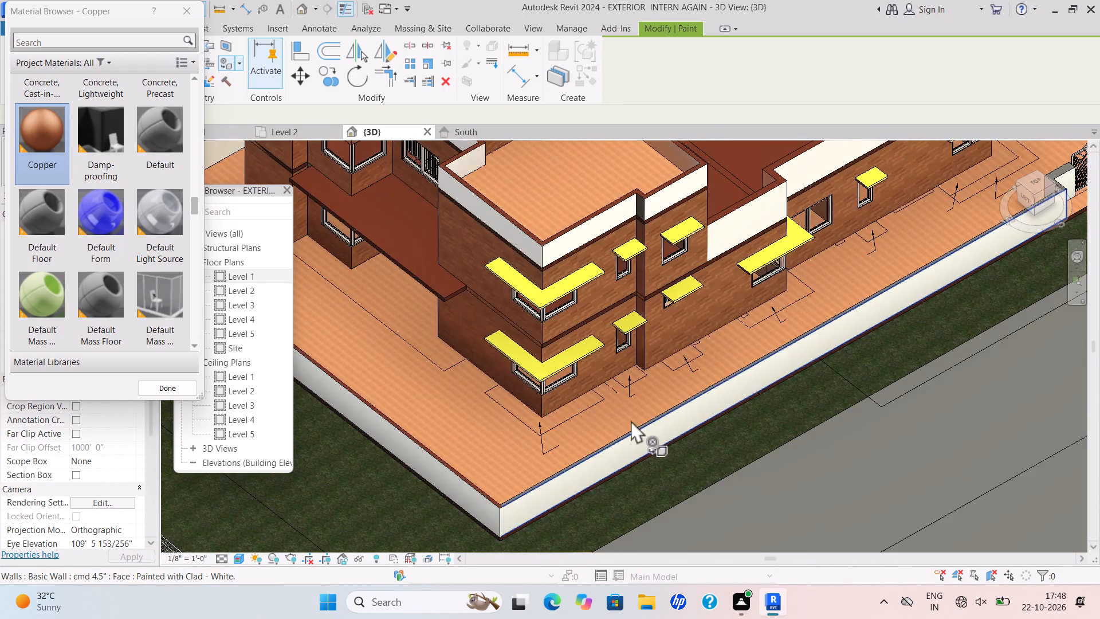
{"action": "scroll", "coordinate": [588, 456], "scroll_direction": "up", "scroll_amount": 14}
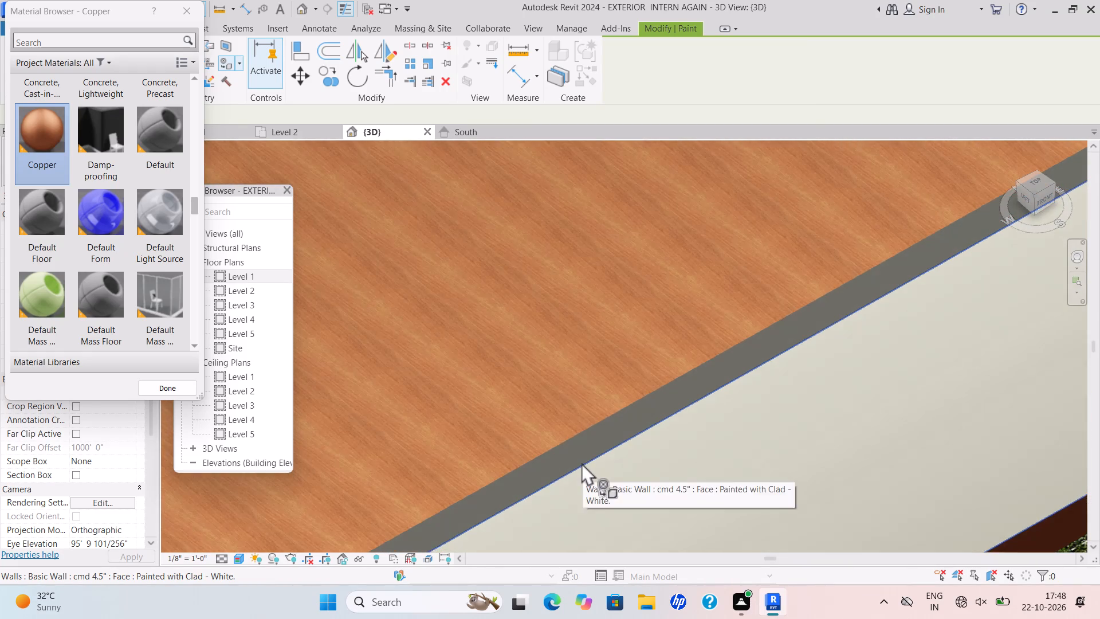
{"action": "left_click", "coordinate": [595, 442]}
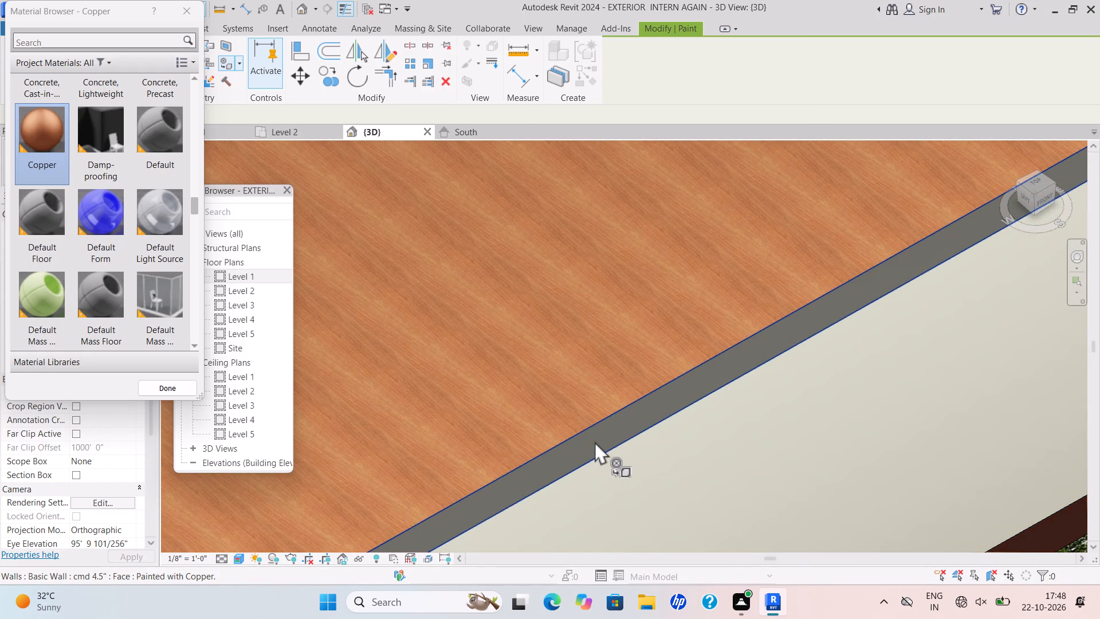
Paint the top faces of the short return wall and gate pier at the end of the front-left compound wall with Copper.
{"action": "scroll", "coordinate": [615, 443], "scroll_direction": "down", "scroll_amount": 10}
{"action": "middle_click_drag", "start_coordinate": [611, 428], "coordinate": [580, 344]}
{"action": "middle_click", "coordinate": [580, 338]}
{"action": "scroll", "coordinate": [663, 386], "scroll_direction": "down", "scroll_amount": 5}
{"action": "middle_click_drag", "start_coordinate": [714, 393], "coordinate": [700, 406]}
{"action": "scroll", "coordinate": [714, 393], "scroll_direction": "down", "scroll_amount": 1}
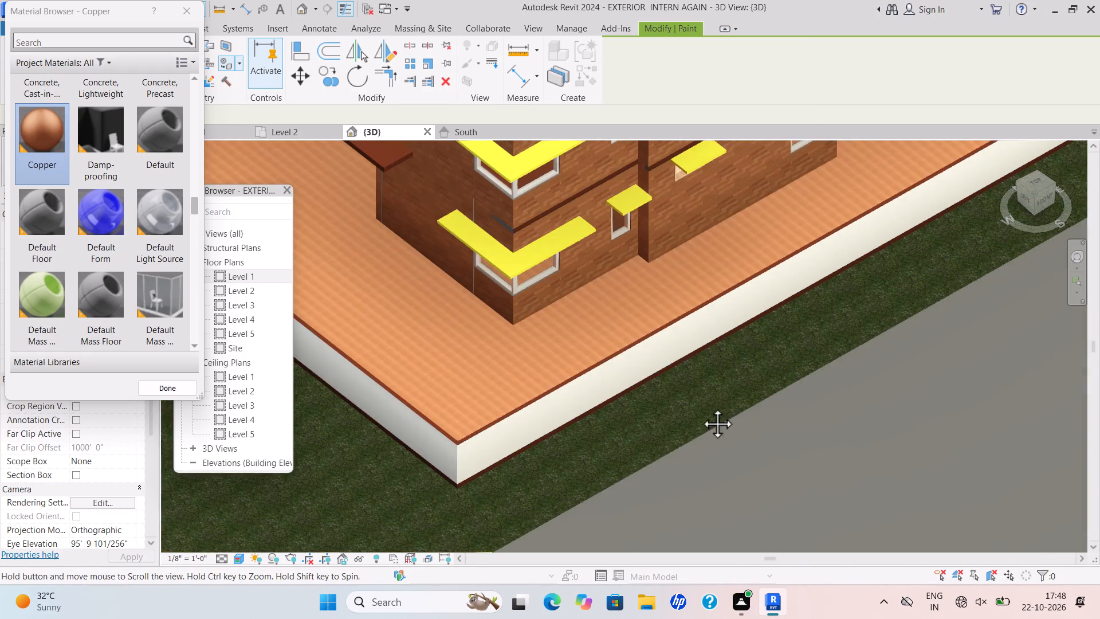
{"action": "middle_click_drag", "start_coordinate": [700, 406], "coordinate": [603, 467]}
{"action": "scroll", "coordinate": [618, 458], "scroll_direction": "down", "scroll_amount": 1}
{"action": "scroll", "coordinate": [704, 428], "scroll_direction": "down", "scroll_amount": 1}
{"action": "middle_click_drag", "start_coordinate": [704, 428], "coordinate": [549, 504]}
{"action": "scroll", "coordinate": [767, 283], "scroll_direction": "up", "scroll_amount": 7}
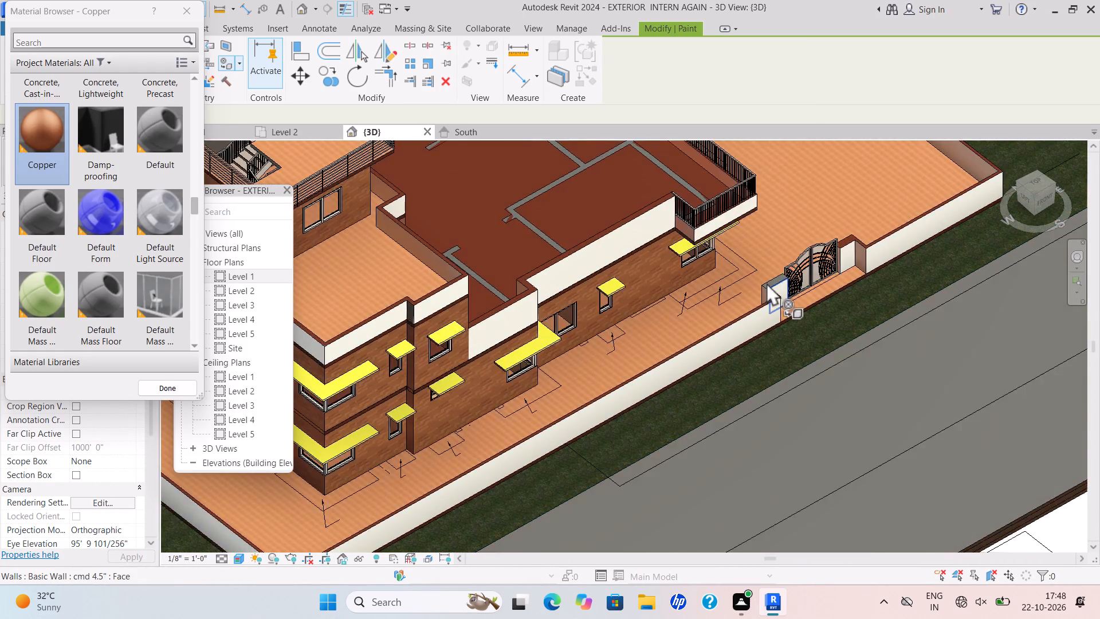
{"action": "scroll", "coordinate": [767, 283], "scroll_direction": "up", "scroll_amount": 14}
{"action": "left_click", "coordinate": [789, 318]}
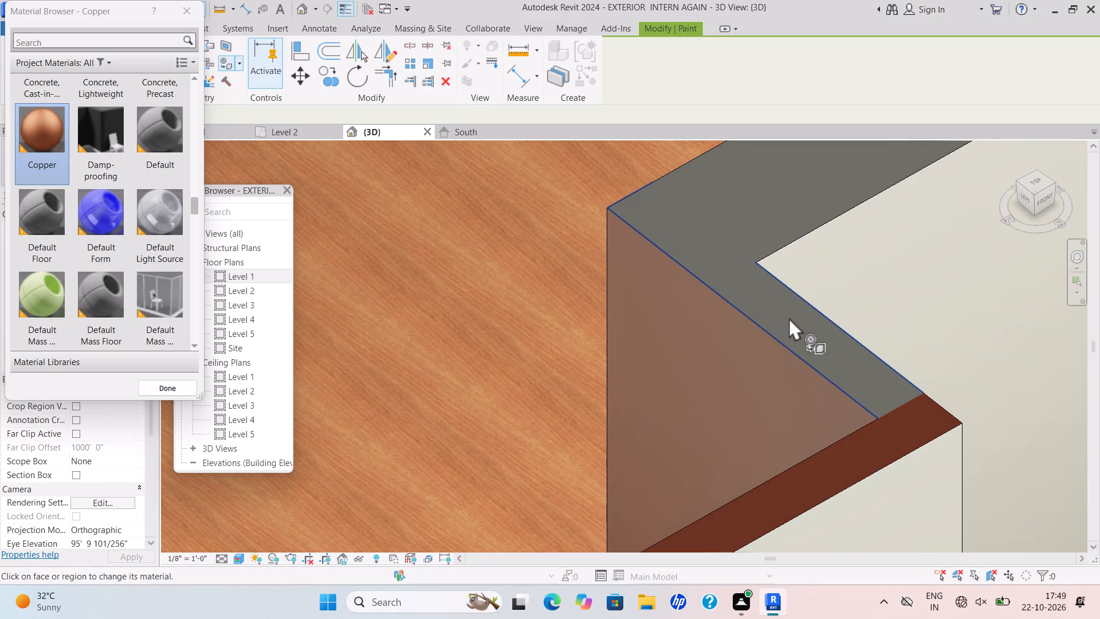
{"action": "scroll", "coordinate": [794, 316], "scroll_direction": "down", "scroll_amount": 1}
{"action": "middle_click_drag", "start_coordinate": [794, 315], "coordinate": [705, 419]}
{"action": "scroll", "coordinate": [766, 362], "scroll_direction": "down", "scroll_amount": 2}
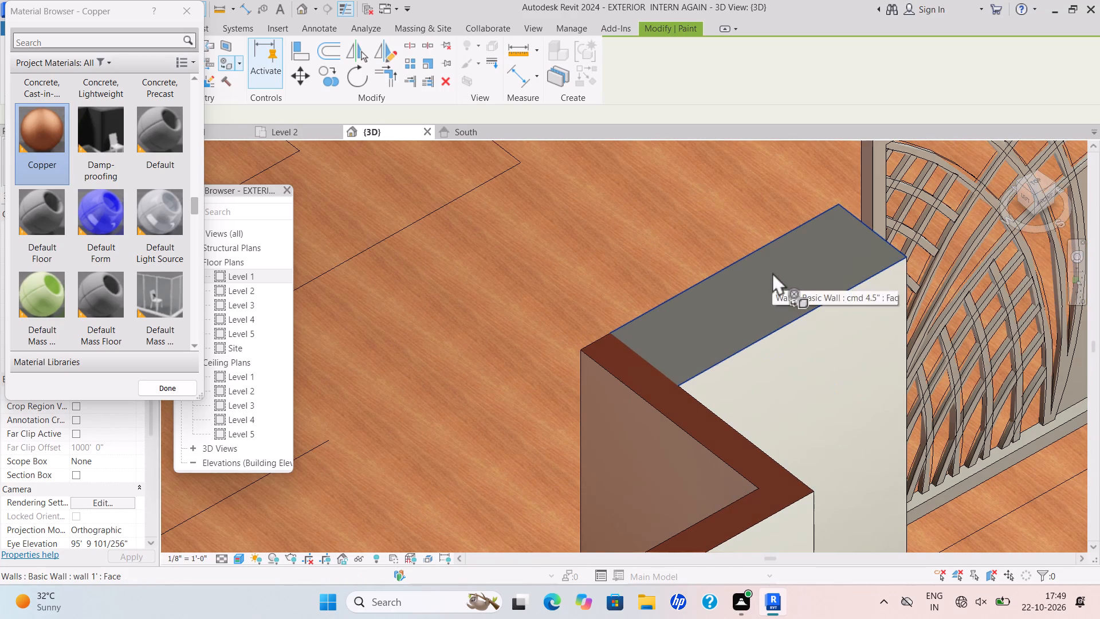
{"action": "left_click", "coordinate": [772, 272]}
Paint the long inner roof slab edge of the stair opening on the top roof with Copper.
{"action": "scroll", "coordinate": [773, 288], "scroll_direction": "down", "scroll_amount": 4}
{"action": "middle_click_drag", "start_coordinate": [770, 288], "coordinate": [529, 399]}
{"action": "middle_click_drag", "start_coordinate": [497, 409], "coordinate": [490, 411]}
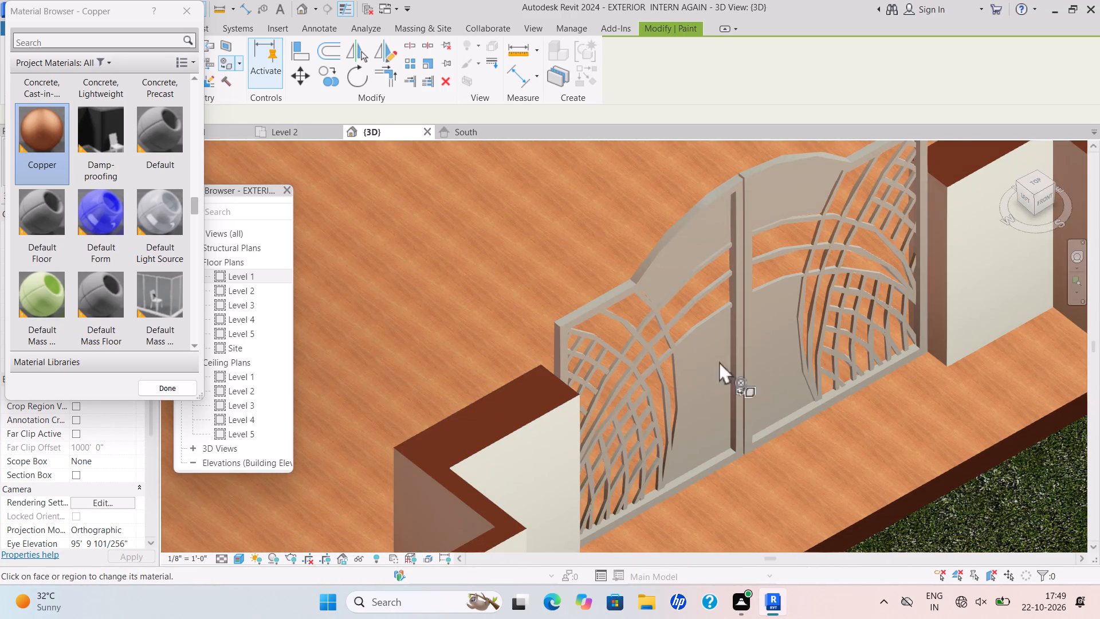
{"action": "scroll", "coordinate": [815, 325], "scroll_direction": "down", "scroll_amount": 4}
{"action": "middle_click_drag", "start_coordinate": [815, 324], "coordinate": [749, 383]}
{"action": "middle_click", "coordinate": [747, 385]}
{"action": "scroll", "coordinate": [760, 409], "scroll_direction": "down", "scroll_amount": 4}
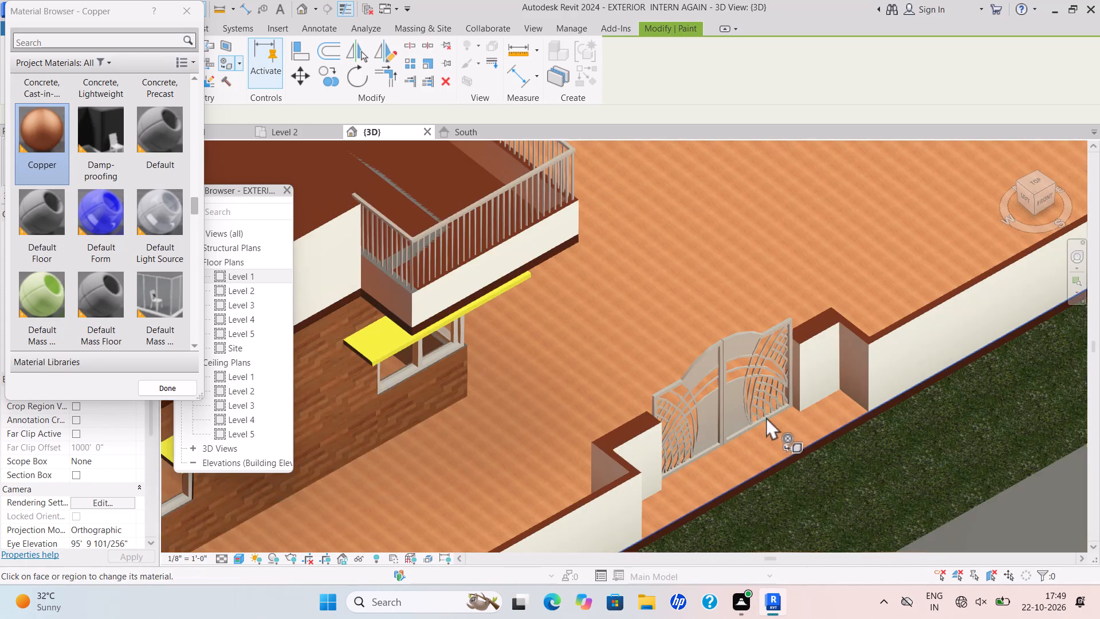
{"action": "scroll", "coordinate": [767, 417], "scroll_direction": "down", "scroll_amount": 4}
{"action": "scroll", "coordinate": [709, 430], "scroll_direction": "down", "scroll_amount": 5}
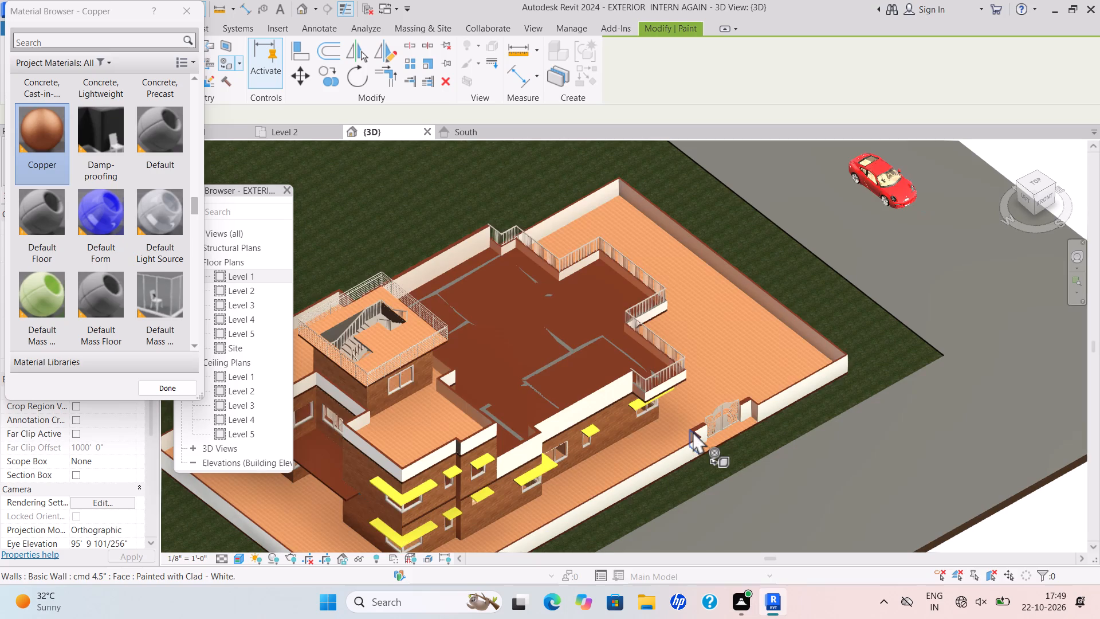
{"action": "scroll", "coordinate": [679, 432], "scroll_direction": "down", "scroll_amount": 1}
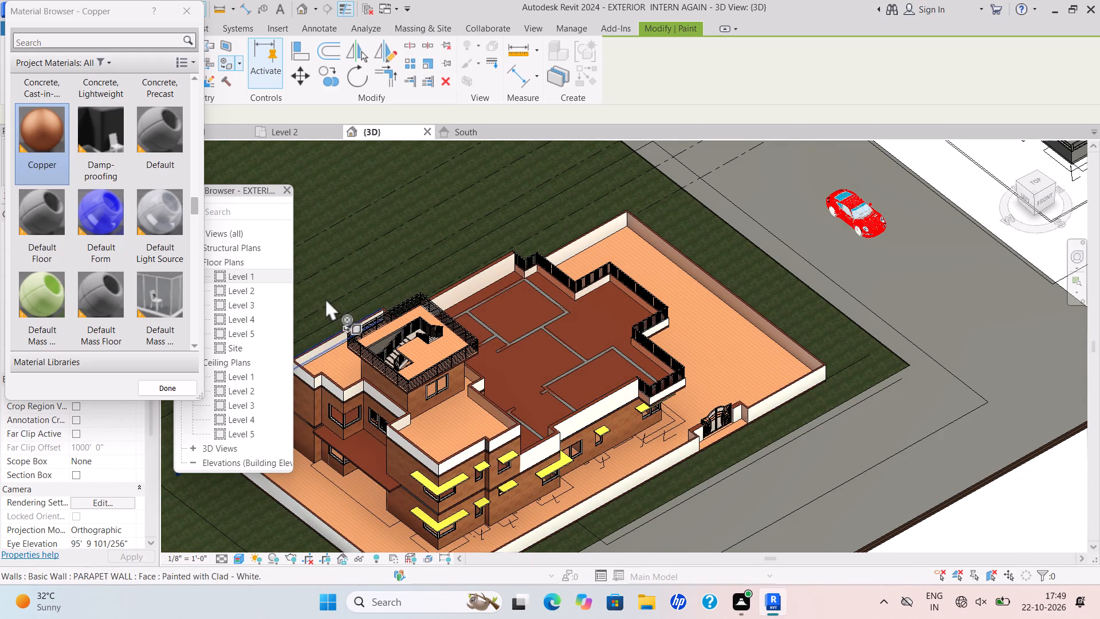
{"action": "scroll", "coordinate": [325, 297], "scroll_direction": "up", "scroll_amount": 12}
{"action": "scroll", "coordinate": [472, 398], "scroll_direction": "up", "scroll_amount": 10}
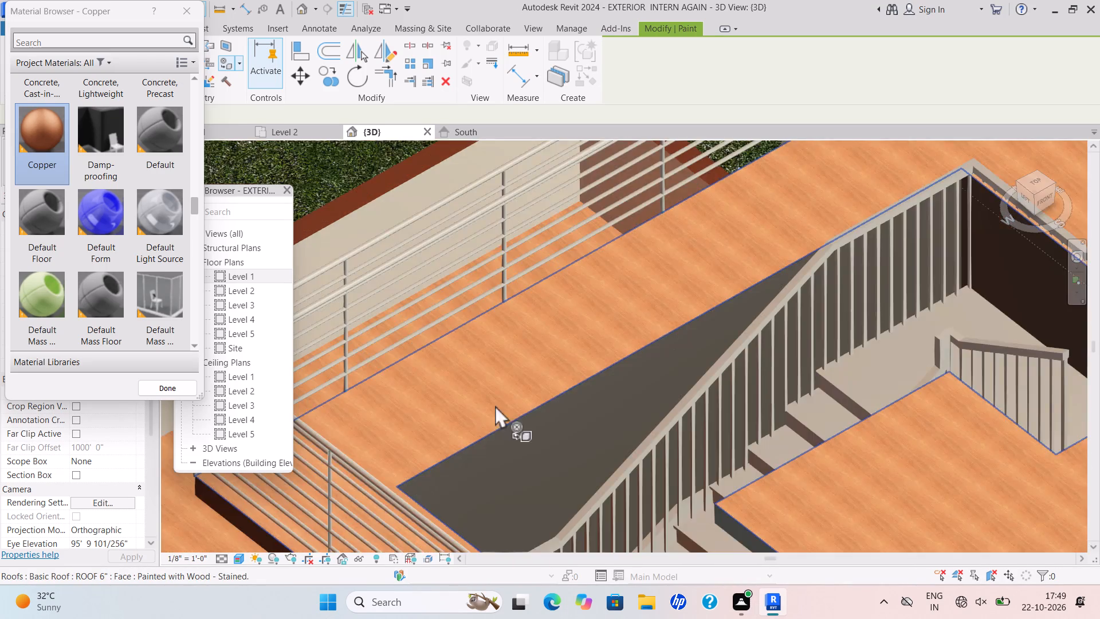
{"action": "scroll", "coordinate": [562, 422], "scroll_direction": "up", "scroll_amount": 4}
{"action": "left_click", "coordinate": [623, 454]}
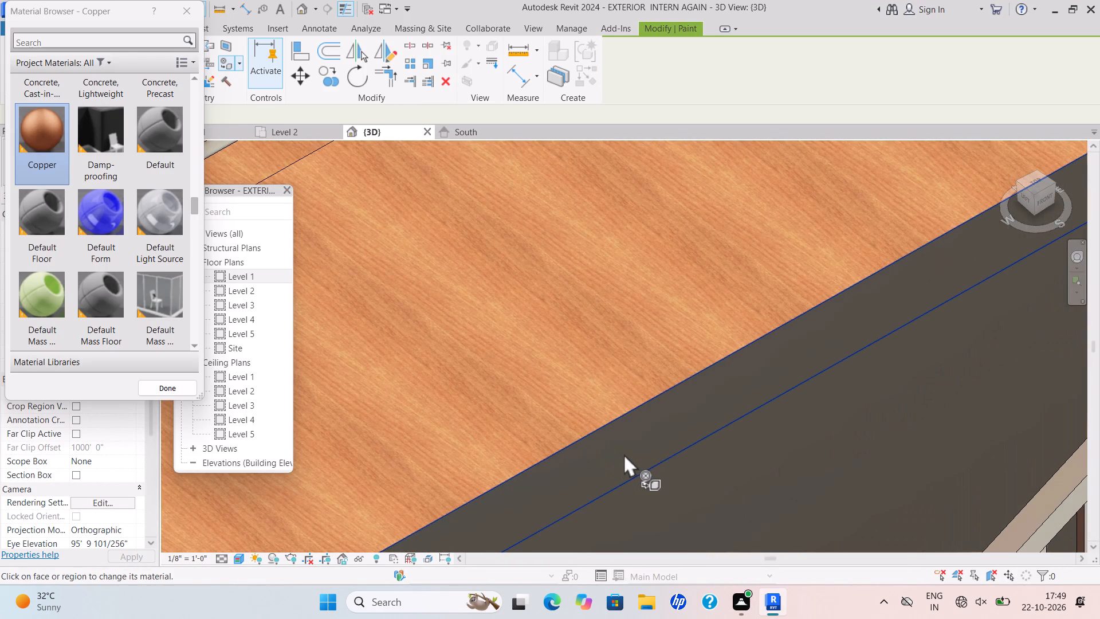
Paint the adjoining roof slab edge at the upper landing side of the stair opening with Copper.
{"action": "scroll", "coordinate": [637, 452], "scroll_direction": "down", "scroll_amount": 5}
{"action": "middle_click_drag", "start_coordinate": [635, 449], "coordinate": [410, 455]}
{"action": "scroll", "coordinate": [408, 455], "scroll_direction": "down", "scroll_amount": 1}
{"action": "scroll", "coordinate": [614, 448], "scroll_direction": "down", "scroll_amount": 2}
{"action": "middle_click_drag", "start_coordinate": [612, 448], "coordinate": [596, 449]}
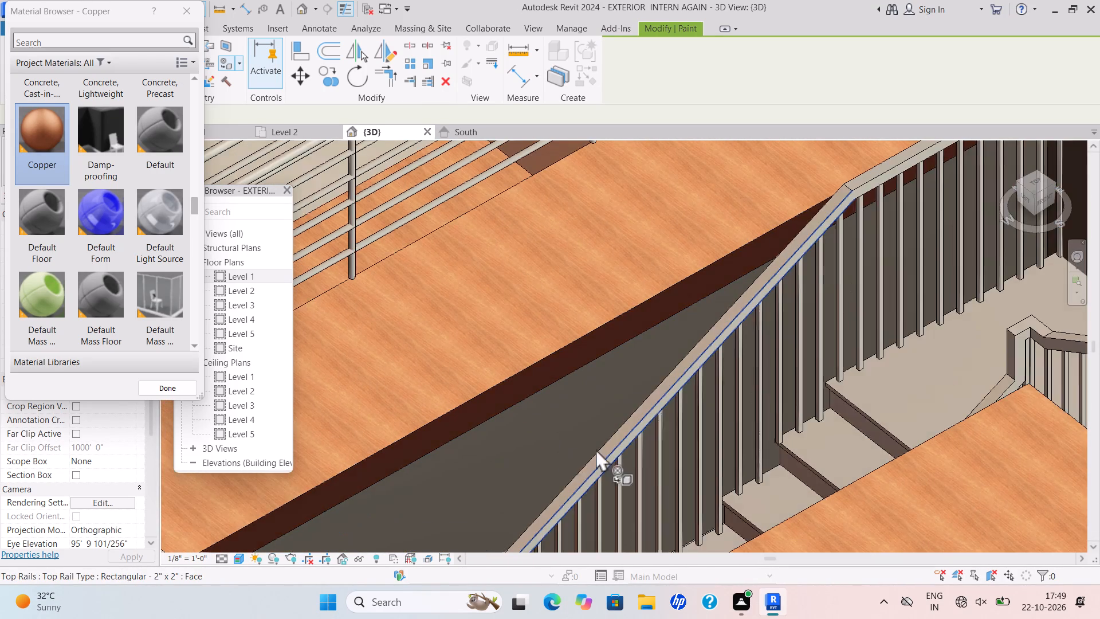
{"action": "scroll", "coordinate": [596, 449], "scroll_direction": "down", "scroll_amount": 1}
{"action": "middle_click_drag", "start_coordinate": [596, 449], "coordinate": [482, 455]}
{"action": "middle_click", "coordinate": [481, 455]}
{"action": "scroll", "coordinate": [890, 307], "scroll_direction": "up", "scroll_amount": 8}
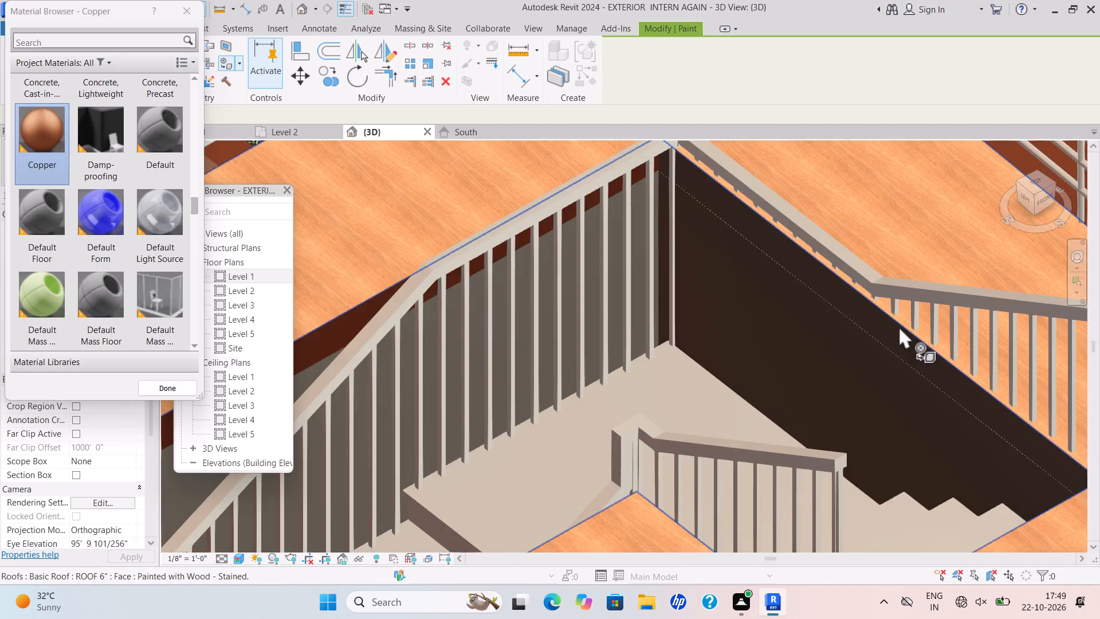
{"action": "left_click", "coordinate": [899, 350]}
Paint the inner stairwell wall face below the long roof slab edge with Copper.
{"action": "scroll", "coordinate": [899, 351], "scroll_direction": "down", "scroll_amount": 7}
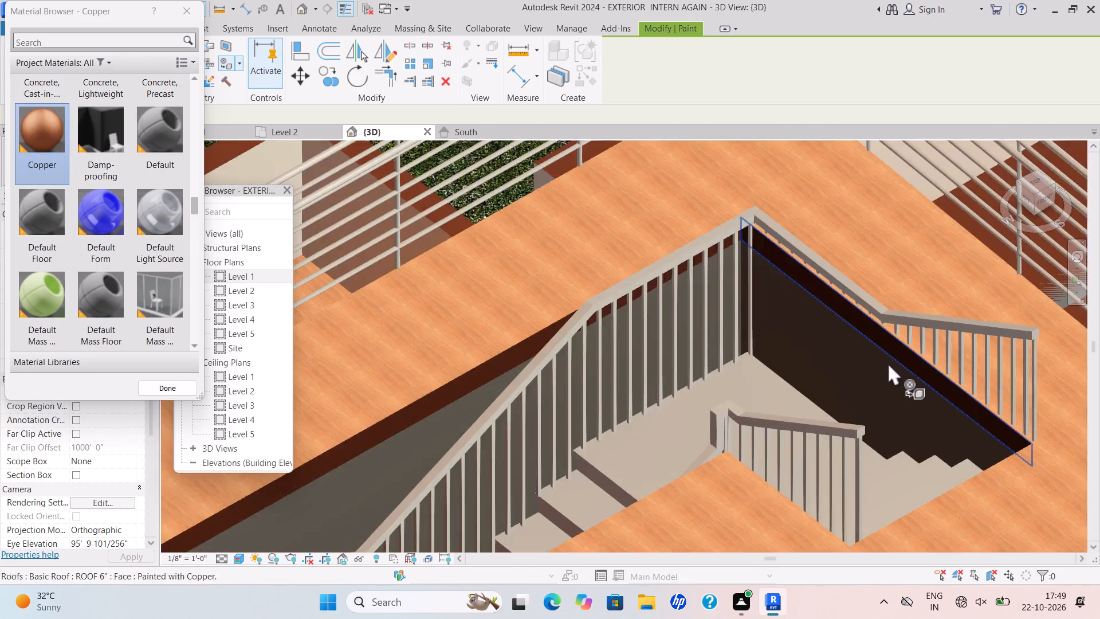
{"action": "scroll", "coordinate": [888, 363], "scroll_direction": "down", "scroll_amount": 11}
{"action": "scroll", "coordinate": [779, 438], "scroll_direction": "up", "scroll_amount": 4}
{"action": "scroll", "coordinate": [730, 422], "scroll_direction": "up", "scroll_amount": 4}
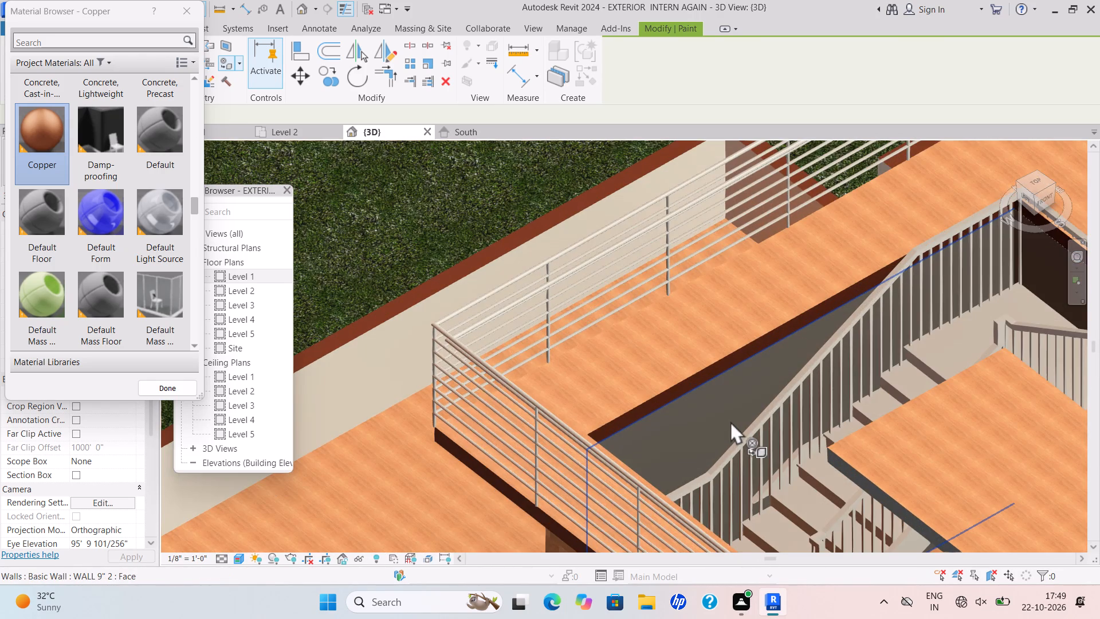
{"action": "left_click", "coordinate": [730, 421]}
{"action": "scroll", "coordinate": [730, 421], "scroll_direction": "down", "scroll_amount": 7}
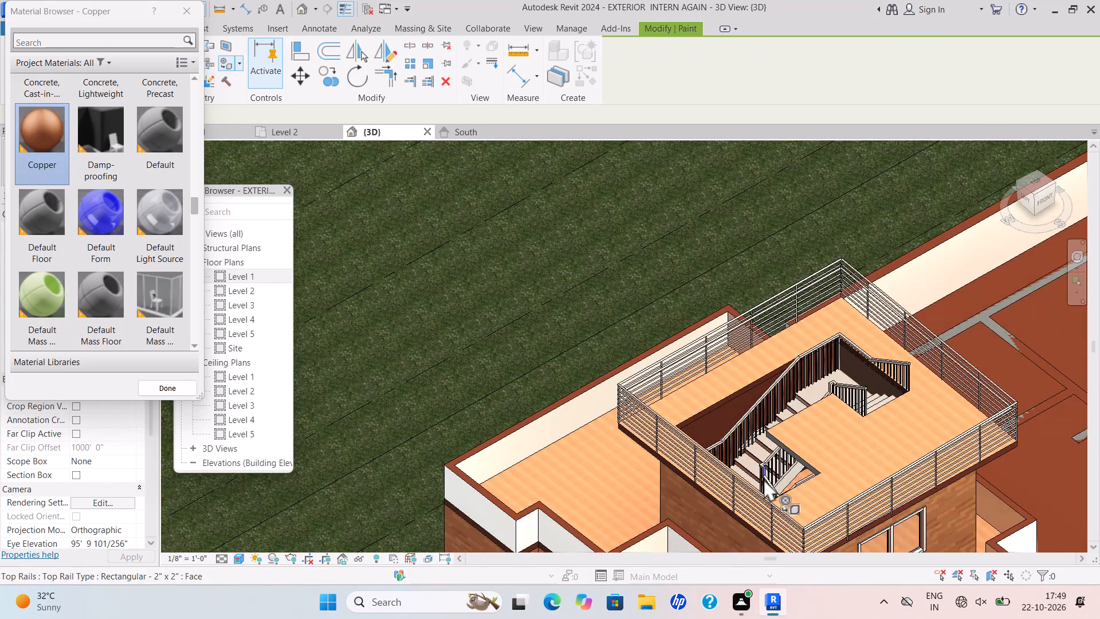
Paint the unpainted stairwell wall face below the opening on the opposite side of the top roof with Copper.
{"action": "scroll", "coordinate": [764, 479], "scroll_direction": "down", "scroll_amount": 1, "text": "shift"}
{"action": "middle_click_drag", "start_coordinate": [764, 479], "coordinate": [943, 453], "text": "shift"}
{"action": "middle_click_drag", "start_coordinate": [943, 450], "coordinate": [949, 433], "text": "shift"}
{"action": "scroll", "coordinate": [728, 390], "scroll_direction": "up", "scroll_amount": 6}
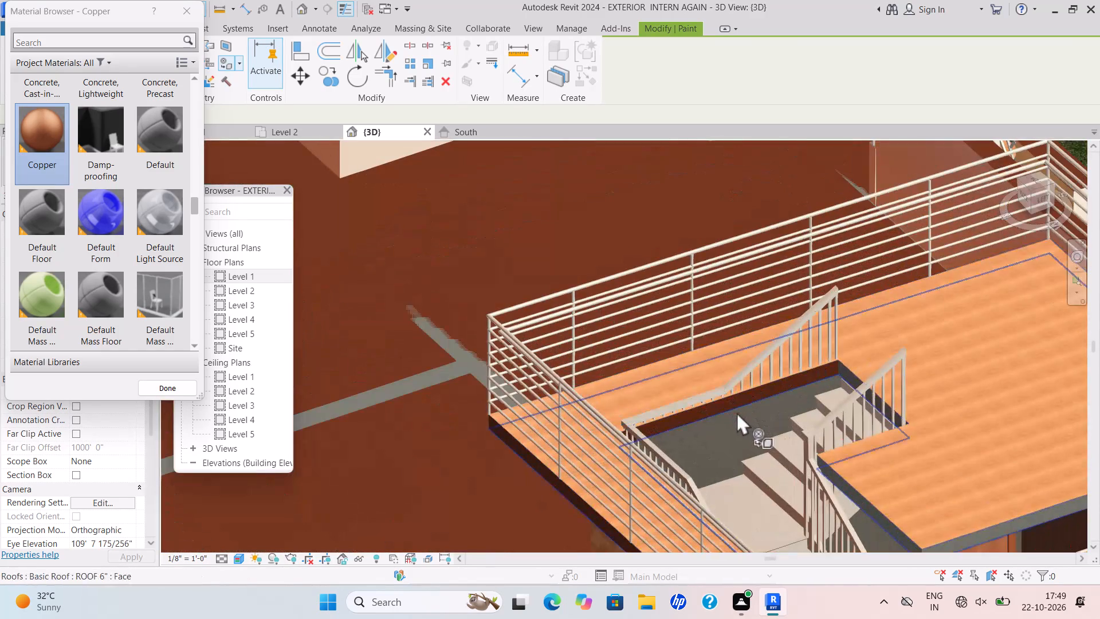
{"action": "left_click", "coordinate": [740, 418]}
Paint the short roof slab edge at the head of the stair flight with Copper.
{"action": "scroll", "coordinate": [861, 374], "scroll_direction": "up", "scroll_amount": 4}
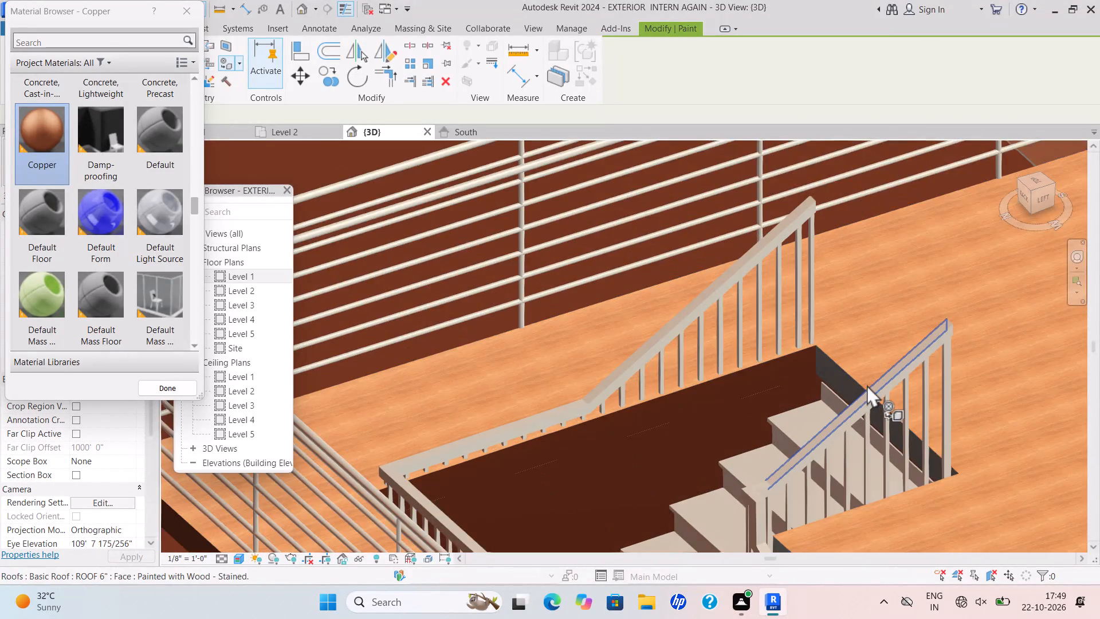
{"action": "scroll", "coordinate": [867, 385], "scroll_direction": "up", "scroll_amount": 3}
{"action": "scroll", "coordinate": [756, 386], "scroll_direction": "up", "scroll_amount": 5}
{"action": "scroll", "coordinate": [887, 360], "scroll_direction": "up", "scroll_amount": 2}
{"action": "left_click", "coordinate": [890, 359]}
Paint the roof slab edge beside the stair railing, facing the lower stairwell, with Copper.
{"action": "scroll", "coordinate": [891, 359], "scroll_direction": "down", "scroll_amount": 6}
{"action": "middle_click_drag", "start_coordinate": [881, 371], "coordinate": [997, 395], "text": "shift"}
{"action": "scroll", "coordinate": [997, 395], "scroll_direction": "down", "scroll_amount": 6, "text": "shift"}
{"action": "middle_click_drag", "start_coordinate": [958, 313], "coordinate": [788, 163]}
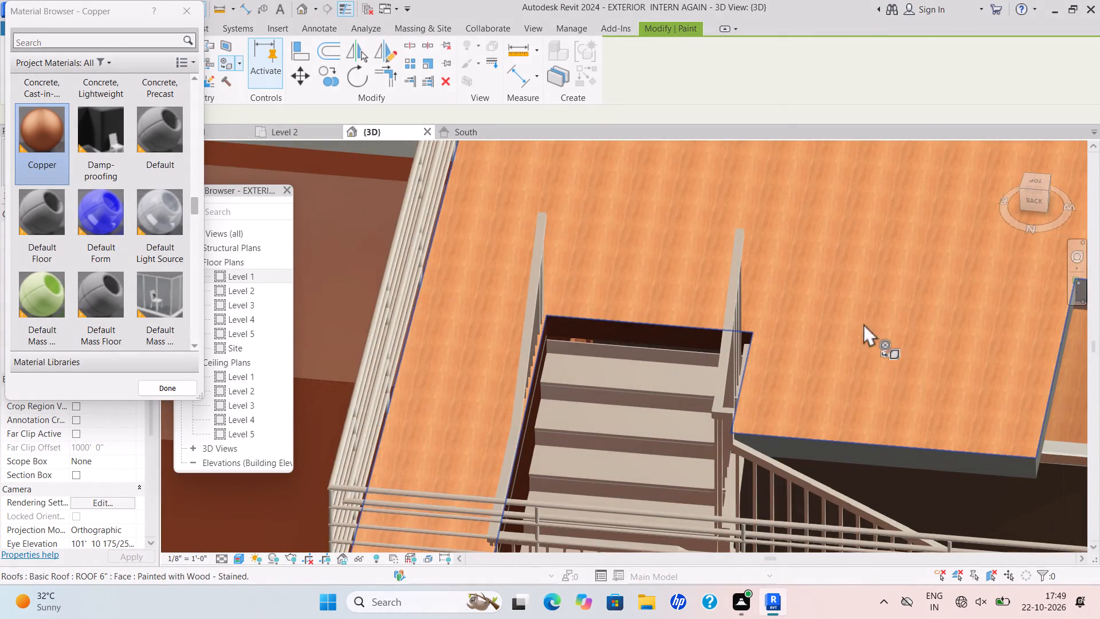
{"action": "scroll", "coordinate": [848, 455], "scroll_direction": "up", "scroll_amount": 4}
{"action": "left_click", "coordinate": [848, 455]}
Paint the slab edge behind the sloping handrail balusters of the upper stair flight with Copper.
{"action": "scroll", "coordinate": [848, 455], "scroll_direction": "down", "scroll_amount": 2}
{"action": "middle_click_drag", "start_coordinate": [841, 452], "coordinate": [851, 441], "text": "shift"}
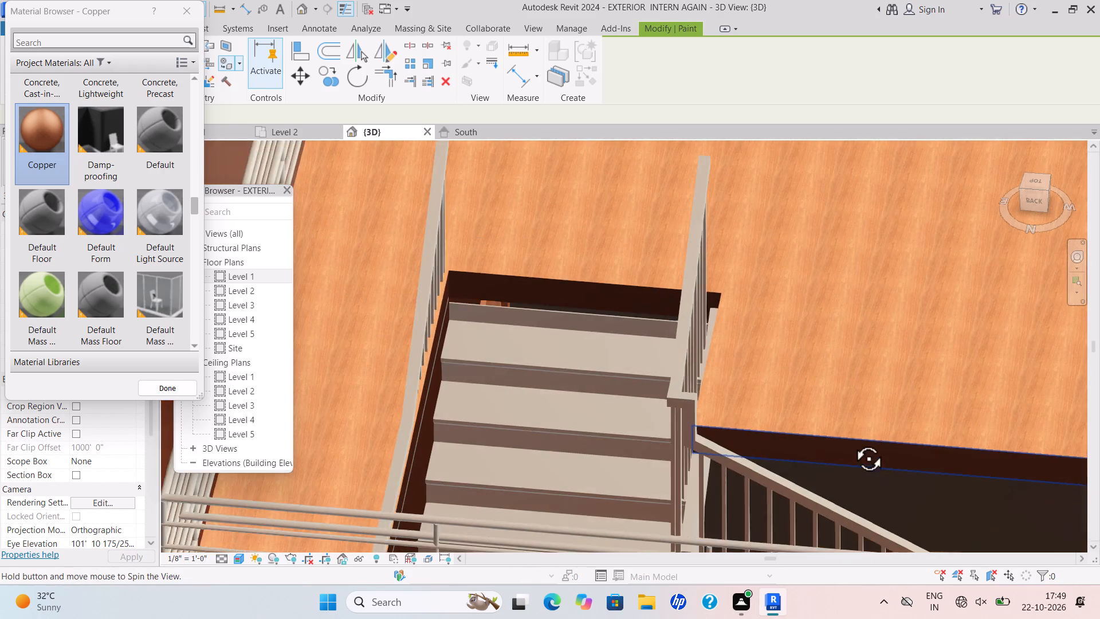
{"action": "middle_click_drag", "start_coordinate": [851, 441], "coordinate": [957, 391], "text": "shift"}
{"action": "scroll", "coordinate": [893, 423], "scroll_direction": "up", "scroll_amount": 5}
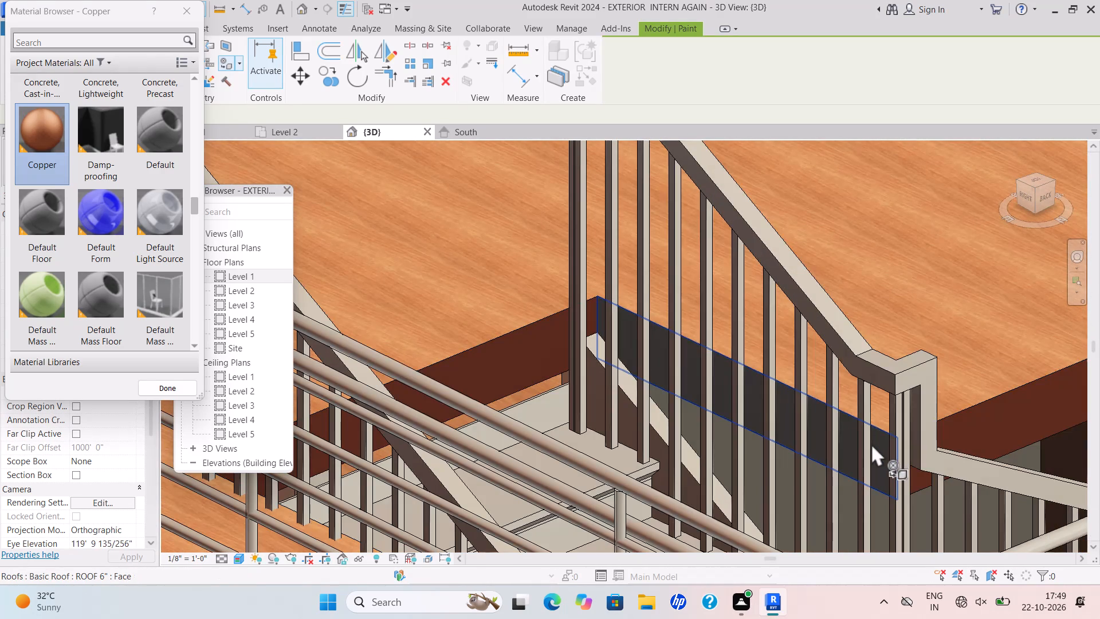
{"action": "left_click", "coordinate": [871, 444]}
Paint the unpainted roof slab edge around the corner of the stair opening, behind the guardrail, with Copper.
{"action": "scroll", "coordinate": [891, 440], "scroll_direction": "down", "scroll_amount": 3}
{"action": "scroll", "coordinate": [966, 430], "scroll_direction": "down", "scroll_amount": 2}
{"action": "middle_click_drag", "start_coordinate": [962, 429], "coordinate": [762, 410], "text": "shift"}
{"action": "middle_click", "coordinate": [911, 363]}
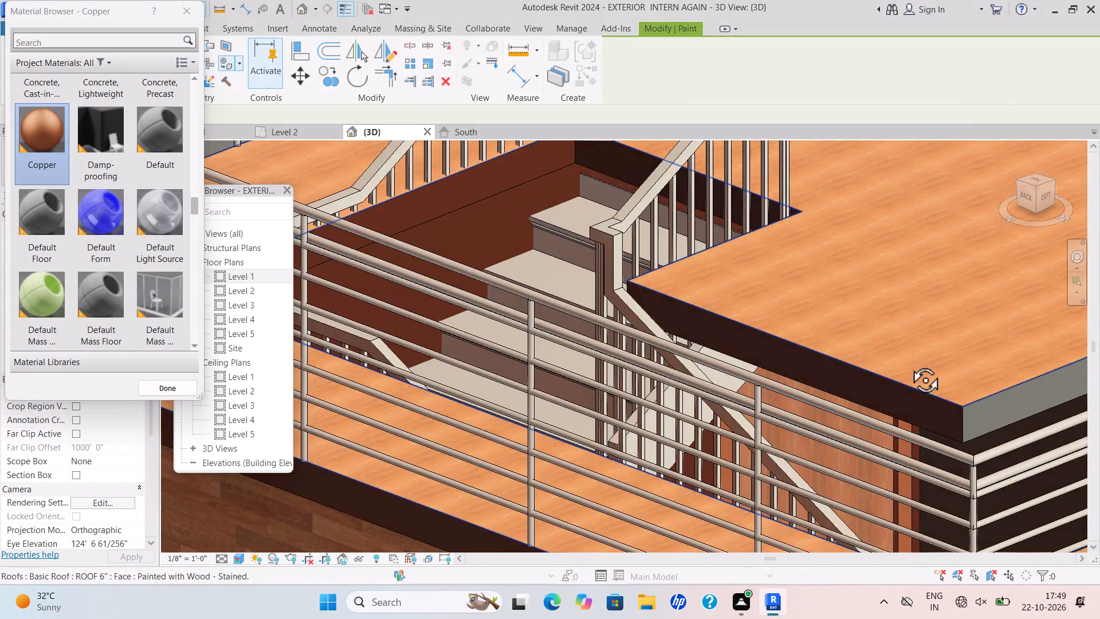
{"action": "middle_click_drag", "start_coordinate": [905, 363], "coordinate": [855, 363], "text": "shift"}
{"action": "middle_click_drag", "start_coordinate": [840, 362], "coordinate": [827, 358], "text": "shift"}
{"action": "middle_click", "coordinate": [818, 354]}
{"action": "scroll", "coordinate": [820, 387], "scroll_direction": "up", "scroll_amount": 4}
{"action": "scroll", "coordinate": [890, 432], "scroll_direction": "up", "scroll_amount": 3}
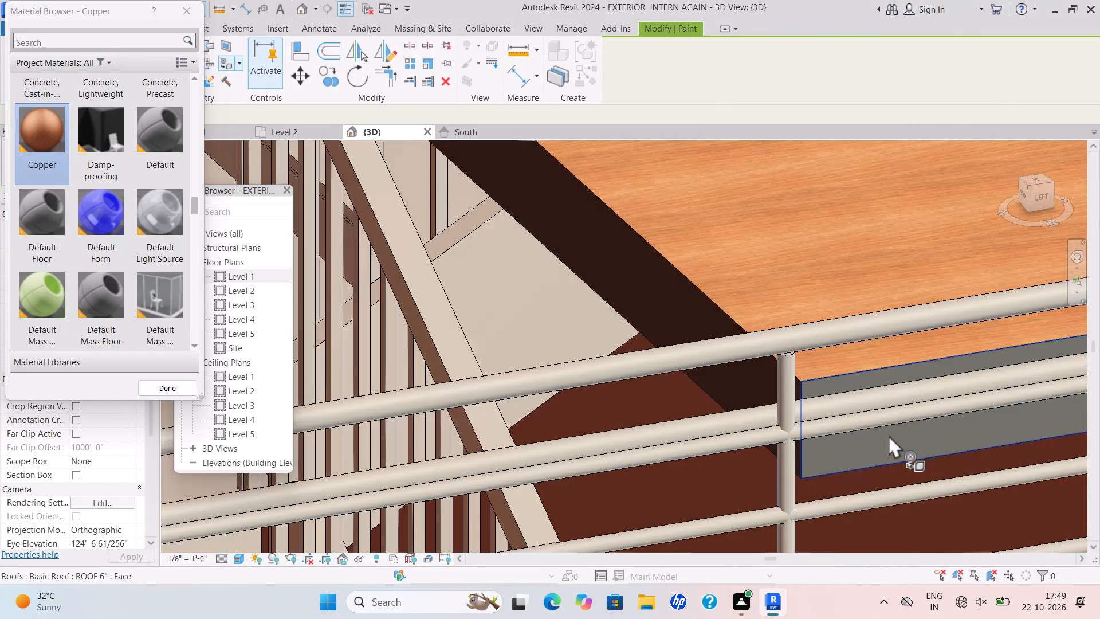
{"action": "left_click", "coordinate": [889, 435]}
Paint the slab edge at the recessed end of the roof opening and the wall face below it with Copper.
{"action": "scroll", "coordinate": [893, 437], "scroll_direction": "down", "scroll_amount": 5}
{"action": "middle_click_drag", "start_coordinate": [882, 433], "coordinate": [623, 406]}
{"action": "middle_click", "coordinate": [616, 403]}
{"action": "scroll", "coordinate": [827, 399], "scroll_direction": "down", "scroll_amount": 5}
{"action": "middle_click_drag", "start_coordinate": [824, 398], "coordinate": [655, 413]}
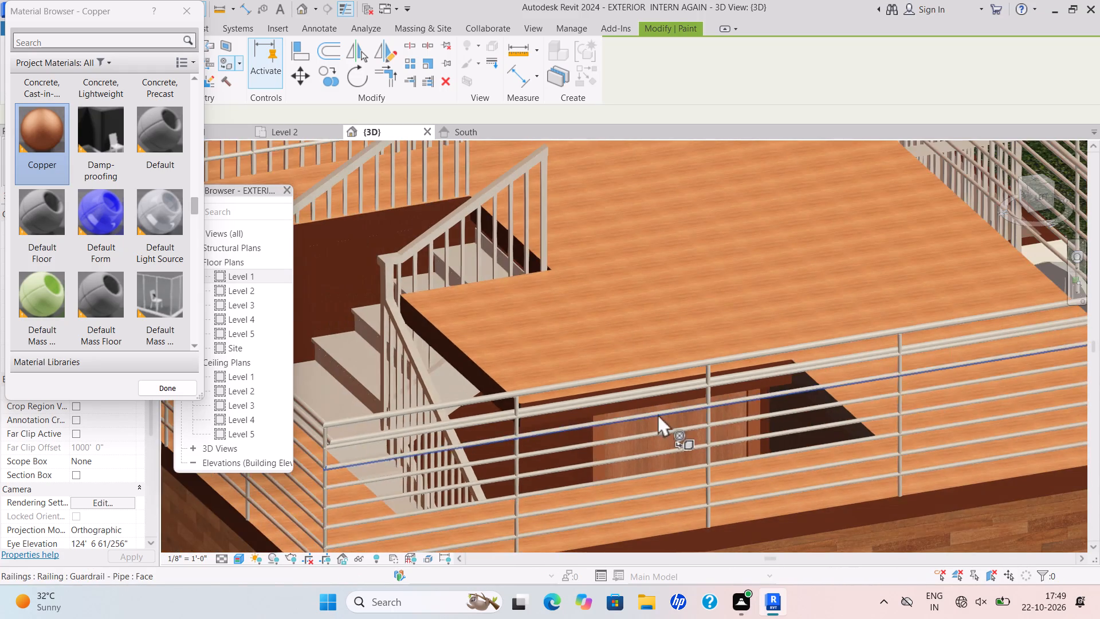
{"action": "scroll", "coordinate": [805, 410], "scroll_direction": "up", "scroll_amount": 2}
{"action": "middle_click_drag", "start_coordinate": [815, 424], "coordinate": [885, 440], "text": "shift"}
{"action": "scroll", "coordinate": [815, 424], "scroll_direction": "down", "scroll_amount": 1, "text": "shift"}
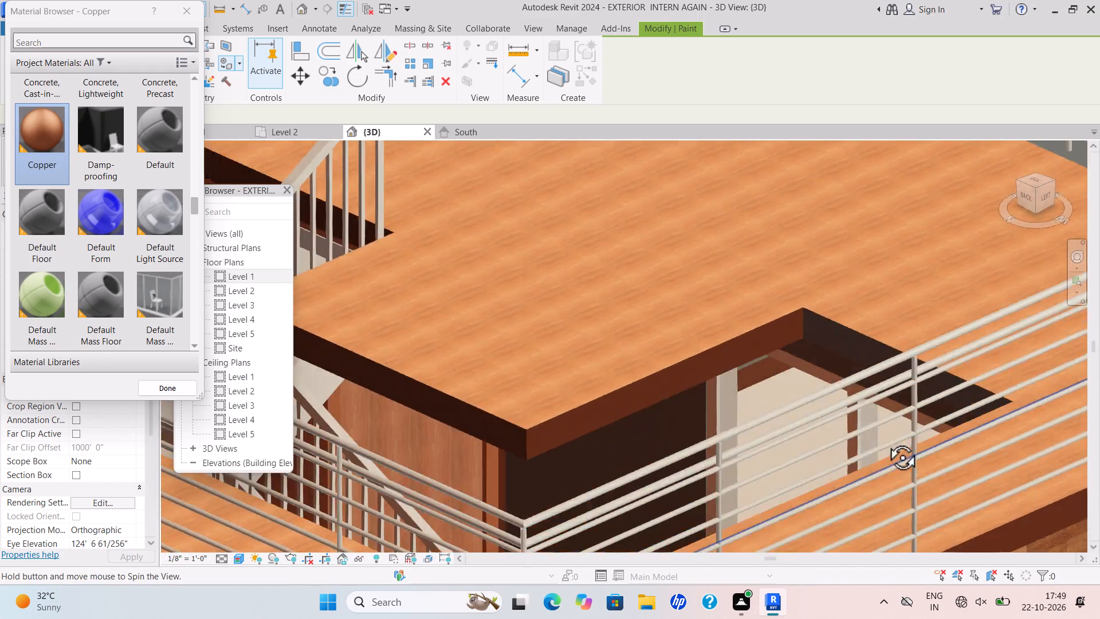
{"action": "middle_click_drag", "start_coordinate": [885, 440], "coordinate": [932, 417], "text": "shift"}
{"action": "scroll", "coordinate": [893, 301], "scroll_direction": "up", "scroll_amount": 6}
{"action": "left_click", "coordinate": [881, 267]}
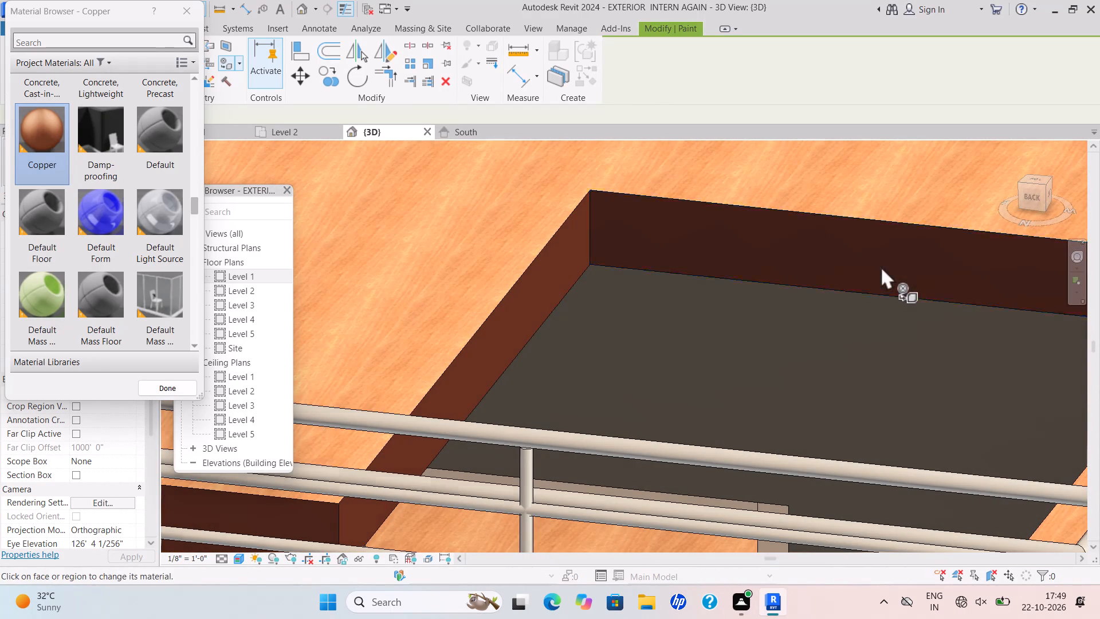
{"action": "left_click", "coordinate": [844, 346]}
Paint the adjoining stairwell wall face and the long roof slab edge above it with Copper.
{"action": "scroll", "coordinate": [838, 373], "scroll_direction": "down", "scroll_amount": 6}
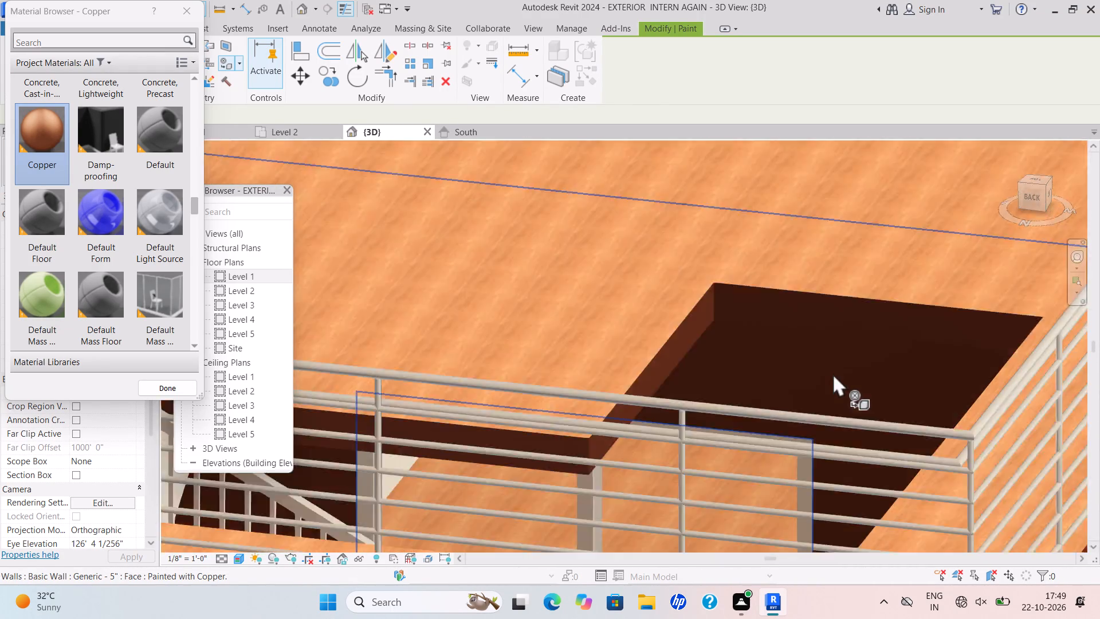
{"action": "scroll", "coordinate": [833, 374], "scroll_direction": "down", "scroll_amount": 6}
{"action": "middle_click_drag", "start_coordinate": [834, 381], "coordinate": [993, 326], "text": "shift"}
{"action": "scroll", "coordinate": [885, 296], "scroll_direction": "up", "scroll_amount": 4}
{"action": "middle_click_drag", "start_coordinate": [851, 326], "coordinate": [899, 464], "text": "shift"}
{"action": "scroll", "coordinate": [884, 447], "scroll_direction": "down", "scroll_amount": 1, "text": "shift"}
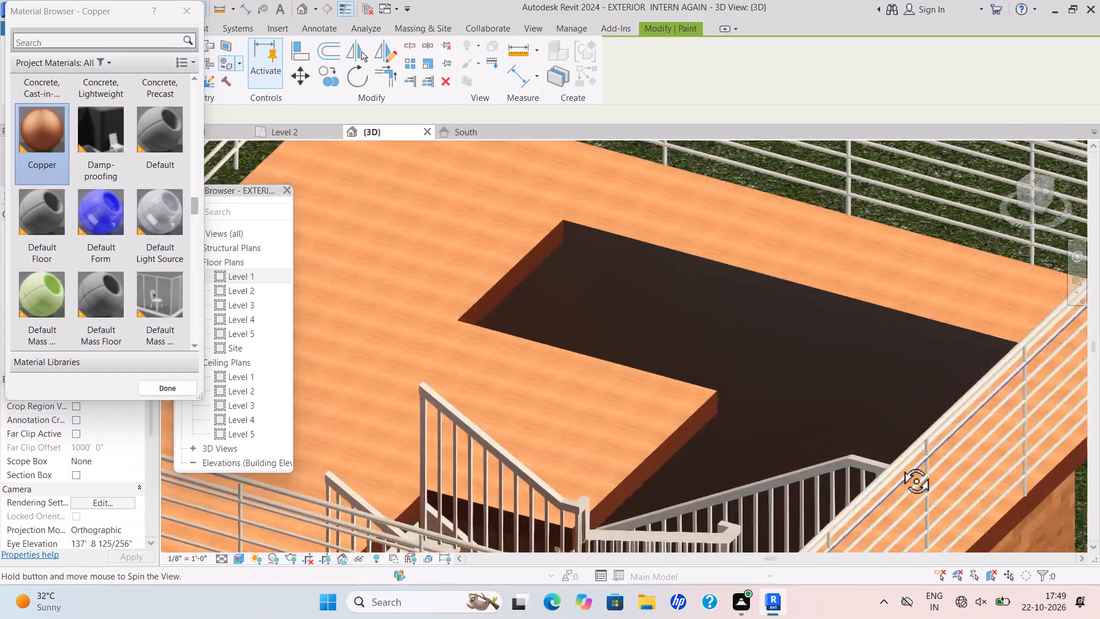
{"action": "middle_click_drag", "start_coordinate": [899, 464], "coordinate": [958, 472], "text": "shift"}
{"action": "scroll", "coordinate": [696, 268], "scroll_direction": "up", "scroll_amount": 1}
{"action": "left_click", "coordinate": [695, 267]}
{"action": "scroll", "coordinate": [711, 260], "scroll_direction": "down", "scroll_amount": 2}
{"action": "middle_click_drag", "start_coordinate": [724, 292], "coordinate": [764, 359]}
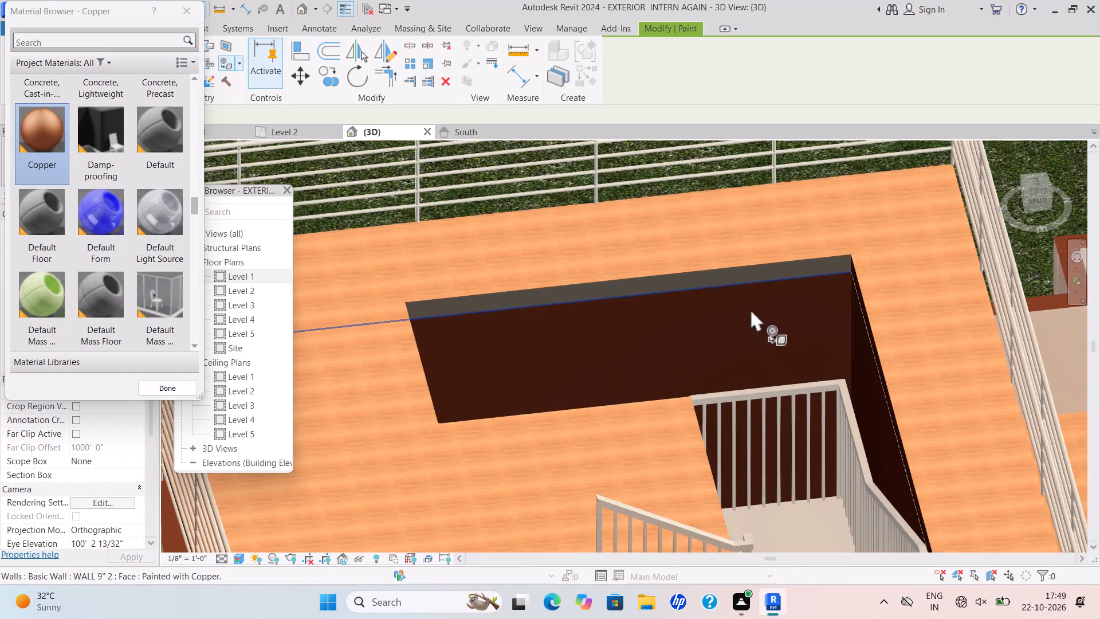
{"action": "scroll", "coordinate": [744, 295], "scroll_direction": "up", "scroll_amount": 9}
{"action": "left_click", "coordinate": [753, 276]}
Paint the unpainted parapet wall face beside the stair tower with Clad - White.
{"action": "scroll", "coordinate": [806, 275], "scroll_direction": "down", "scroll_amount": 4}
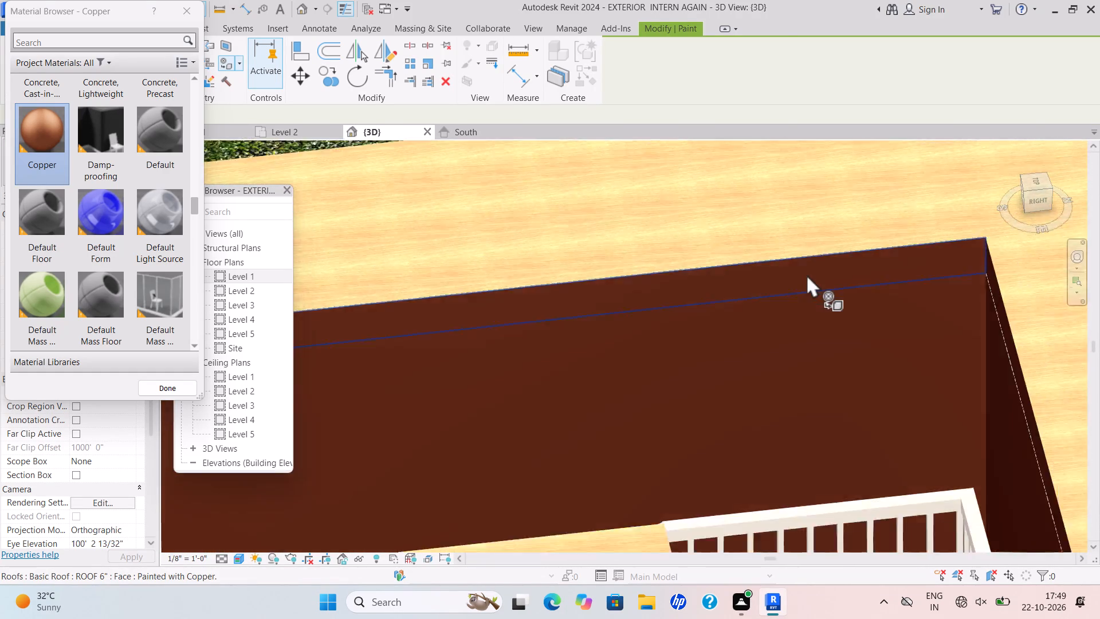
{"action": "scroll", "coordinate": [807, 275], "scroll_direction": "down", "scroll_amount": 13}
{"action": "middle_click_drag", "start_coordinate": [836, 302], "coordinate": [679, 270], "text": "shift"}
{"action": "scroll", "coordinate": [733, 341], "scroll_direction": "down", "scroll_amount": 6}
{"action": "middle_click_drag", "start_coordinate": [726, 333], "coordinate": [626, 176], "text": "shift"}
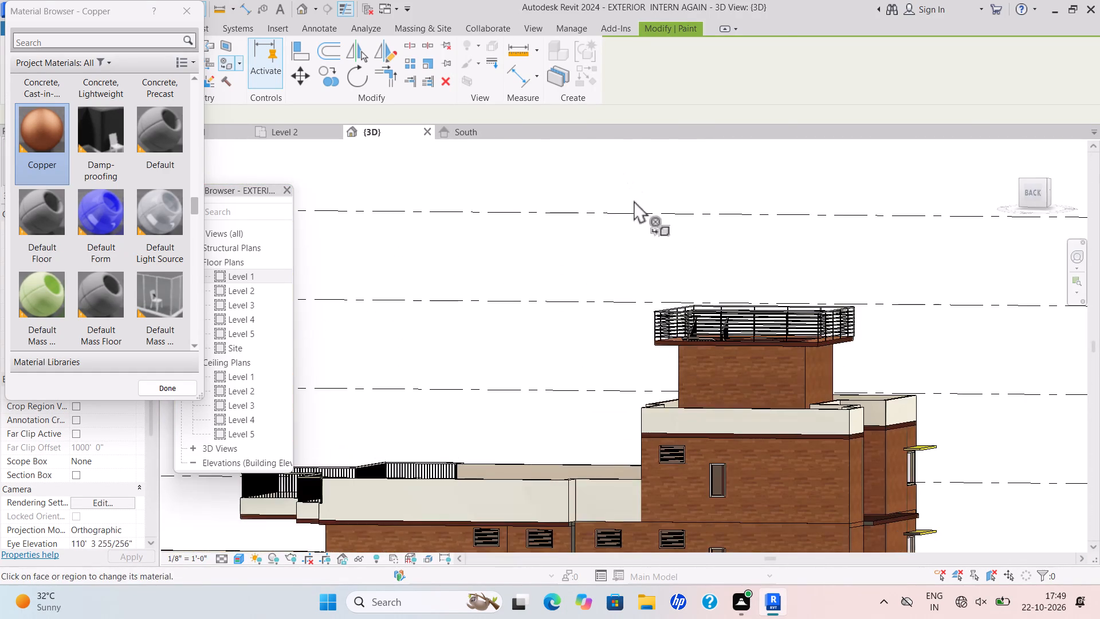
{"action": "middle_click_drag", "start_coordinate": [647, 358], "coordinate": [712, 416], "text": "shift"}
{"action": "scroll", "coordinate": [131, 221], "scroll_direction": "up", "scroll_amount": 14}
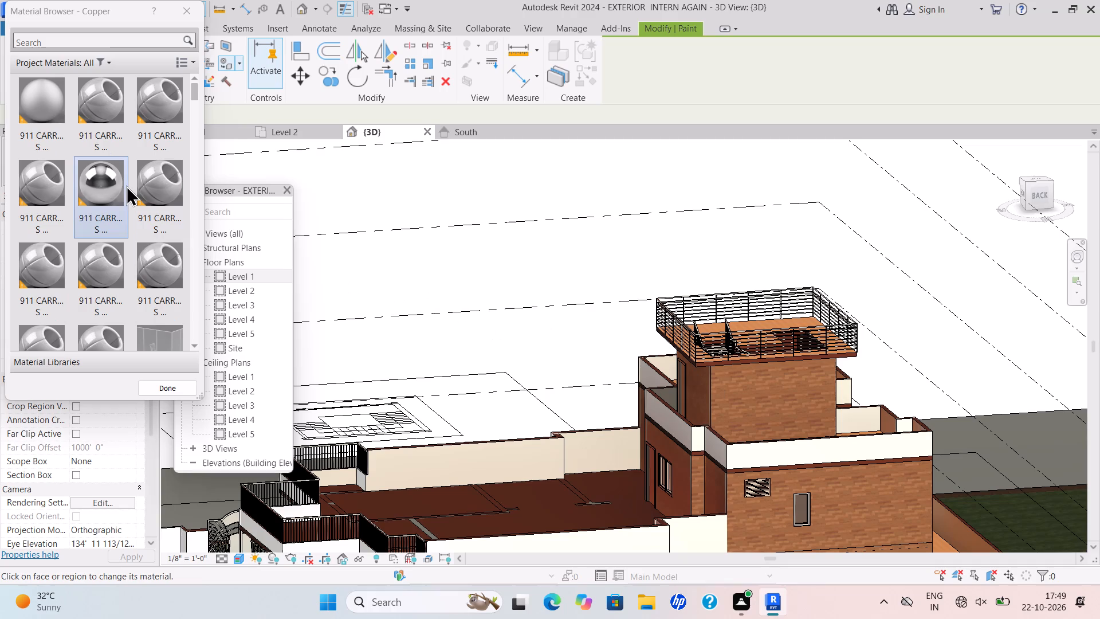
{"action": "scroll", "coordinate": [126, 185], "scroll_direction": "up", "scroll_amount": 2}
{"action": "scroll", "coordinate": [123, 180], "scroll_direction": "down", "scroll_amount": 6}
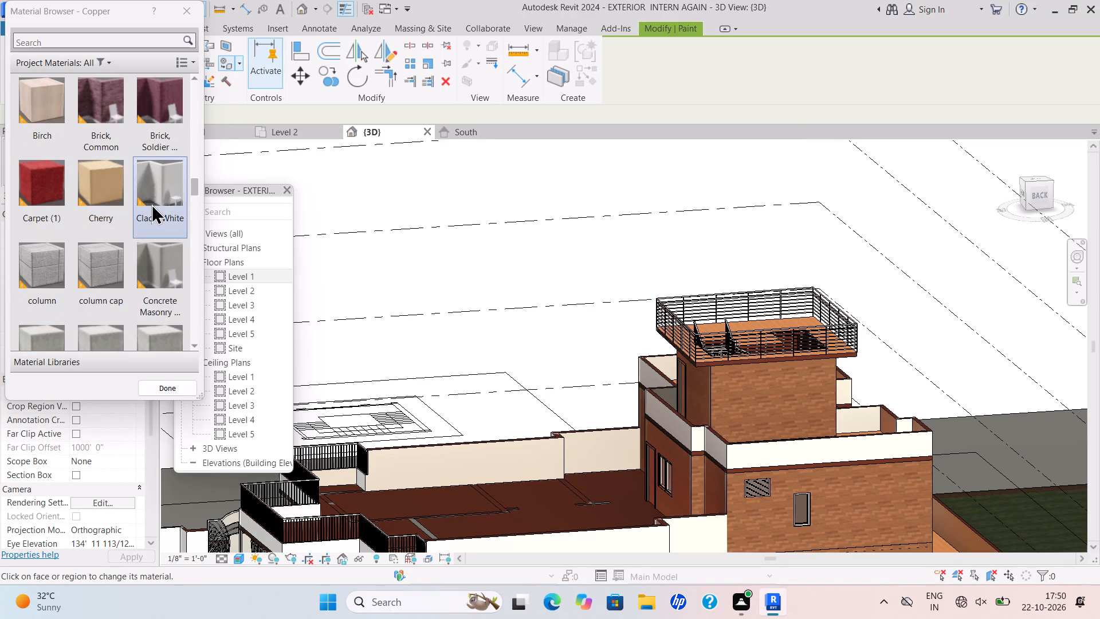
{"action": "left_click", "coordinate": [151, 203]}
{"action": "scroll", "coordinate": [659, 389], "scroll_direction": "up", "scroll_amount": 9}
{"action": "left_click", "coordinate": [669, 398]}
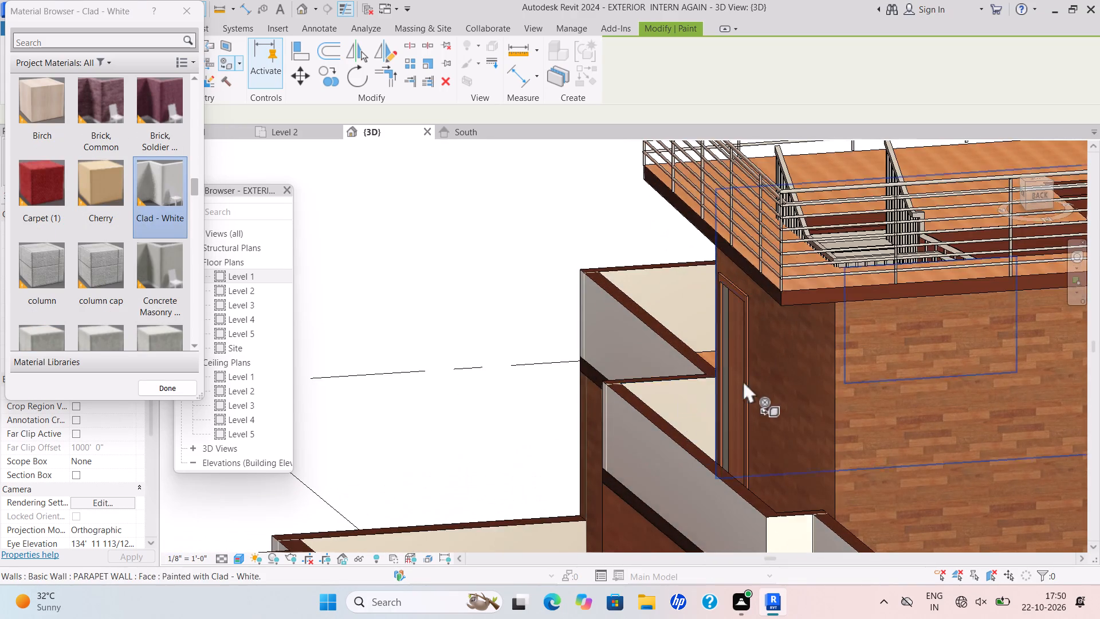
Paint the narrow return face of the upper roof's parapet wall with Clad - White.
{"action": "scroll", "coordinate": [744, 380], "scroll_direction": "up", "scroll_amount": 1}
{"action": "middle_click_drag", "start_coordinate": [745, 379], "coordinate": [685, 391], "text": "shift"}
{"action": "scroll", "coordinate": [776, 415], "scroll_direction": "down", "scroll_amount": 14}
{"action": "middle_click_drag", "start_coordinate": [772, 415], "coordinate": [527, 344], "text": "shift"}
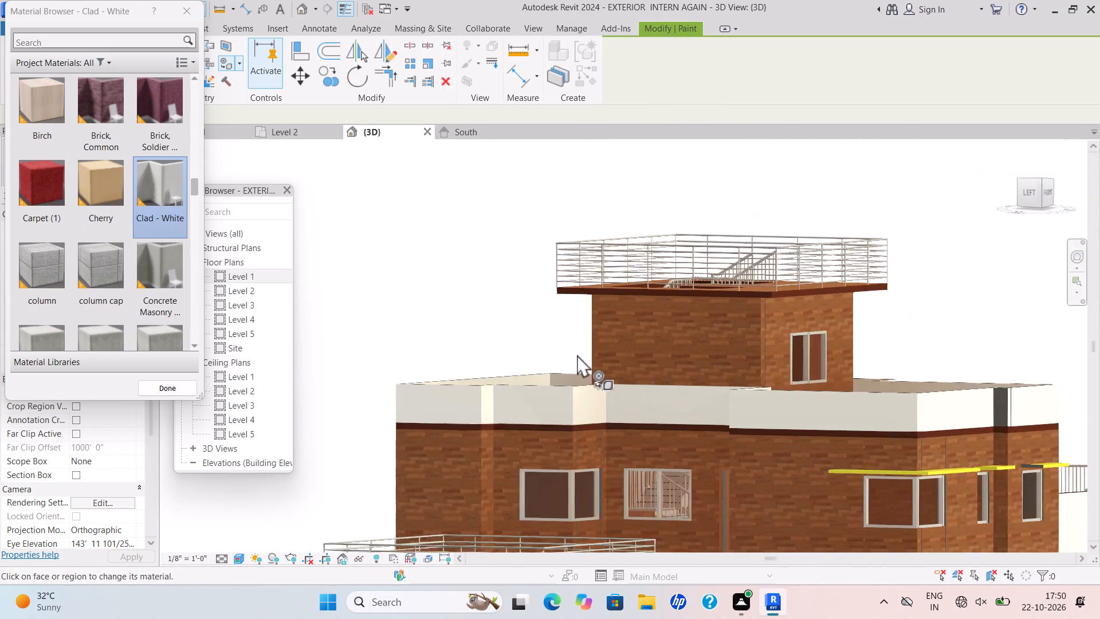
{"action": "scroll", "coordinate": [577, 354], "scroll_direction": "down", "scroll_amount": 3}
{"action": "middle_click_drag", "start_coordinate": [713, 395], "coordinate": [696, 413], "text": "shift"}
{"action": "scroll", "coordinate": [709, 396], "scroll_direction": "down", "scroll_amount": 1, "text": "shift"}
{"action": "scroll", "coordinate": [771, 361], "scroll_direction": "up", "scroll_amount": 14}
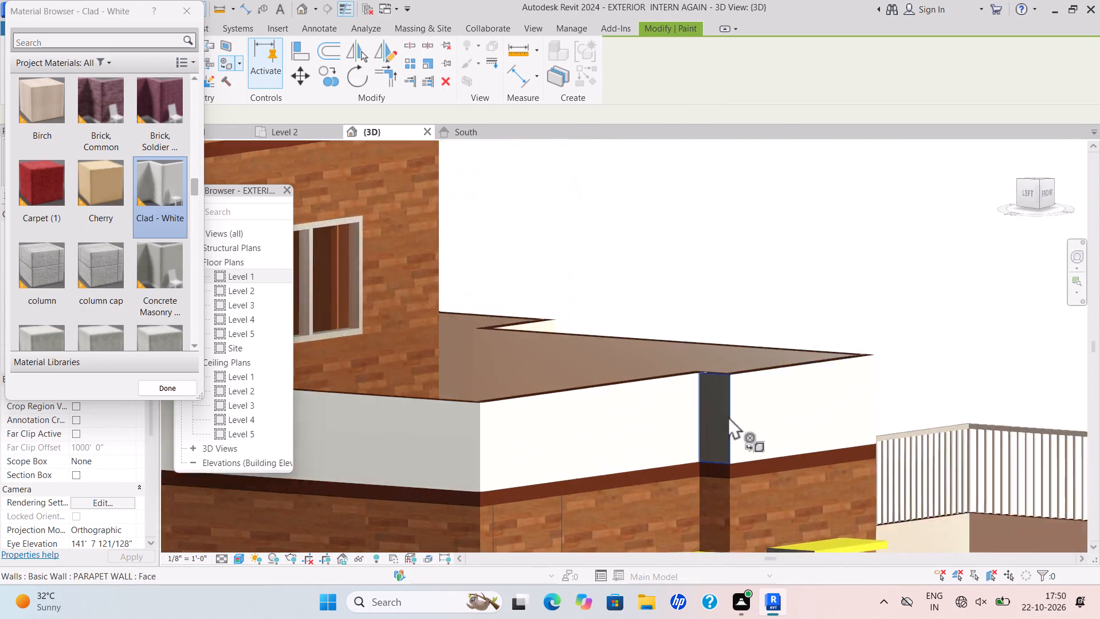
{"action": "scroll", "coordinate": [728, 416], "scroll_direction": "up", "scroll_amount": 1}
{"action": "left_click", "coordinate": [720, 420]}
Paint the large open terrace floor over the single-storey wing with Wood - Stained.
{"action": "scroll", "coordinate": [717, 420], "scroll_direction": "down", "scroll_amount": 3}
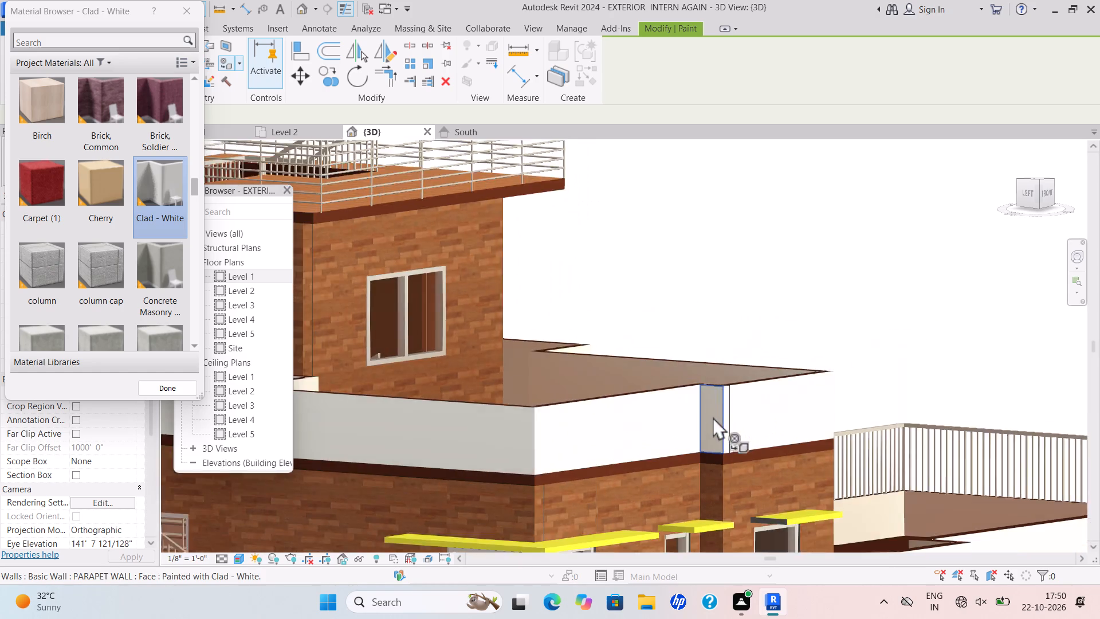
{"action": "scroll", "coordinate": [713, 417], "scroll_direction": "down", "scroll_amount": 12}
{"action": "middle_click_drag", "start_coordinate": [753, 411], "coordinate": [677, 455], "text": "shift"}
{"action": "scroll", "coordinate": [717, 452], "scroll_direction": "down", "scroll_amount": 2}
{"action": "middle_click_drag", "start_coordinate": [713, 450], "coordinate": [712, 450]}
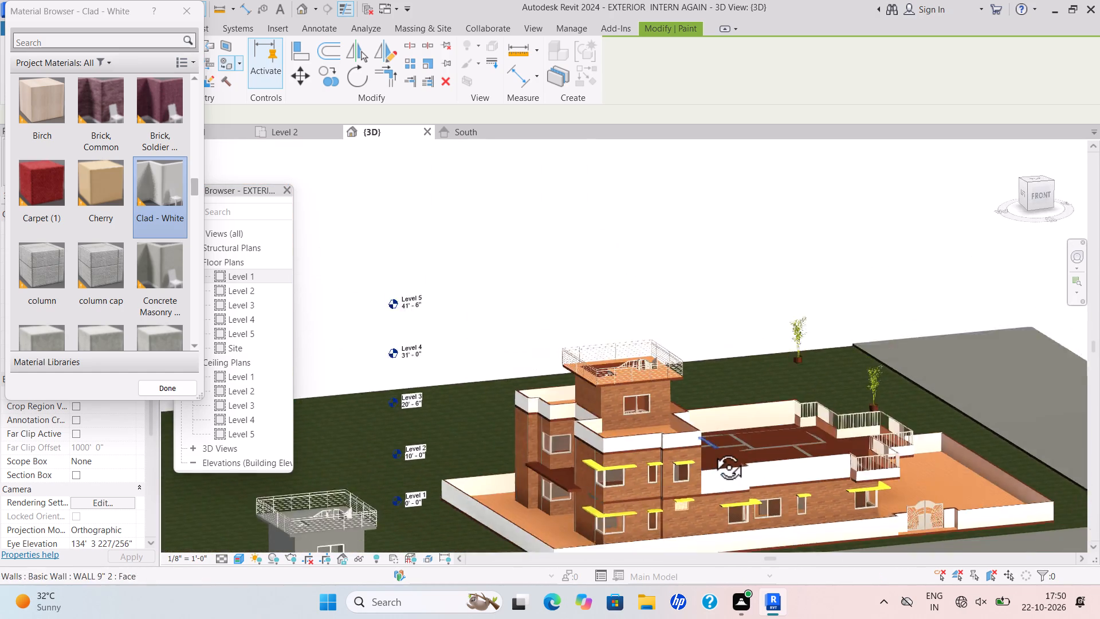
{"action": "middle_click_drag", "start_coordinate": [712, 450], "coordinate": [586, 468]}
{"action": "scroll", "coordinate": [683, 483], "scroll_direction": "down", "scroll_amount": 2}
{"action": "middle_click_drag", "start_coordinate": [674, 479], "coordinate": [624, 361]}
{"action": "middle_click_drag", "start_coordinate": [720, 430], "coordinate": [710, 369], "text": "shift"}
{"action": "scroll", "coordinate": [714, 335], "scroll_direction": "up", "scroll_amount": 4}
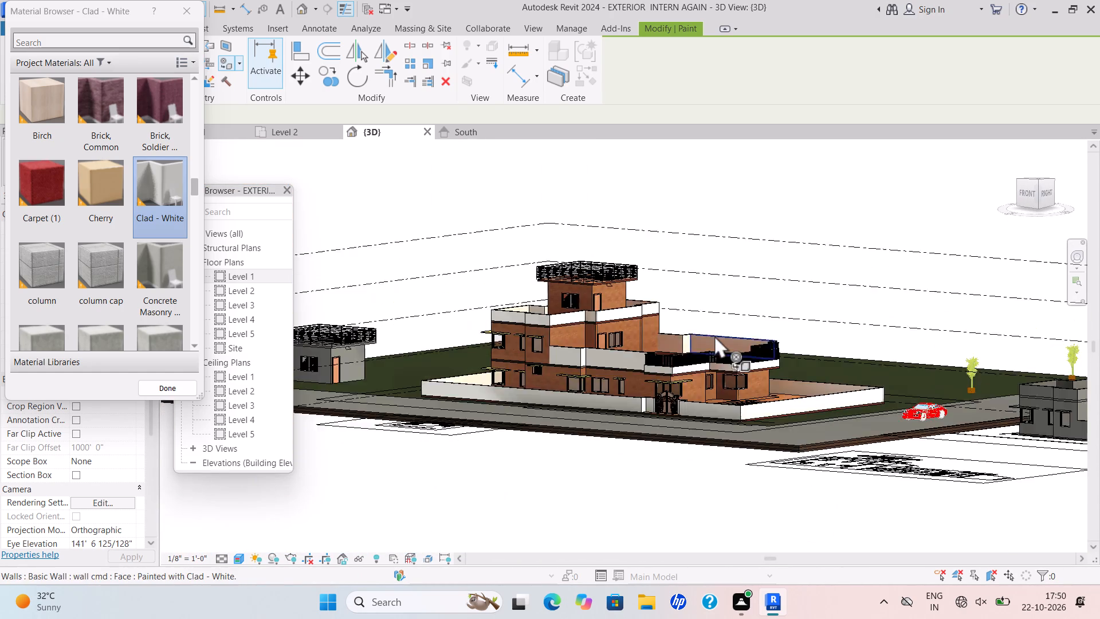
{"action": "scroll", "coordinate": [714, 335], "scroll_direction": "up", "scroll_amount": 1}
{"action": "middle_click_drag", "start_coordinate": [672, 404], "coordinate": [824, 398], "text": "shift"}
{"action": "scroll", "coordinate": [824, 398], "scroll_direction": "down", "scroll_amount": 1, "text": "shift"}
{"action": "middle_click_drag", "start_coordinate": [875, 387], "coordinate": [834, 553], "text": "shift"}
{"action": "scroll", "coordinate": [848, 481], "scroll_direction": "down", "scroll_amount": 1, "text": "shift"}
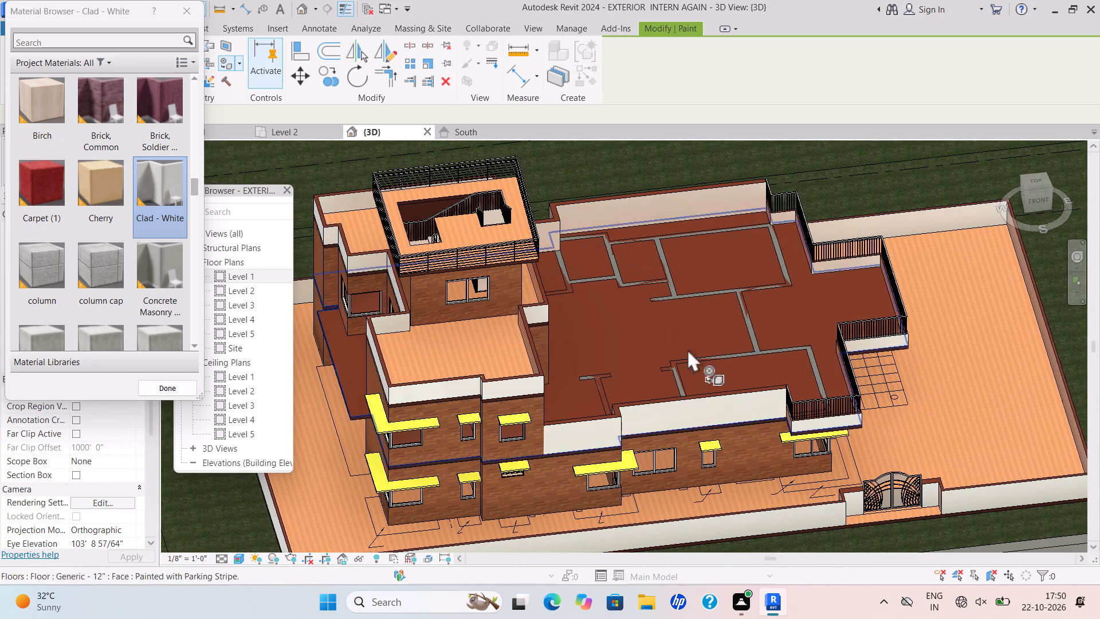
{"action": "scroll", "coordinate": [121, 222], "scroll_direction": "down", "scroll_amount": 16}
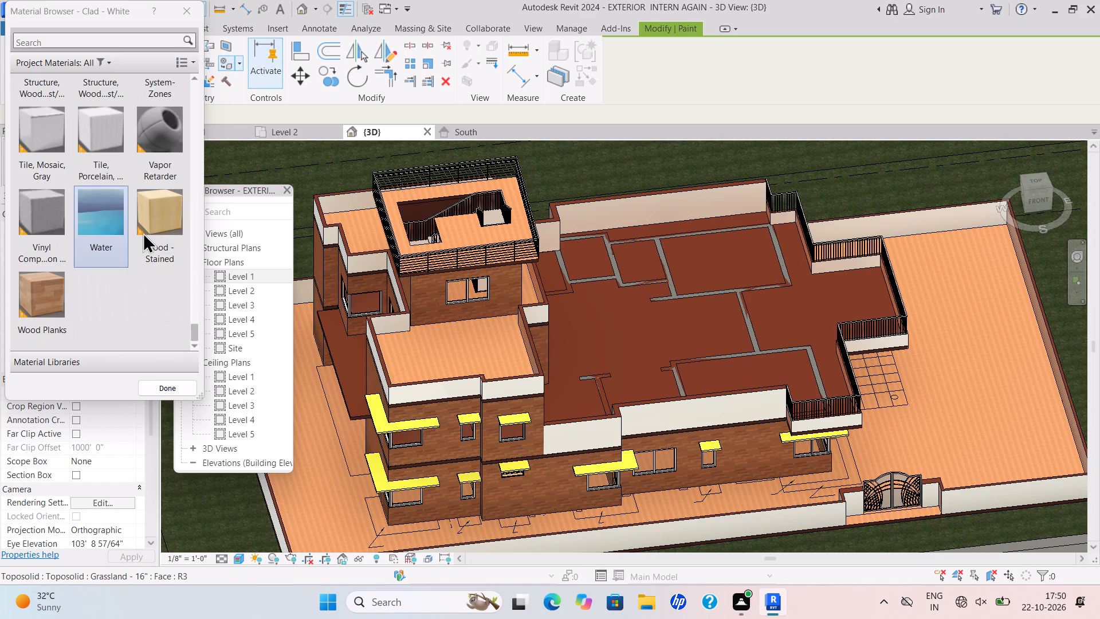
{"action": "left_click", "coordinate": [143, 231]}
{"action": "left_click", "coordinate": [766, 343]}
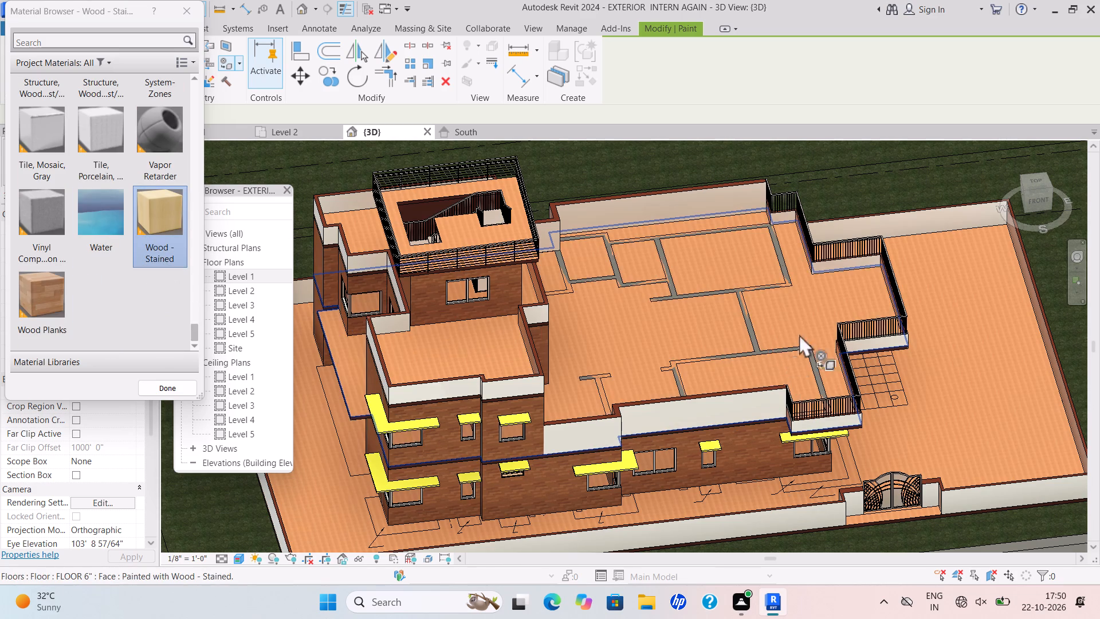
Examine the house's front elevation and surroundings for faces that still need paint.
{"action": "scroll", "coordinate": [812, 330], "scroll_direction": "down", "scroll_amount": 6}
{"action": "middle_click_drag", "start_coordinate": [853, 370], "coordinate": [795, 252]}
{"action": "scroll", "coordinate": [795, 261], "scroll_direction": "up", "scroll_amount": 7, "text": "shift"}
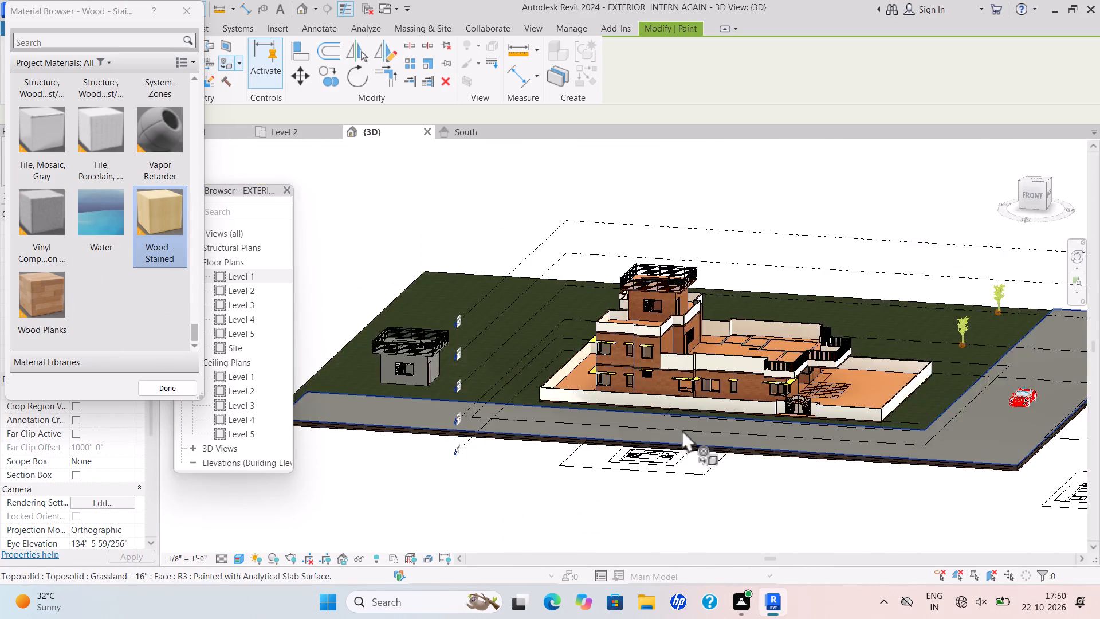
{"action": "scroll", "coordinate": [682, 429], "scroll_direction": "up", "scroll_amount": 1, "text": "shift"}
{"action": "scroll", "coordinate": [764, 339], "scroll_direction": "up", "scroll_amount": 5}
{"action": "middle_click_drag", "start_coordinate": [764, 335], "coordinate": [525, 410]}
{"action": "scroll", "coordinate": [531, 410], "scroll_direction": "down", "scroll_amount": 3}
{"action": "middle_click_drag", "start_coordinate": [602, 402], "coordinate": [656, 355], "text": "shift"}
{"action": "scroll", "coordinate": [618, 381], "scroll_direction": "down", "scroll_amount": 1, "text": "shift"}
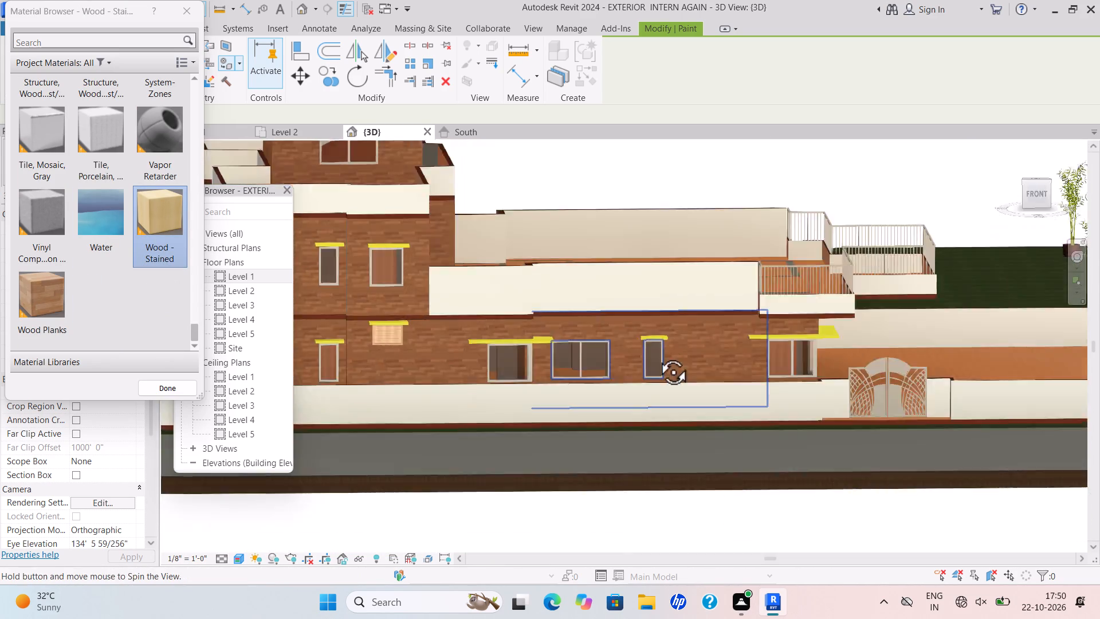
{"action": "middle_click_drag", "start_coordinate": [656, 355], "coordinate": [678, 340], "text": "shift"}
{"action": "scroll", "coordinate": [693, 342], "scroll_direction": "down", "scroll_amount": 1}
{"action": "middle_click_drag", "start_coordinate": [694, 346], "coordinate": [679, 390]}
{"action": "scroll", "coordinate": [735, 455], "scroll_direction": "down", "scroll_amount": 4}
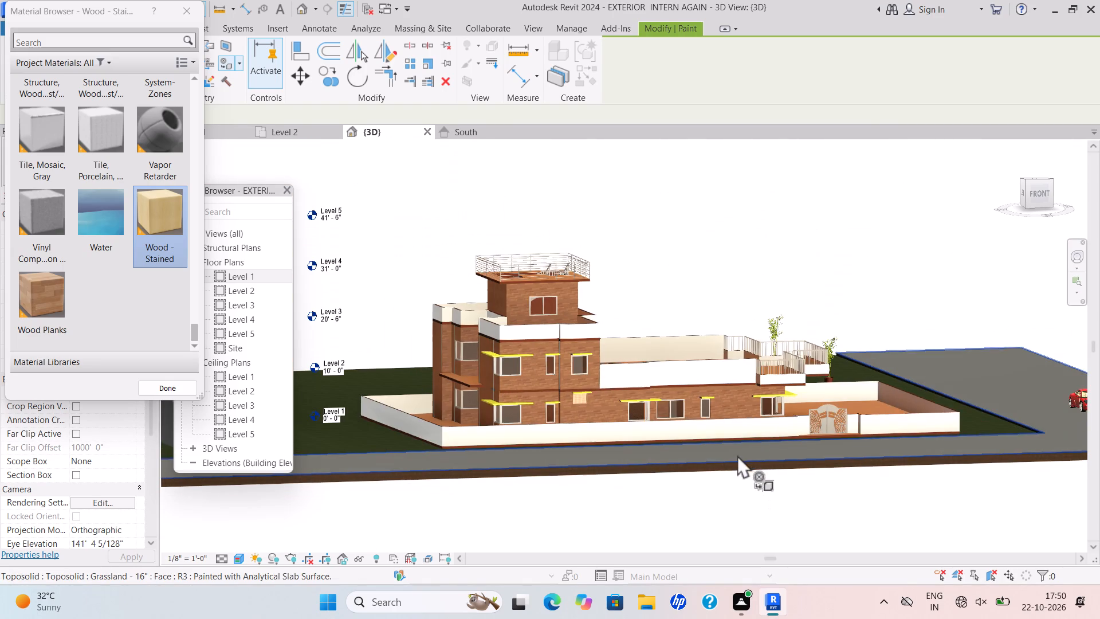
{"action": "scroll", "coordinate": [532, 350], "scroll_direction": "up", "scroll_amount": 1}
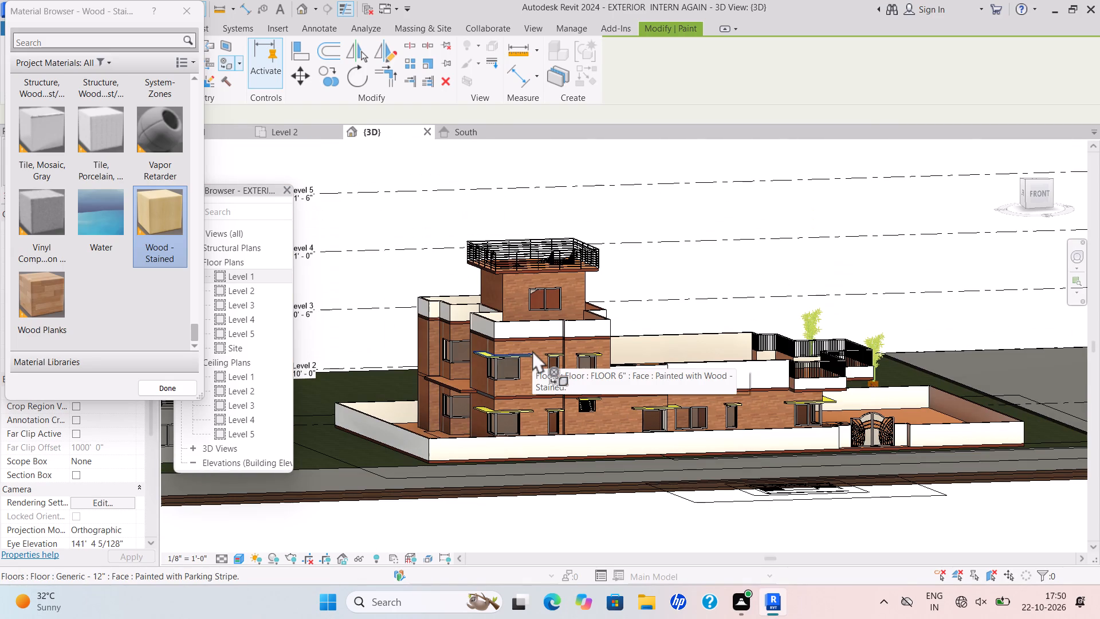
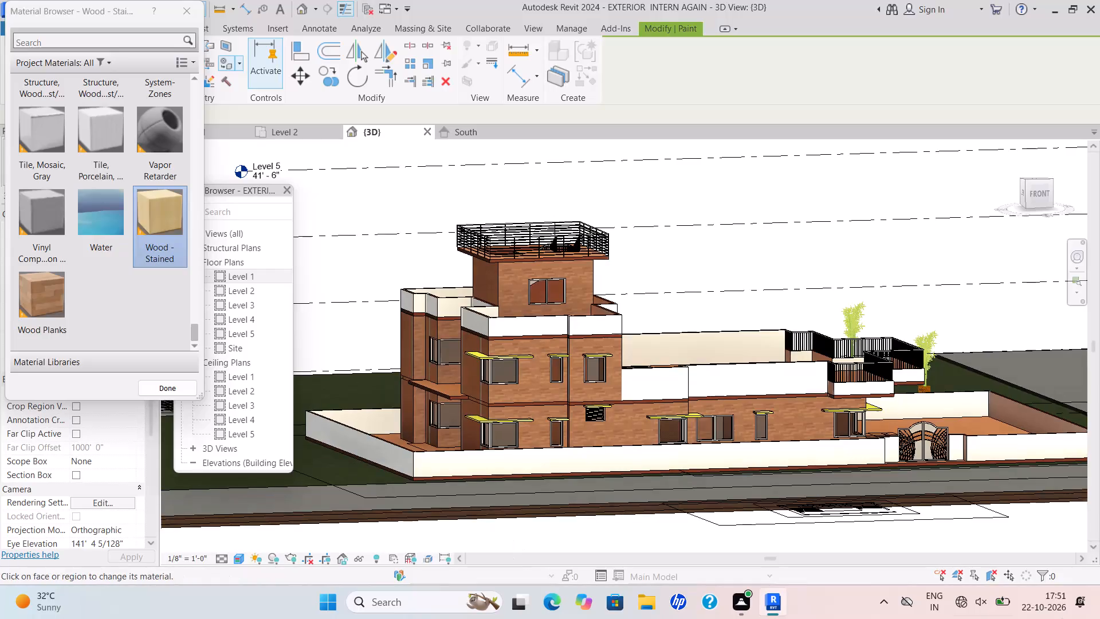
Examine the house from the gate side and from above its terrace and front courtyard for faces that still need paint.
{"action": "scroll", "coordinate": [1085, 83], "scroll_direction": "down", "scroll_amount": 2}
{"action": "scroll", "coordinate": [791, 267], "scroll_direction": "down", "scroll_amount": 6}
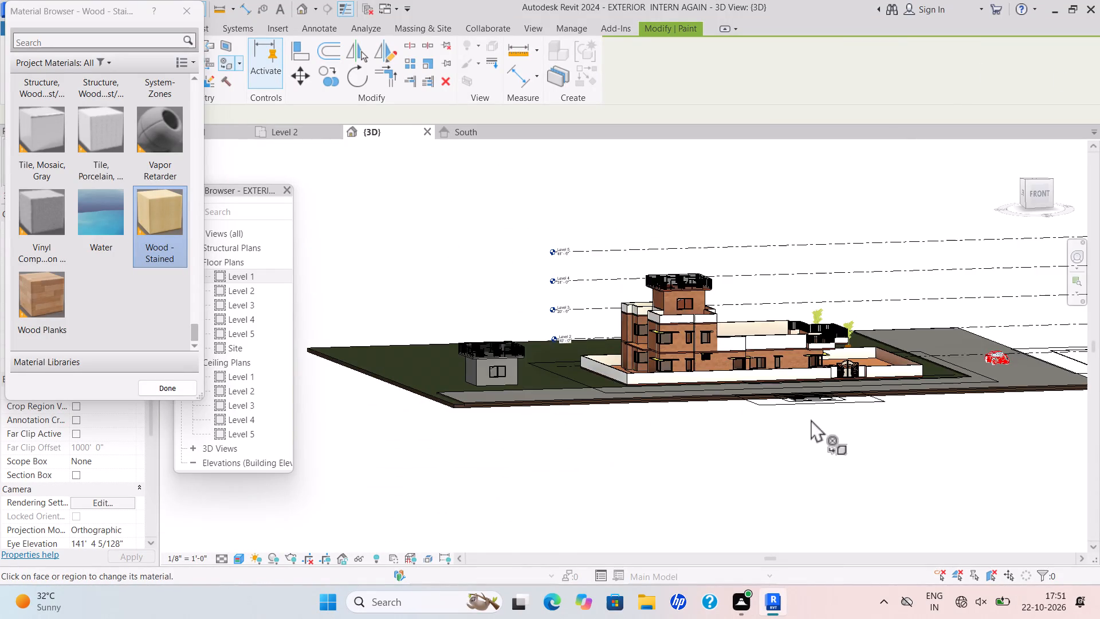
{"action": "scroll", "coordinate": [811, 419], "scroll_direction": "up", "scroll_amount": 3}
{"action": "middle_click_drag", "start_coordinate": [833, 431], "coordinate": [805, 493]}
{"action": "scroll", "coordinate": [831, 434], "scroll_direction": "down", "scroll_amount": 1}
{"action": "scroll", "coordinate": [809, 488], "scroll_direction": "down", "scroll_amount": 1}
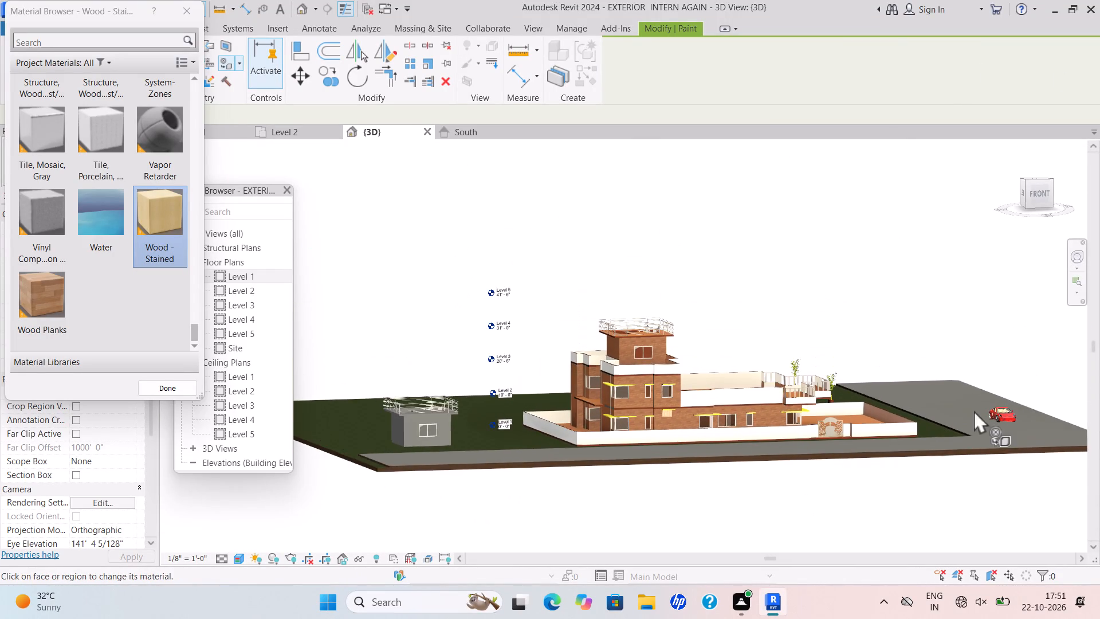
{"action": "scroll", "coordinate": [974, 409], "scroll_direction": "up", "scroll_amount": 4}
{"action": "scroll", "coordinate": [721, 403], "scroll_direction": "down", "scroll_amount": 1}
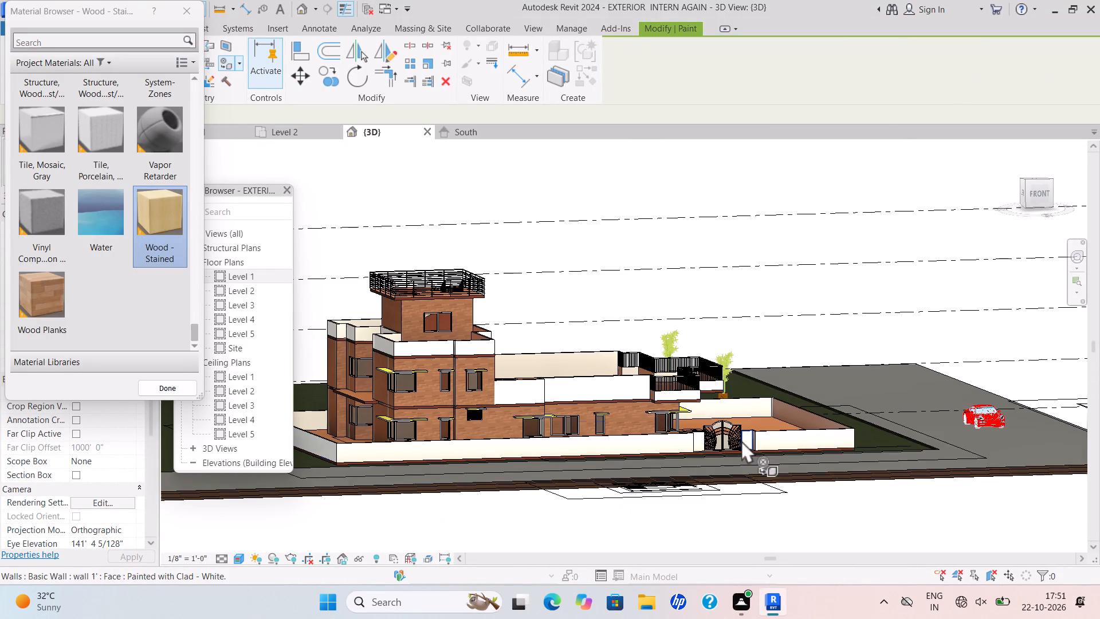
{"action": "scroll", "coordinate": [751, 463], "scroll_direction": "down", "scroll_amount": 1, "text": "shift"}
{"action": "middle_click_drag", "start_coordinate": [751, 463], "coordinate": [605, 475], "text": "shift"}
{"action": "middle_click_drag", "start_coordinate": [592, 483], "coordinate": [567, 522]}
{"action": "scroll", "coordinate": [567, 522], "scroll_direction": "down", "scroll_amount": 1, "text": "shift"}
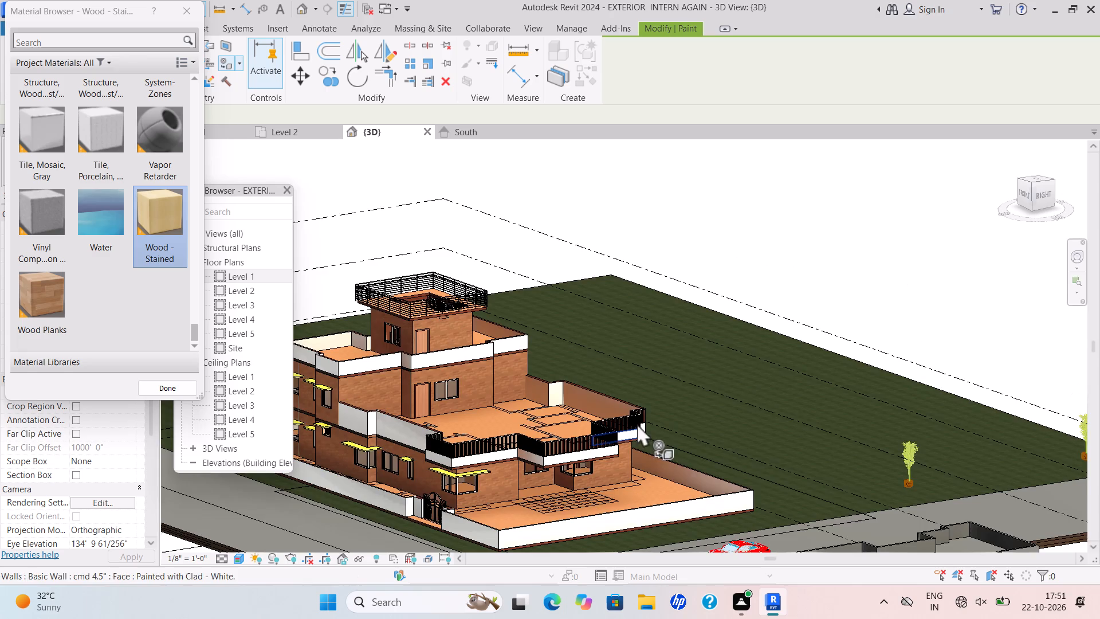
{"action": "middle_click_drag", "start_coordinate": [644, 416], "coordinate": [779, 251]}
{"action": "scroll", "coordinate": [658, 394], "scroll_direction": "down", "scroll_amount": 2}
{"action": "middle_click_drag", "start_coordinate": [768, 305], "coordinate": [747, 410], "text": "shift"}
{"action": "scroll", "coordinate": [730, 335], "scroll_direction": "up", "scroll_amount": 4}
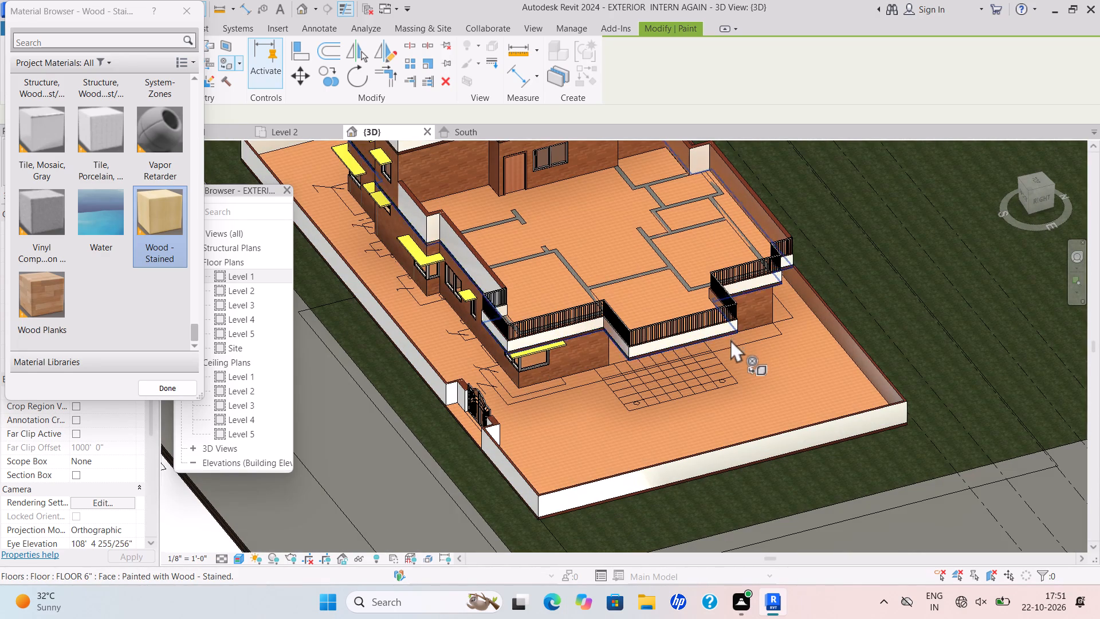
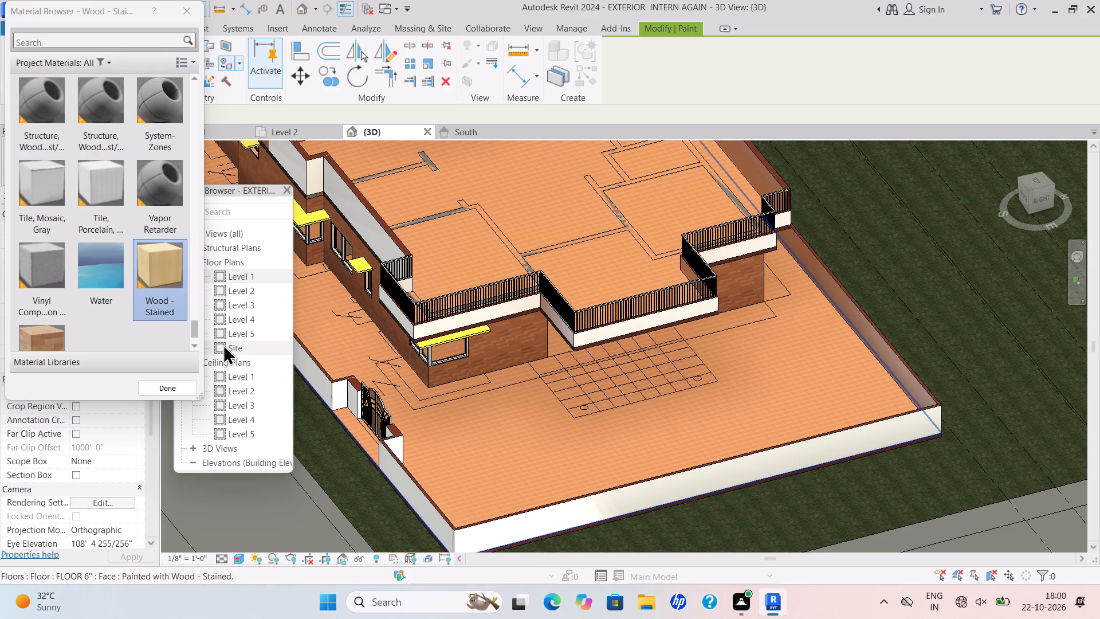
Examine the house from the terrace side round to the front facade for unpainted faces, then end the Paint command.
{"action": "scroll", "coordinate": [244, 127], "scroll_direction": "down", "scroll_amount": 5}
{"action": "scroll", "coordinate": [560, 300], "scroll_direction": "down", "scroll_amount": 3}
{"action": "scroll", "coordinate": [547, 379], "scroll_direction": "down", "scroll_amount": 1}
{"action": "middle_click_drag", "start_coordinate": [553, 378], "coordinate": [727, 338], "text": "shift"}
{"action": "scroll", "coordinate": [550, 378], "scroll_direction": "down", "scroll_amount": 1}
{"action": "scroll", "coordinate": [706, 318], "scroll_direction": "up", "scroll_amount": 8}
{"action": "middle_click_drag", "start_coordinate": [725, 256], "coordinate": [721, 236], "text": "shift"}
{"action": "middle_click_drag", "start_coordinate": [720, 228], "coordinate": [719, 220], "text": "shift"}
{"action": "scroll", "coordinate": [741, 215], "scroll_direction": "up", "scroll_amount": 3}
{"action": "middle_click_drag", "start_coordinate": [780, 231], "coordinate": [722, 262], "text": "shift"}
{"action": "middle_click_drag", "start_coordinate": [720, 250], "coordinate": [803, 189]}
{"action": "middle_click_drag", "start_coordinate": [718, 272], "coordinate": [711, 345]}
{"action": "scroll", "coordinate": [711, 345], "scroll_direction": "down", "scroll_amount": 1}
{"action": "scroll", "coordinate": [753, 389], "scroll_direction": "down", "scroll_amount": 7}
{"action": "middle_click_drag", "start_coordinate": [753, 449], "coordinate": [748, 484]}
{"action": "middle_click", "coordinate": [746, 491]}
{"action": "scroll", "coordinate": [741, 451], "scroll_direction": "down", "scroll_amount": 2}
{"action": "middle_click_drag", "start_coordinate": [742, 450], "coordinate": [742, 482]}
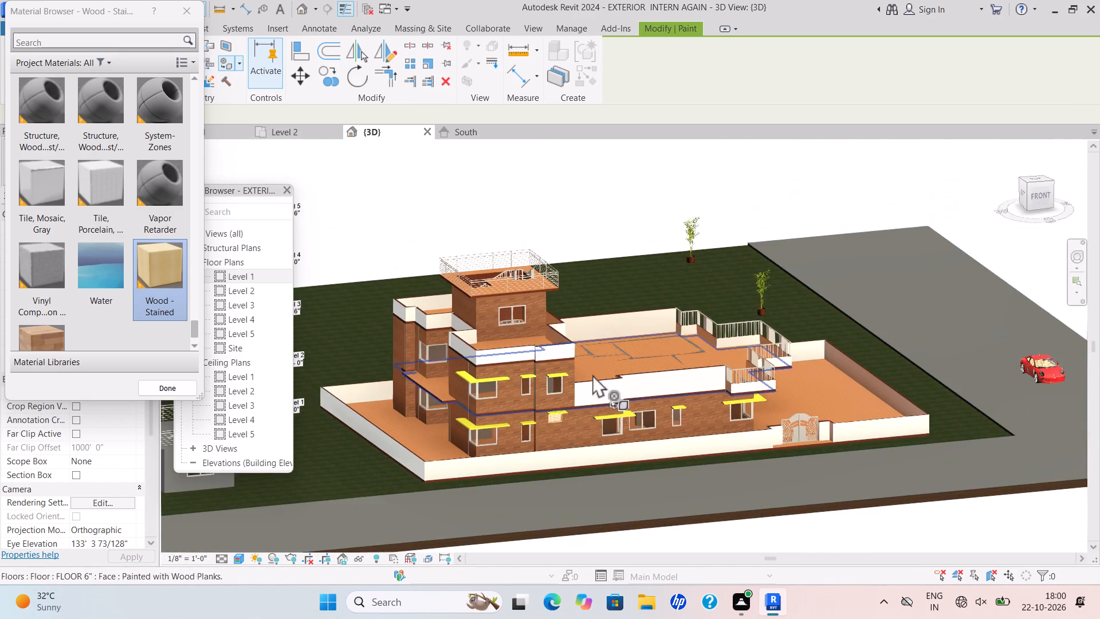
{"action": "scroll", "coordinate": [550, 362], "scroll_direction": "up", "scroll_amount": 4}
{"action": "scroll", "coordinate": [655, 334], "scroll_direction": "up", "scroll_amount": 4}
{"action": "scroll", "coordinate": [845, 330], "scroll_direction": "down", "scroll_amount": 6}
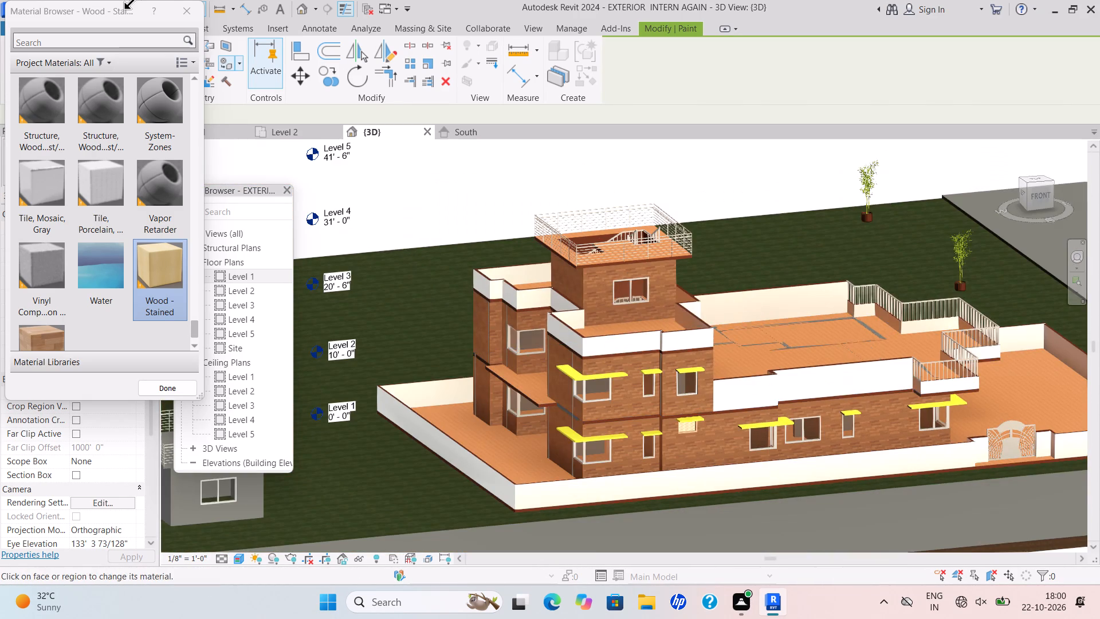
{"action": "left_click", "coordinate": [192, 6]}
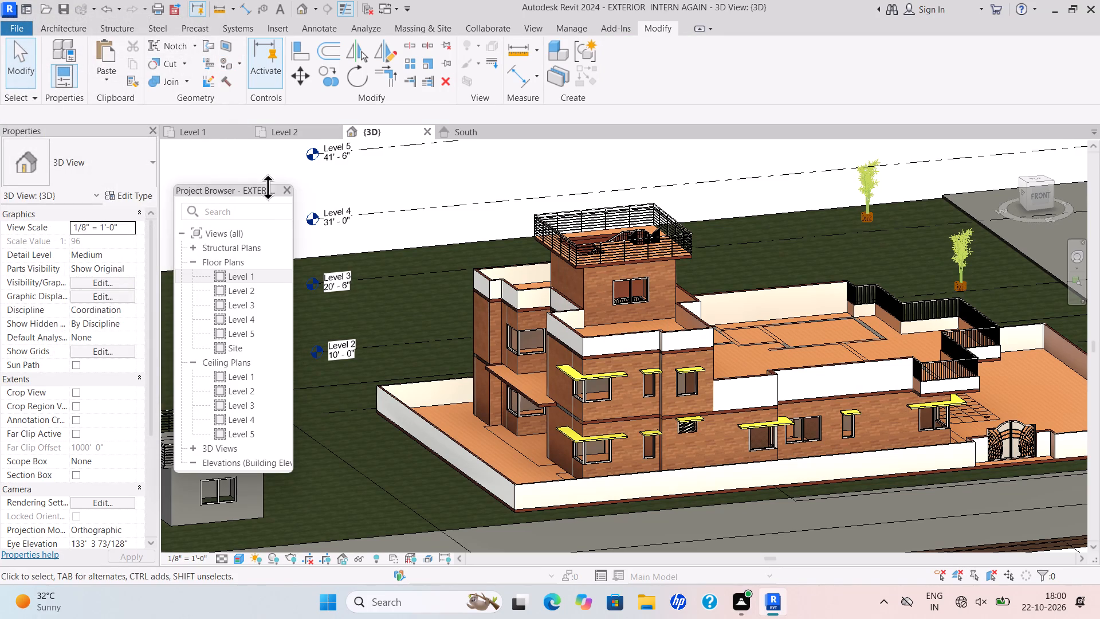
Examine the painted front facade, yellow window shades, parapets, terrace floor and balcony railings from close up and above.
{"action": "scroll", "coordinate": [753, 375], "scroll_direction": "up", "scroll_amount": 4}
{"action": "scroll", "coordinate": [339, 492], "scroll_direction": "up", "scroll_amount": 3}
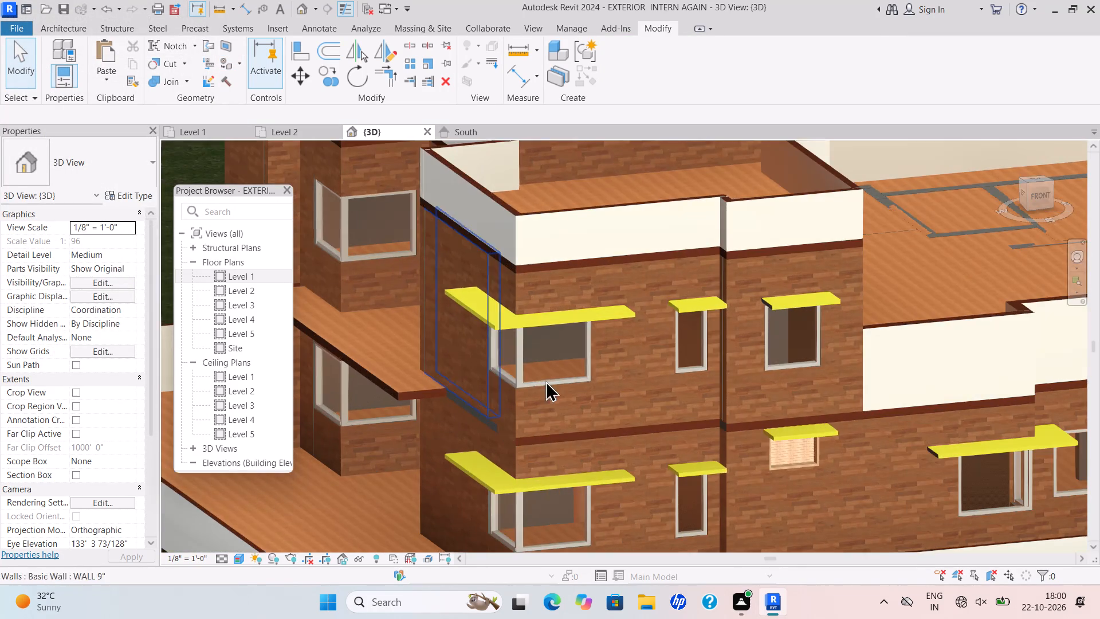
{"action": "scroll", "coordinate": [643, 340], "scroll_direction": "down", "scroll_amount": 6}
{"action": "scroll", "coordinate": [699, 359], "scroll_direction": "down", "scroll_amount": 1}
{"action": "scroll", "coordinate": [969, 397], "scroll_direction": "down", "scroll_amount": 1, "text": "shift"}
{"action": "middle_click_drag", "start_coordinate": [963, 398], "coordinate": [731, 452], "text": "shift"}
{"action": "scroll", "coordinate": [725, 441], "scroll_direction": "up", "scroll_amount": 5}
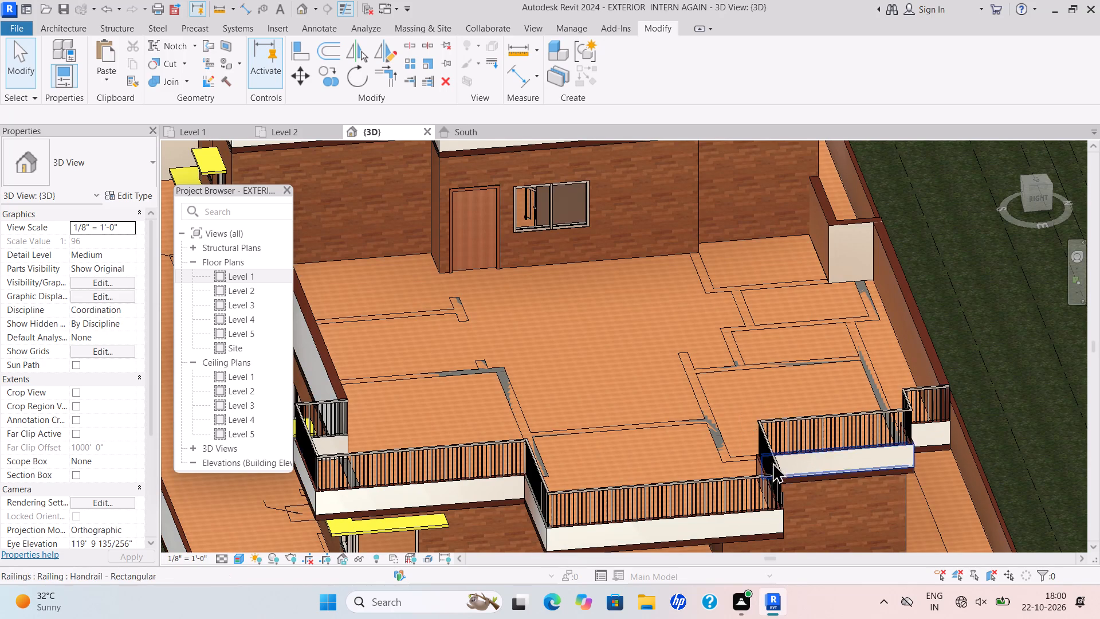
{"action": "scroll", "coordinate": [789, 464], "scroll_direction": "down", "scroll_amount": 3}
{"action": "middle_click_drag", "start_coordinate": [793, 464], "coordinate": [1009, 364], "text": "shift"}
{"action": "scroll", "coordinate": [1028, 344], "scroll_direction": "up", "scroll_amount": 1}
{"action": "scroll", "coordinate": [977, 369], "scroll_direction": "up", "scroll_amount": 1}
{"action": "middle_click_drag", "start_coordinate": [961, 385], "coordinate": [744, 489]}
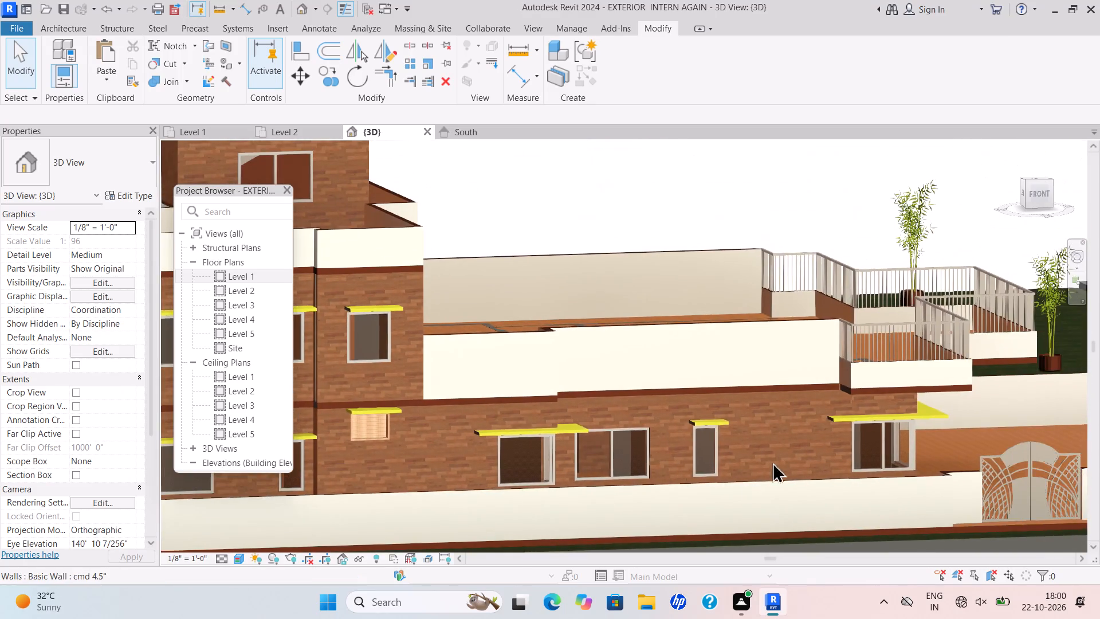
{"action": "middle_click_drag", "start_coordinate": [1008, 387], "coordinate": [913, 441], "text": "shift"}
{"action": "middle_click_drag", "start_coordinate": [880, 429], "coordinate": [1066, 381]}
{"action": "scroll", "coordinate": [1062, 383], "scroll_direction": "down", "scroll_amount": 1}
{"action": "scroll", "coordinate": [1066, 381], "scroll_direction": "up", "scroll_amount": 1}
{"action": "middle_click_drag", "start_coordinate": [899, 416], "coordinate": [964, 421], "text": "shift"}
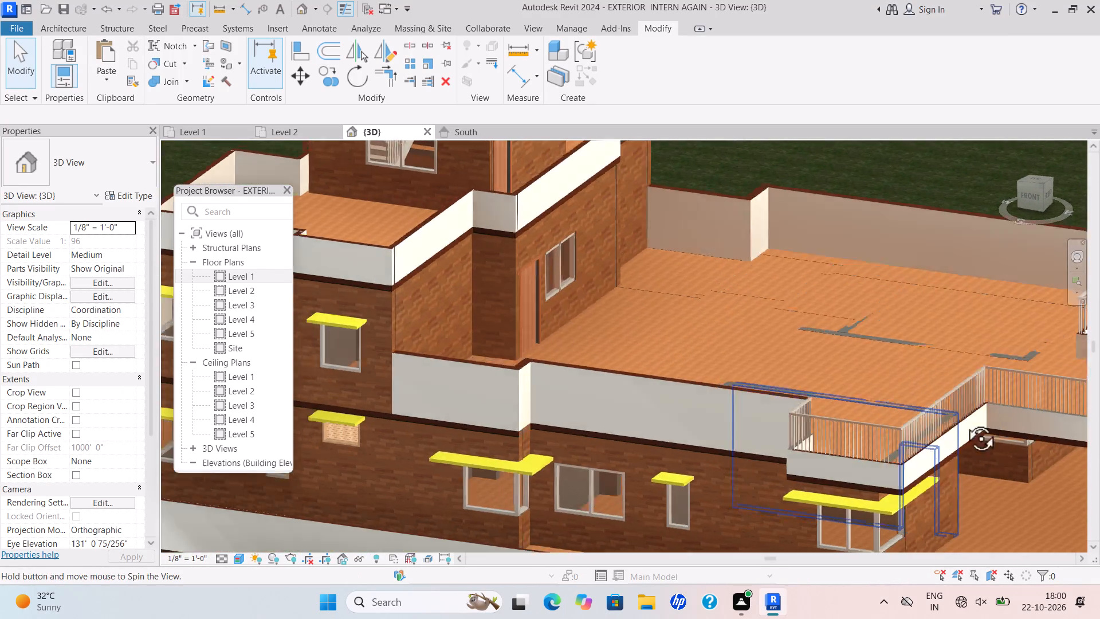
{"action": "middle_click_drag", "start_coordinate": [964, 421], "coordinate": [1006, 411], "text": "shift"}
{"action": "scroll", "coordinate": [1005, 411], "scroll_direction": "down", "scroll_amount": 1, "text": "shift"}
{"action": "middle_click_drag", "start_coordinate": [938, 416], "coordinate": [708, 491], "text": "shift"}
{"action": "scroll", "coordinate": [671, 502], "scroll_direction": "down", "scroll_amount": 5}
{"action": "middle_click_drag", "start_coordinate": [679, 498], "coordinate": [836, 421]}
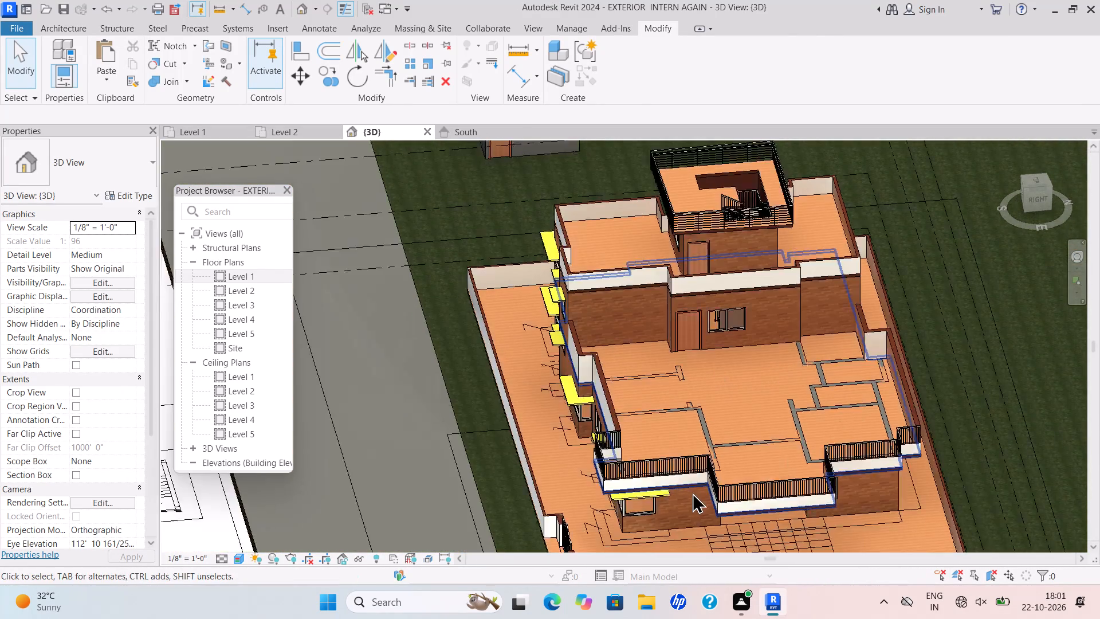
{"action": "scroll", "coordinate": [690, 491], "scroll_direction": "up", "scroll_amount": 5}
{"action": "scroll", "coordinate": [694, 461], "scroll_direction": "down", "scroll_amount": 2}
{"action": "scroll", "coordinate": [690, 471], "scroll_direction": "up", "scroll_amount": 2}
{"action": "scroll", "coordinate": [553, 472], "scroll_direction": "up", "scroll_amount": 2}
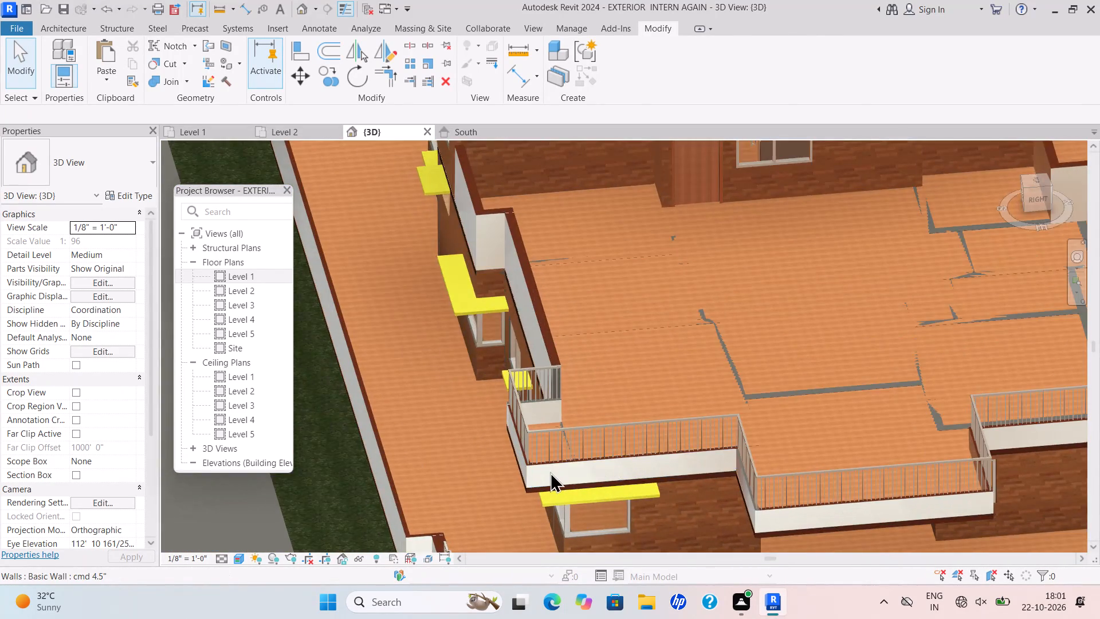
{"action": "scroll", "coordinate": [550, 472], "scroll_direction": "up", "scroll_amount": 3}
{"action": "scroll", "coordinate": [624, 424], "scroll_direction": "down", "scroll_amount": 2}
Examine the compound wall, road, lawn and detached stair block around the house, ending at the wall's front corner.
{"action": "middle_click_drag", "start_coordinate": [632, 425], "coordinate": [917, 356], "text": "shift"}
{"action": "scroll", "coordinate": [900, 336], "scroll_direction": "down", "scroll_amount": 8}
{"action": "middle_click_drag", "start_coordinate": [1034, 292], "coordinate": [1099, 281]}
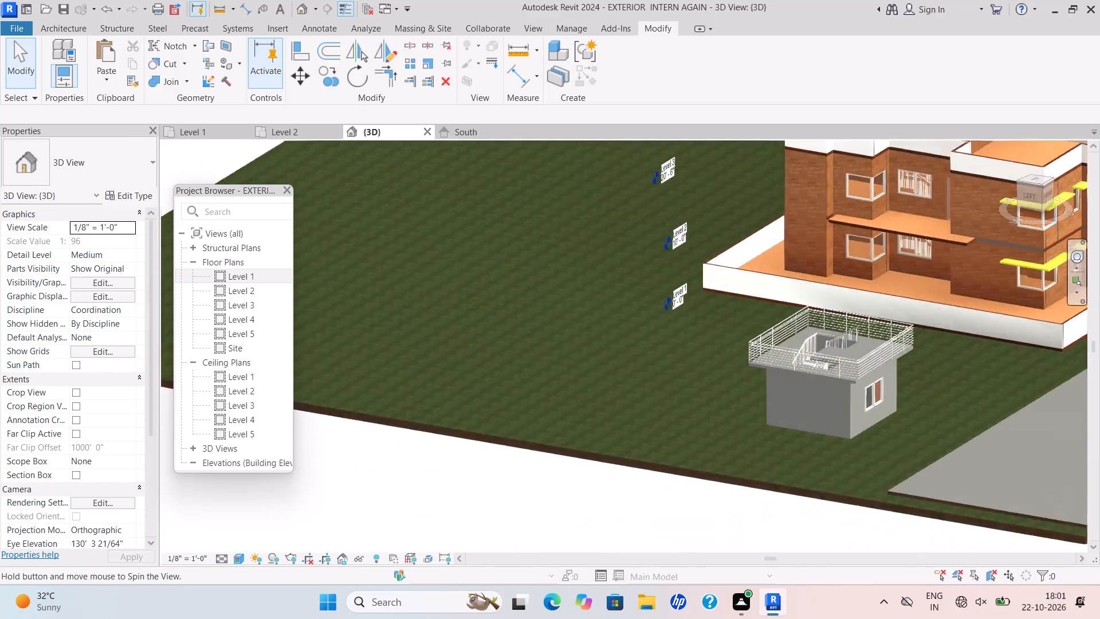
{"action": "middle_click_drag", "start_coordinate": [1099, 281], "coordinate": [1099, 256]}
{"action": "middle_click_drag", "start_coordinate": [1013, 277], "coordinate": [756, 377]}
{"action": "scroll", "coordinate": [944, 385], "scroll_direction": "down", "scroll_amount": 2}
{"action": "middle_click_drag", "start_coordinate": [937, 388], "coordinate": [914, 398]}
{"action": "scroll", "coordinate": [957, 423], "scroll_direction": "up", "scroll_amount": 2}
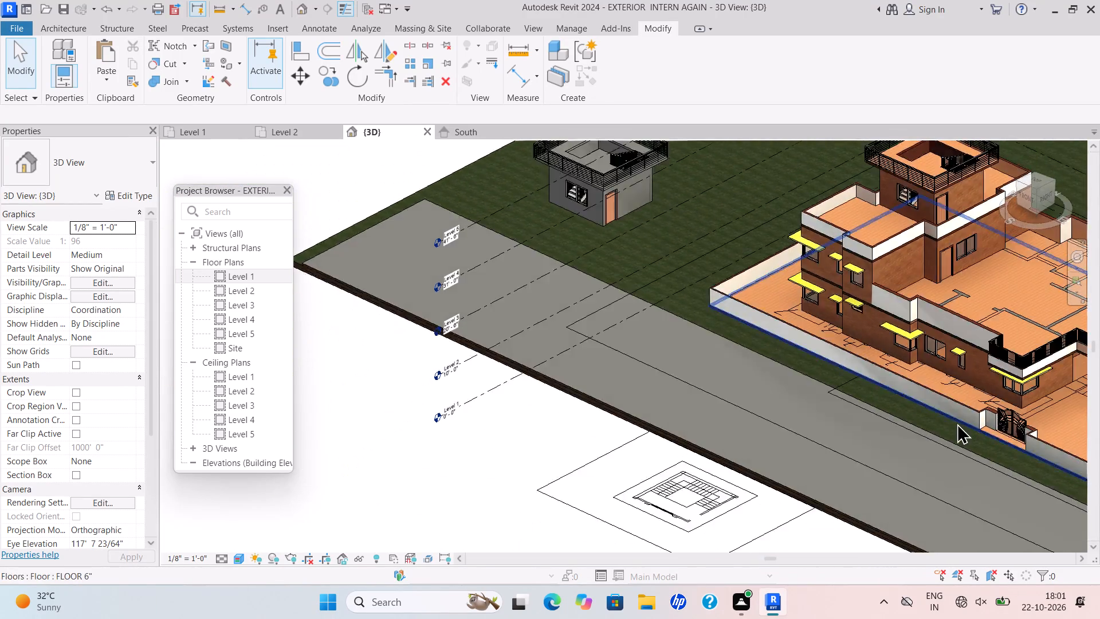
{"action": "scroll", "coordinate": [957, 423], "scroll_direction": "up", "scroll_amount": 4}
{"action": "middle_click_drag", "start_coordinate": [1089, 428], "coordinate": [1099, 408], "text": "shift"}
{"action": "scroll", "coordinate": [891, 395], "scroll_direction": "down", "scroll_amount": 3}
{"action": "middle_click", "coordinate": [901, 394], "text": "shift"}
{"action": "middle_click_drag", "start_coordinate": [908, 401], "coordinate": [958, 406], "text": "shift"}
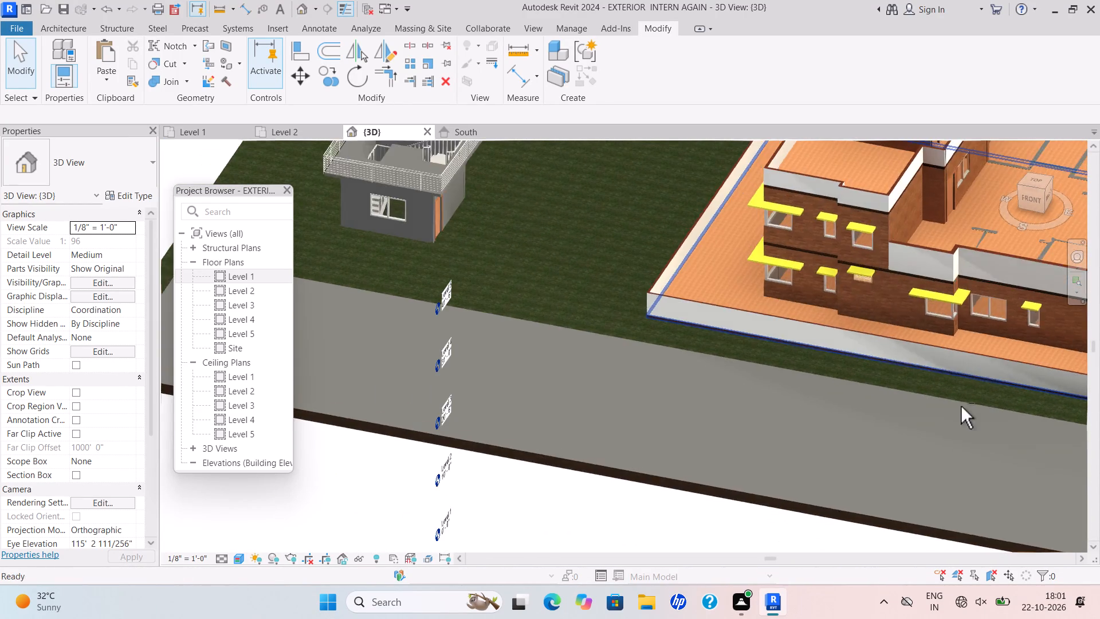
{"action": "middle_click", "coordinate": [961, 406]}
{"action": "scroll", "coordinate": [816, 383], "scroll_direction": "up", "scroll_amount": 5}
{"action": "middle_click_drag", "start_coordinate": [818, 383], "coordinate": [896, 370]}
{"action": "scroll", "coordinate": [823, 372], "scroll_direction": "down", "scroll_amount": 1}
{"action": "middle_click_drag", "start_coordinate": [811, 377], "coordinate": [540, 441]}
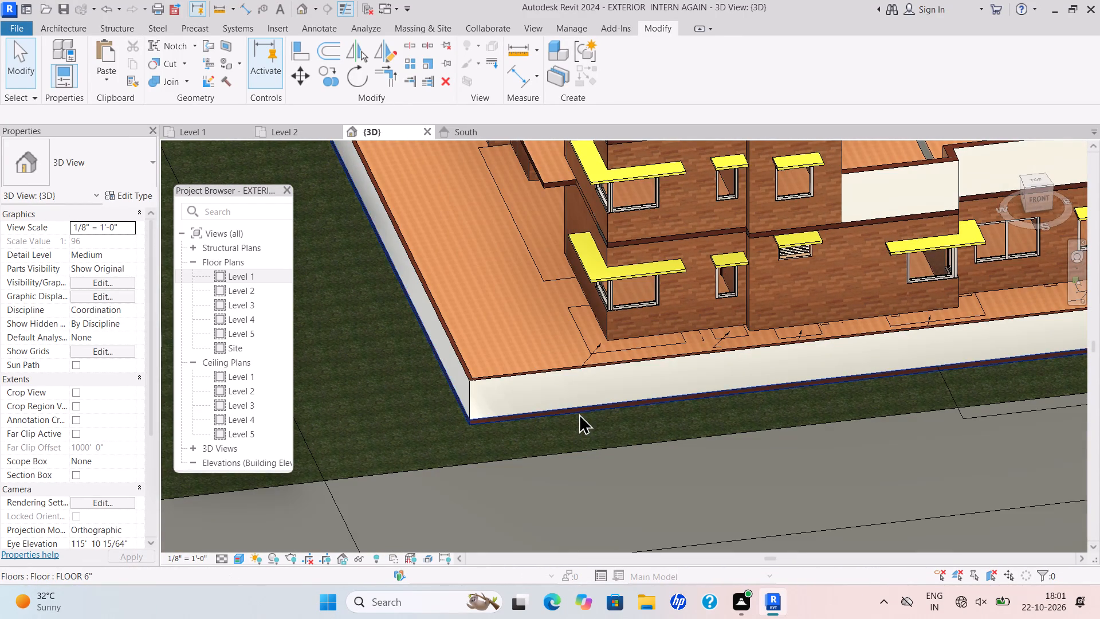
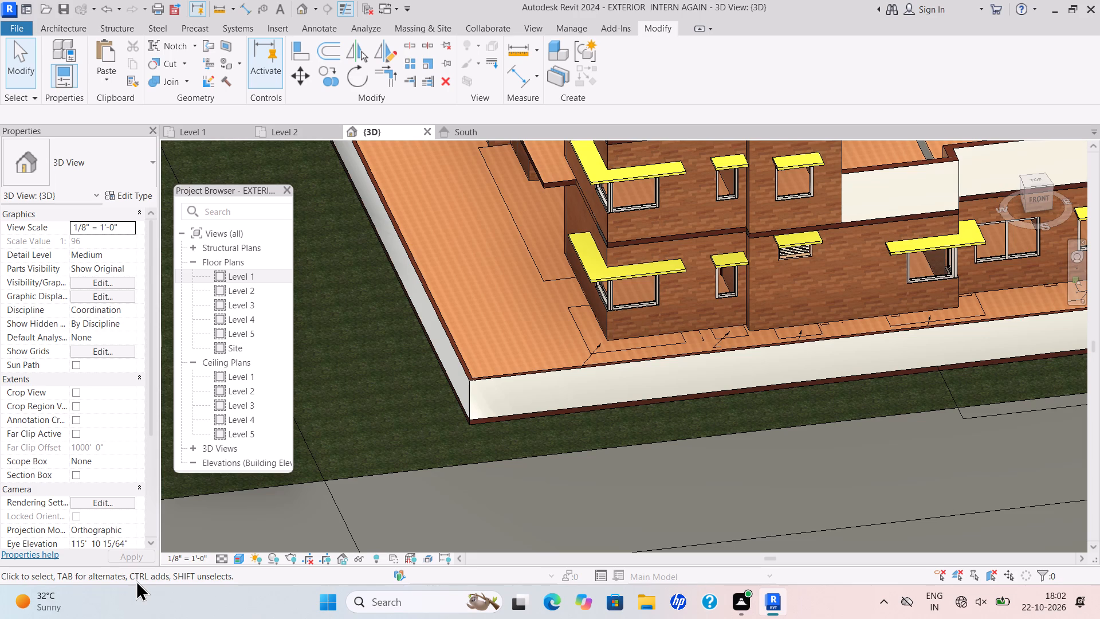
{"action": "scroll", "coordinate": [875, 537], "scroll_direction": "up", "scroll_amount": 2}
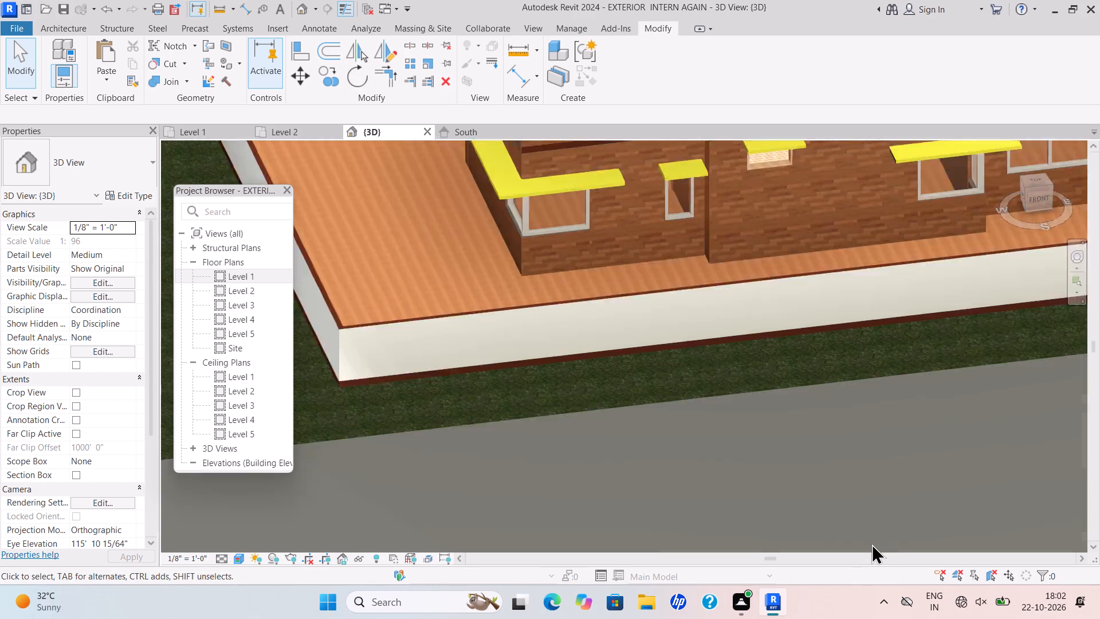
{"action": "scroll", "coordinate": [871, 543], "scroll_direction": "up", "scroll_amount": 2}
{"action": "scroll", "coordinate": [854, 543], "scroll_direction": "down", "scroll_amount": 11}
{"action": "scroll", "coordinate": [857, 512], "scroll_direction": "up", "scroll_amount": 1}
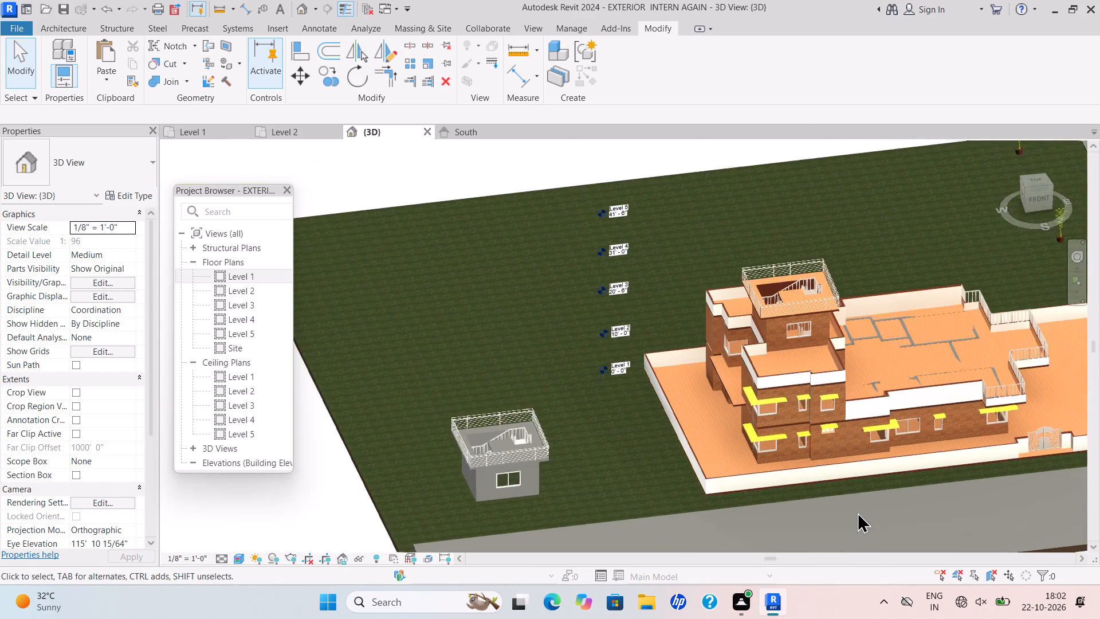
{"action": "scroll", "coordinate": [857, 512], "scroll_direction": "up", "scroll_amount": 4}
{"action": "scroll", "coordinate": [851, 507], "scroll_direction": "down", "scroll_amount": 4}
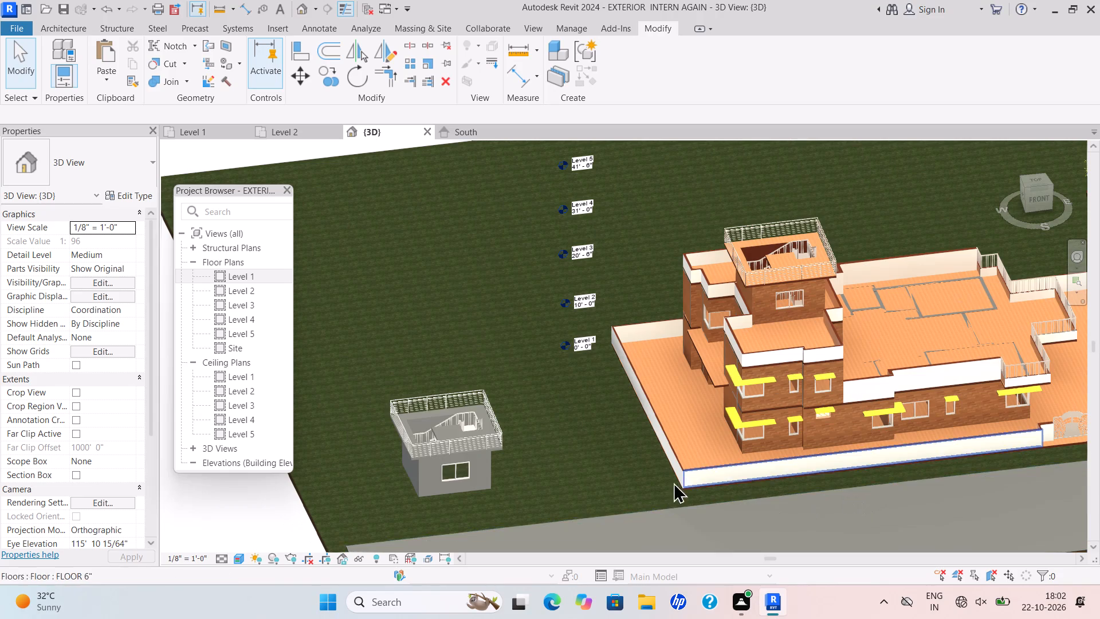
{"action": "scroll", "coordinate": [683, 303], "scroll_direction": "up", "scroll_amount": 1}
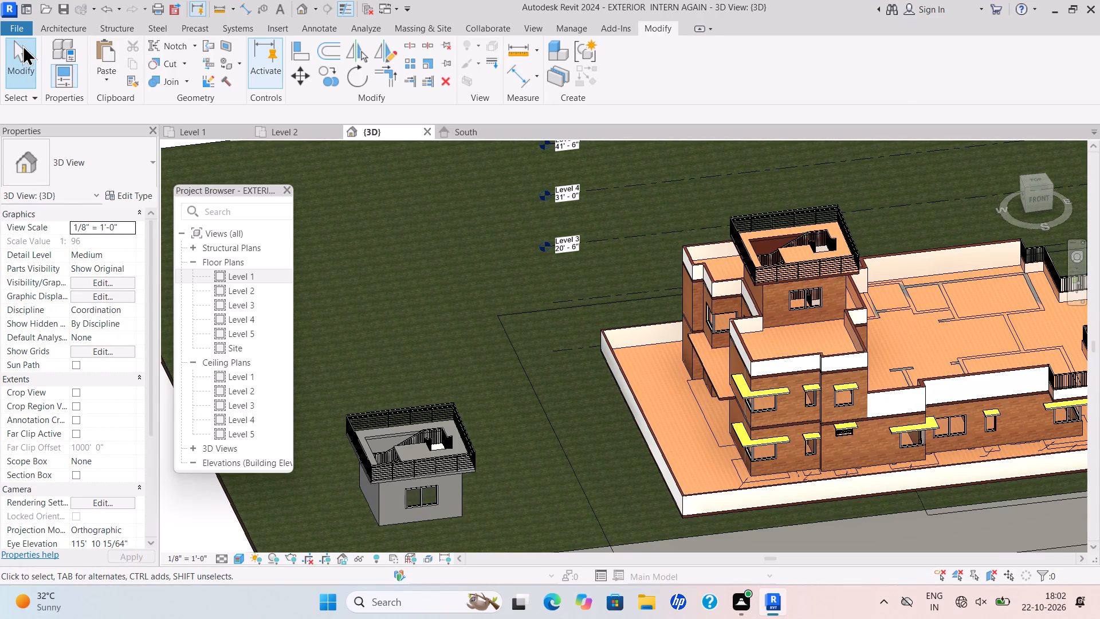
Start an in-place model in the Generic Models category, accepting the name Generic Models 1.
{"action": "left_click", "coordinate": [64, 24]}
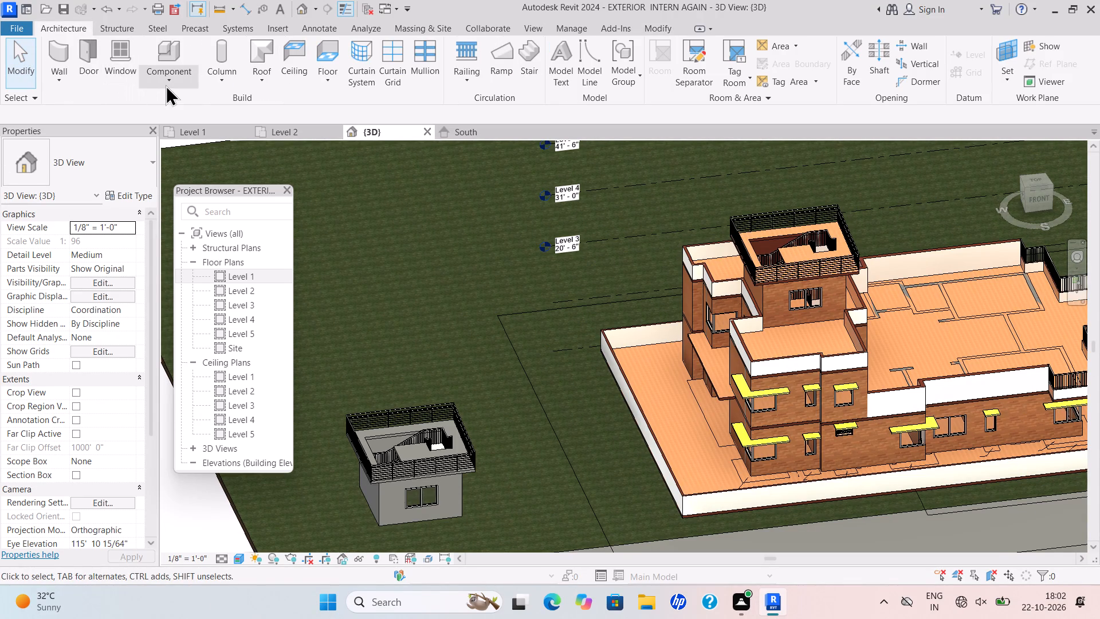
{"action": "left_click", "coordinate": [166, 85]}
{"action": "left_click", "coordinate": [185, 138]}
{"action": "scroll", "coordinate": [501, 293], "scroll_direction": "down", "scroll_amount": 3}
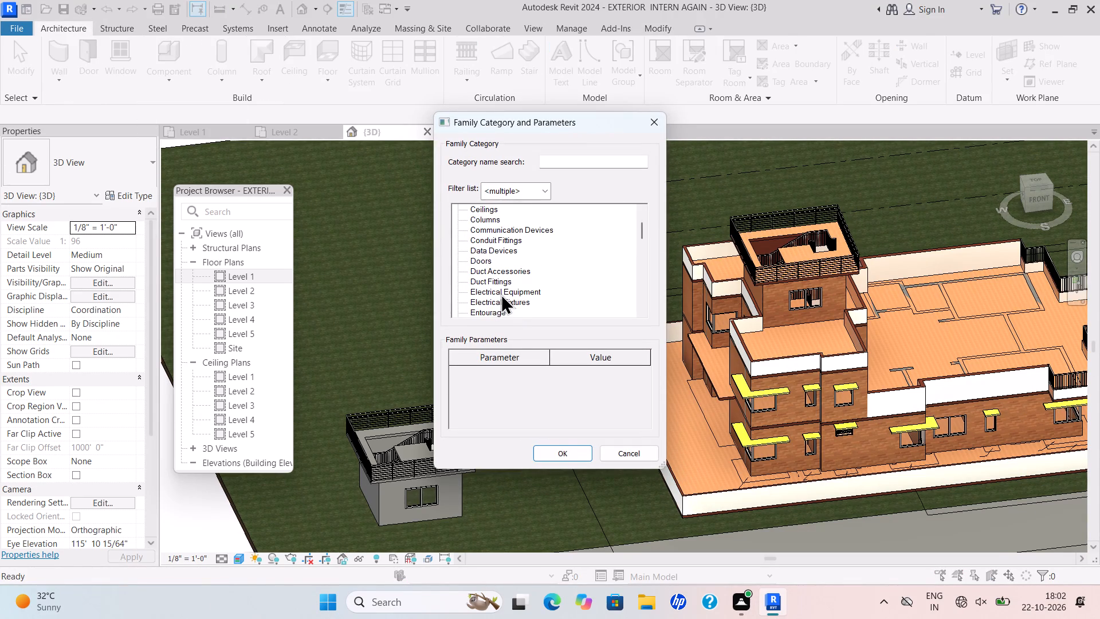
{"action": "scroll", "coordinate": [501, 293], "scroll_direction": "down", "scroll_amount": 10}
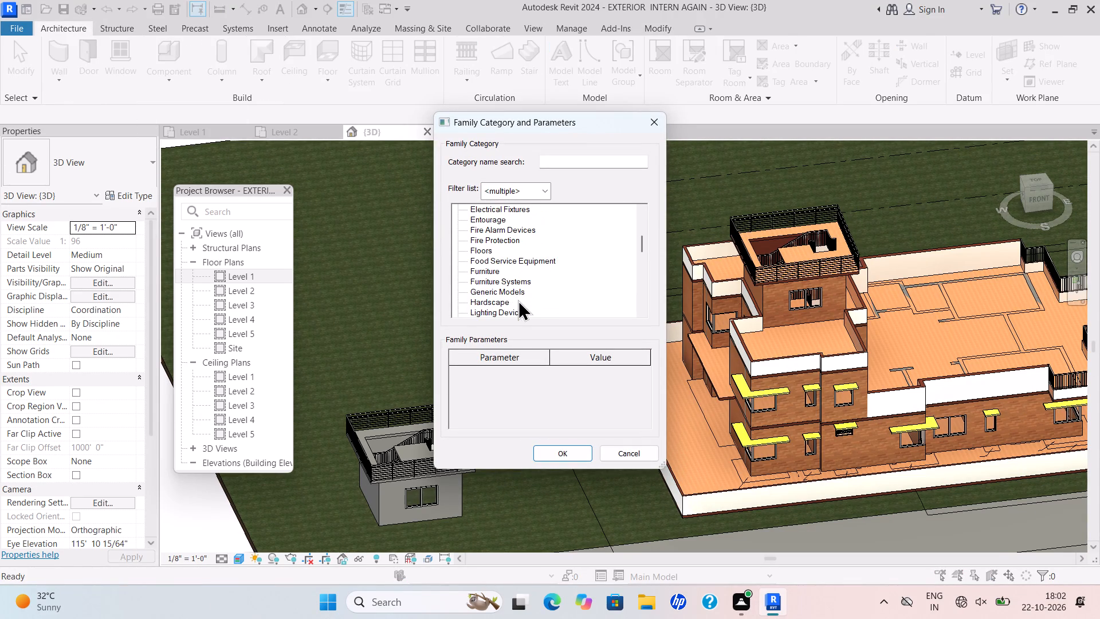
{"action": "left_click", "coordinate": [513, 287]}
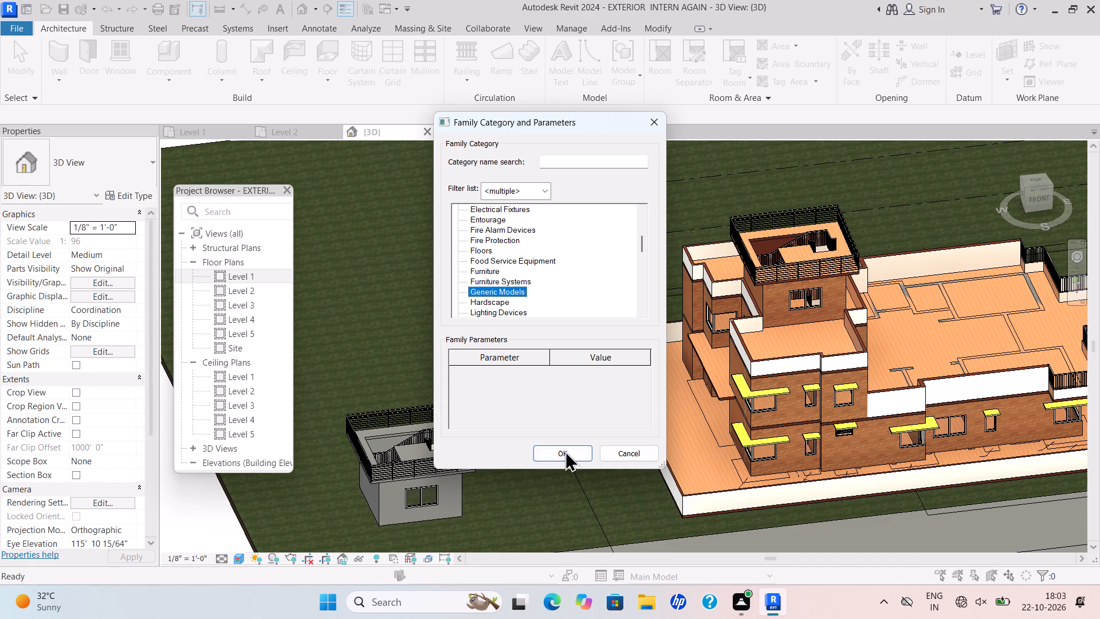
{"action": "left_click", "coordinate": [563, 453]}
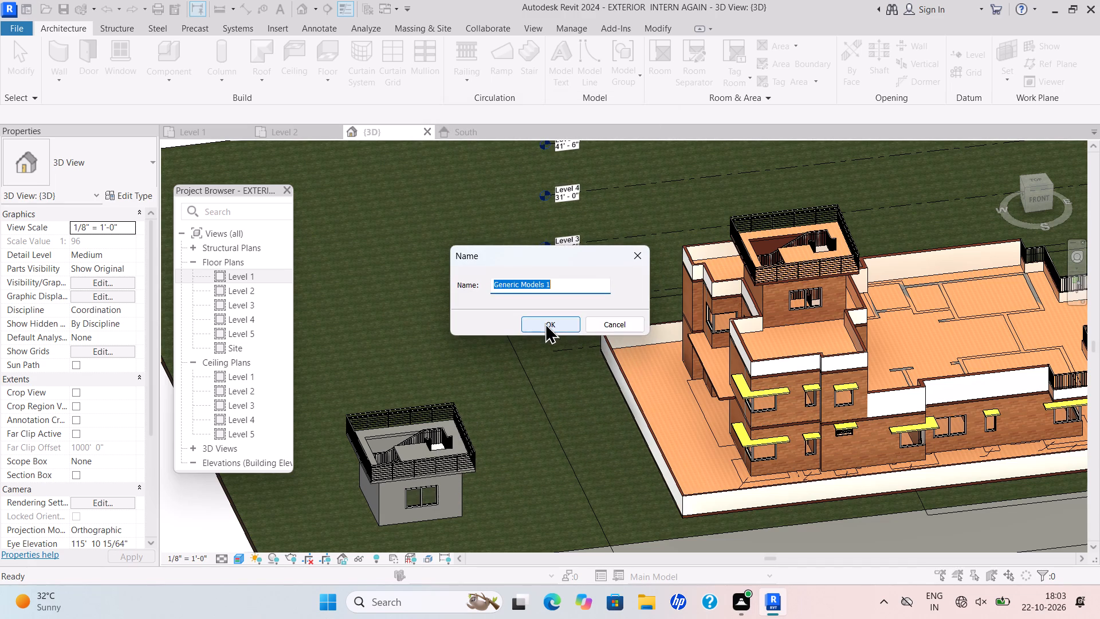
{"action": "left_click", "coordinate": [545, 323]}
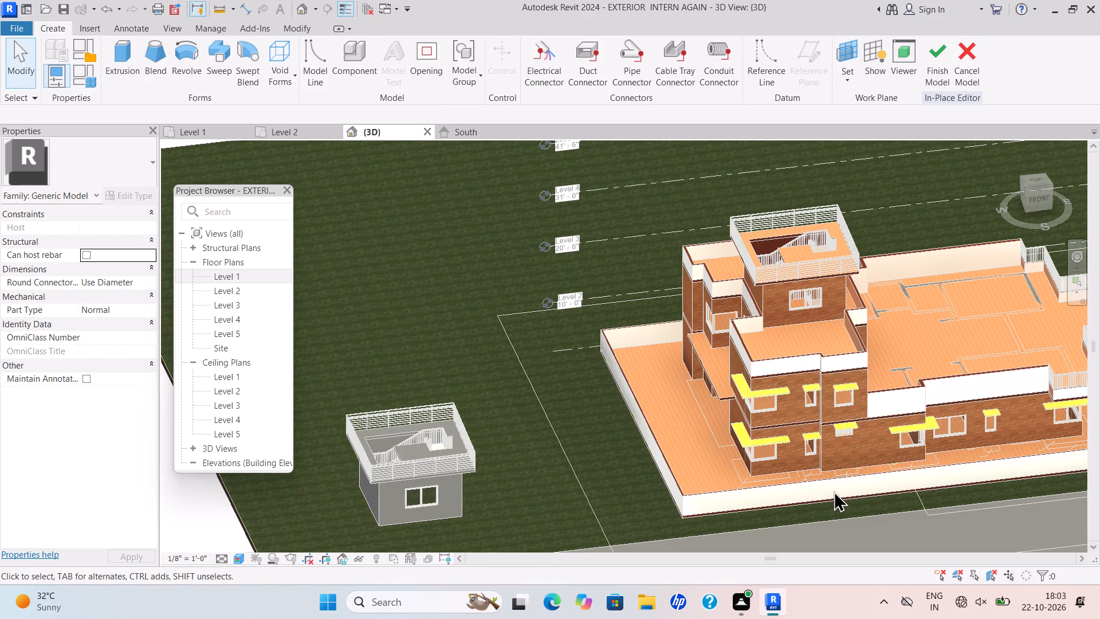
Start an extrusion and pick the compound wall's front face as its work plane.
{"action": "middle_click_drag", "start_coordinate": [839, 446], "coordinate": [802, 343], "text": "shift"}
{"action": "scroll", "coordinate": [783, 378], "scroll_direction": "up", "scroll_amount": 5}
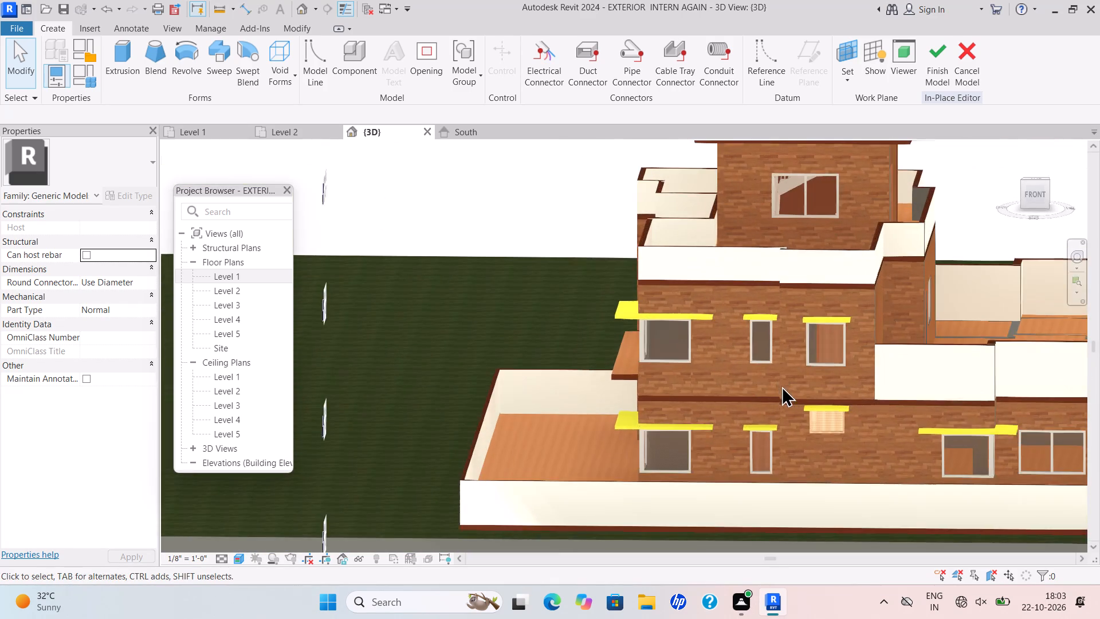
{"action": "scroll", "coordinate": [781, 402], "scroll_direction": "up", "scroll_amount": 3}
{"action": "left_click", "coordinate": [113, 57]}
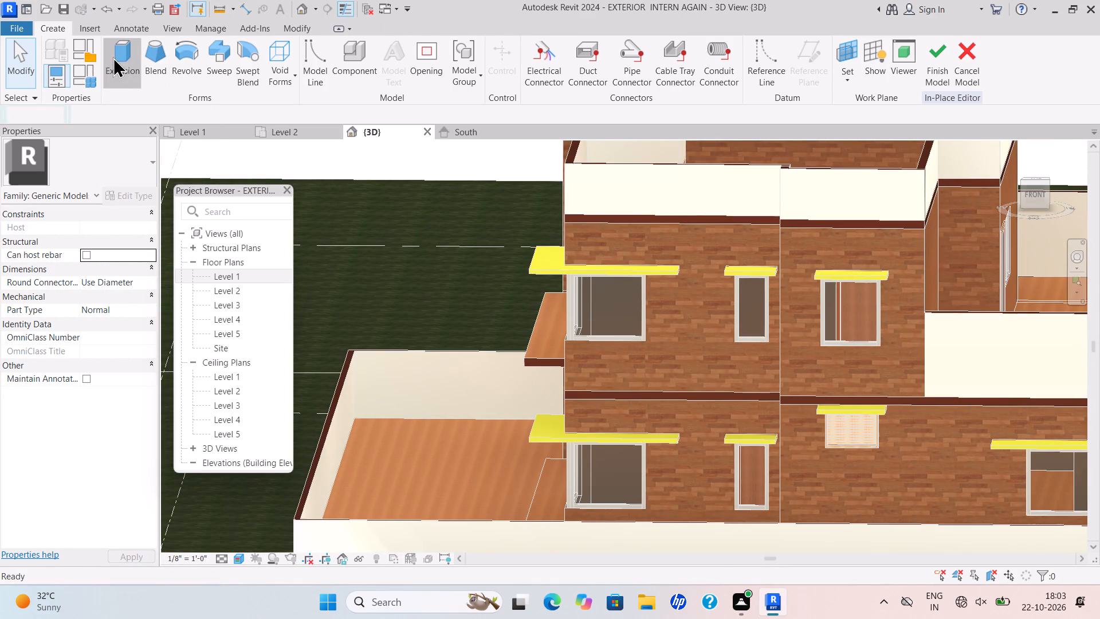
{"action": "left_click", "coordinate": [663, 84]}
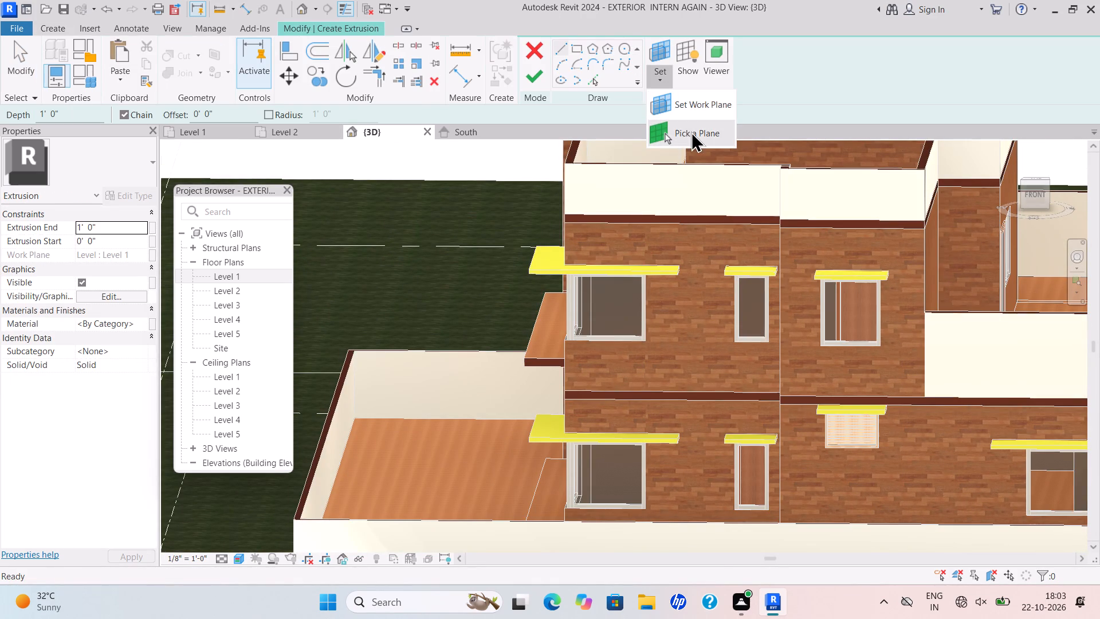
{"action": "left_click", "coordinate": [695, 135]}
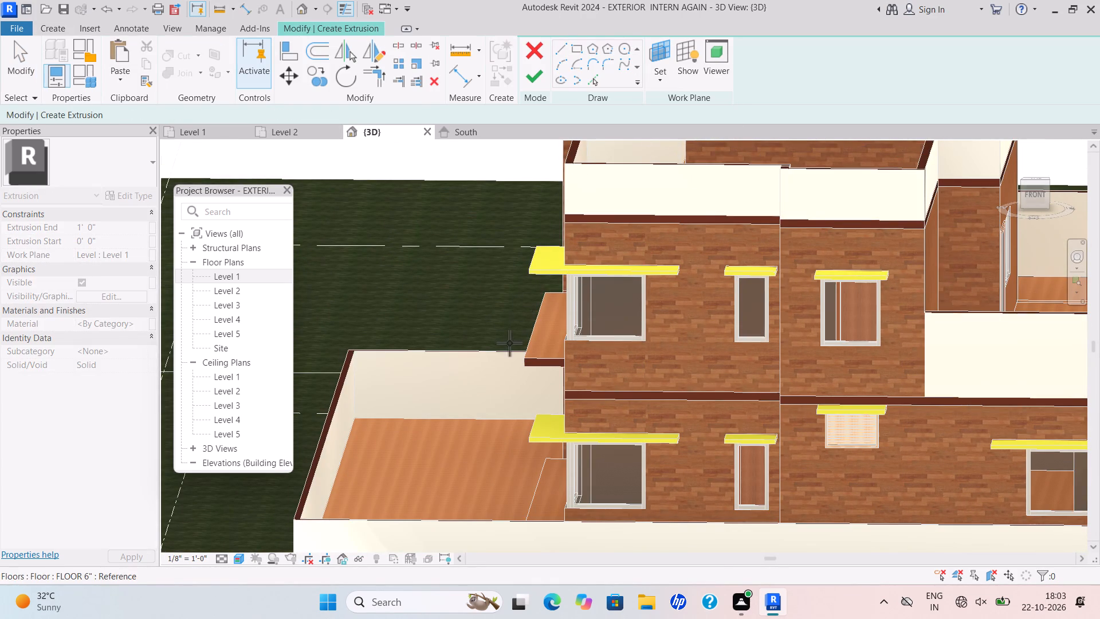
{"action": "scroll", "coordinate": [509, 343], "scroll_direction": "down", "scroll_amount": 5}
{"action": "middle_click_drag", "start_coordinate": [498, 336], "coordinate": [462, 287]}
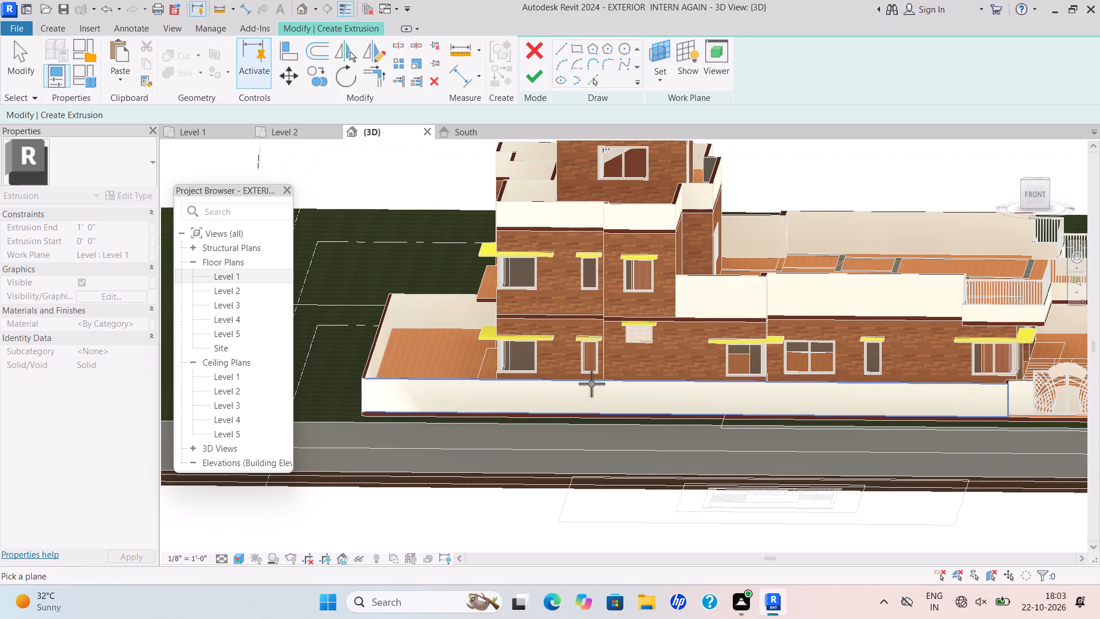
{"action": "scroll", "coordinate": [591, 383], "scroll_direction": "up", "scroll_amount": 6}
{"action": "left_click", "coordinate": [607, 379]}
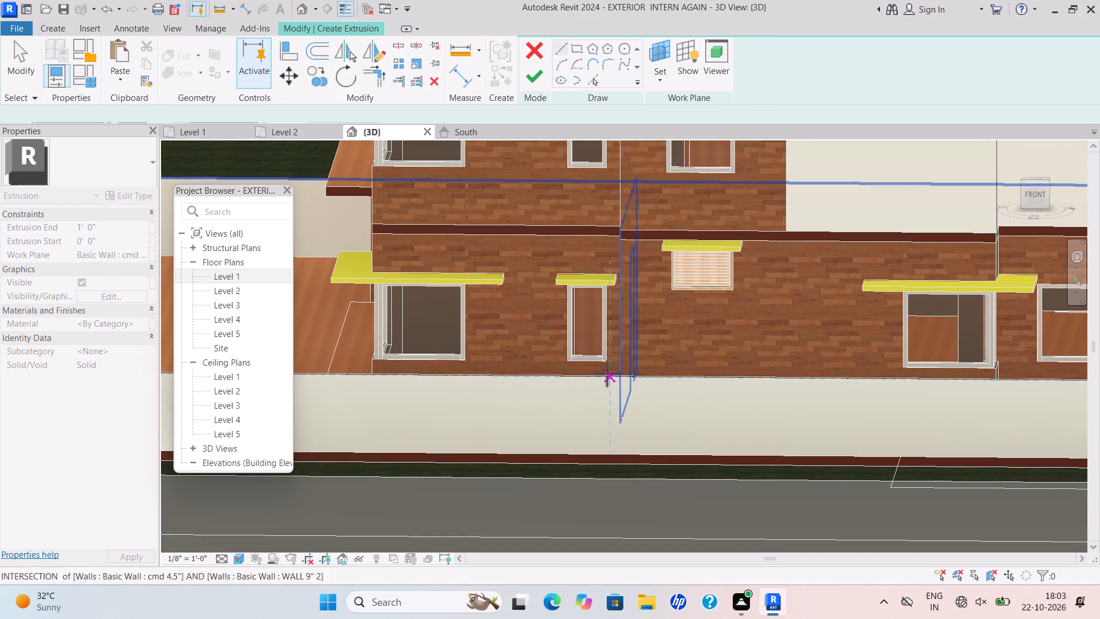
Draw a six-sided polygon on the compound wall's front face near its end corner and finish the extrusion at 1' 0" depth.
{"action": "left_click", "coordinate": [587, 45]}
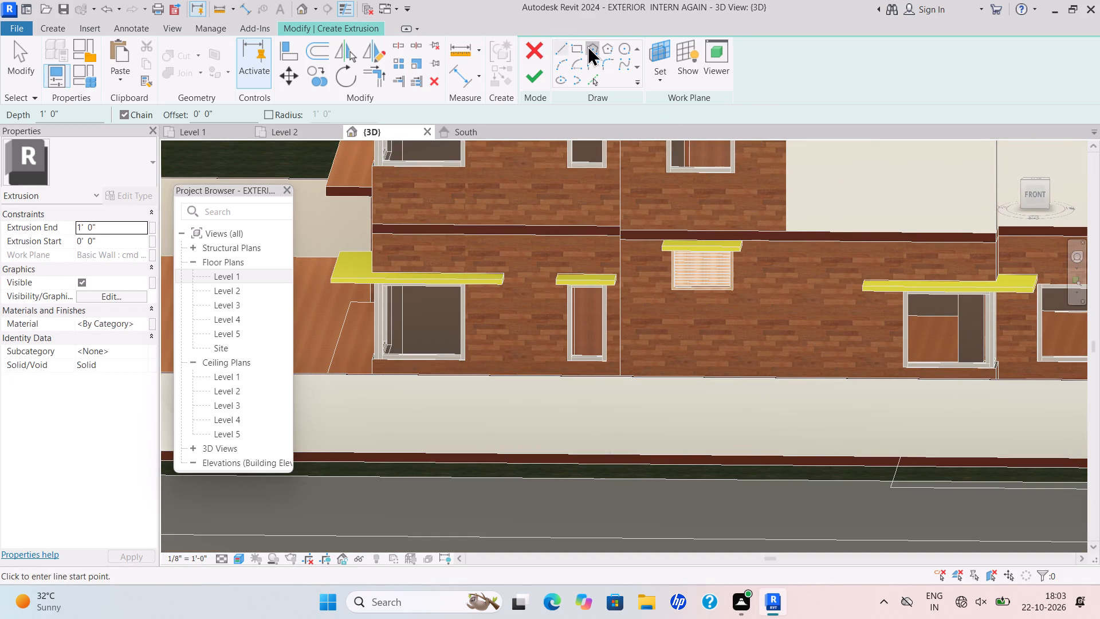
{"action": "scroll", "coordinate": [604, 306], "scroll_direction": "down", "scroll_amount": 4}
{"action": "middle_click_drag", "start_coordinate": [614, 310], "coordinate": [757, 349]}
{"action": "scroll", "coordinate": [478, 413], "scroll_direction": "up", "scroll_amount": 9}
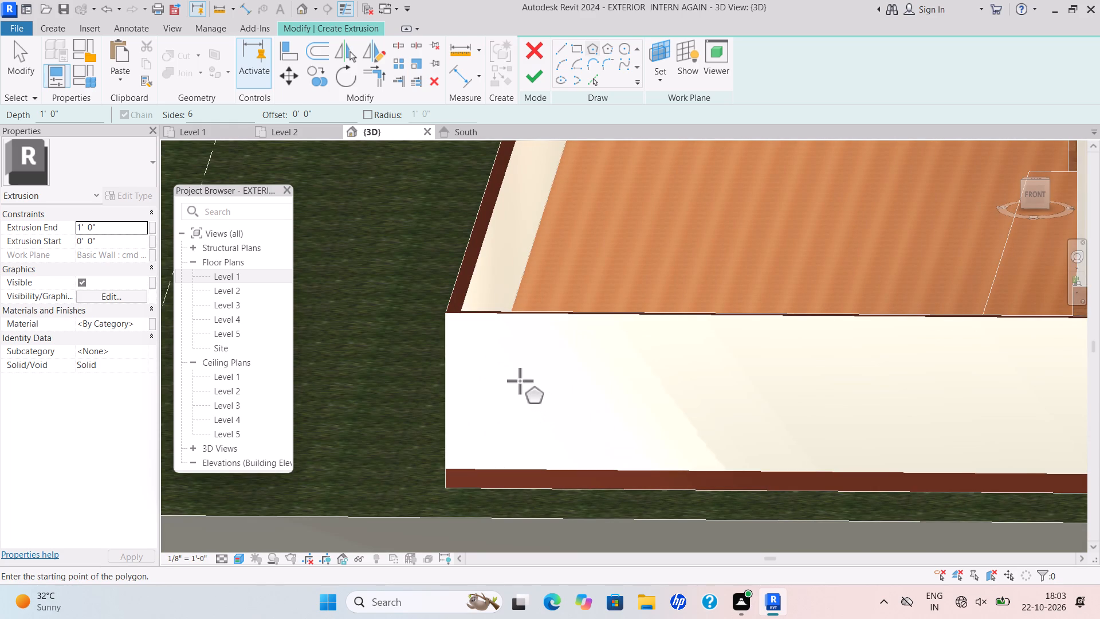
{"action": "left_click_drag", "start_coordinate": [520, 381], "coordinate": [536, 401]}
{"action": "left_click", "coordinate": [553, 409]}
{"action": "left_click", "coordinate": [533, 70]}
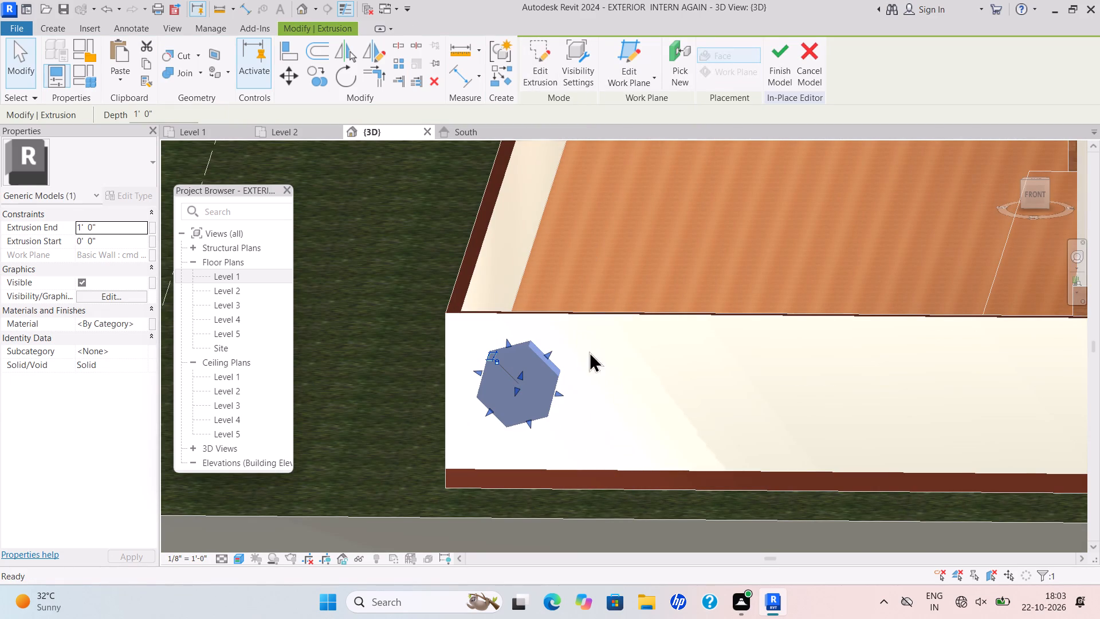
In the South elevation, copy the hexagon extrusion horizontally 5' 0" along the compound wall, with multiple copies enabled.
{"action": "left_click", "coordinate": [460, 118]}
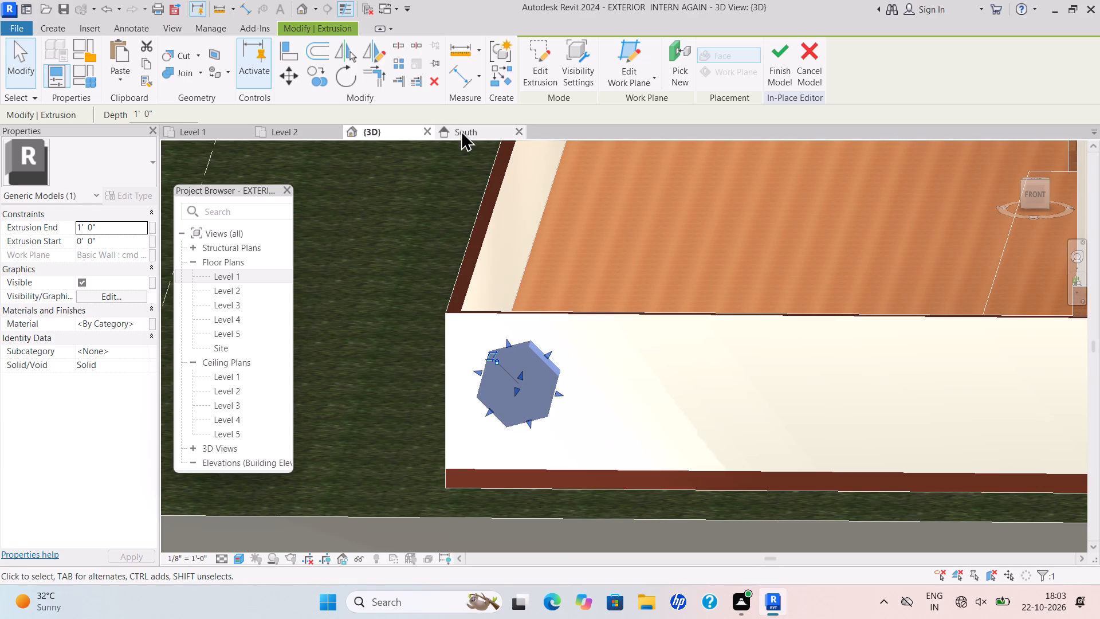
{"action": "left_click", "coordinate": [461, 130]}
{"action": "key", "text": "Escape"}
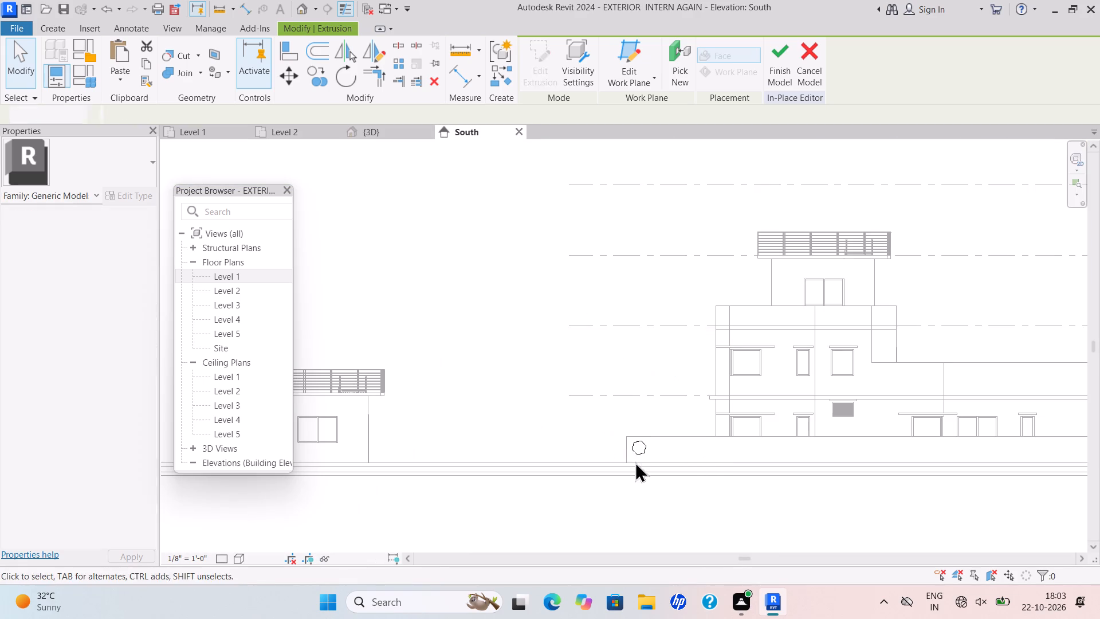
{"action": "scroll", "coordinate": [654, 437], "scroll_direction": "up", "scroll_amount": 7}
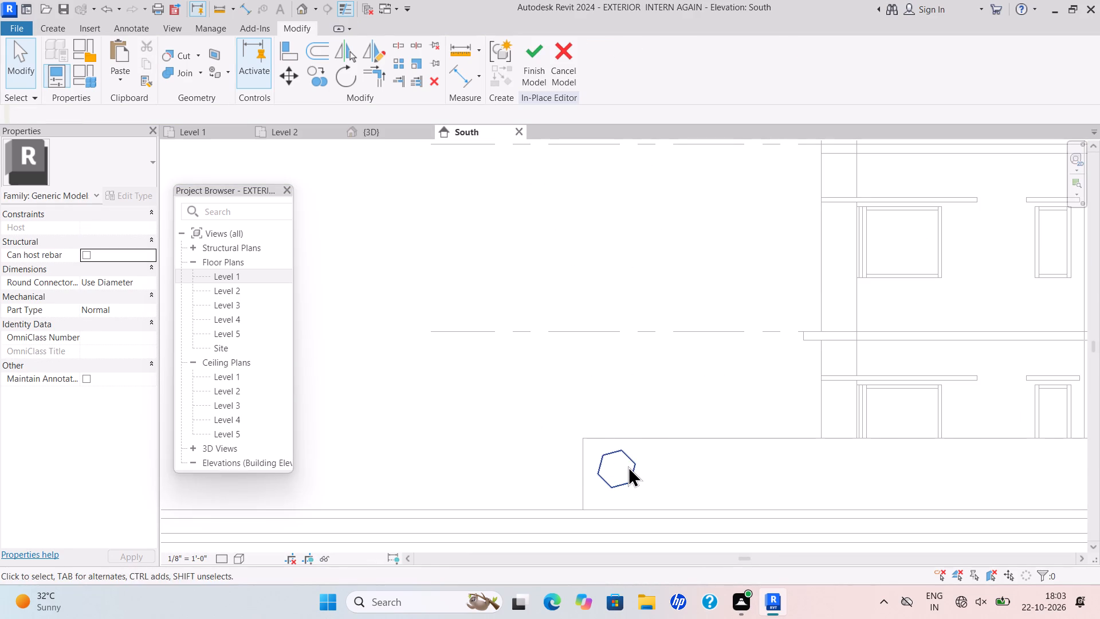
{"action": "left_click", "coordinate": [628, 466]}
{"action": "left_click", "coordinate": [326, 76]}
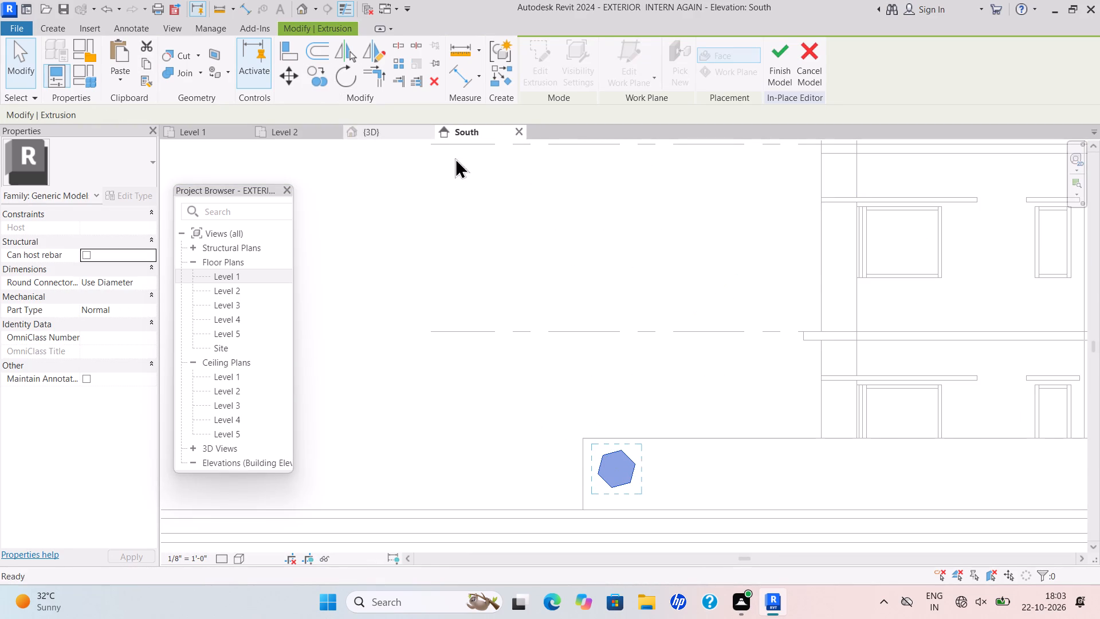
{"action": "left_click", "coordinate": [641, 486]}
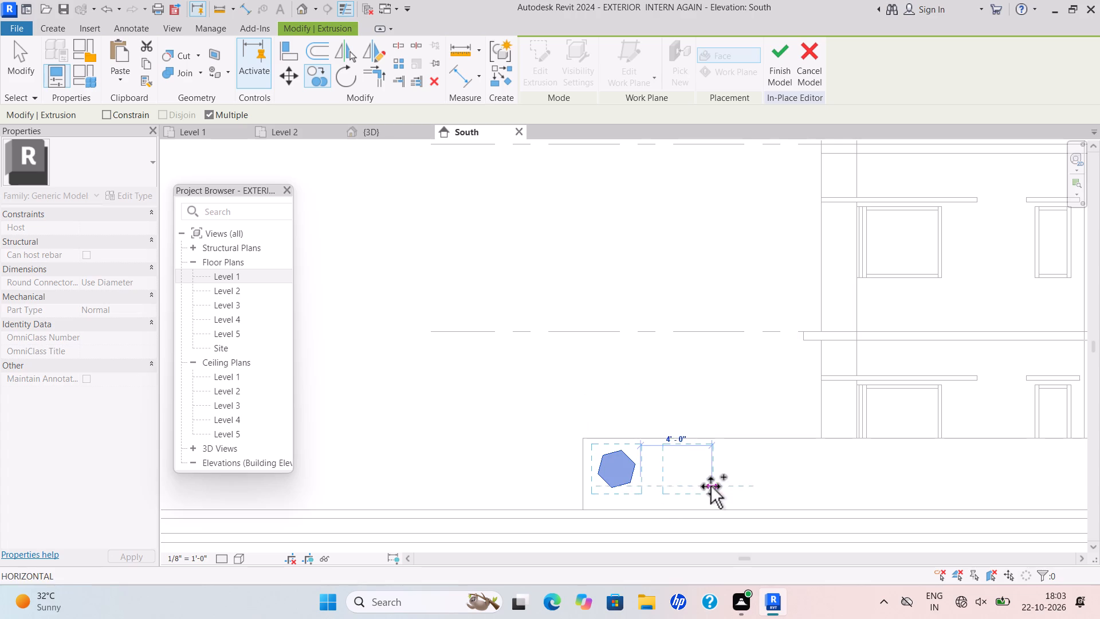
{"action": "scroll", "coordinate": [740, 495], "scroll_direction": "up", "scroll_amount": 5}
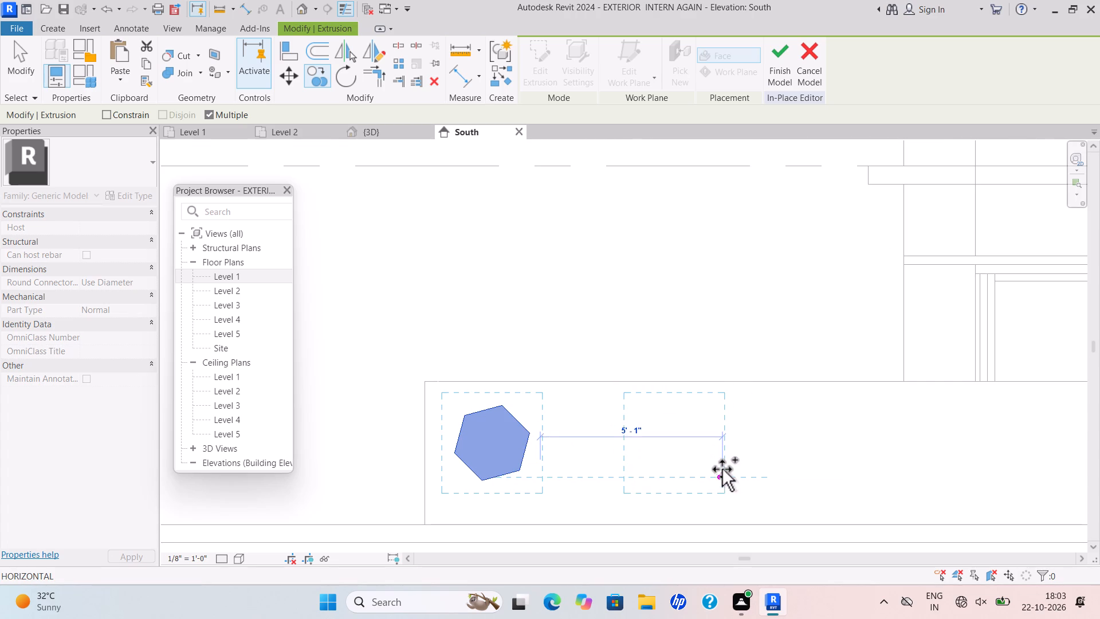
{"action": "scroll", "coordinate": [725, 471], "scroll_direction": "up", "scroll_amount": 4}
{"action": "scroll", "coordinate": [732, 470], "scroll_direction": "down", "scroll_amount": 3}
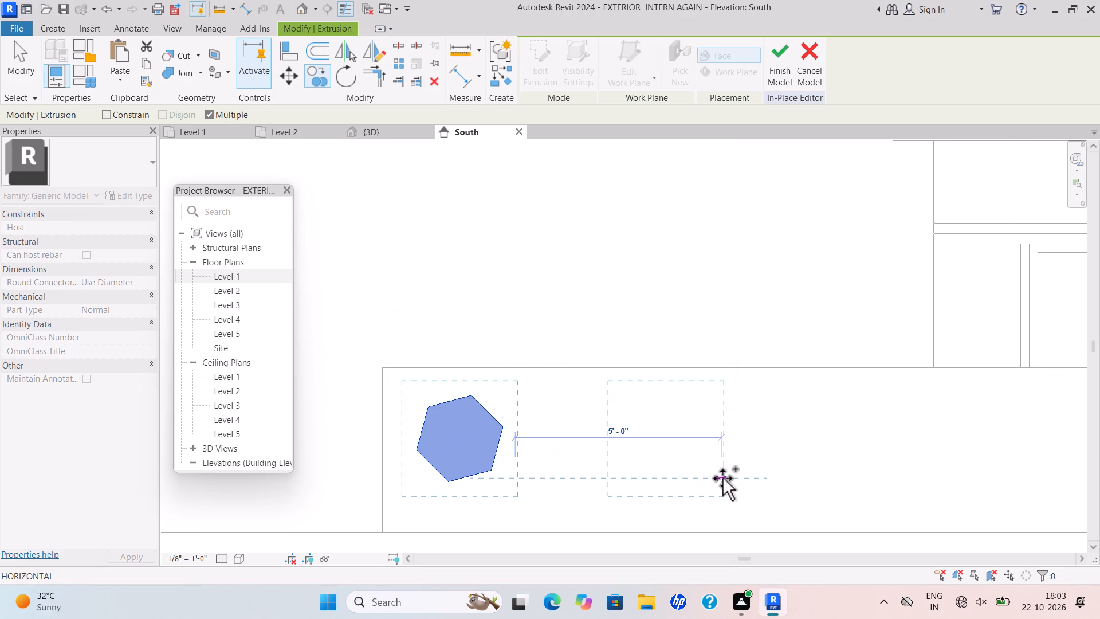
{"action": "left_click", "coordinate": [721, 478]}
Place three more hexagon copies horizontally along the compound wall, spaced about 5' 0" apart.
{"action": "scroll", "coordinate": [818, 468], "scroll_direction": "down", "scroll_amount": 4}
{"action": "middle_click_drag", "start_coordinate": [818, 467], "coordinate": [469, 464]}
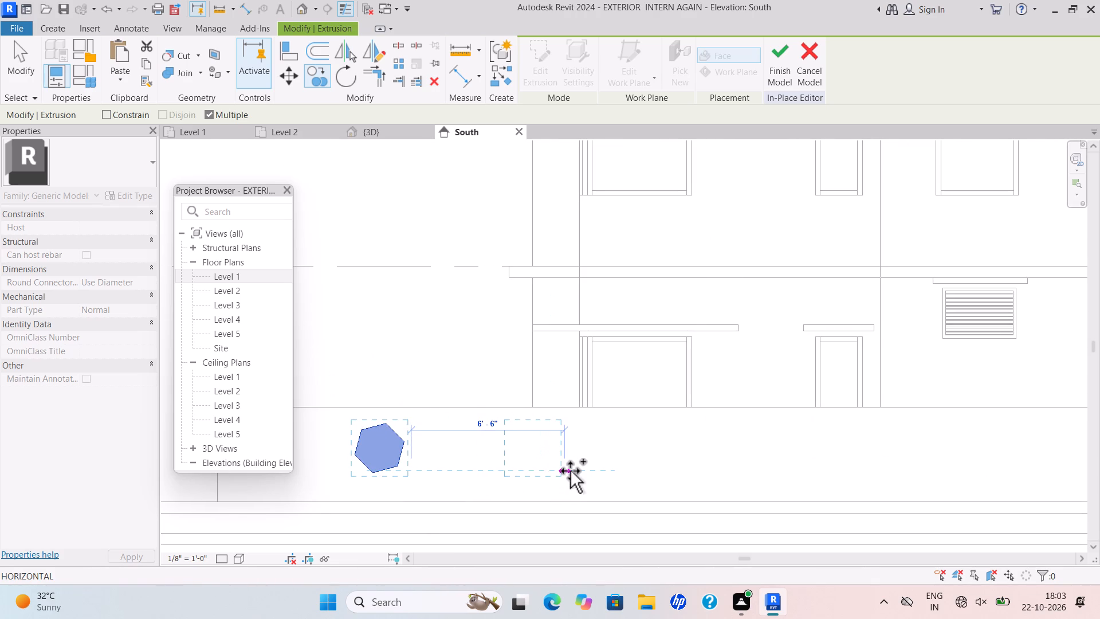
{"action": "scroll", "coordinate": [540, 471], "scroll_direction": "up", "scroll_amount": 3}
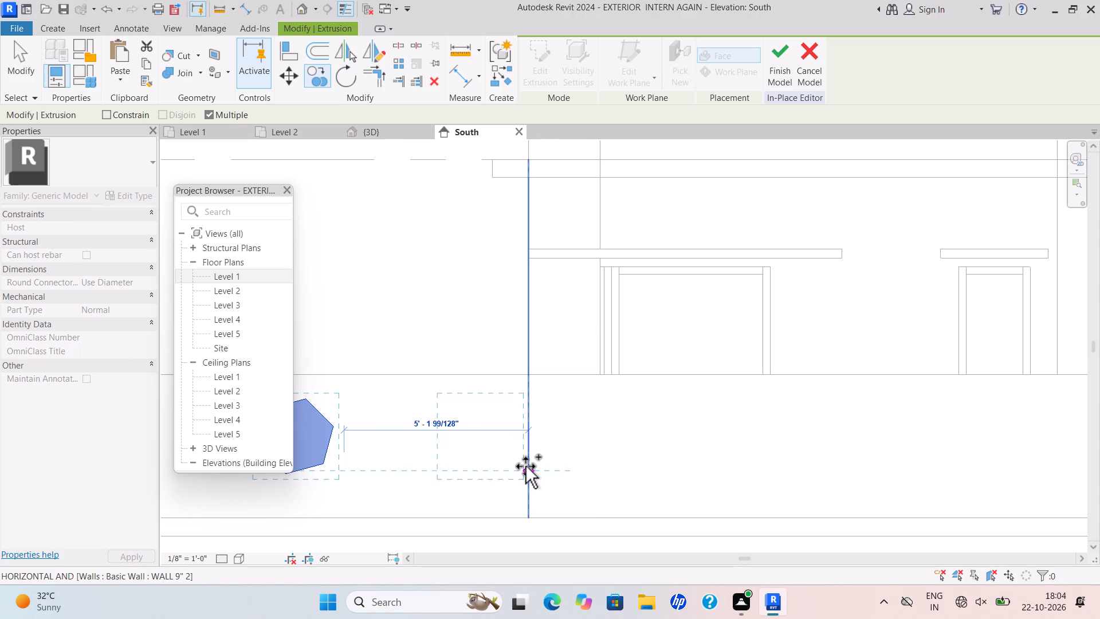
{"action": "left_click", "coordinate": [525, 466]}
{"action": "scroll", "coordinate": [662, 472], "scroll_direction": "down", "scroll_amount": 6}
{"action": "middle_click", "coordinate": [662, 472]}
{"action": "middle_click", "coordinate": [655, 468]}
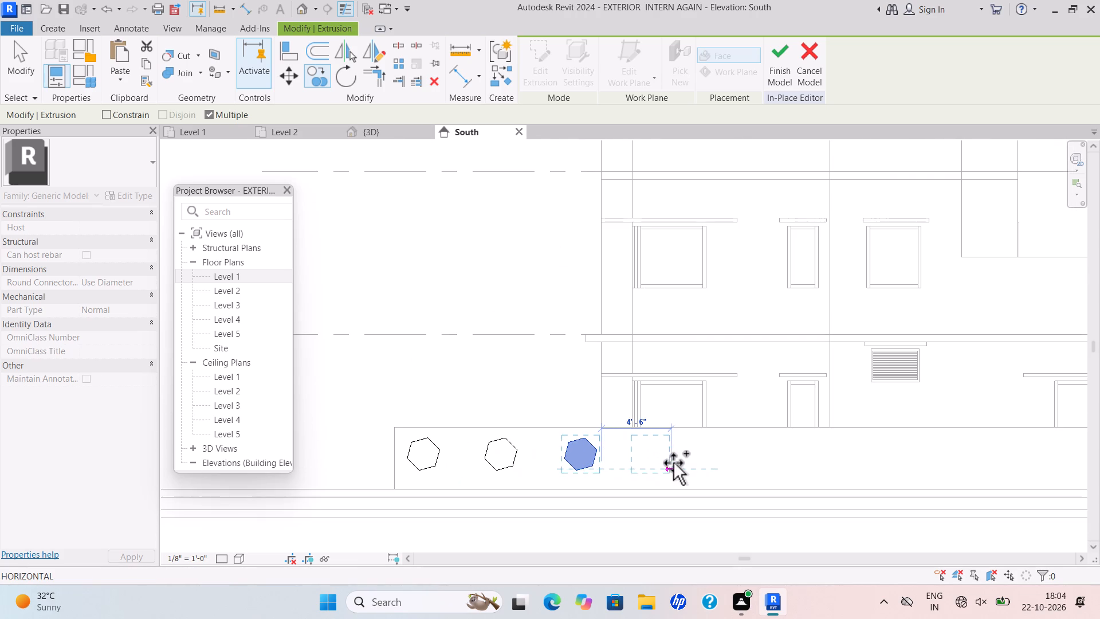
{"action": "scroll", "coordinate": [675, 463], "scroll_direction": "up", "scroll_amount": 6}
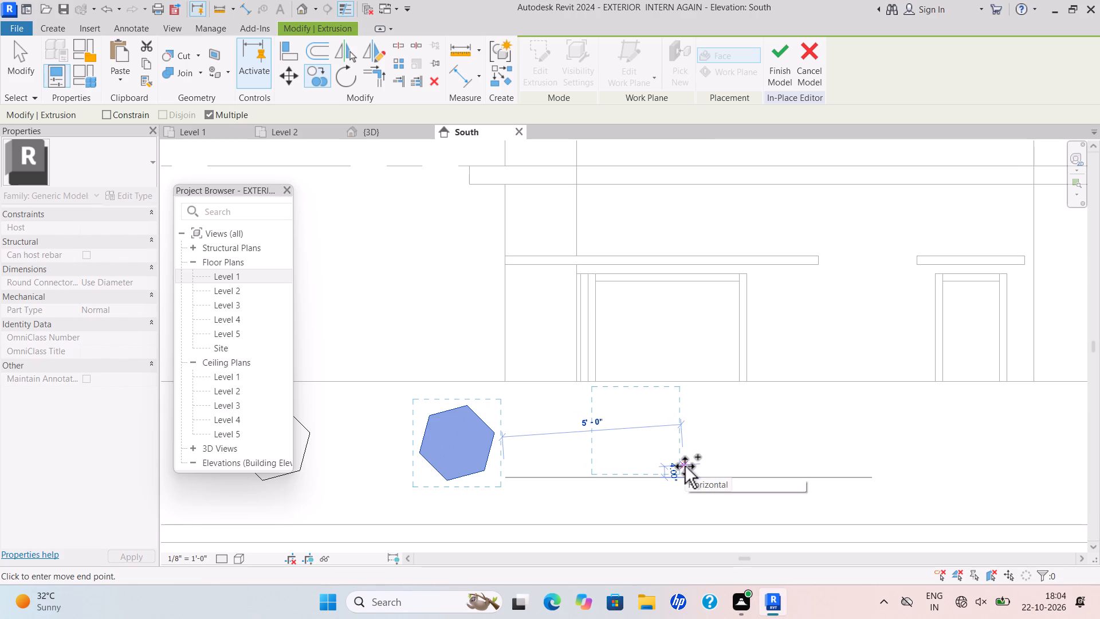
{"action": "scroll", "coordinate": [686, 471], "scroll_direction": "up", "scroll_amount": 1}
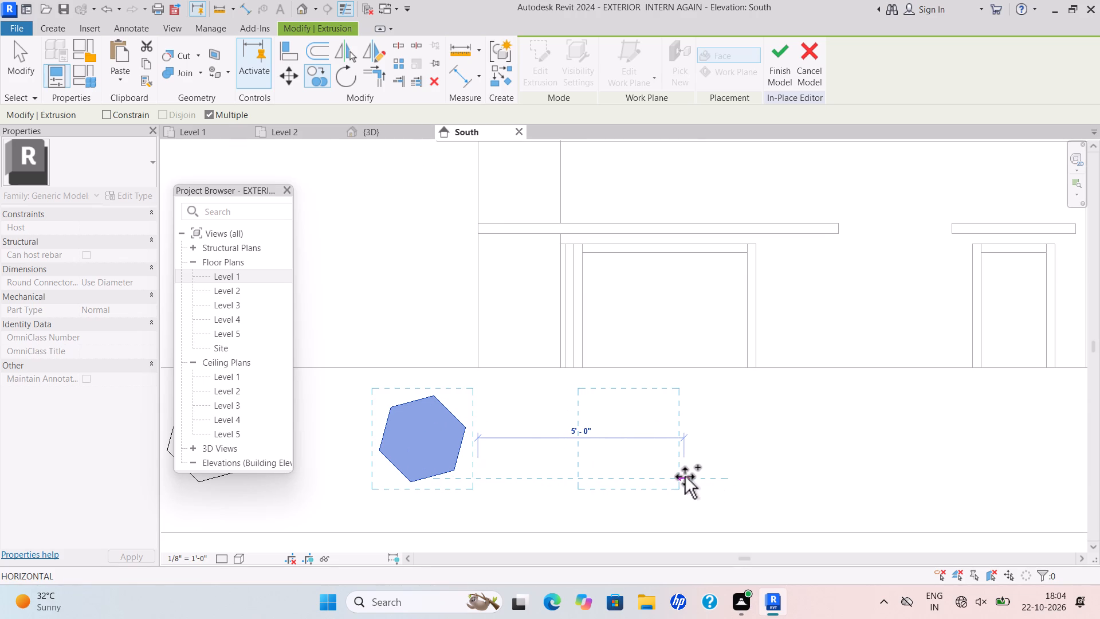
{"action": "left_click", "coordinate": [685, 476]}
{"action": "scroll", "coordinate": [724, 480], "scroll_direction": "down", "scroll_amount": 5}
{"action": "middle_click_drag", "start_coordinate": [724, 479], "coordinate": [573, 461]}
{"action": "middle_click", "coordinate": [563, 457]}
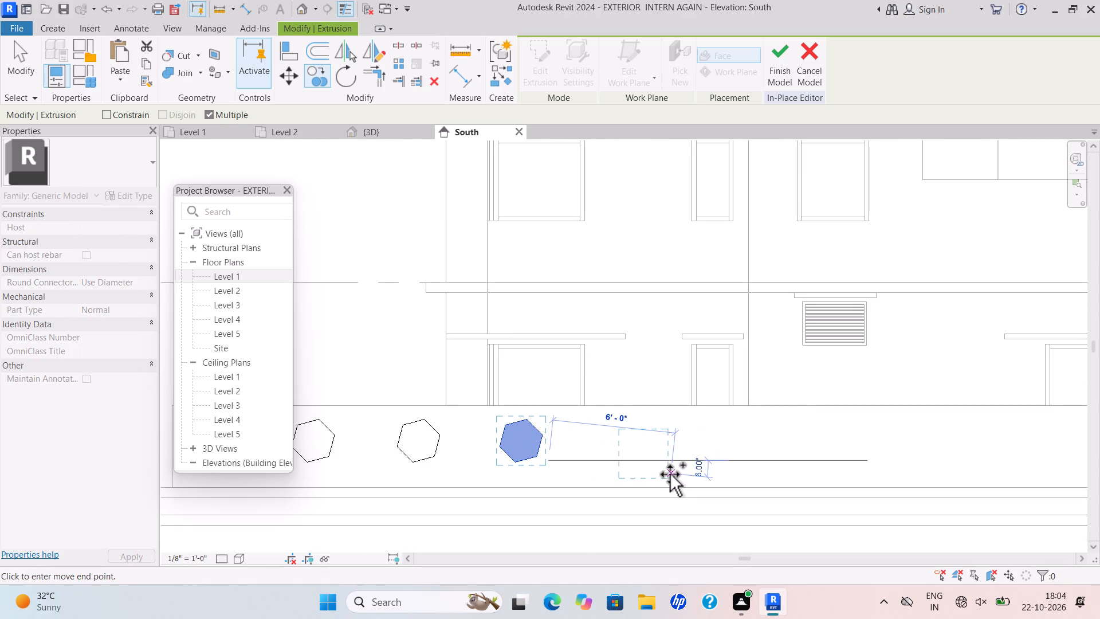
{"action": "scroll", "coordinate": [673, 474], "scroll_direction": "up", "scroll_amount": 3}
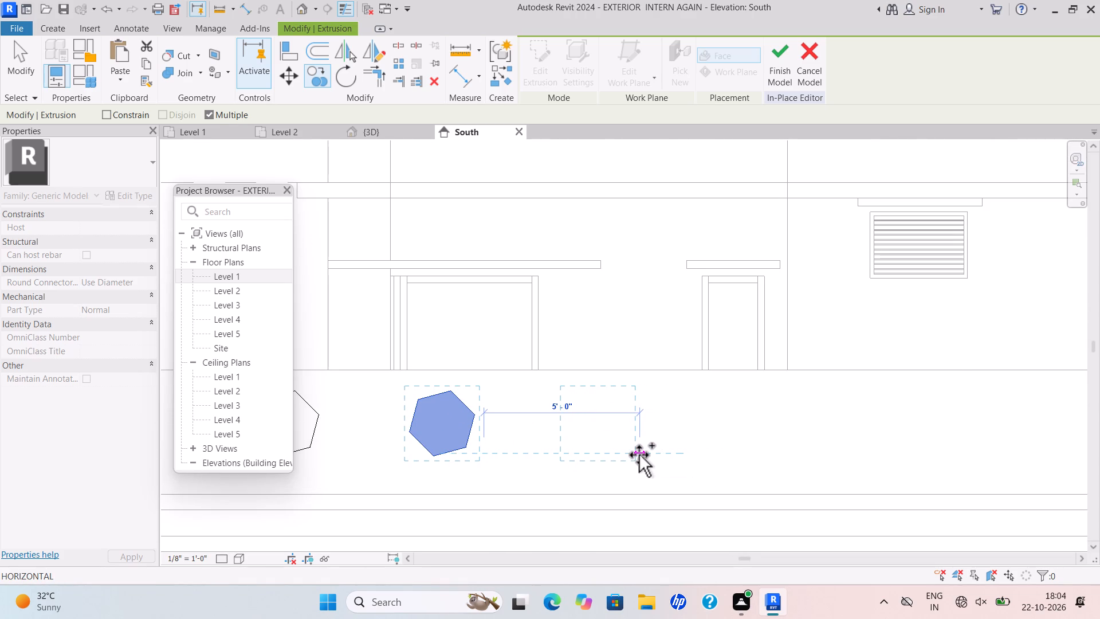
{"action": "left_click", "coordinate": [639, 455]}
Continue the row with three more hexagon copies along the compound wall, each about 5' 0" to 5' 2" from the previous one.
{"action": "scroll", "coordinate": [803, 456], "scroll_direction": "down", "scroll_amount": 4}
{"action": "middle_click_drag", "start_coordinate": [802, 454], "coordinate": [579, 457]}
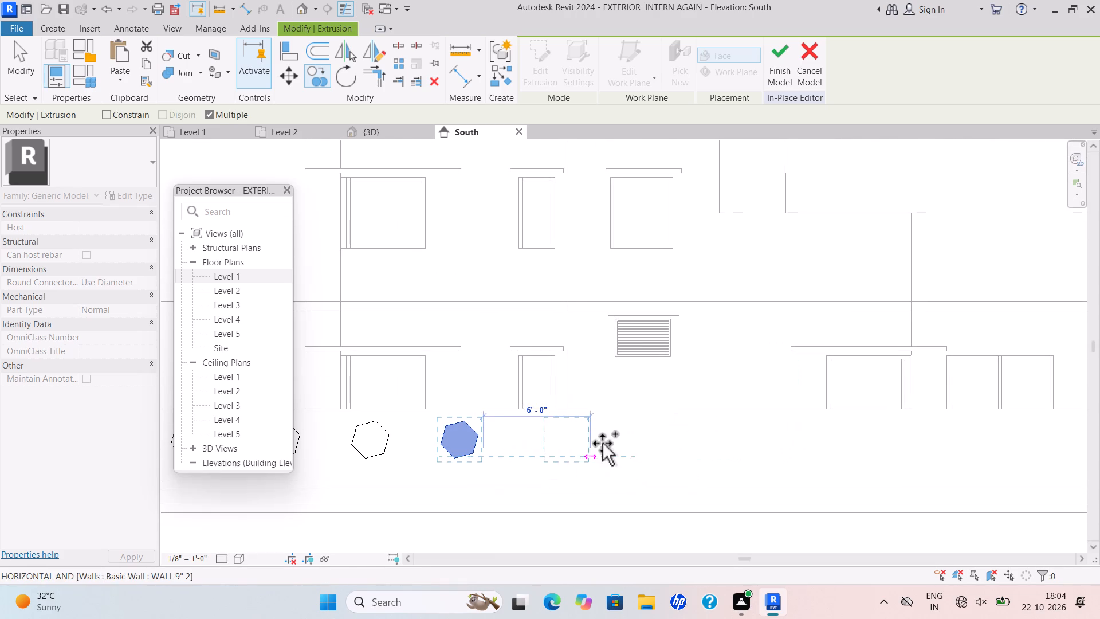
{"action": "scroll", "coordinate": [652, 466], "scroll_direction": "up", "scroll_amount": 2}
{"action": "scroll", "coordinate": [528, 438], "scroll_direction": "up", "scroll_amount": 3}
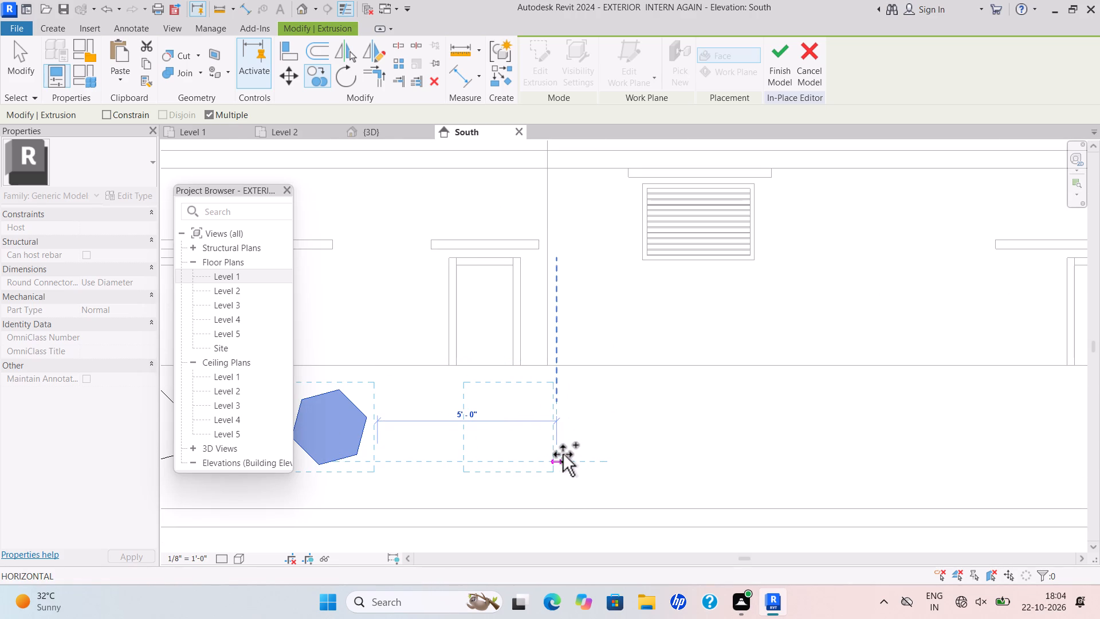
{"action": "left_click", "coordinate": [562, 453]}
{"action": "scroll", "coordinate": [661, 459], "scroll_direction": "down", "scroll_amount": 5}
{"action": "middle_click_drag", "start_coordinate": [661, 459], "coordinate": [516, 455]}
{"action": "middle_click", "coordinate": [506, 453]}
{"action": "scroll", "coordinate": [567, 460], "scroll_direction": "up", "scroll_amount": 4}
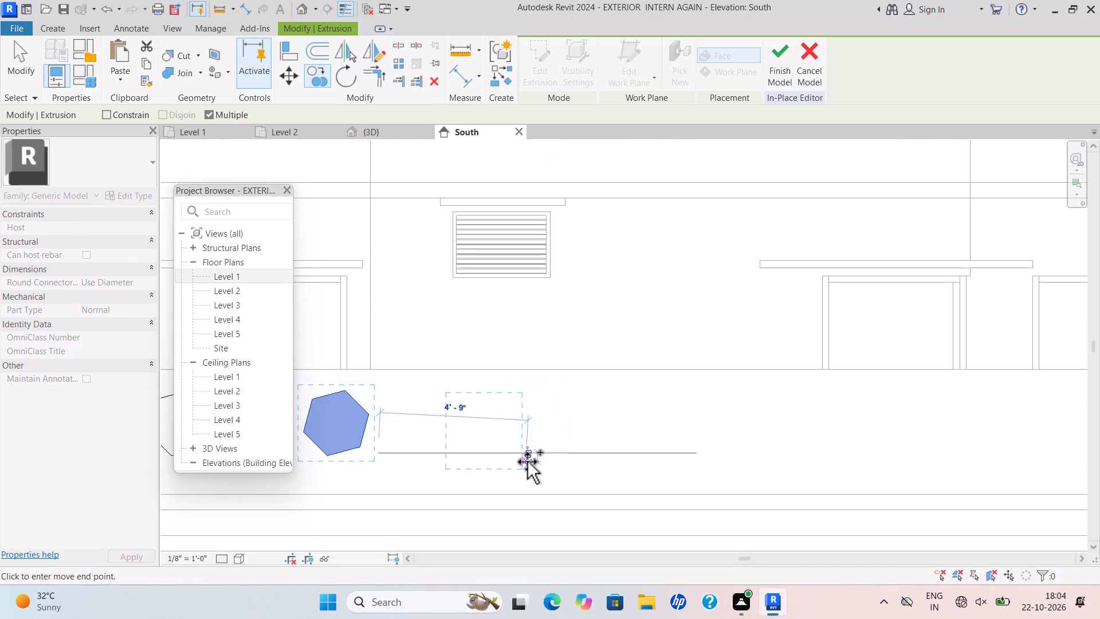
{"action": "left_click", "coordinate": [536, 460]}
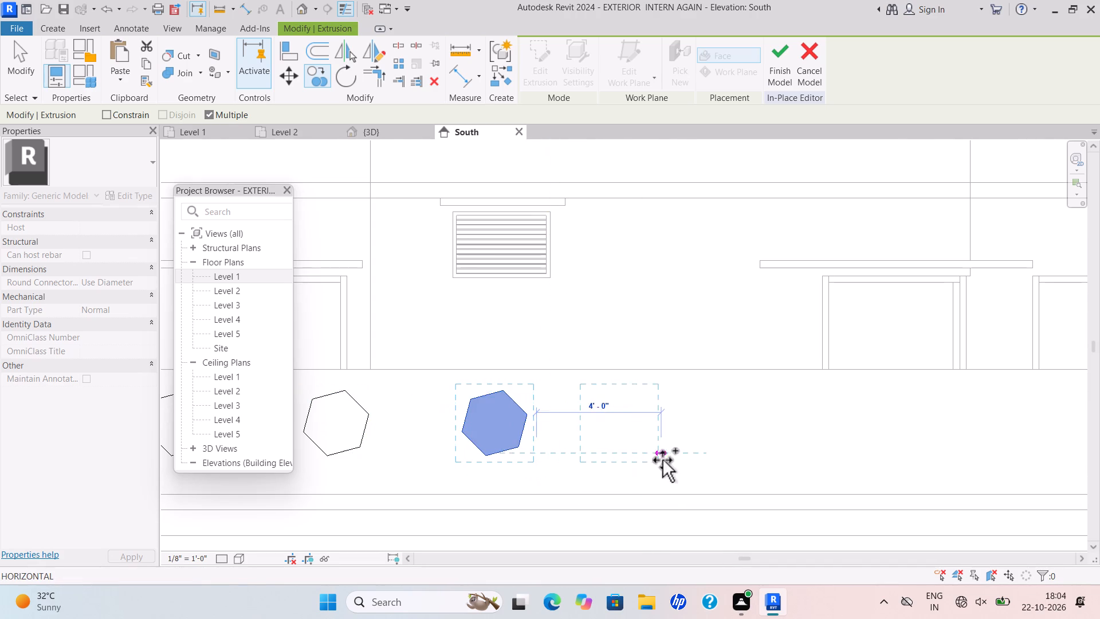
{"action": "scroll", "coordinate": [662, 459], "scroll_direction": "down", "scroll_amount": 3}
{"action": "middle_click_drag", "start_coordinate": [662, 458], "coordinate": [512, 428]}
{"action": "middle_click", "coordinate": [512, 428]}
{"action": "scroll", "coordinate": [543, 429], "scroll_direction": "up", "scroll_amount": 4}
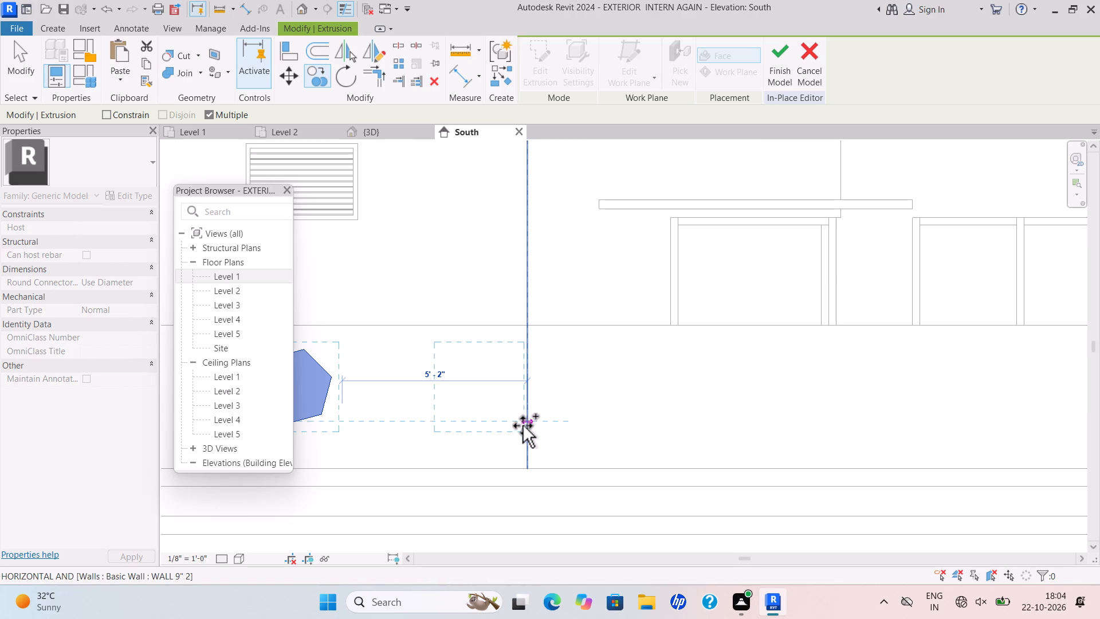
{"action": "left_click", "coordinate": [524, 423]}
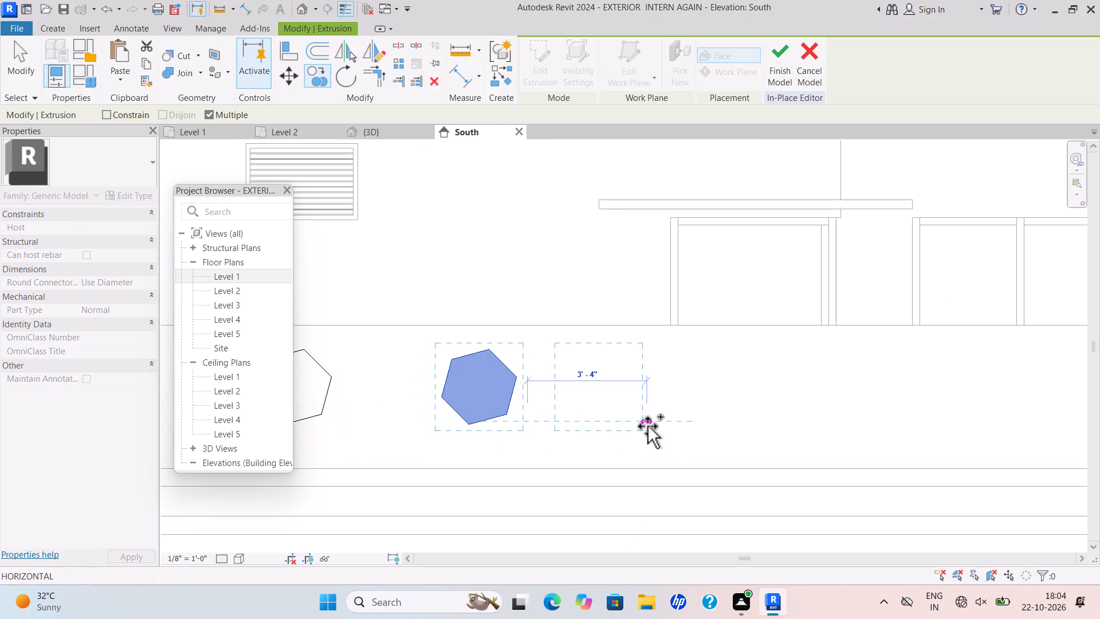
Add two more hexagon copies to the row at about 5' 1" spacing and end the copy command.
{"action": "scroll", "coordinate": [648, 426], "scroll_direction": "down", "scroll_amount": 5}
{"action": "middle_click_drag", "start_coordinate": [648, 424], "coordinate": [516, 391]}
{"action": "middle_click_drag", "start_coordinate": [492, 385], "coordinate": [485, 381]}
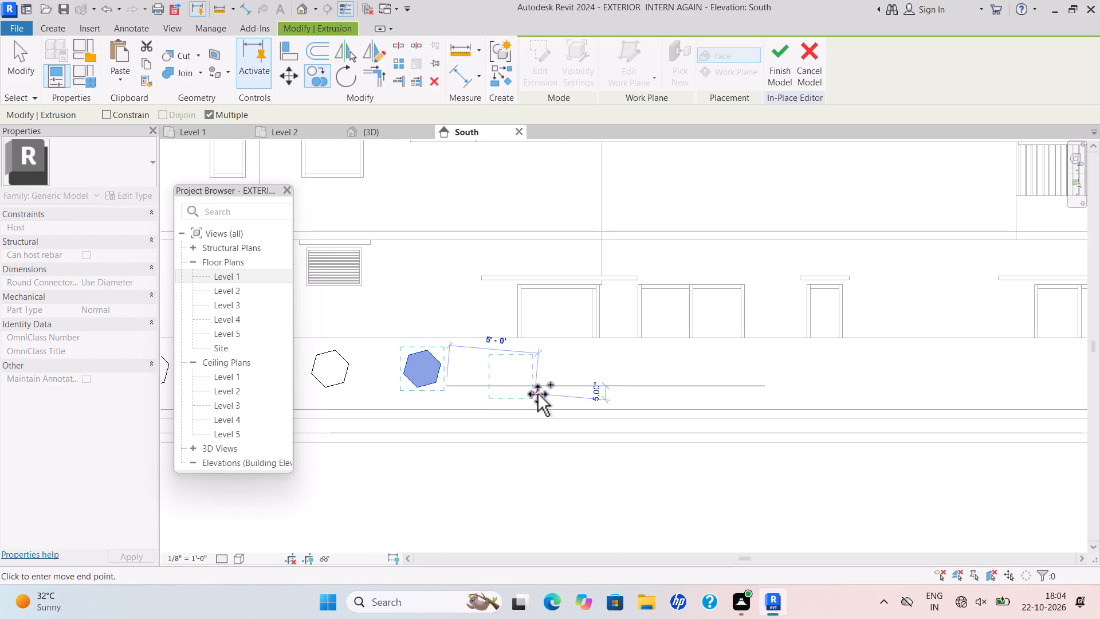
{"action": "scroll", "coordinate": [537, 394], "scroll_direction": "up", "scroll_amount": 4}
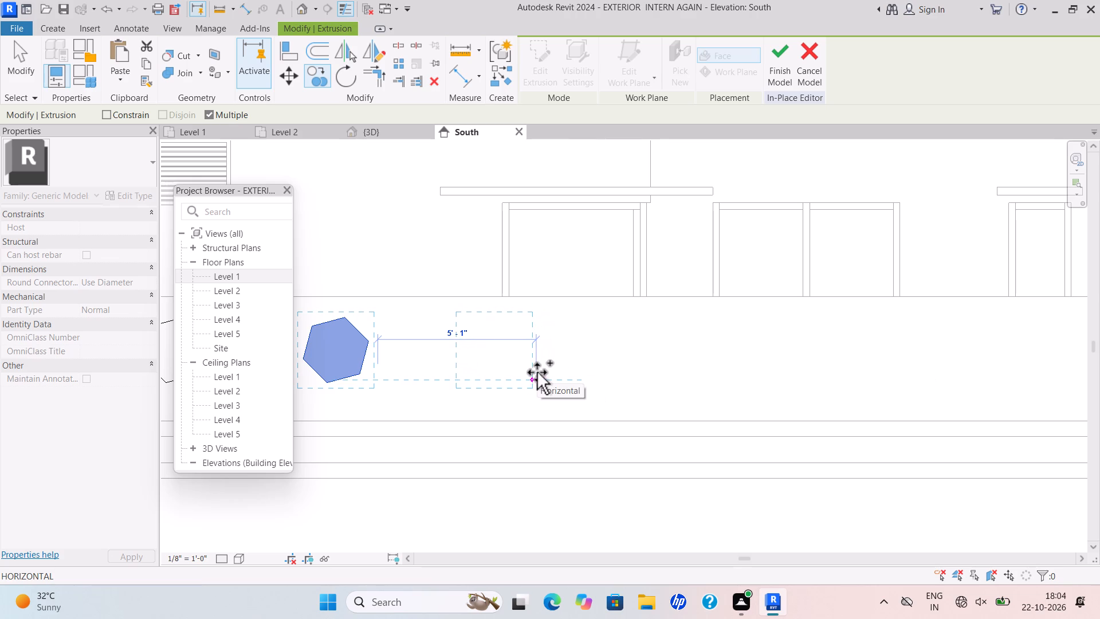
{"action": "left_click", "coordinate": [535, 372]}
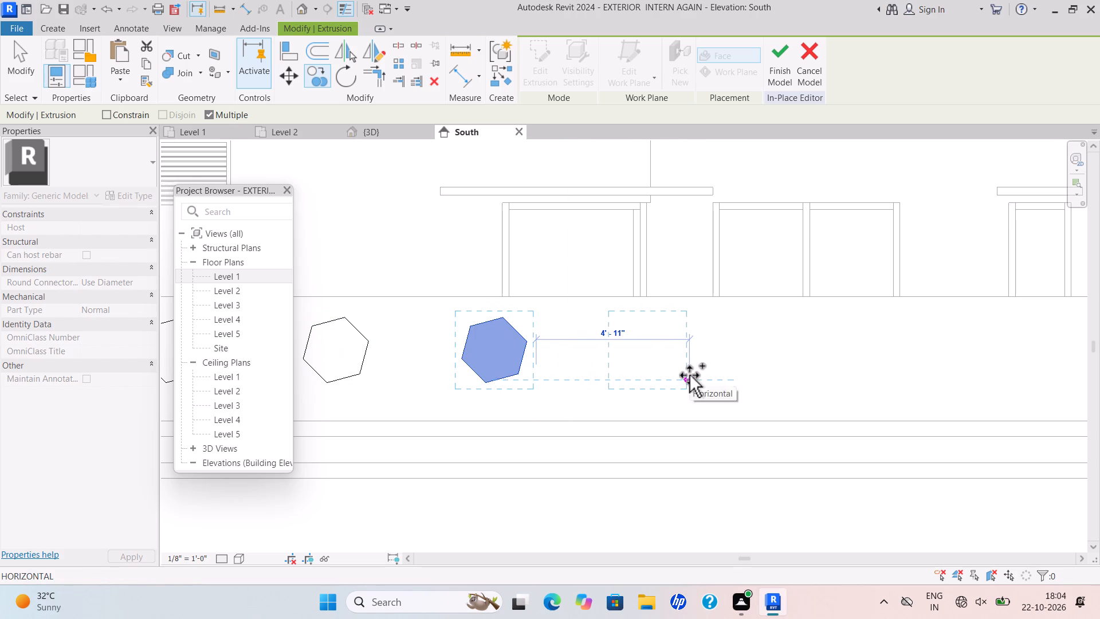
{"action": "left_click", "coordinate": [700, 371]}
{"action": "scroll", "coordinate": [753, 374], "scroll_direction": "down", "scroll_amount": 4}
{"action": "middle_click_drag", "start_coordinate": [752, 373], "coordinate": [510, 356]}
{"action": "middle_click", "coordinate": [493, 355]}
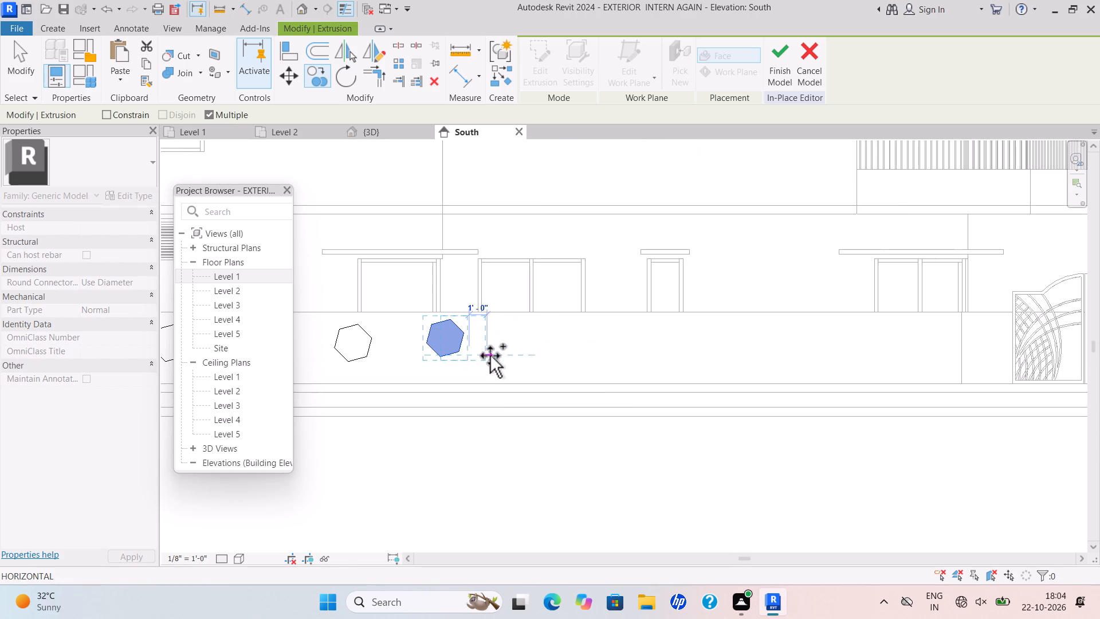
{"action": "scroll", "coordinate": [611, 359], "scroll_direction": "down", "scroll_amount": 5}
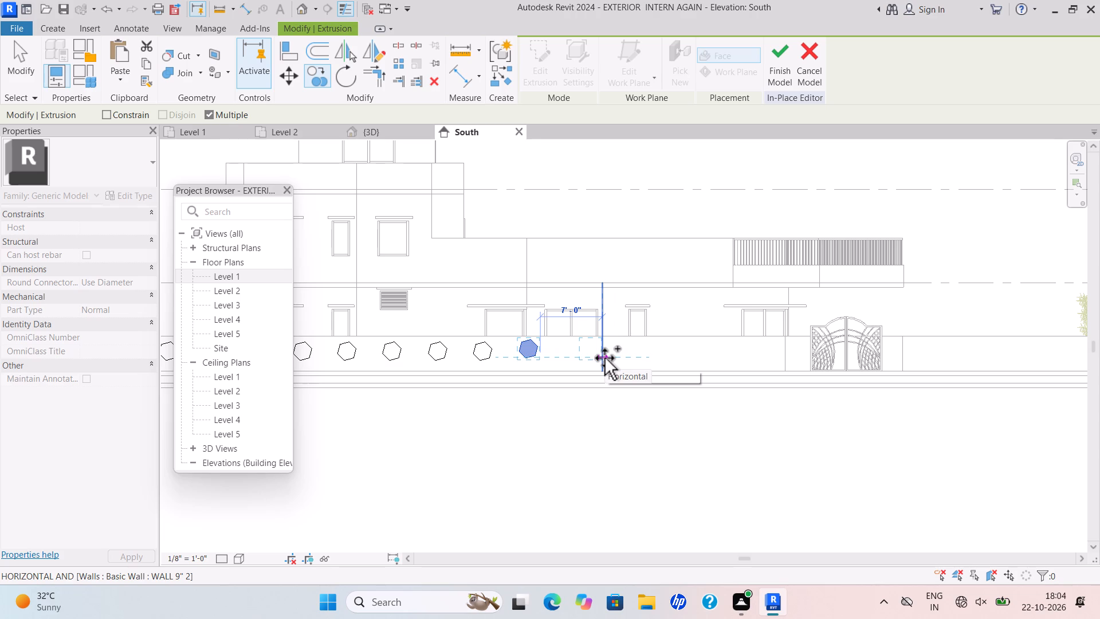
{"action": "scroll", "coordinate": [604, 357], "scroll_direction": "up", "scroll_amount": 4}
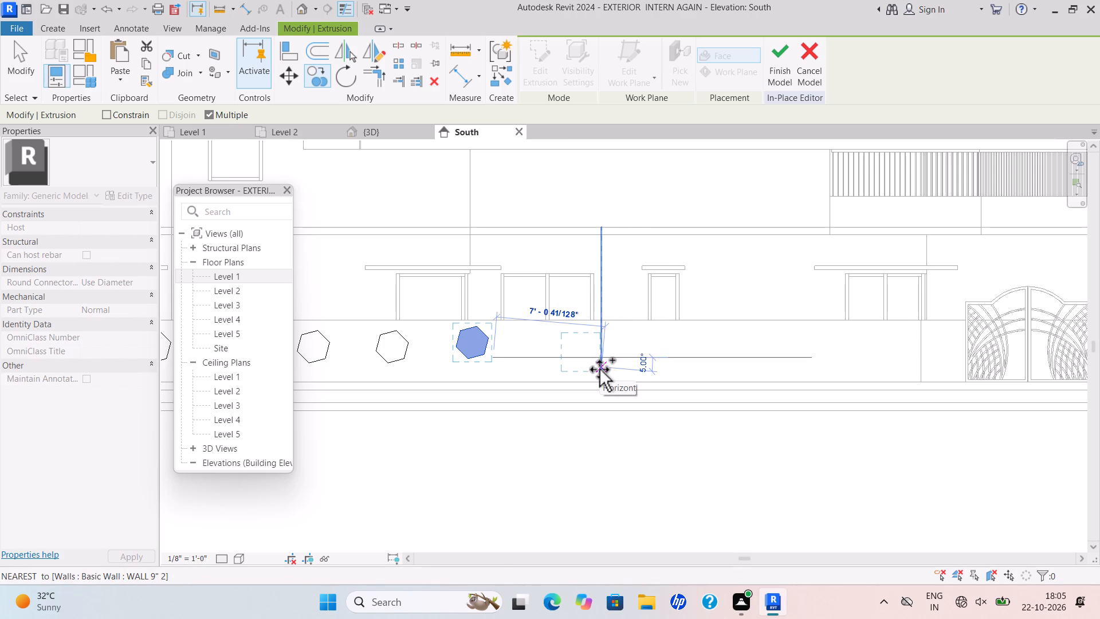
{"action": "key", "text": "Escape"}
{"action": "key", "text": "Escape"}
{"action": "key", "text": "Escape"}
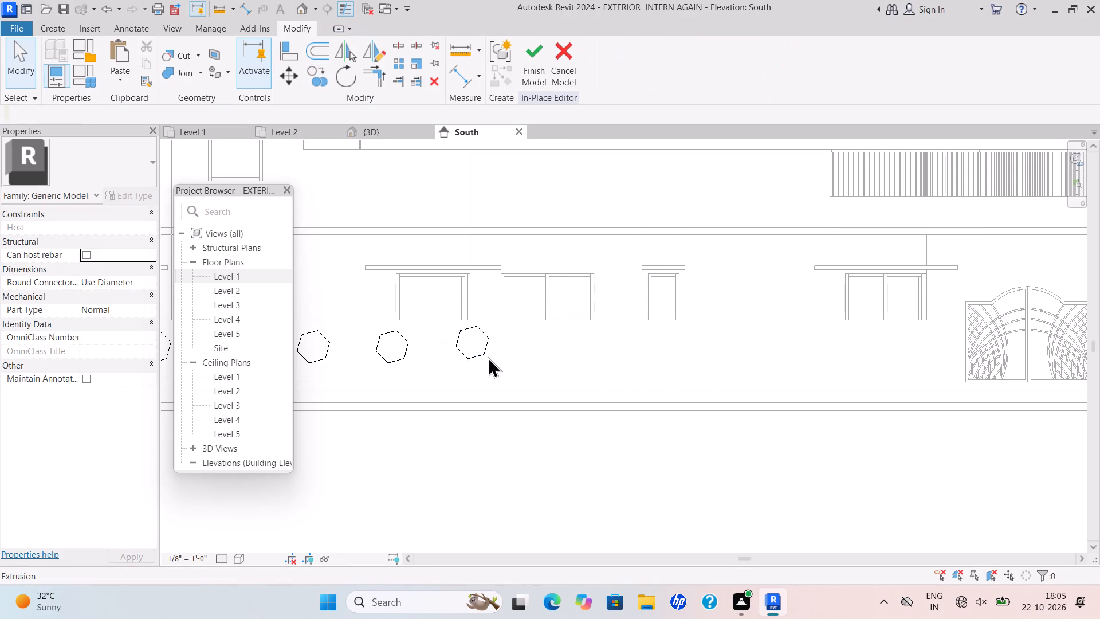
Nudge the last hexagon in the row slightly downward to line it up with the other hexagons.
{"action": "left_click", "coordinate": [486, 355]}
{"action": "key", "text": "Down"}
{"action": "key", "text": "Down"}
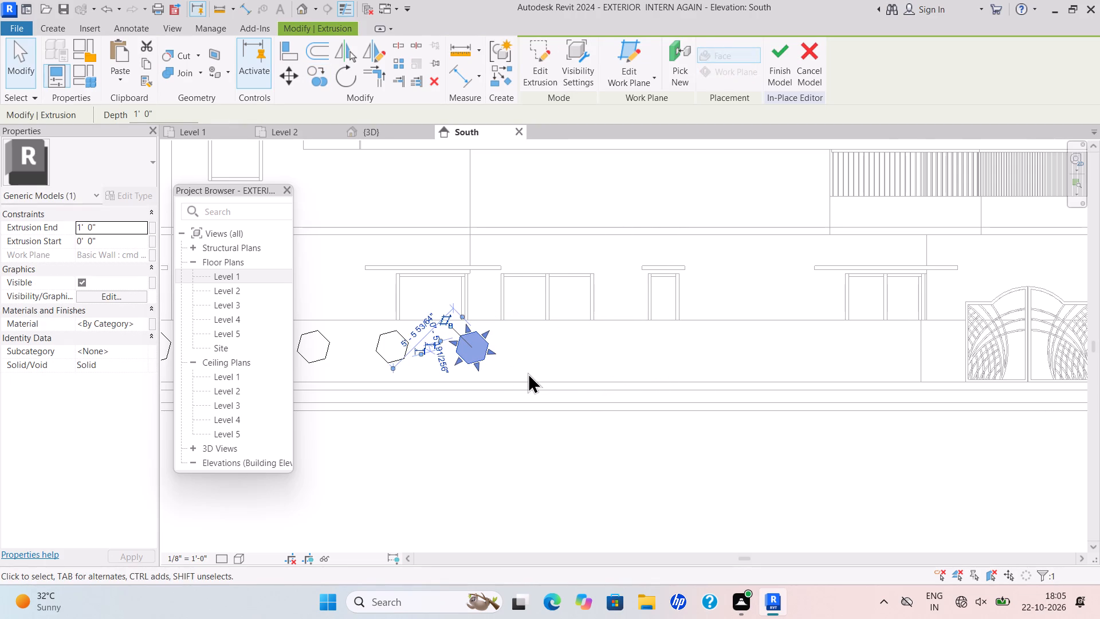
{"action": "scroll", "coordinate": [523, 375], "scroll_direction": "up", "scroll_amount": 5}
{"action": "scroll", "coordinate": [540, 371], "scroll_direction": "down", "scroll_amount": 1}
{"action": "middle_click_drag", "start_coordinate": [555, 381], "coordinate": [627, 405]}
{"action": "key", "text": "Down"}
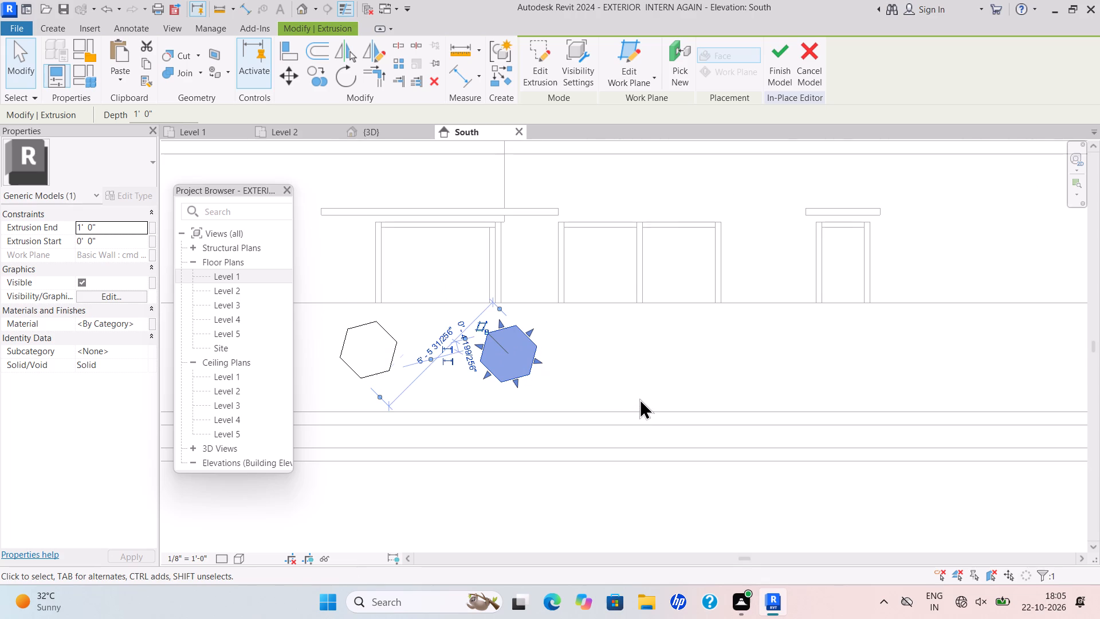
{"action": "key", "text": "Up"}
{"action": "scroll", "coordinate": [547, 359], "scroll_direction": "up", "scroll_amount": 3}
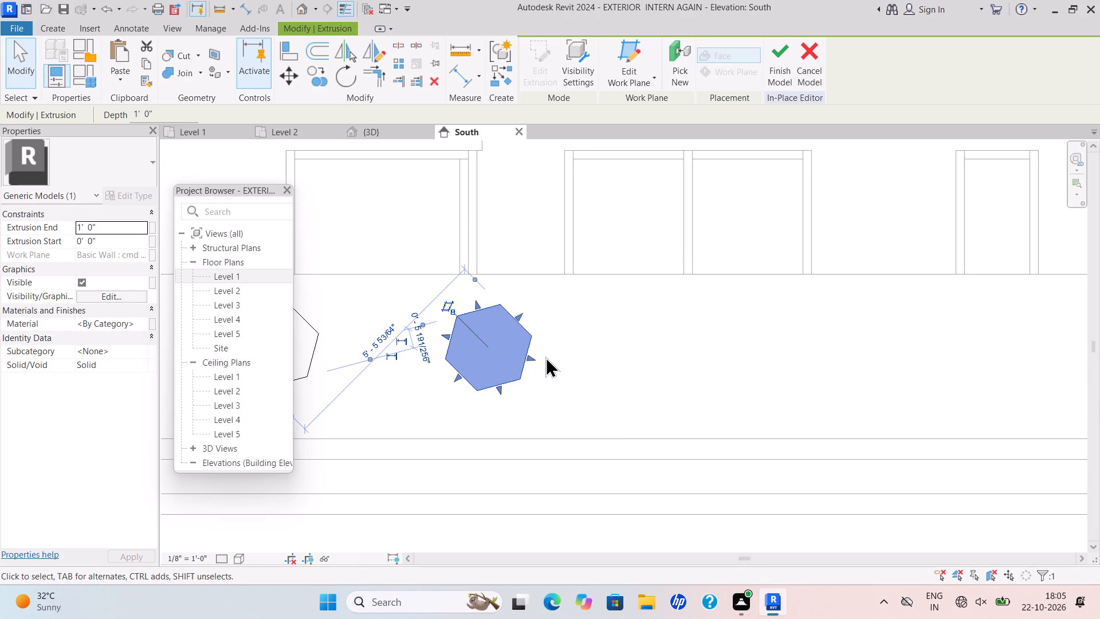
Copy the aligned last hexagon three times toward the gate at about 5' 1" spacing, with multiple copies enabled.
{"action": "left_click", "coordinate": [302, 76]}
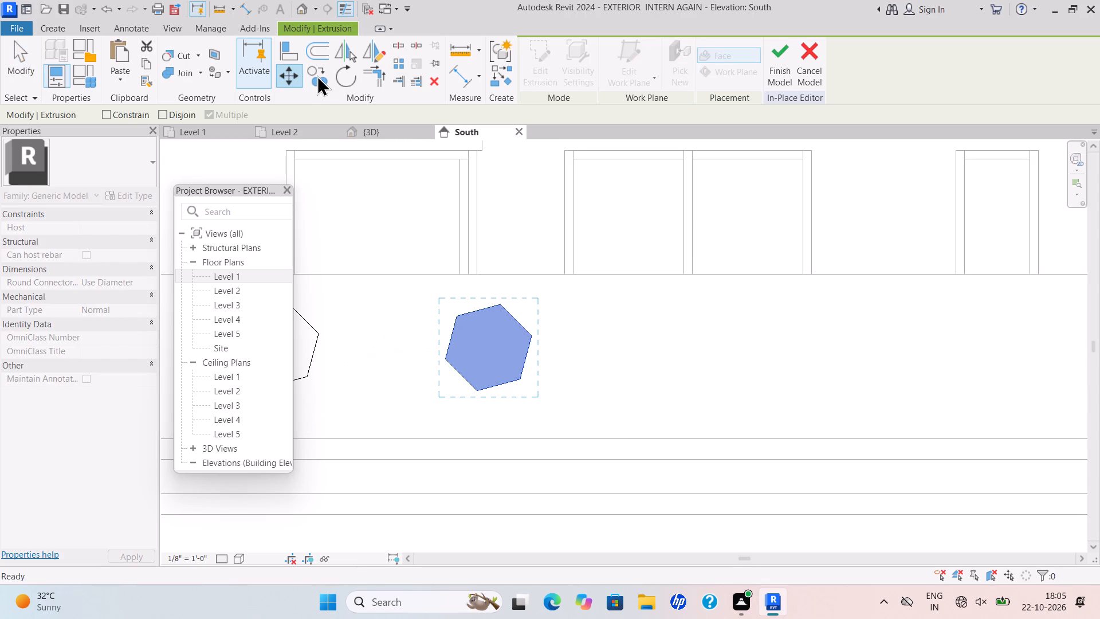
{"action": "double_click", "coordinate": [317, 75]}
{"action": "left_click", "coordinate": [537, 386]}
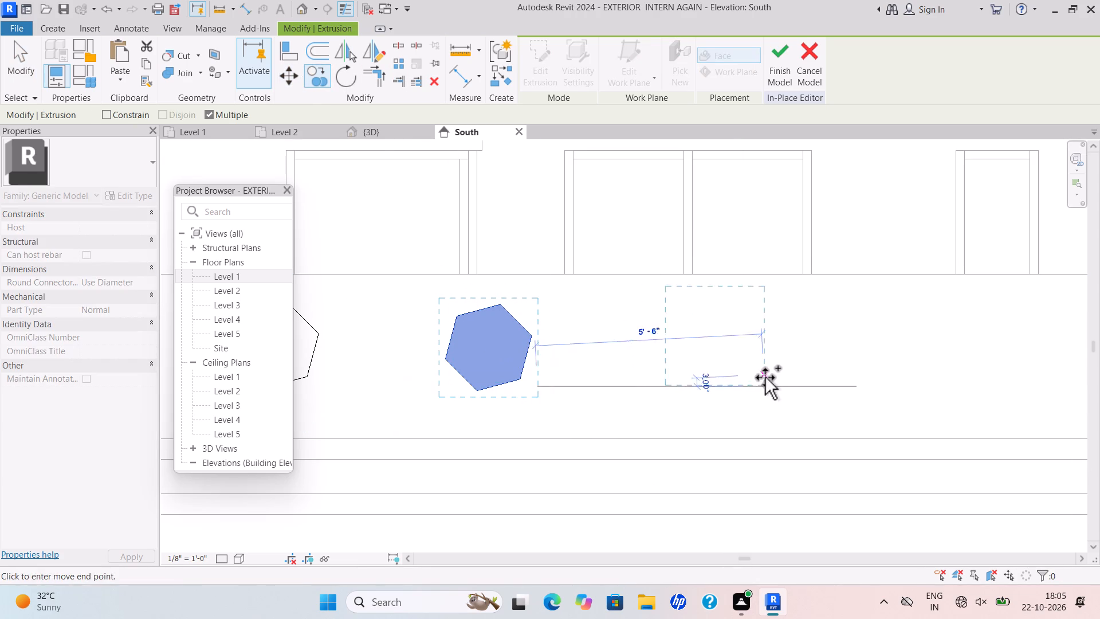
{"action": "scroll", "coordinate": [778, 386], "scroll_direction": "up", "scroll_amount": 5}
{"action": "scroll", "coordinate": [794, 386], "scroll_direction": "down", "scroll_amount": 3}
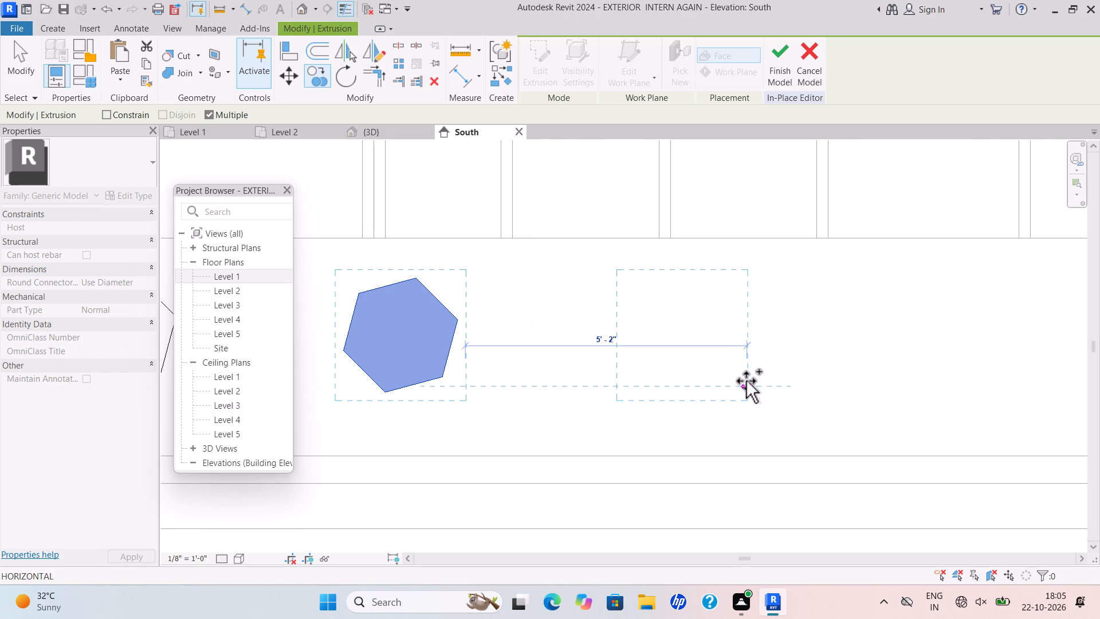
{"action": "left_click", "coordinate": [742, 379]}
{"action": "scroll", "coordinate": [871, 373], "scroll_direction": "down", "scroll_amount": 5}
{"action": "middle_click_drag", "start_coordinate": [861, 369], "coordinate": [669, 350]}
{"action": "middle_click", "coordinate": [669, 350]}
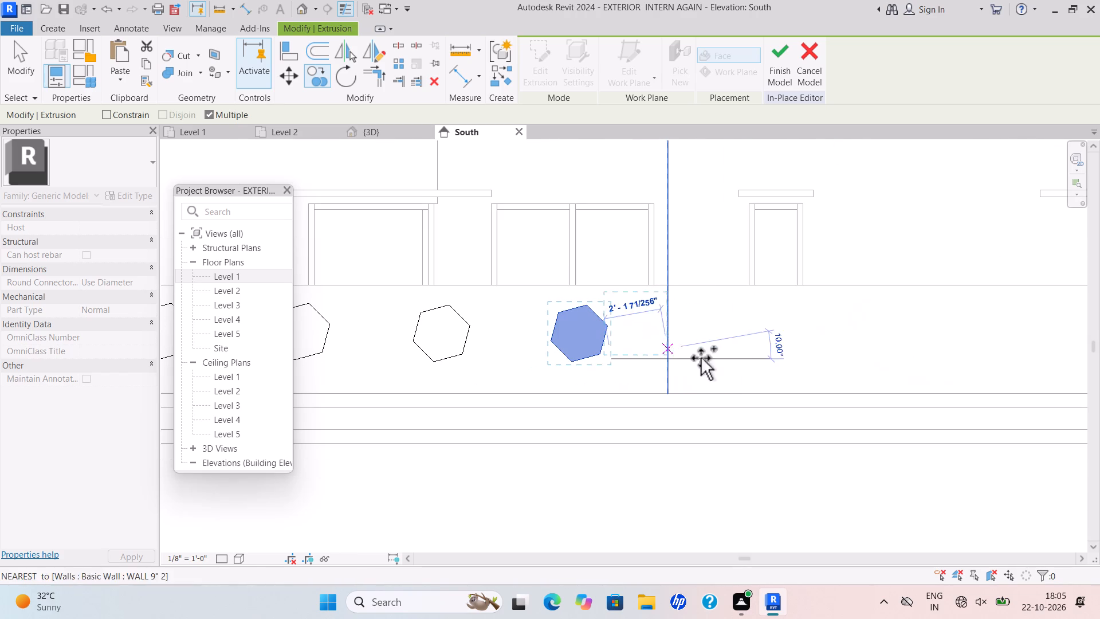
{"action": "scroll", "coordinate": [751, 368], "scroll_direction": "up", "scroll_amount": 3}
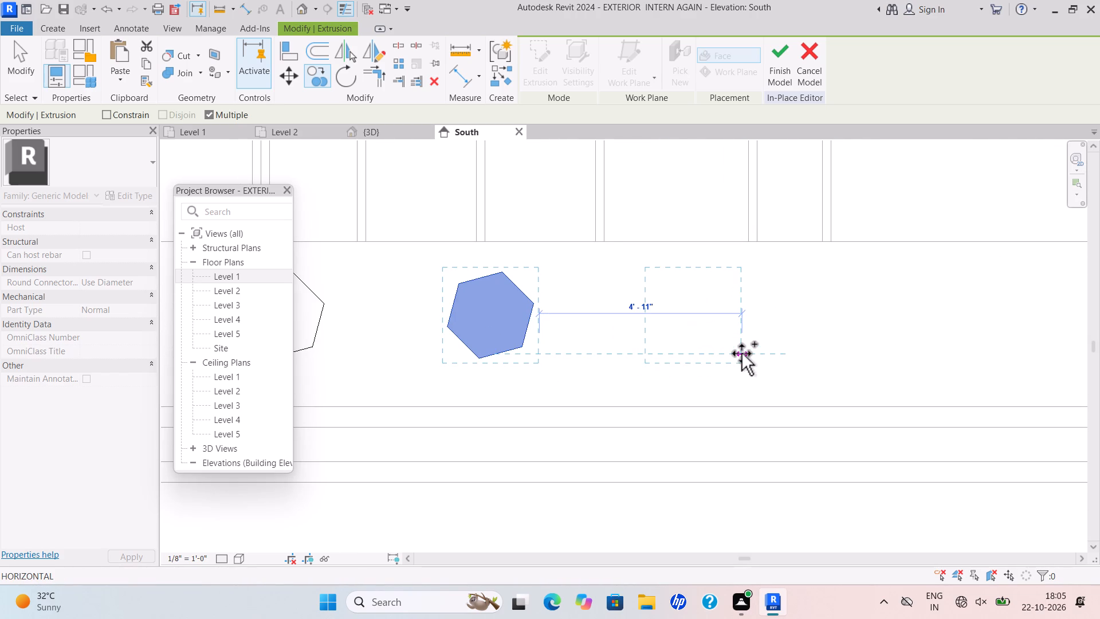
{"action": "left_click", "coordinate": [747, 350]}
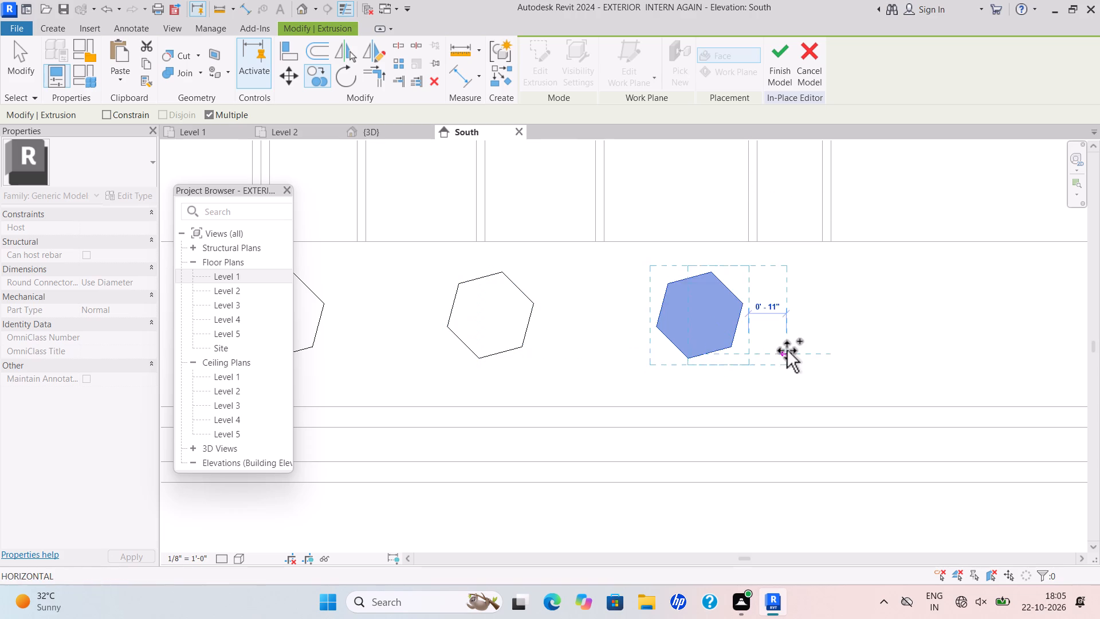
{"action": "scroll", "coordinate": [787, 350], "scroll_direction": "down", "scroll_amount": 3}
{"action": "middle_click_drag", "start_coordinate": [728, 346], "coordinate": [626, 338]}
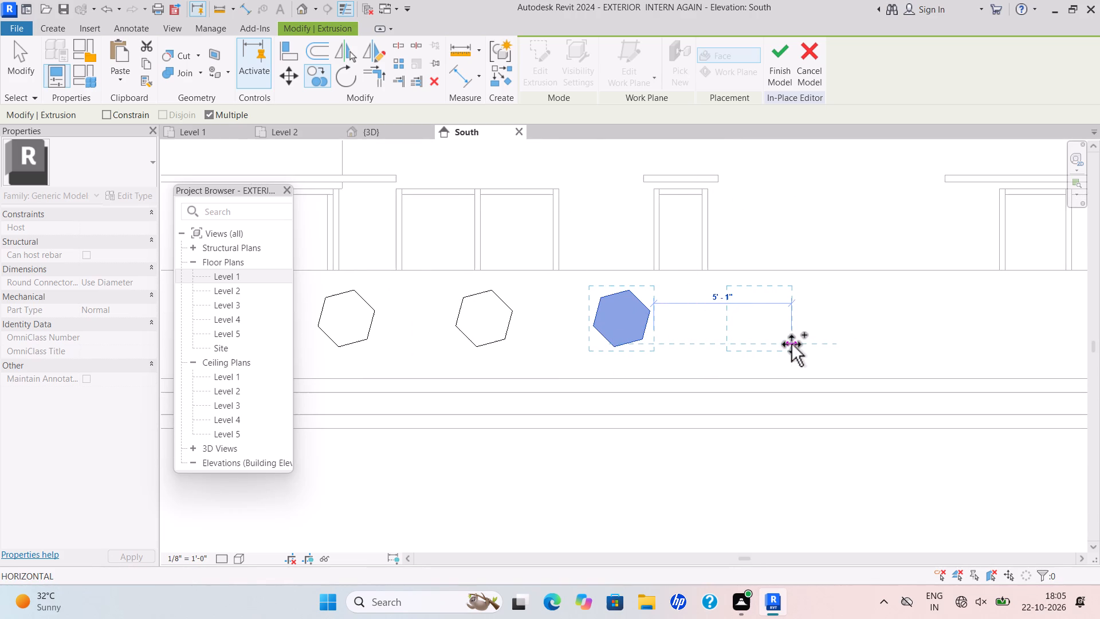
{"action": "left_click", "coordinate": [791, 344]}
Place two more hexagon copies at about 5' 2" and 5' 0" spacing, completing the row up to the gate.
{"action": "scroll", "coordinate": [827, 347], "scroll_direction": "down", "scroll_amount": 4}
{"action": "middle_click_drag", "start_coordinate": [819, 345], "coordinate": [635, 316]}
{"action": "middle_click", "coordinate": [629, 313]}
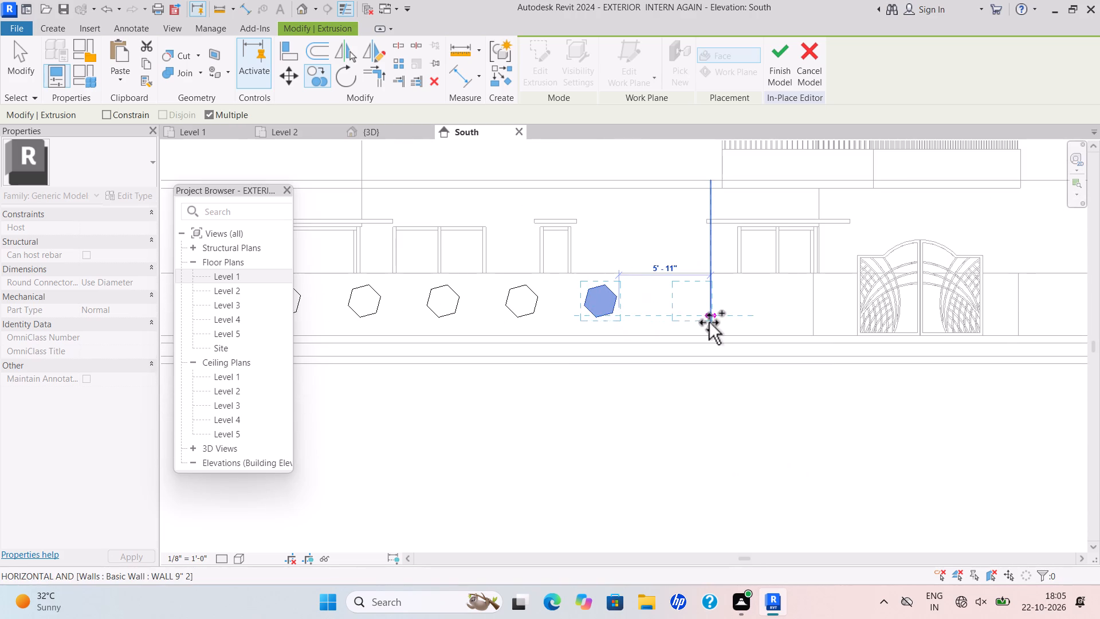
{"action": "scroll", "coordinate": [709, 322], "scroll_direction": "up", "scroll_amount": 4}
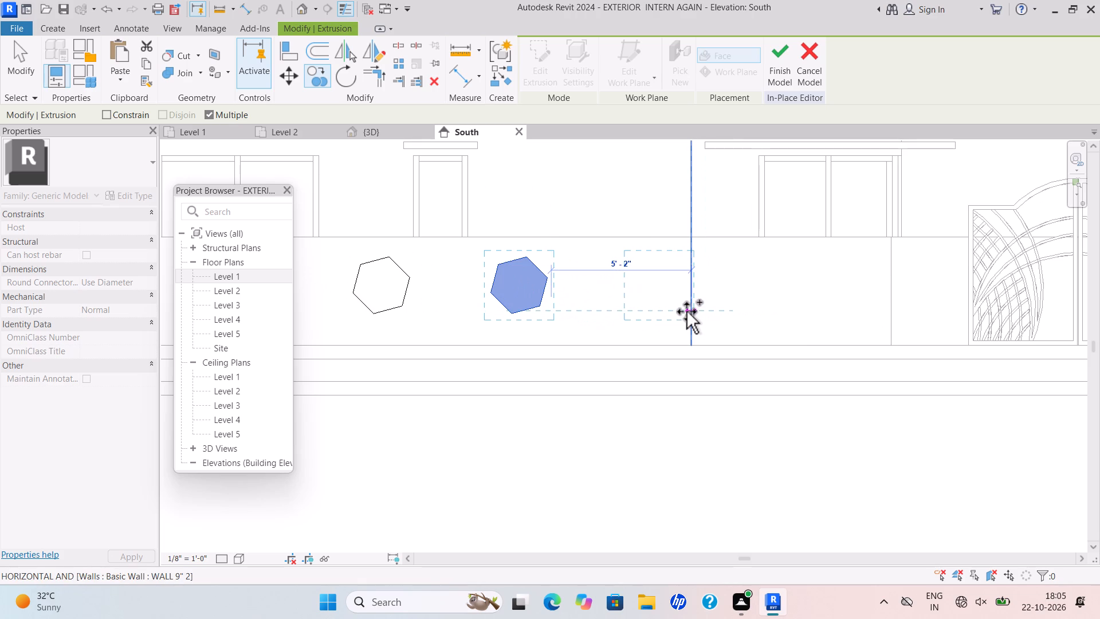
{"action": "left_click", "coordinate": [687, 311]}
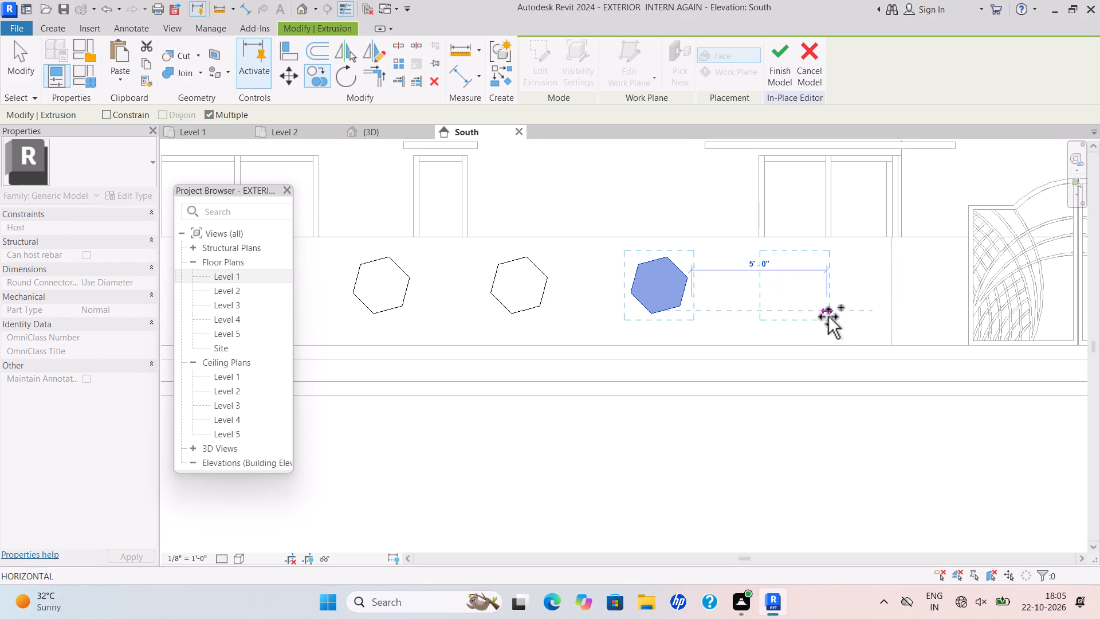
{"action": "left_click", "coordinate": [828, 315]}
Place a copy of the last hexagon on the wall beyond the gate, level with the row, at about 20' 3" distance.
{"action": "scroll", "coordinate": [906, 315], "scroll_direction": "down", "scroll_amount": 5}
{"action": "middle_click_drag", "start_coordinate": [894, 314], "coordinate": [621, 338]}
{"action": "middle_click", "coordinate": [615, 335]}
{"action": "scroll", "coordinate": [792, 347], "scroll_direction": "up", "scroll_amount": 4}
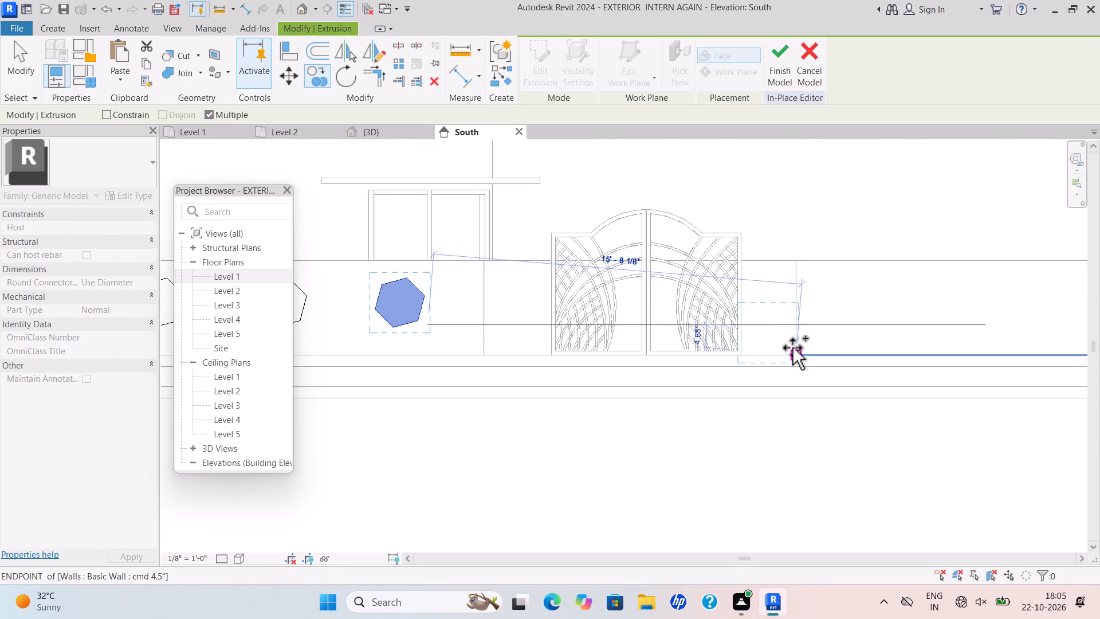
{"action": "middle_click_drag", "start_coordinate": [826, 336], "coordinate": [661, 319]}
{"action": "scroll", "coordinate": [826, 336], "scroll_direction": "down", "scroll_amount": 1}
{"action": "scroll", "coordinate": [660, 318], "scroll_direction": "up", "scroll_amount": 2}
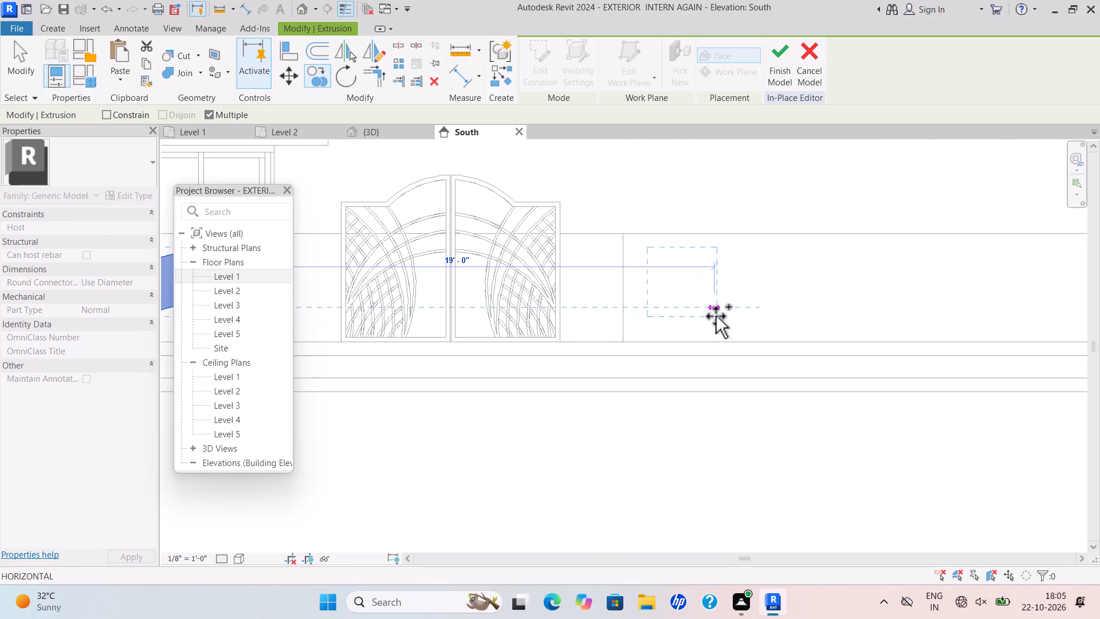
{"action": "scroll", "coordinate": [716, 318], "scroll_direction": "down", "scroll_amount": 4}
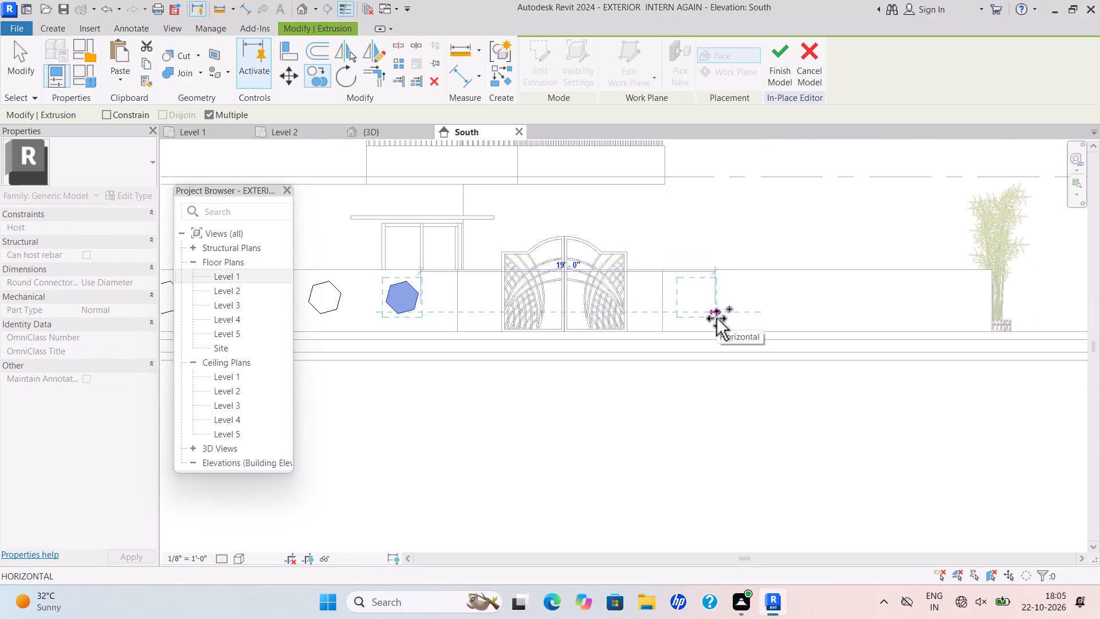
{"action": "scroll", "coordinate": [718, 318], "scroll_direction": "up", "scroll_amount": 4}
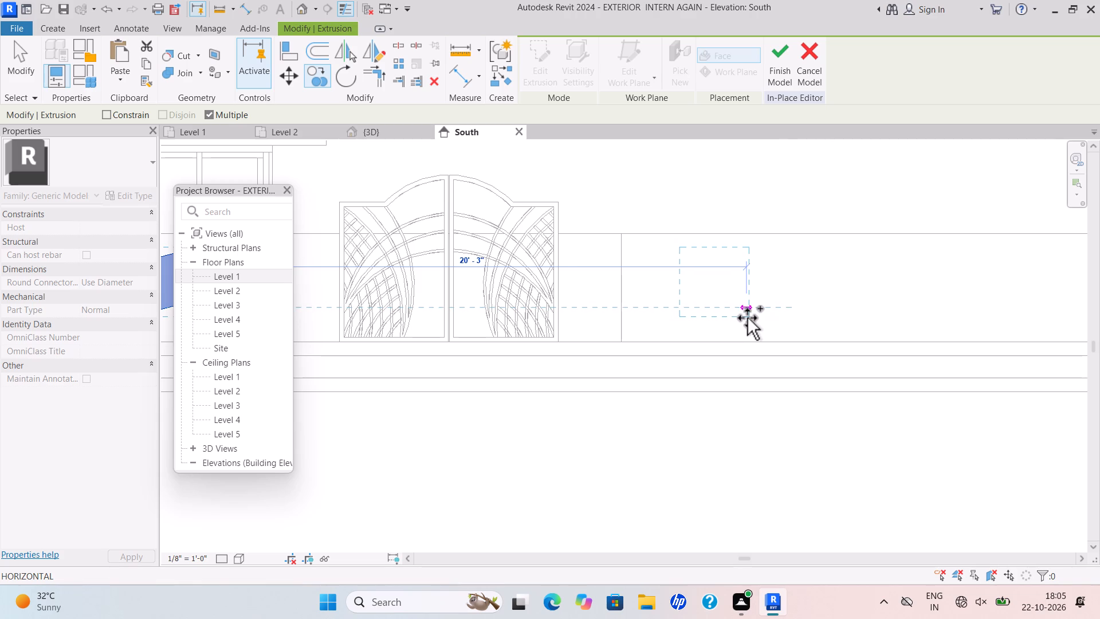
{"action": "left_click", "coordinate": [747, 318]}
Place three more hexagon copies beyond the gate at about 5' 1" spacing, then finish the in-place model.
{"action": "scroll", "coordinate": [843, 319], "scroll_direction": "down", "scroll_amount": 4}
{"action": "middle_click_drag", "start_coordinate": [788, 316], "coordinate": [740, 315]}
{"action": "middle_click", "coordinate": [737, 314]}
{"action": "scroll", "coordinate": [764, 317], "scroll_direction": "up", "scroll_amount": 5}
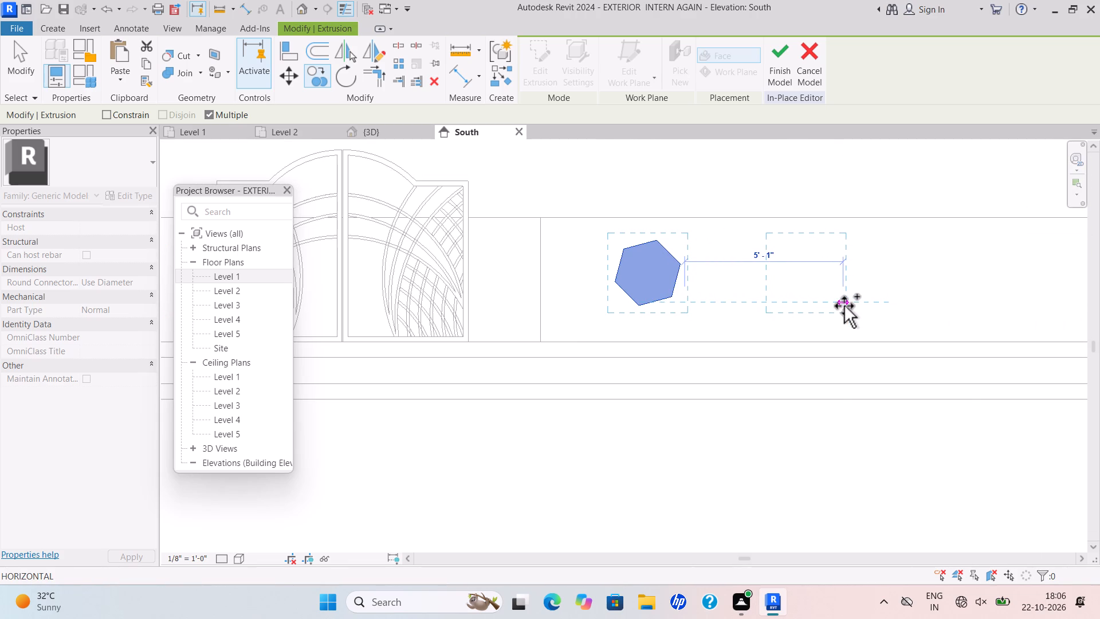
{"action": "left_click", "coordinate": [844, 305]}
{"action": "scroll", "coordinate": [842, 305], "scroll_direction": "down", "scroll_amount": 4}
{"action": "middle_click_drag", "start_coordinate": [832, 305], "coordinate": [728, 301]}
{"action": "middle_click", "coordinate": [725, 300]}
{"action": "scroll", "coordinate": [857, 300], "scroll_direction": "up", "scroll_amount": 4}
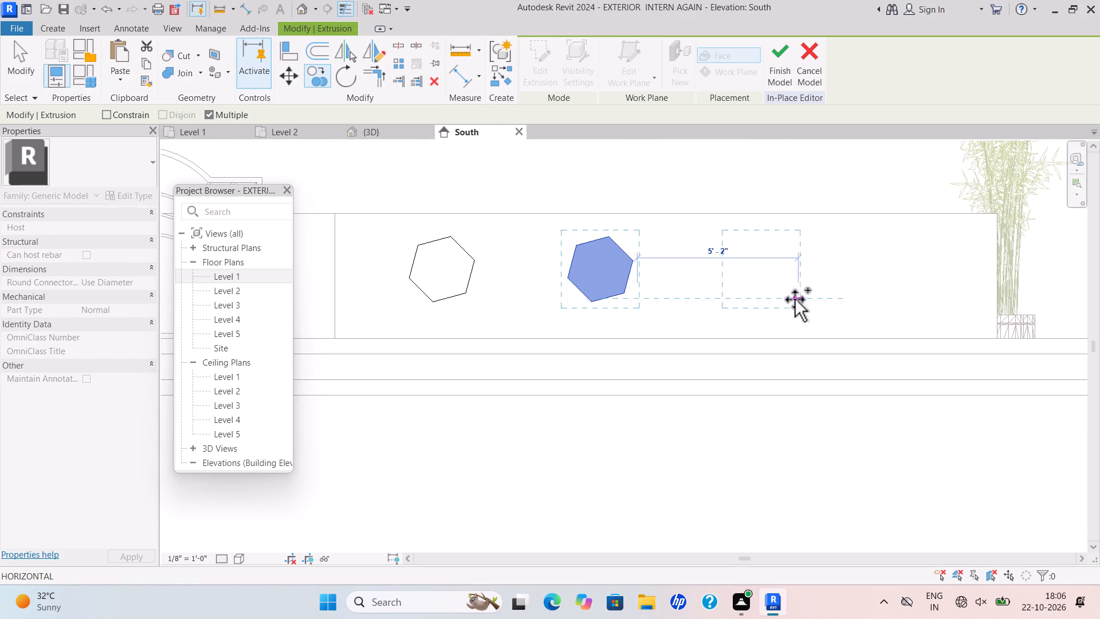
{"action": "scroll", "coordinate": [788, 299], "scroll_direction": "up", "scroll_amount": 1}
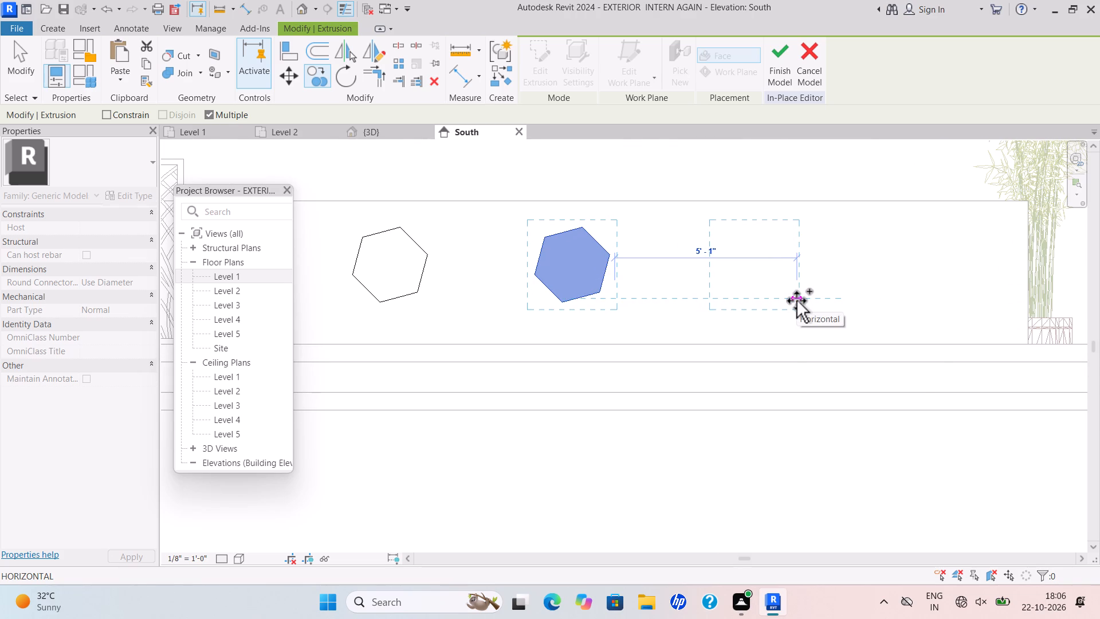
{"action": "left_click", "coordinate": [796, 300]}
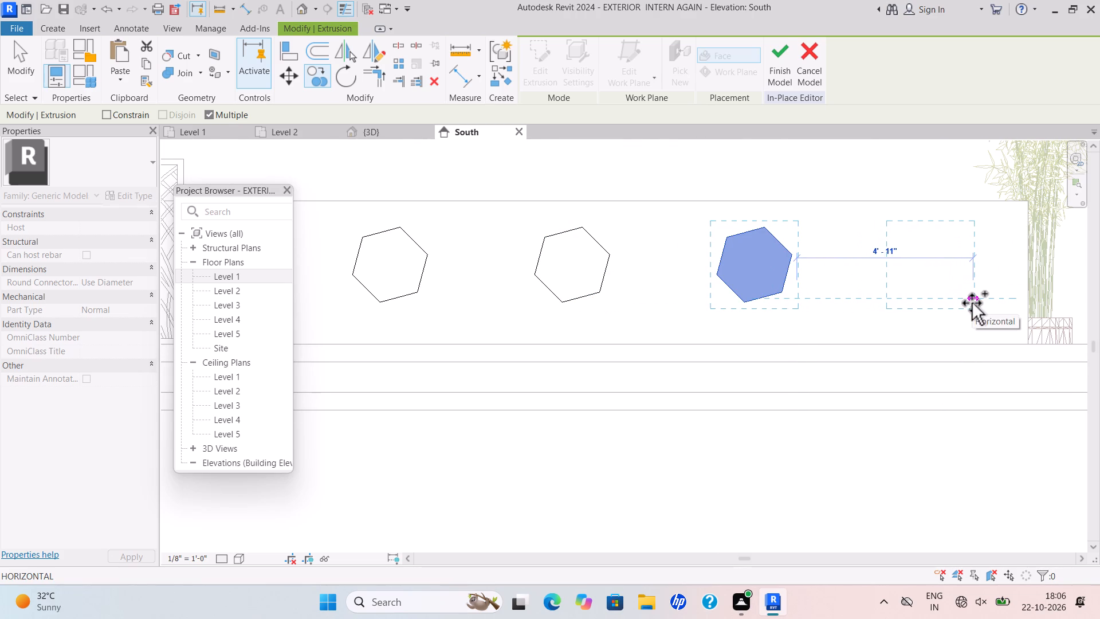
{"action": "left_click", "coordinate": [977, 303]}
{"action": "scroll", "coordinate": [985, 300], "scroll_direction": "down", "scroll_amount": 4}
{"action": "middle_click_drag", "start_coordinate": [984, 299], "coordinate": [979, 299]}
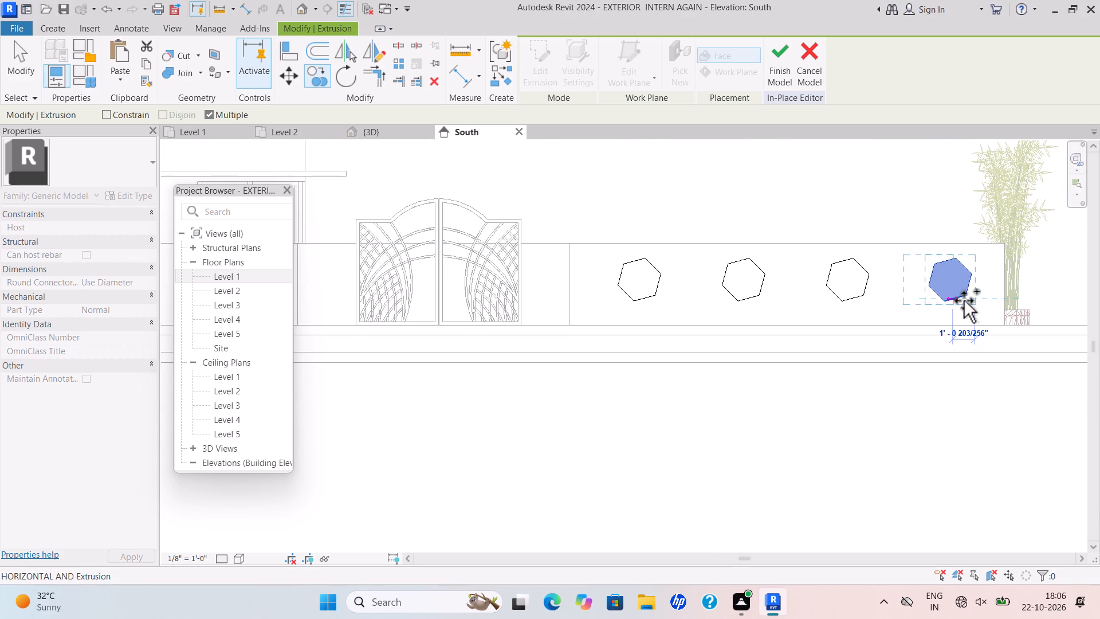
{"action": "key", "text": "Escape"}
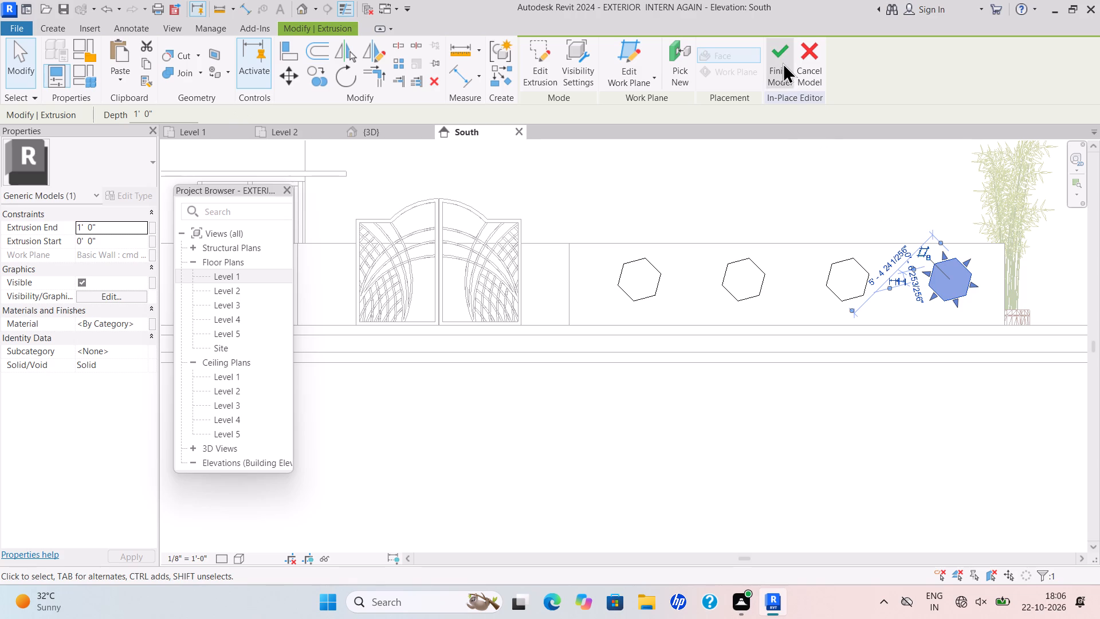
{"action": "left_click", "coordinate": [780, 57]}
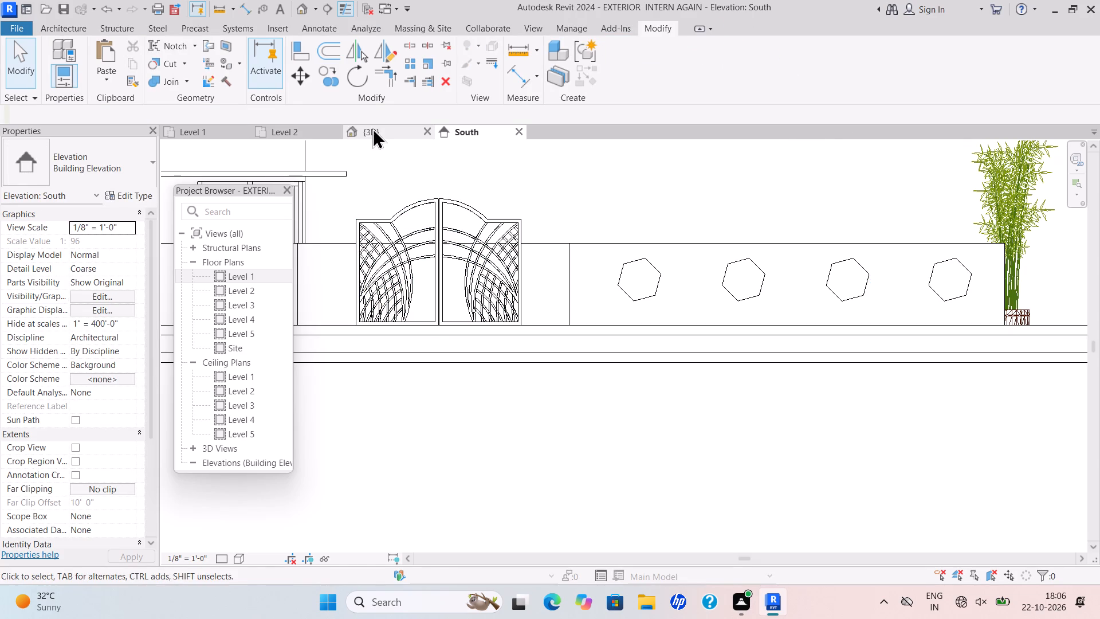
Examine the hexagon row along the compound wall's front in the 3D view.
{"action": "left_click", "coordinate": [372, 128]}
{"action": "scroll", "coordinate": [648, 329], "scroll_direction": "down", "scroll_amount": 9}
{"action": "middle_click_drag", "start_coordinate": [635, 358], "coordinate": [609, 373]}
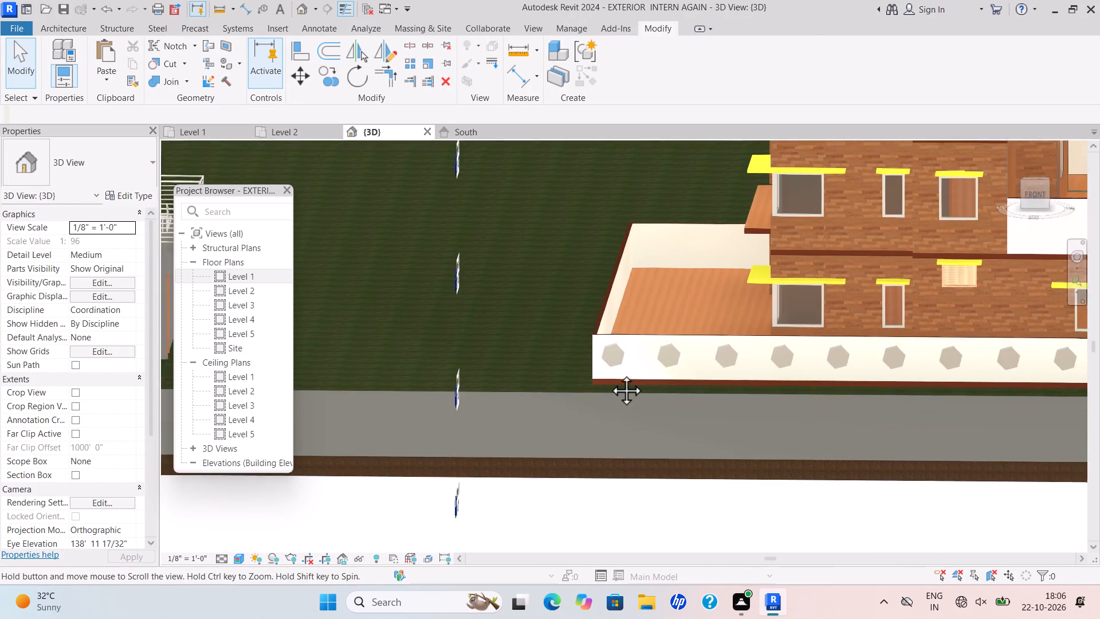
{"action": "middle_click_drag", "start_coordinate": [609, 373], "coordinate": [509, 382]}
{"action": "scroll", "coordinate": [544, 382], "scroll_direction": "down", "scroll_amount": 2}
{"action": "scroll", "coordinate": [730, 374], "scroll_direction": "down", "scroll_amount": 4}
{"action": "middle_click_drag", "start_coordinate": [730, 373], "coordinate": [522, 371]}
{"action": "scroll", "coordinate": [608, 385], "scroll_direction": "up", "scroll_amount": 3}
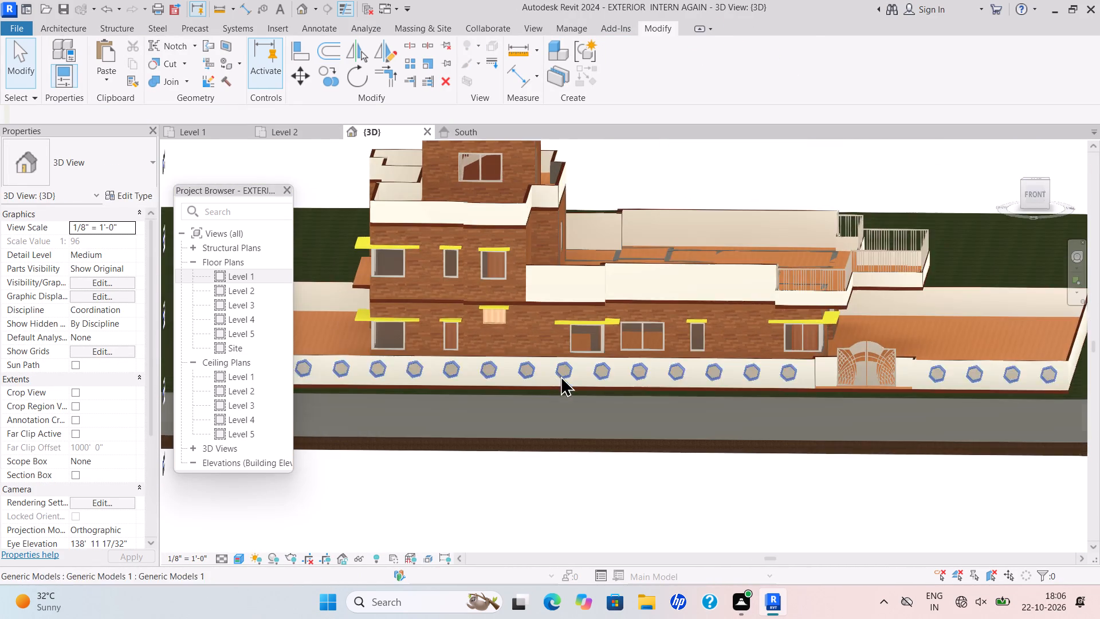
{"action": "scroll", "coordinate": [439, 329], "scroll_direction": "down", "scroll_amount": 2}
{"action": "middle_click_drag", "start_coordinate": [438, 329], "coordinate": [620, 323]}
{"action": "scroll", "coordinate": [494, 332], "scroll_direction": "up", "scroll_amount": 4}
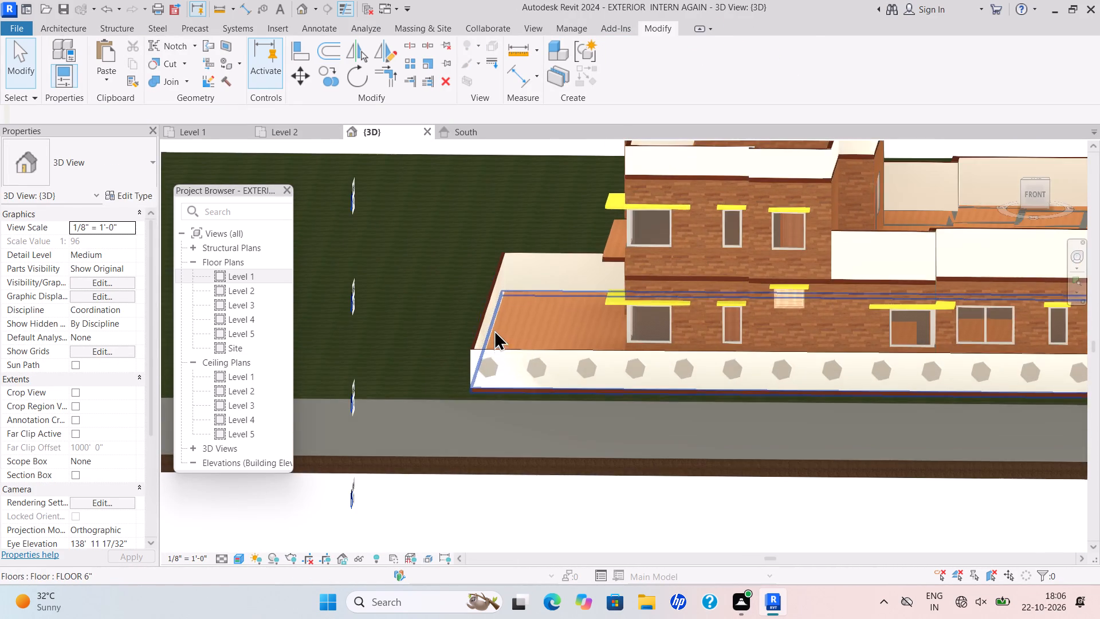
Edit the hexagon model in place and paint the front faces of the first and third hexagons with Carpet (1).
{"action": "scroll", "coordinate": [554, 315], "scroll_direction": "up", "scroll_amount": 3}
{"action": "left_click", "coordinate": [463, 393]}
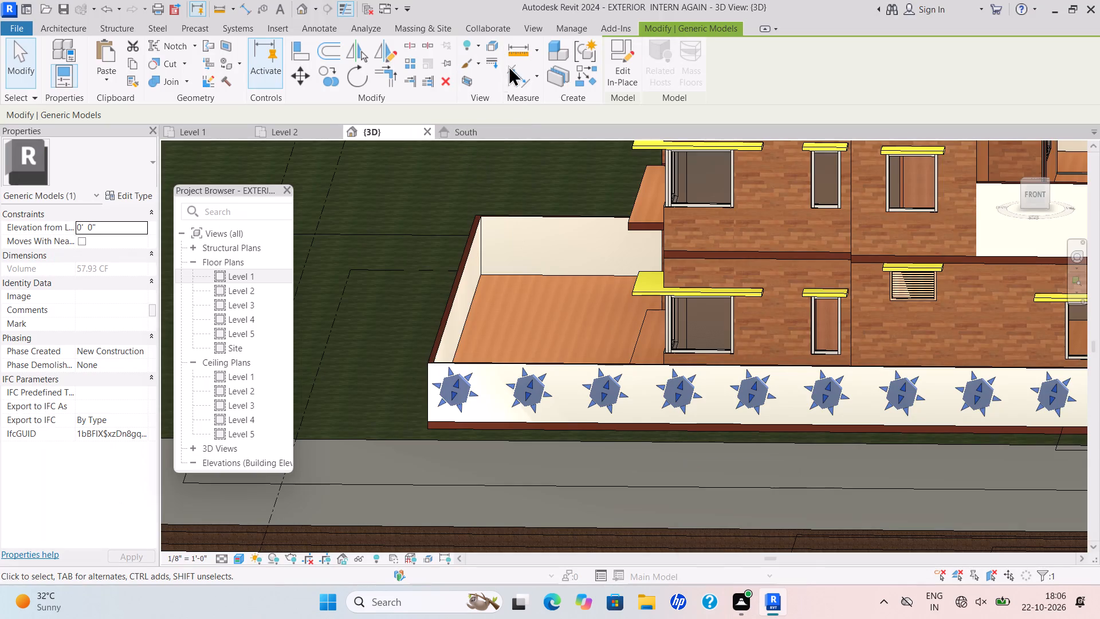
{"action": "left_click", "coordinate": [626, 83]}
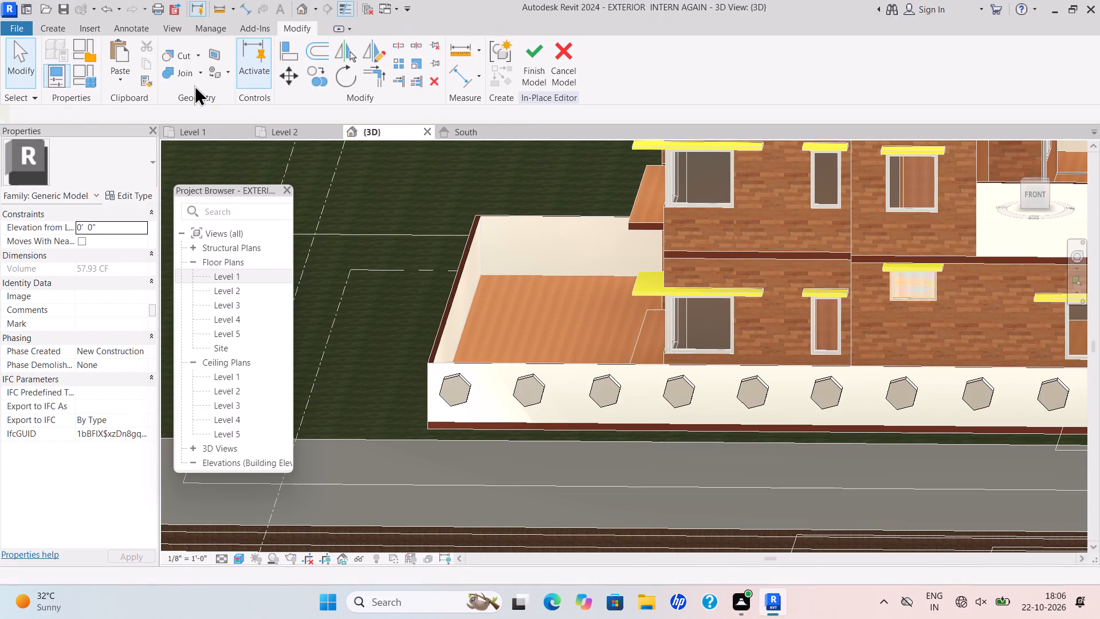
{"action": "left_click", "coordinate": [225, 76]}
{"action": "left_click", "coordinate": [235, 94]}
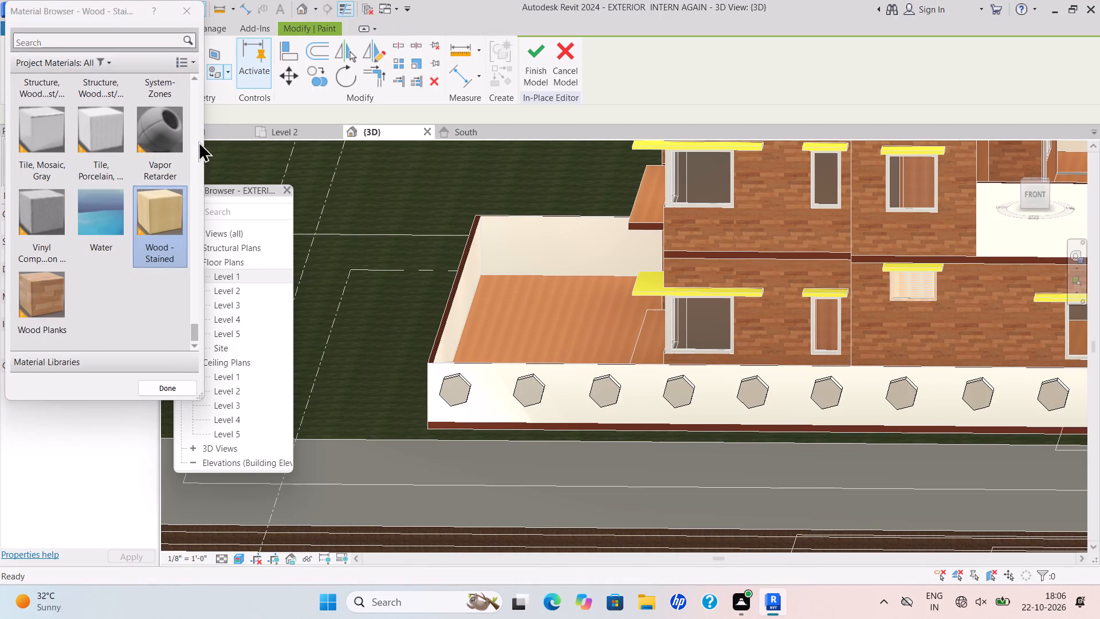
{"action": "scroll", "coordinate": [109, 244], "scroll_direction": "up", "scroll_amount": 17}
{"action": "scroll", "coordinate": [117, 214], "scroll_direction": "down", "scroll_amount": 10}
{"action": "scroll", "coordinate": [117, 214], "scroll_direction": "up", "scroll_amount": 4}
{"action": "left_click_drag", "start_coordinate": [40, 189], "coordinate": [67, 203]}
{"action": "left_click", "coordinate": [454, 395]}
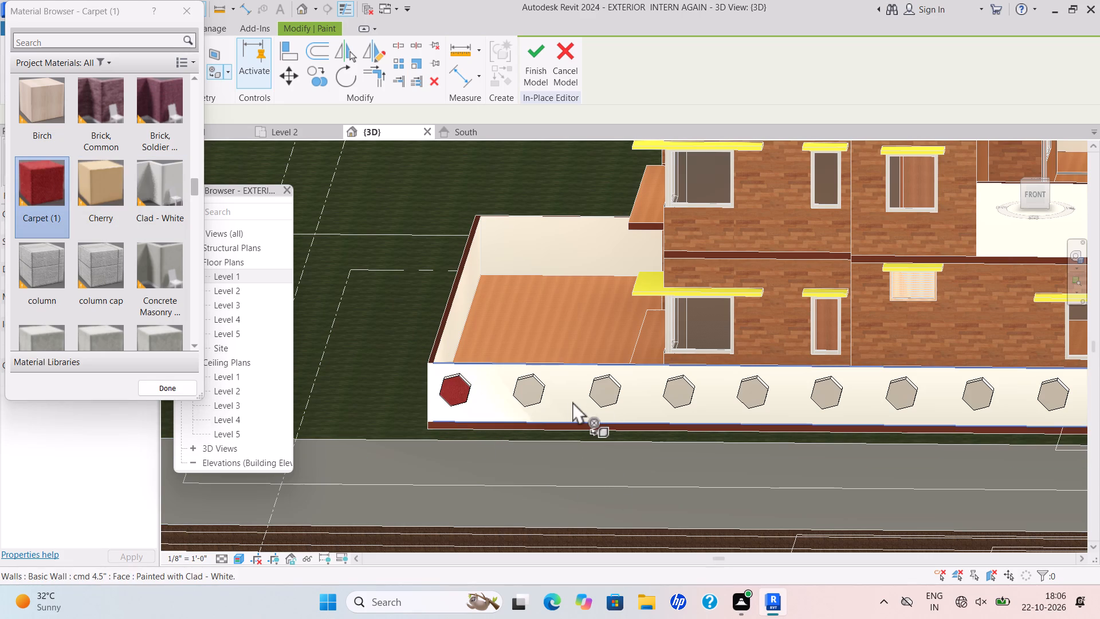
{"action": "left_click", "coordinate": [598, 391]}
Paint the fifth, seventh and ninth hexagons in the row with Carpet (1).
{"action": "scroll", "coordinate": [718, 399], "scroll_direction": "down", "scroll_amount": 1}
{"action": "middle_click_drag", "start_coordinate": [718, 399], "coordinate": [540, 386]}
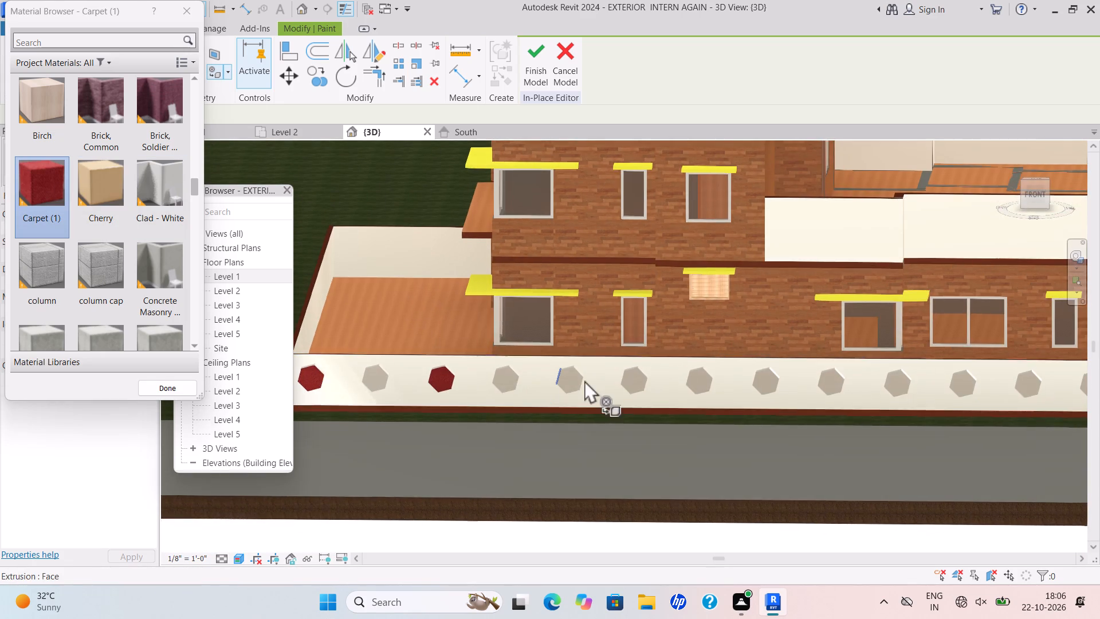
{"action": "left_click", "coordinate": [580, 375]}
{"action": "left_click", "coordinate": [705, 383]}
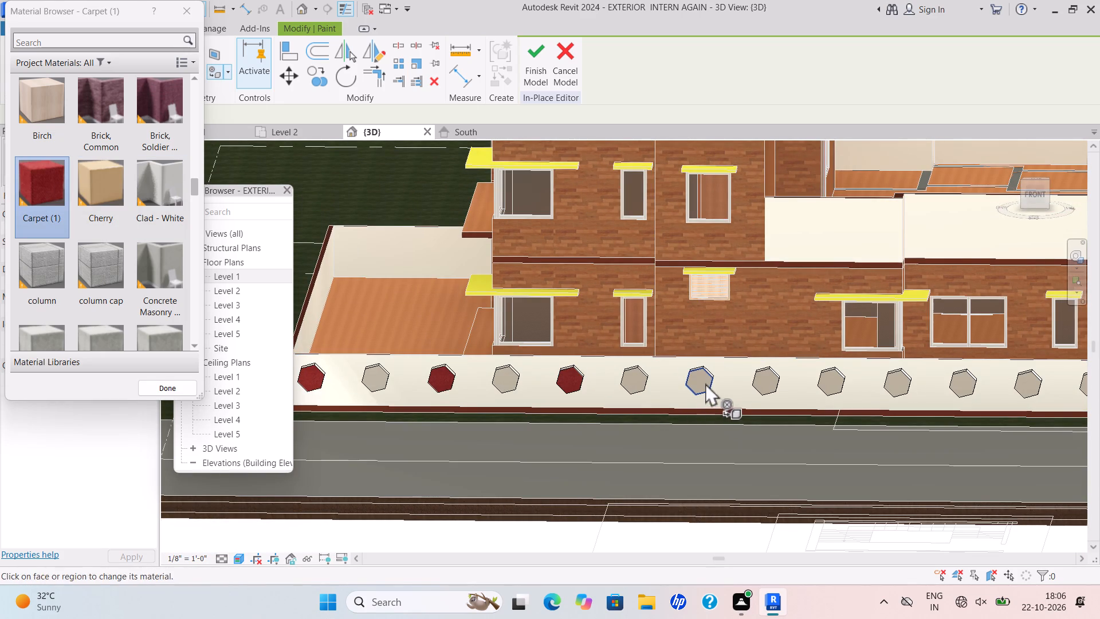
{"action": "left_click", "coordinate": [832, 382]}
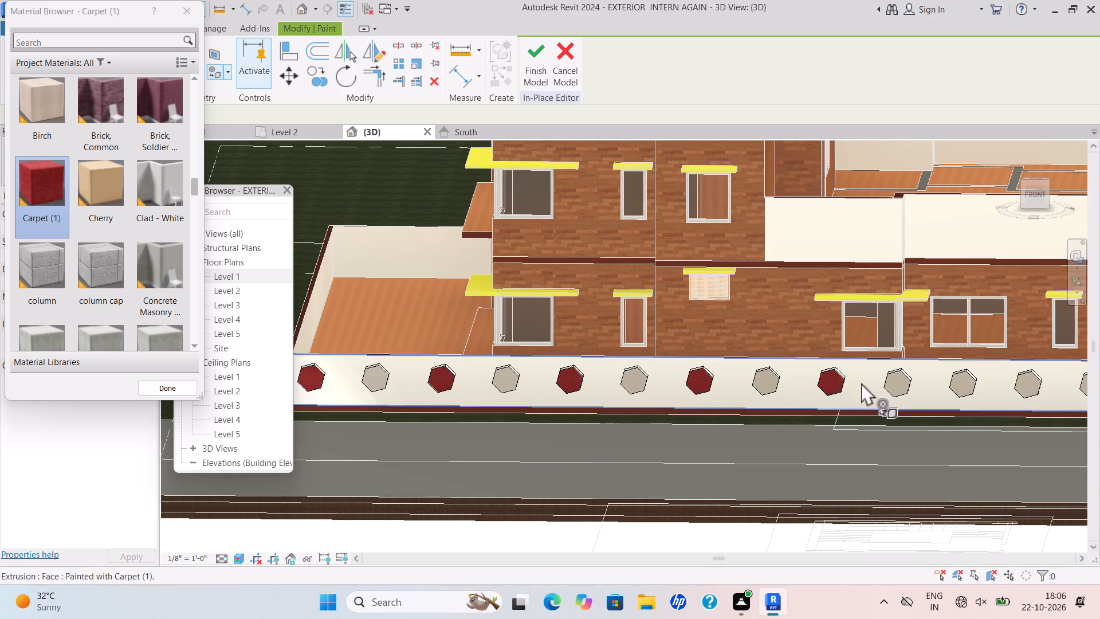
Continue painting every other hexagon up to the gate, the eleventh, thirteenth and fifteenth, with Carpet (1).
{"action": "scroll", "coordinate": [861, 382], "scroll_direction": "down", "scroll_amount": 2}
{"action": "middle_click_drag", "start_coordinate": [861, 382], "coordinate": [676, 382]}
{"action": "scroll", "coordinate": [742, 383], "scroll_direction": "up", "scroll_amount": 3}
{"action": "left_click", "coordinate": [754, 383]}
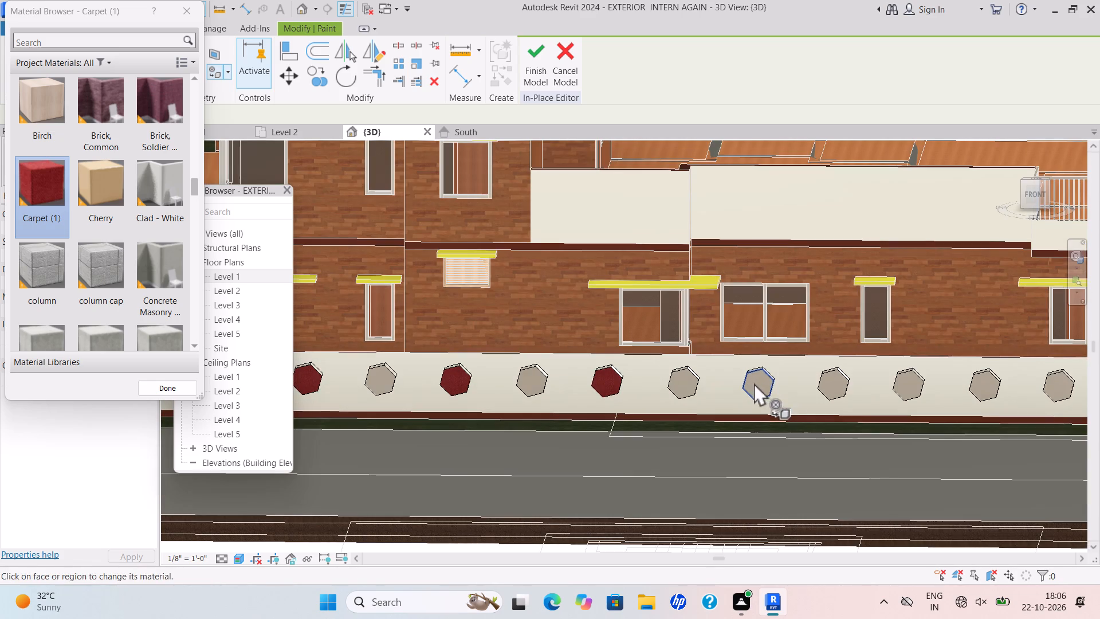
{"action": "left_click", "coordinate": [917, 384]}
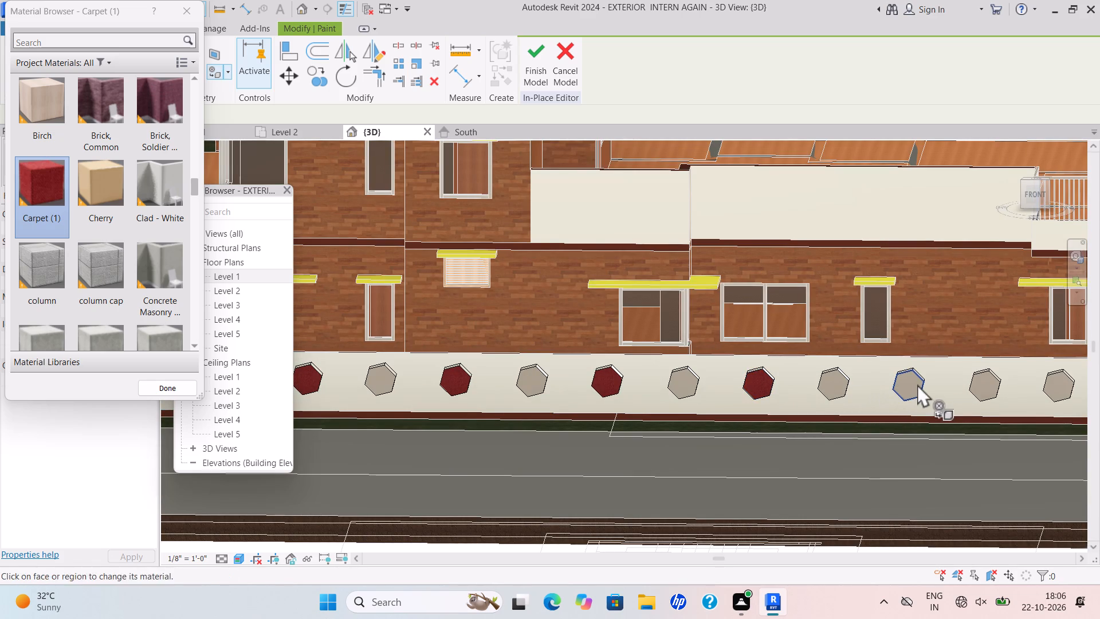
{"action": "scroll", "coordinate": [945, 386], "scroll_direction": "down", "scroll_amount": 1}
{"action": "middle_click_drag", "start_coordinate": [945, 385], "coordinate": [725, 362]}
{"action": "scroll", "coordinate": [836, 364], "scroll_direction": "up", "scroll_amount": 3}
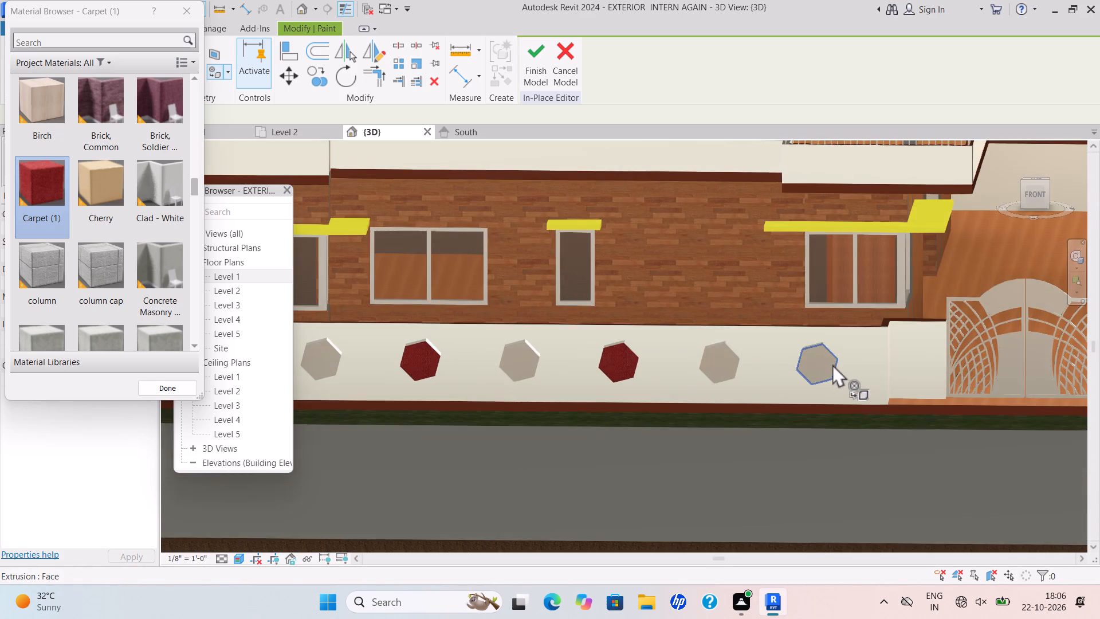
{"action": "left_click", "coordinate": [830, 364]}
Paint the second and fourth hexagons beyond the gate with Carpet (1) and finish the in-place model.
{"action": "scroll", "coordinate": [847, 370], "scroll_direction": "down", "scroll_amount": 4}
{"action": "middle_click_drag", "start_coordinate": [847, 369], "coordinate": [638, 404]}
{"action": "scroll", "coordinate": [812, 389], "scroll_direction": "up", "scroll_amount": 4}
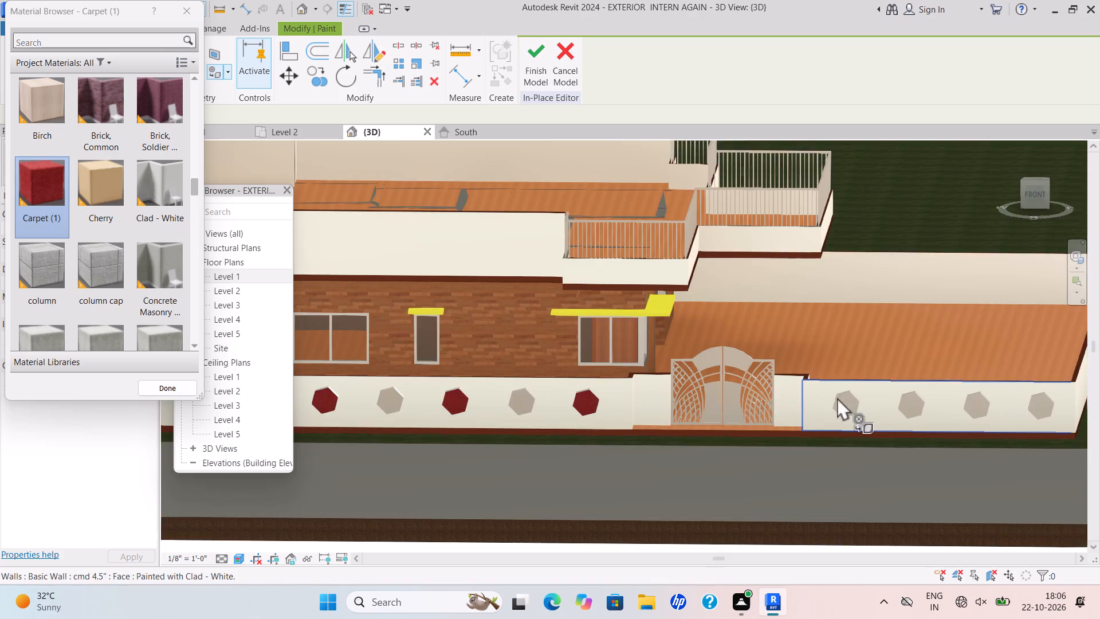
{"action": "scroll", "coordinate": [879, 410], "scroll_direction": "down", "scroll_amount": 3}
{"action": "middle_click_drag", "start_coordinate": [874, 409], "coordinate": [731, 414]}
{"action": "scroll", "coordinate": [780, 416], "scroll_direction": "up", "scroll_amount": 1}
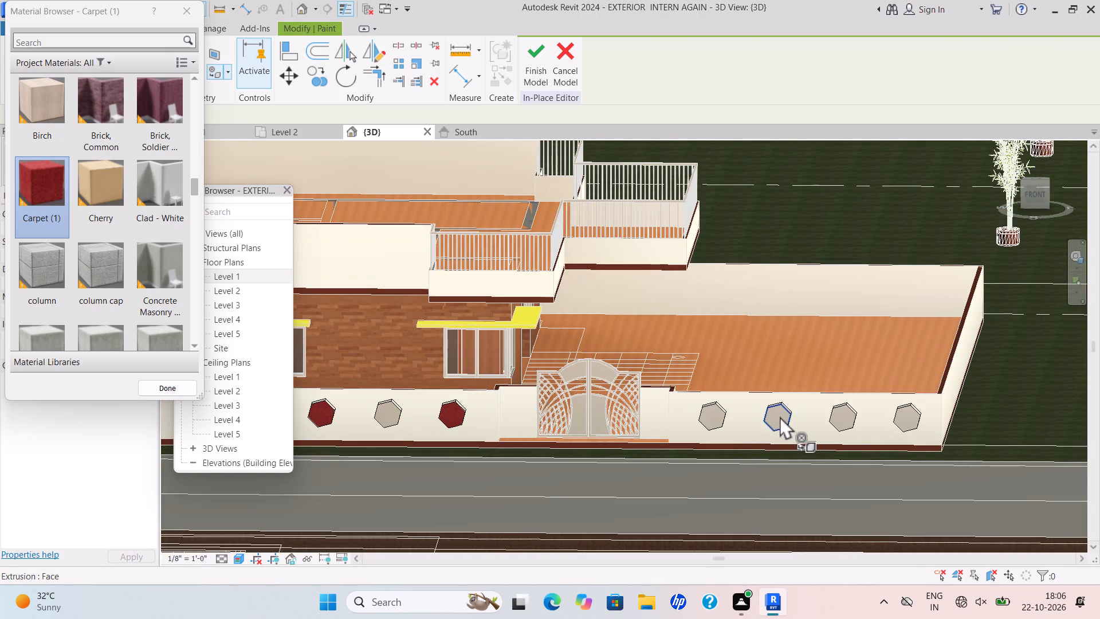
{"action": "scroll", "coordinate": [780, 416], "scroll_direction": "up", "scroll_amount": 2}
{"action": "left_click", "coordinate": [780, 416]}
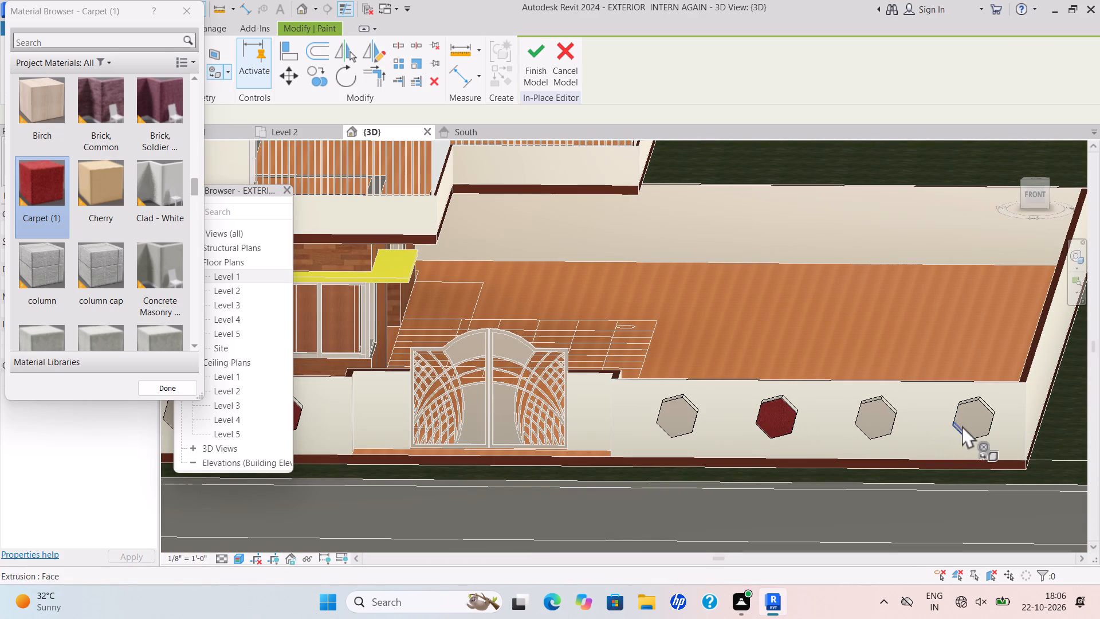
{"action": "left_click", "coordinate": [966, 425]}
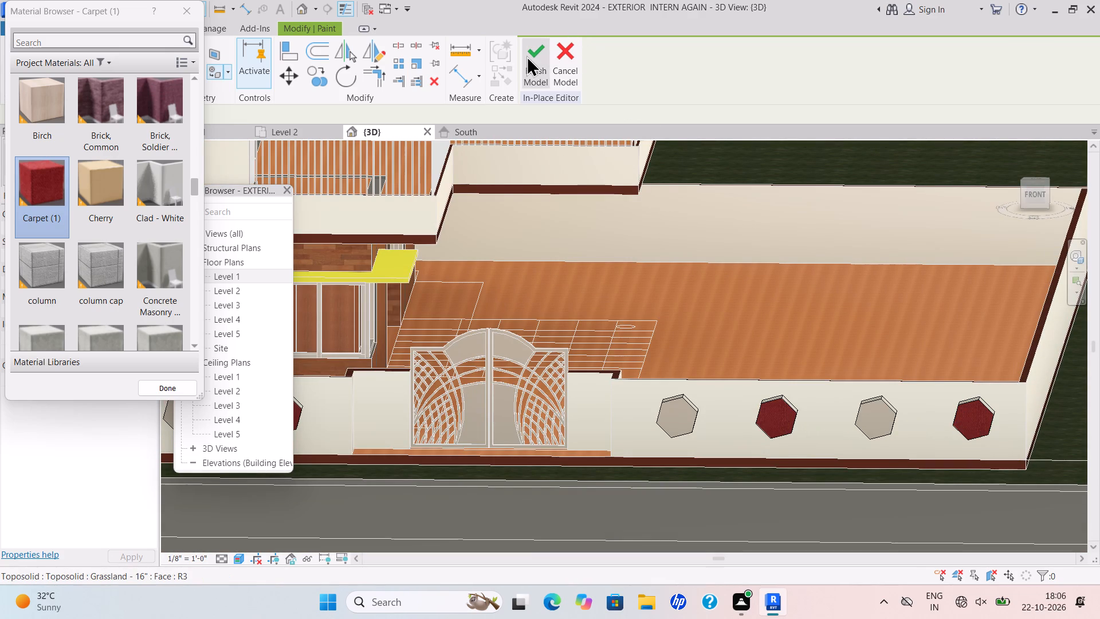
{"action": "left_click", "coordinate": [527, 56]}
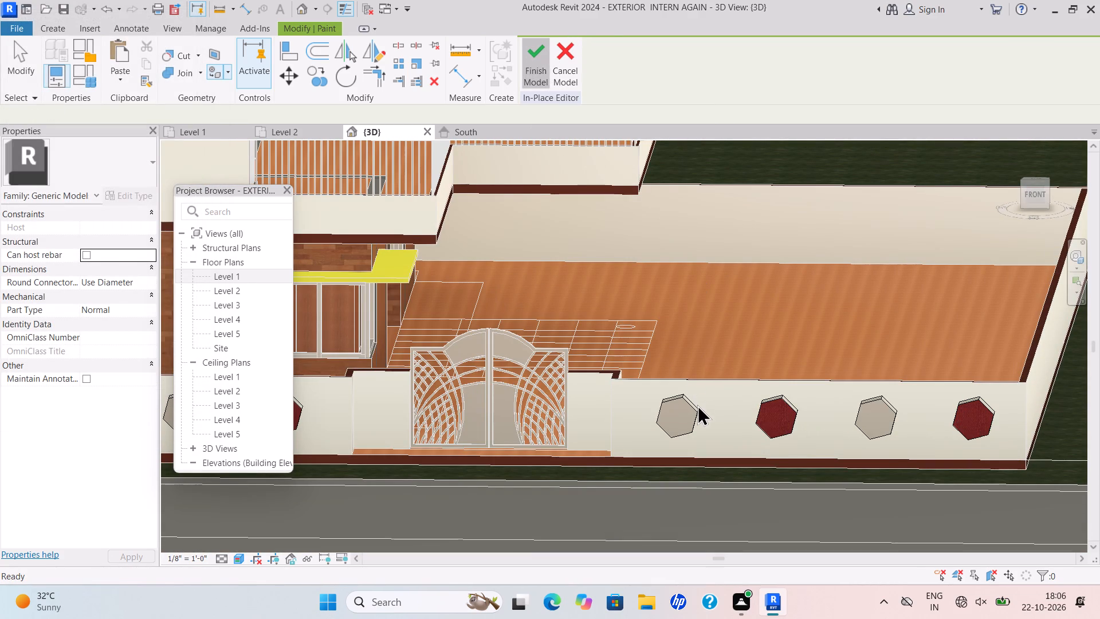
Edit the hexagon model in place and paint the front faces of the second, fourth and sixth hexagons with Grass.
{"action": "left_click", "coordinate": [695, 411]}
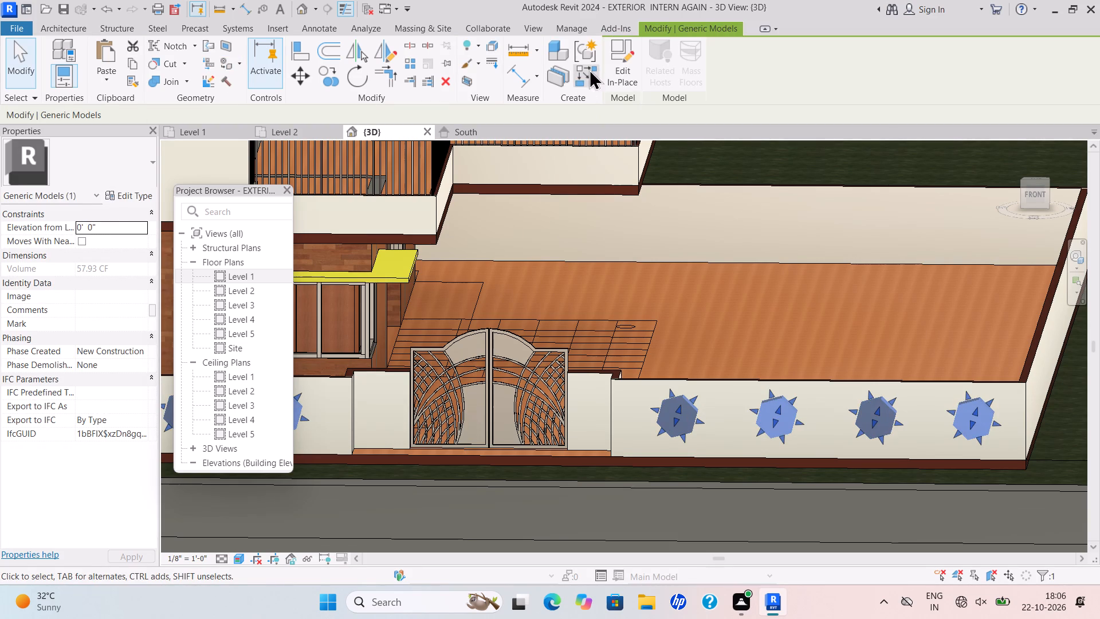
{"action": "left_click", "coordinate": [613, 69]}
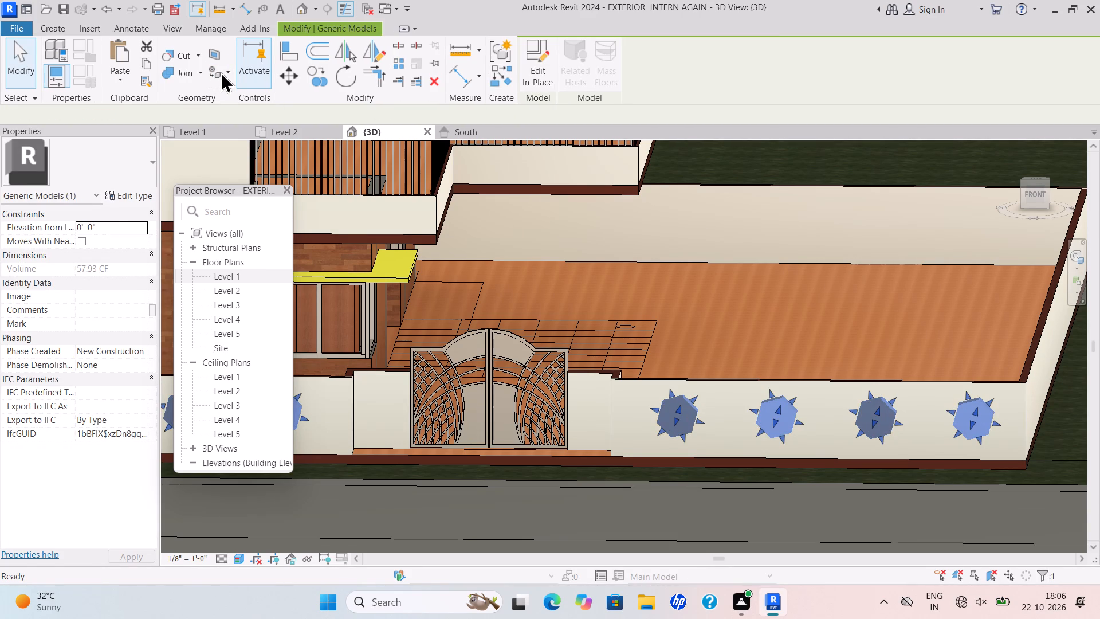
{"action": "left_click", "coordinate": [228, 68]}
{"action": "left_click", "coordinate": [245, 92]}
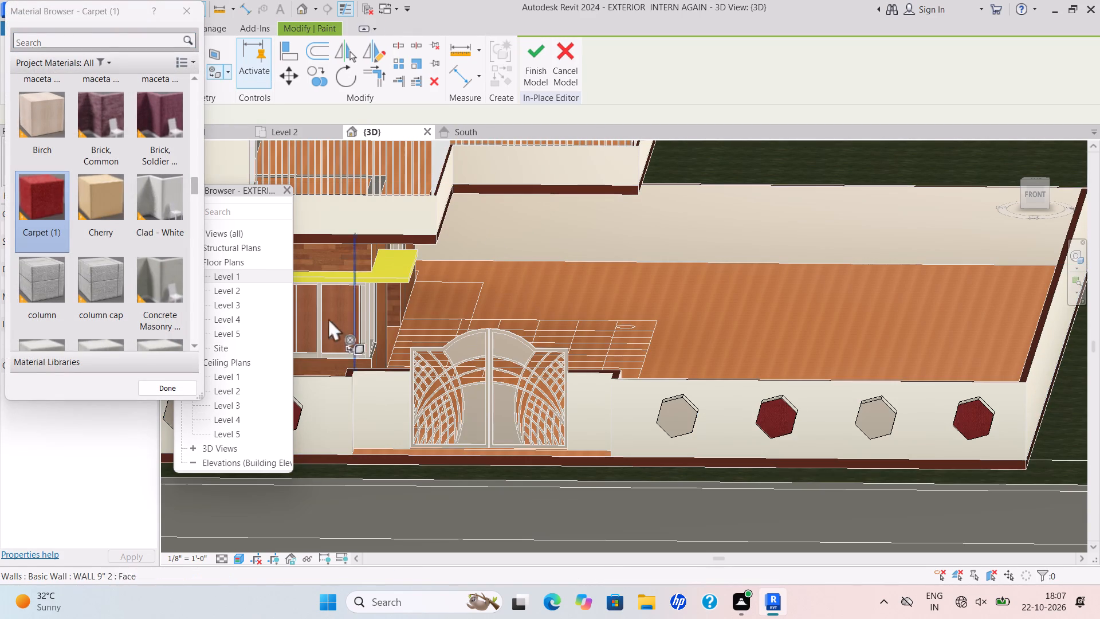
{"action": "scroll", "coordinate": [119, 232], "scroll_direction": "up", "scroll_amount": 3}
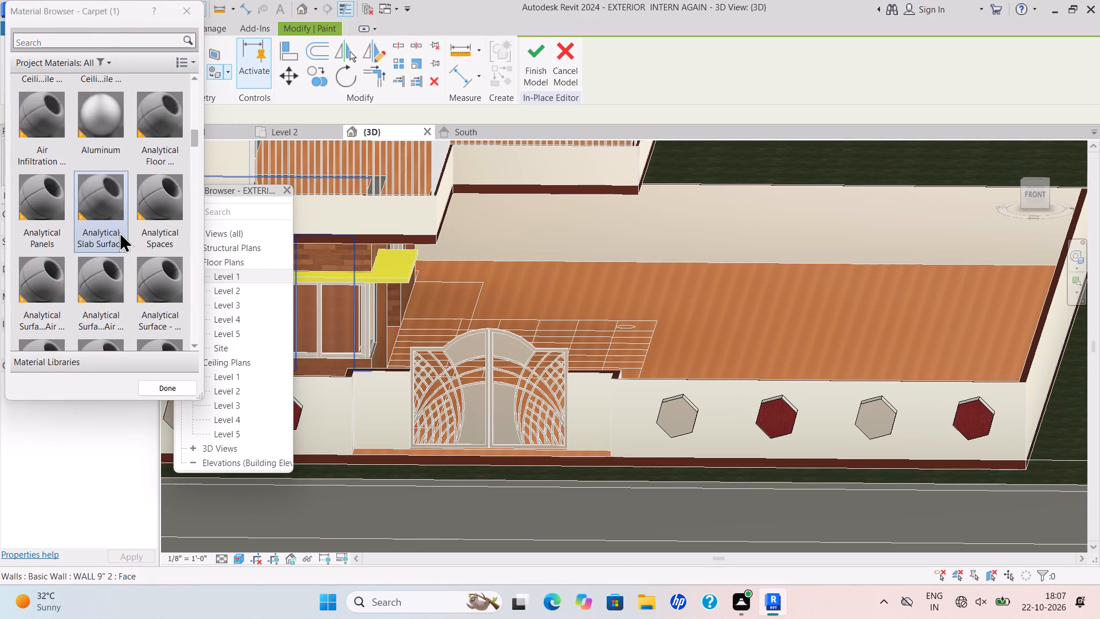
{"action": "scroll", "coordinate": [119, 232], "scroll_direction": "up", "scroll_amount": 11}
{"action": "scroll", "coordinate": [119, 230], "scroll_direction": "down", "scroll_amount": 5}
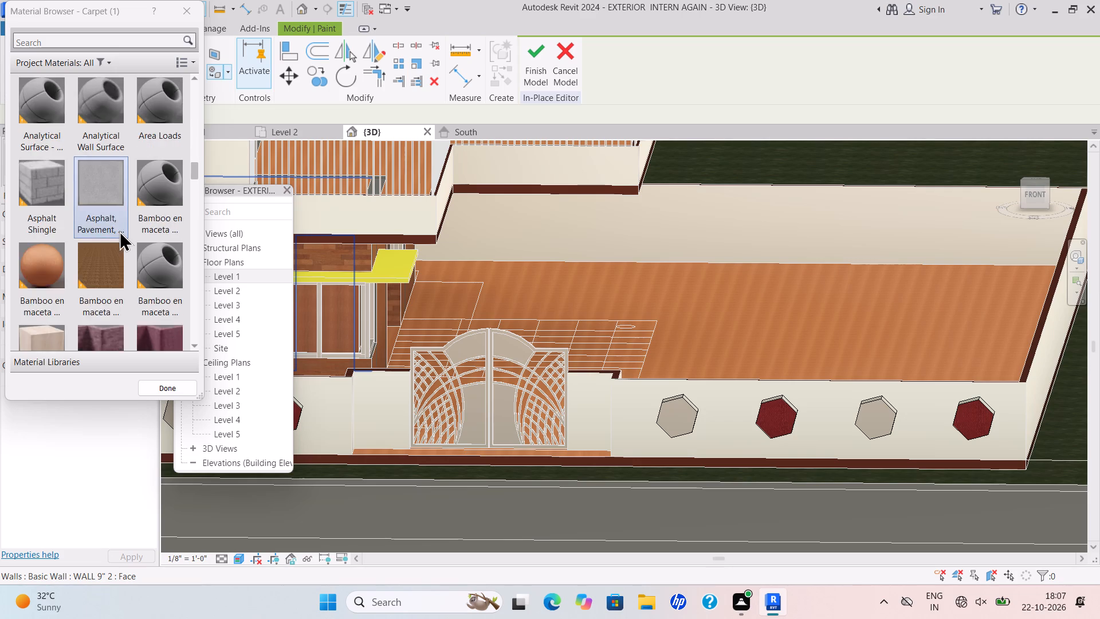
{"action": "scroll", "coordinate": [119, 230], "scroll_direction": "down", "scroll_amount": 4}
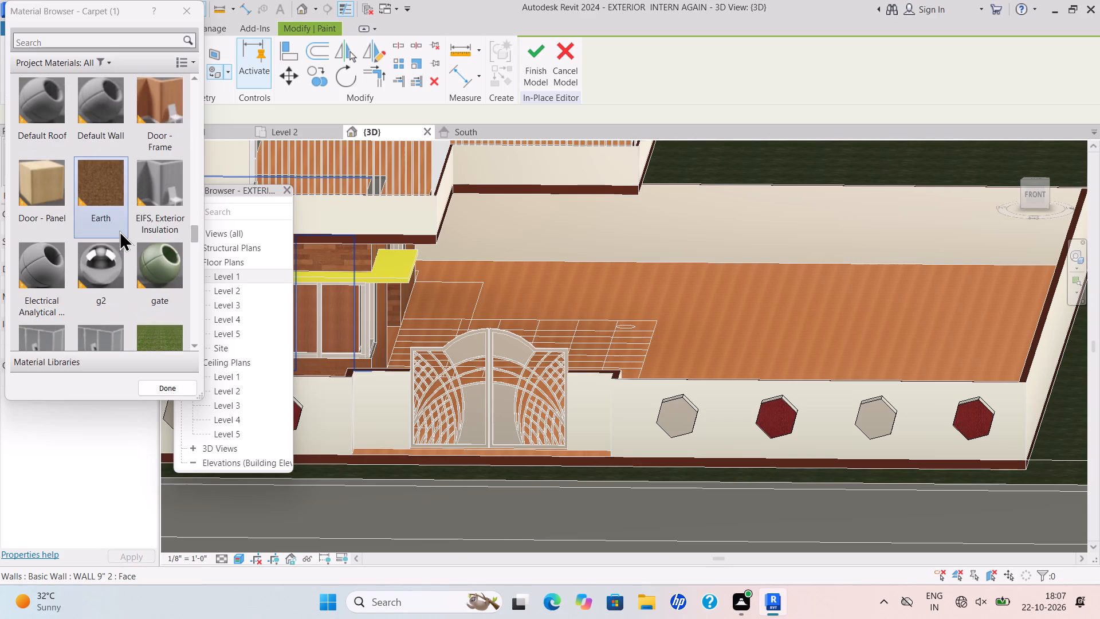
{"action": "scroll", "coordinate": [119, 230], "scroll_direction": "up", "scroll_amount": 2}
{"action": "scroll", "coordinate": [119, 230], "scroll_direction": "down", "scroll_amount": 3}
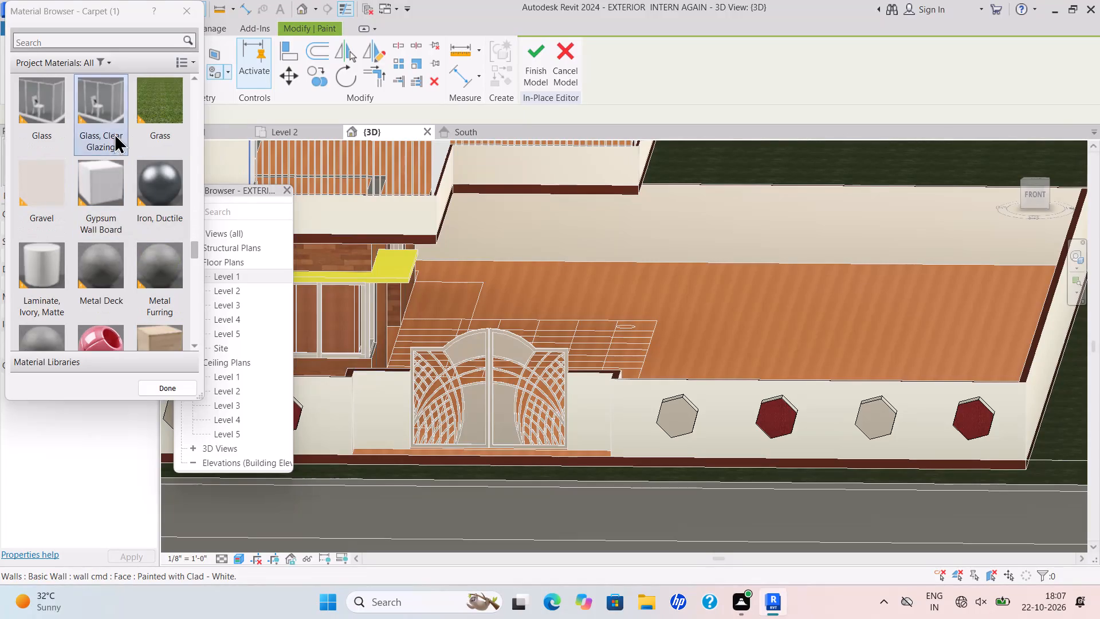
{"action": "left_click", "coordinate": [160, 131]}
{"action": "scroll", "coordinate": [687, 479], "scroll_direction": "down", "scroll_amount": 3}
{"action": "middle_click_drag", "start_coordinate": [692, 480], "coordinate": [761, 483]}
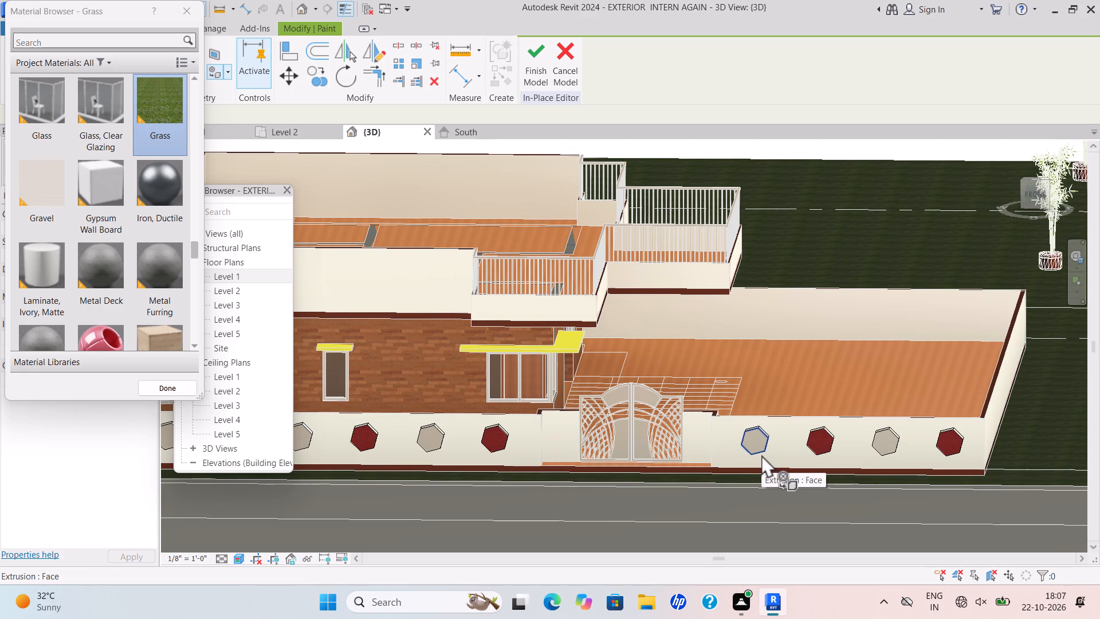
{"action": "scroll", "coordinate": [705, 465], "scroll_direction": "down", "scroll_amount": 4}
{"action": "middle_click_drag", "start_coordinate": [709, 461], "coordinate": [834, 471]}
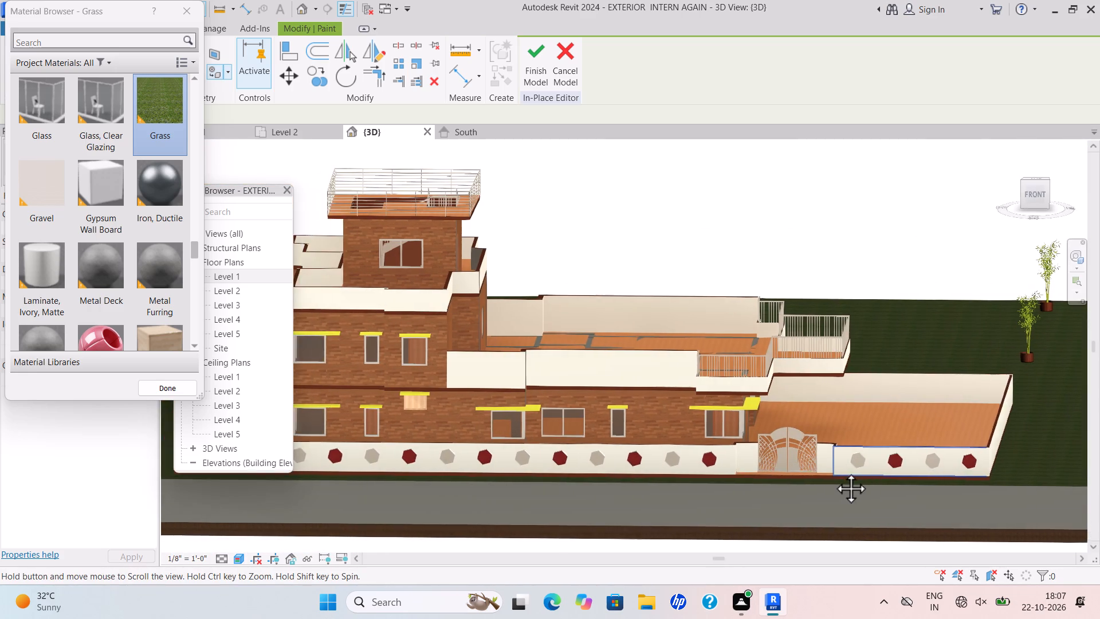
{"action": "middle_click_drag", "start_coordinate": [834, 471], "coordinate": [822, 467]}
{"action": "scroll", "coordinate": [545, 461], "scroll_direction": "up", "scroll_amount": 1}
{"action": "middle_click_drag", "start_coordinate": [529, 457], "coordinate": [716, 477]}
{"action": "scroll", "coordinate": [535, 457], "scroll_direction": "down", "scroll_amount": 1}
{"action": "scroll", "coordinate": [408, 462], "scroll_direction": "up", "scroll_amount": 7}
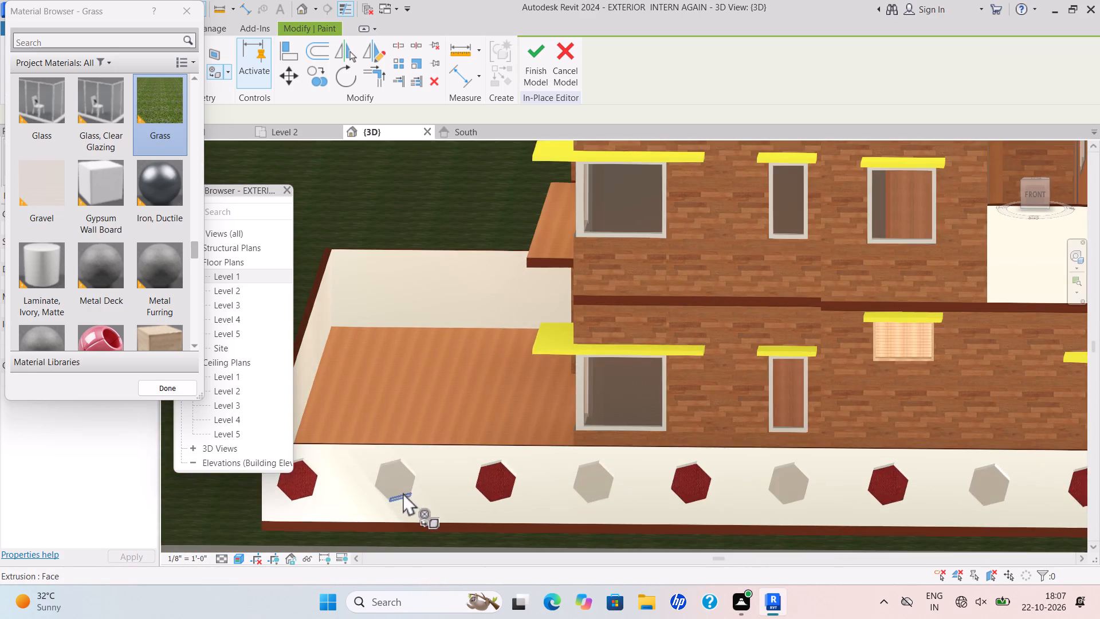
{"action": "scroll", "coordinate": [403, 492], "scroll_direction": "up", "scroll_amount": 3}
{"action": "left_click", "coordinate": [402, 475]}
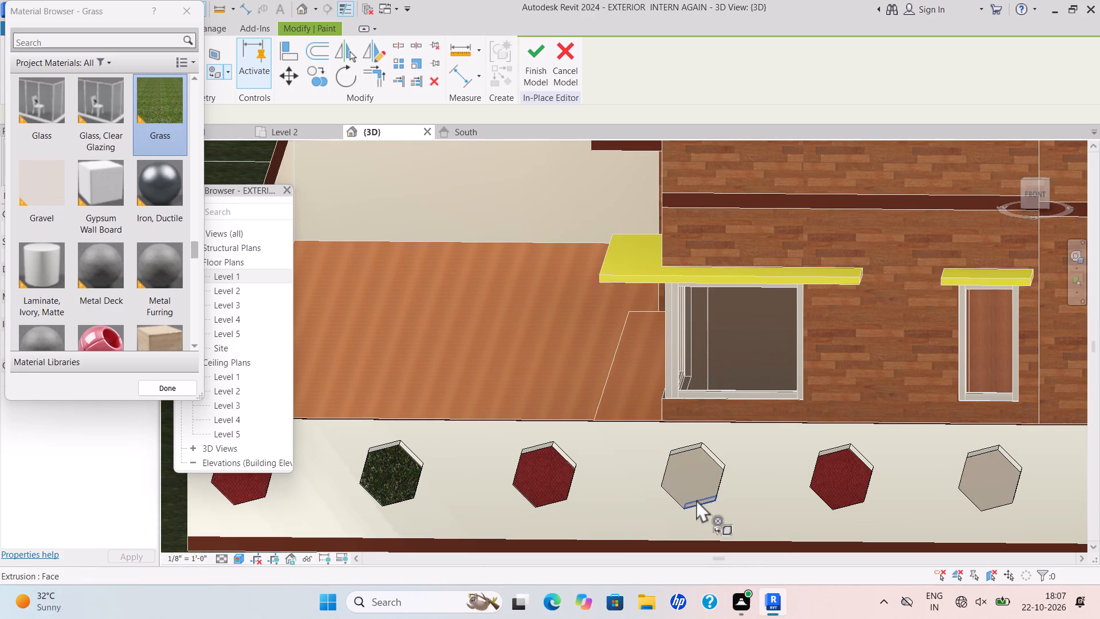
{"action": "left_click", "coordinate": [700, 478]}
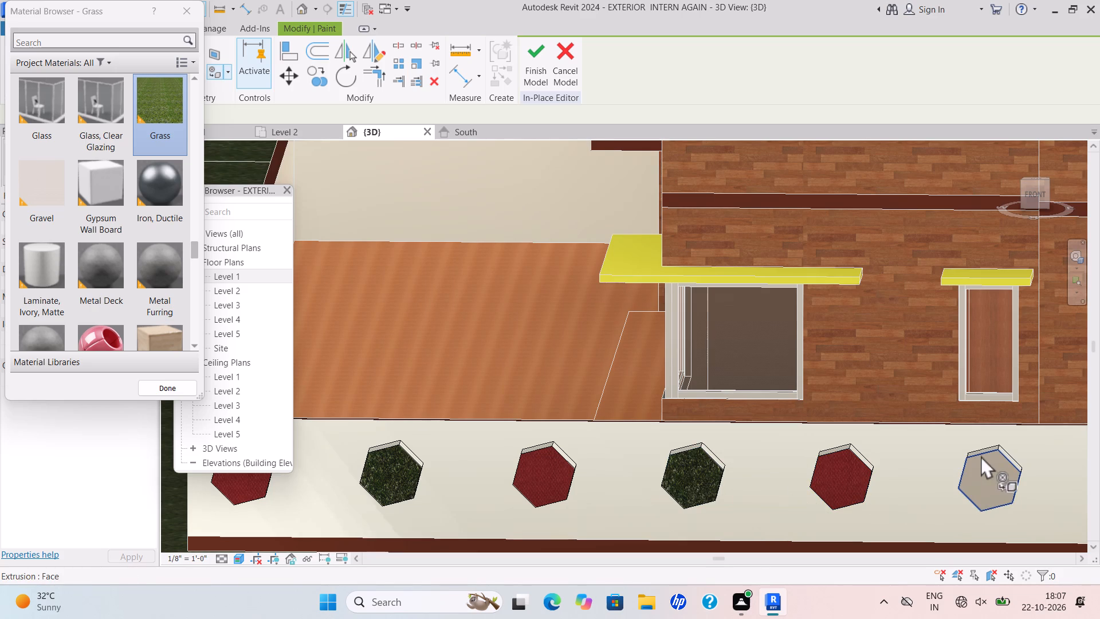
{"action": "left_click", "coordinate": [981, 456]}
Paint the eighth, tenth, twelfth and fourteenth hexagons in the row before the gate with Grass.
{"action": "scroll", "coordinate": [993, 480], "scroll_direction": "down", "scroll_amount": 4}
{"action": "middle_click_drag", "start_coordinate": [990, 477], "coordinate": [807, 419]}
{"action": "middle_click", "coordinate": [807, 418]}
{"action": "scroll", "coordinate": [958, 419], "scroll_direction": "up", "scroll_amount": 5}
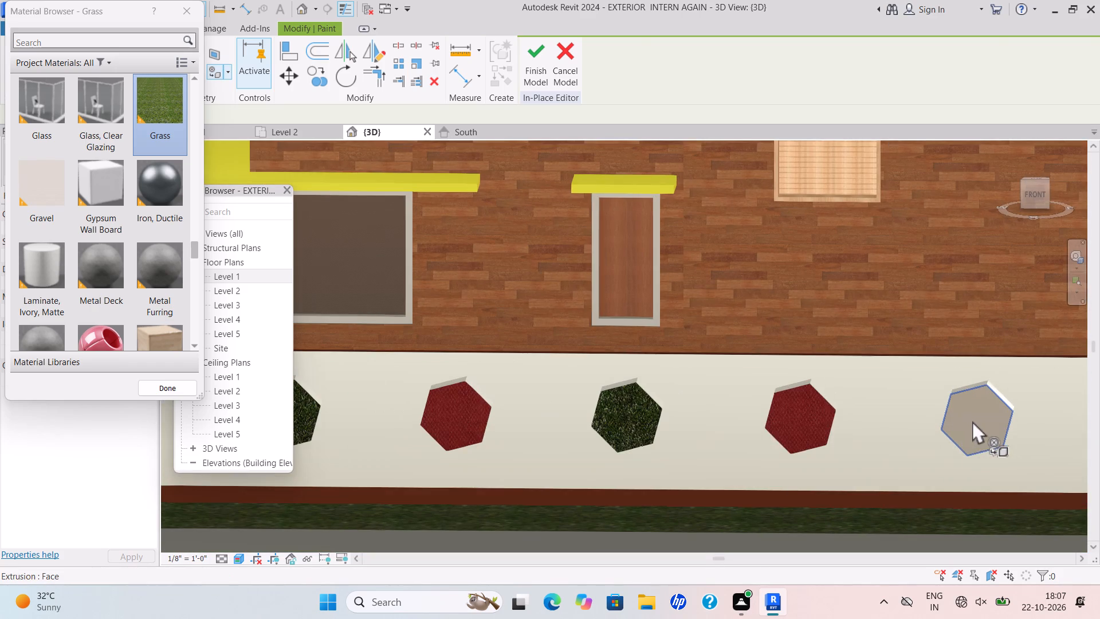
{"action": "left_click", "coordinate": [973, 421]}
{"action": "scroll", "coordinate": [980, 418], "scroll_direction": "down", "scroll_amount": 4}
{"action": "middle_click_drag", "start_coordinate": [979, 414], "coordinate": [682, 430]}
{"action": "middle_click", "coordinate": [678, 430]}
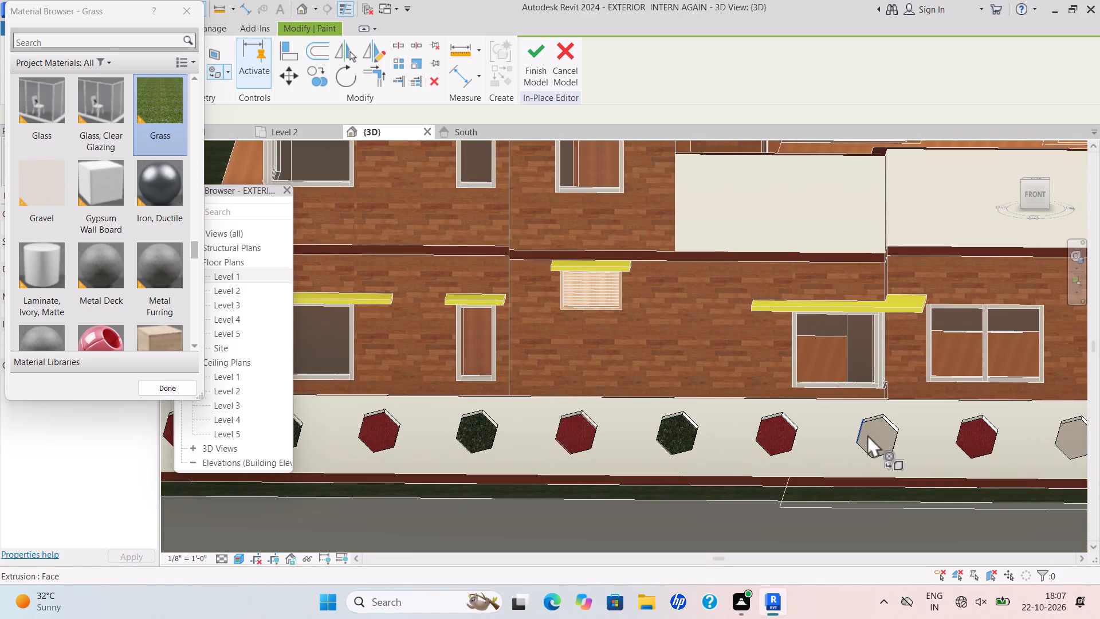
{"action": "left_click", "coordinate": [867, 434]}
{"action": "scroll", "coordinate": [917, 435], "scroll_direction": "down", "scroll_amount": 3}
{"action": "middle_click_drag", "start_coordinate": [916, 435], "coordinate": [674, 423]}
{"action": "middle_click", "coordinate": [667, 421]}
{"action": "scroll", "coordinate": [798, 420], "scroll_direction": "up", "scroll_amount": 5}
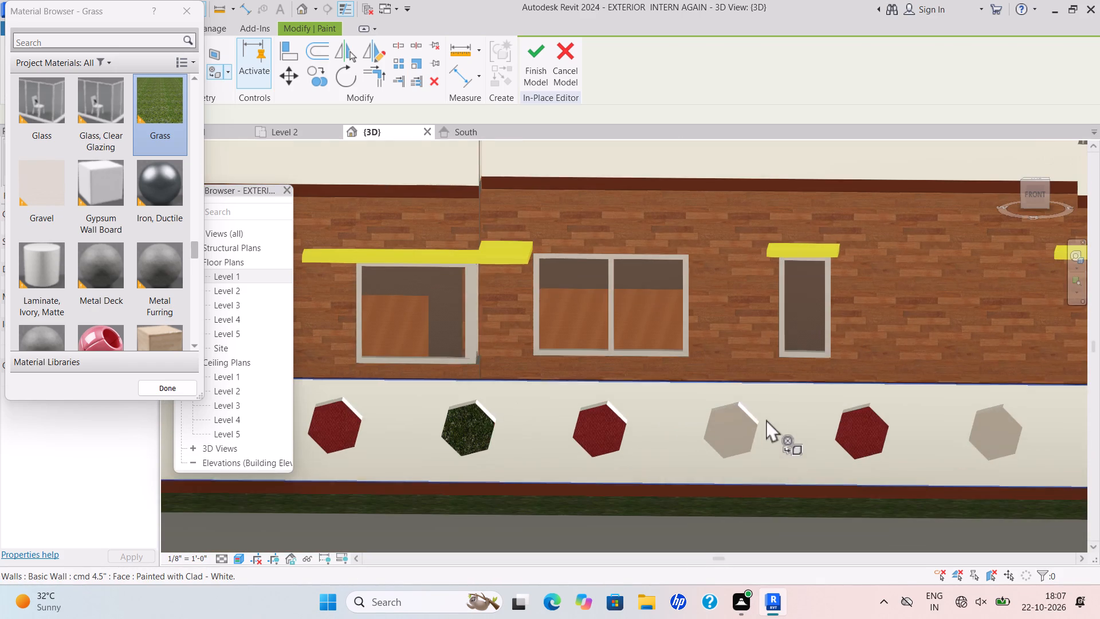
{"action": "left_click", "coordinate": [734, 429]}
{"action": "left_click", "coordinate": [972, 437]}
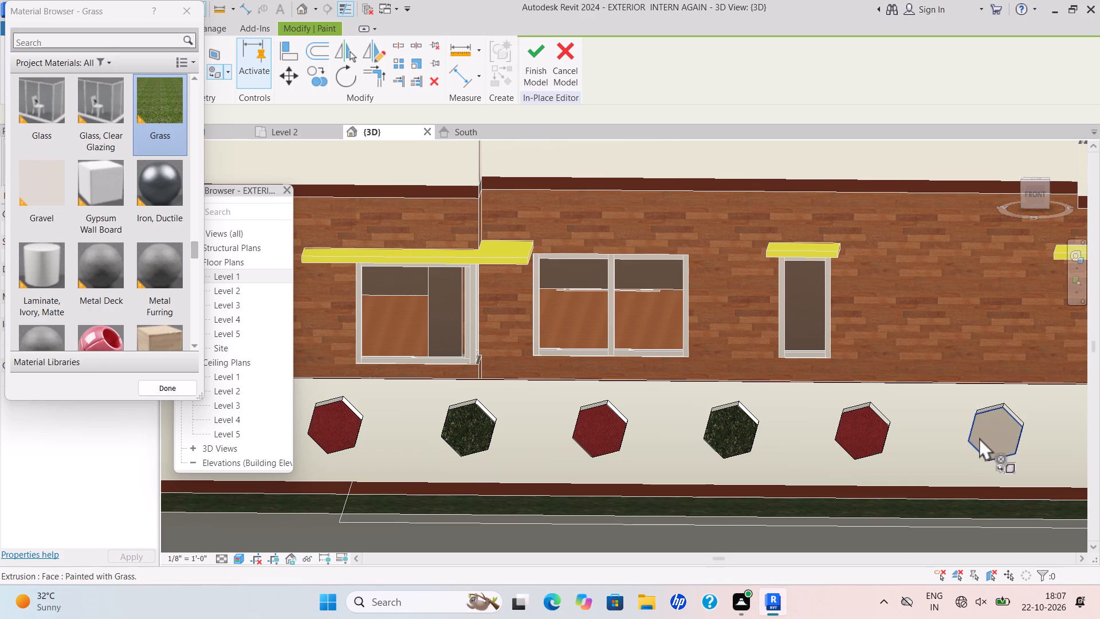
{"action": "left_click", "coordinate": [984, 437]}
Paint the first and third hexagons beyond the gate with Grass and finish the in-place model.
{"action": "scroll", "coordinate": [1002, 436], "scroll_direction": "down", "scroll_amount": 5}
{"action": "middle_click_drag", "start_coordinate": [985, 436], "coordinate": [619, 476]}
{"action": "middle_click", "coordinate": [612, 476]}
{"action": "scroll", "coordinate": [940, 471], "scroll_direction": "up", "scroll_amount": 1}
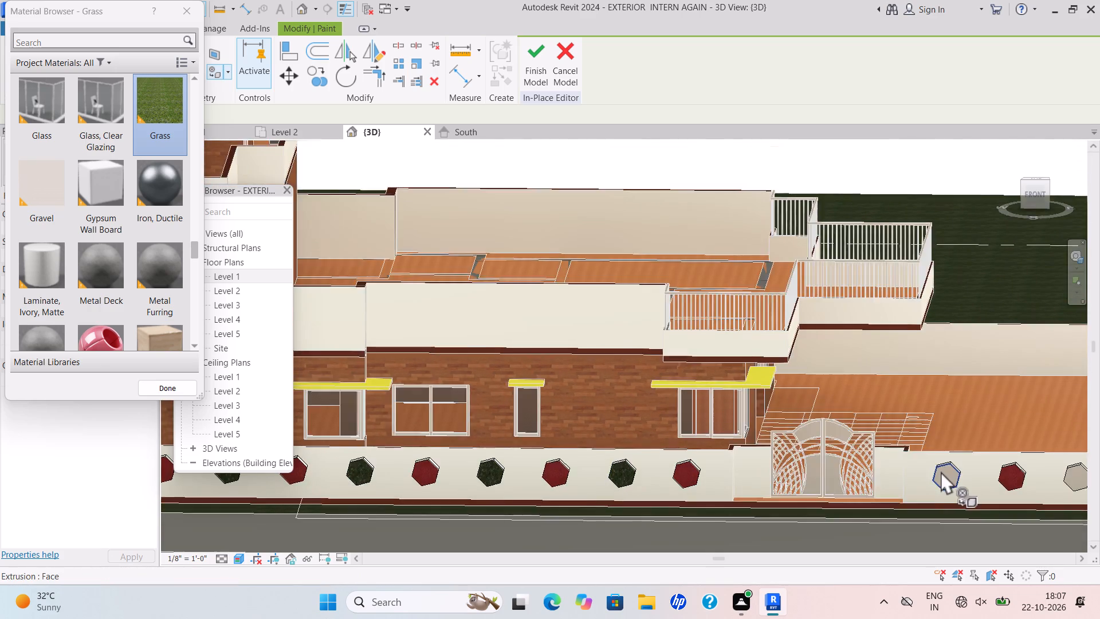
{"action": "scroll", "coordinate": [941, 471], "scroll_direction": "up", "scroll_amount": 4}
{"action": "left_click", "coordinate": [946, 475]}
{"action": "scroll", "coordinate": [952, 475], "scroll_direction": "down", "scroll_amount": 4}
{"action": "middle_click_drag", "start_coordinate": [950, 471], "coordinate": [646, 437]}
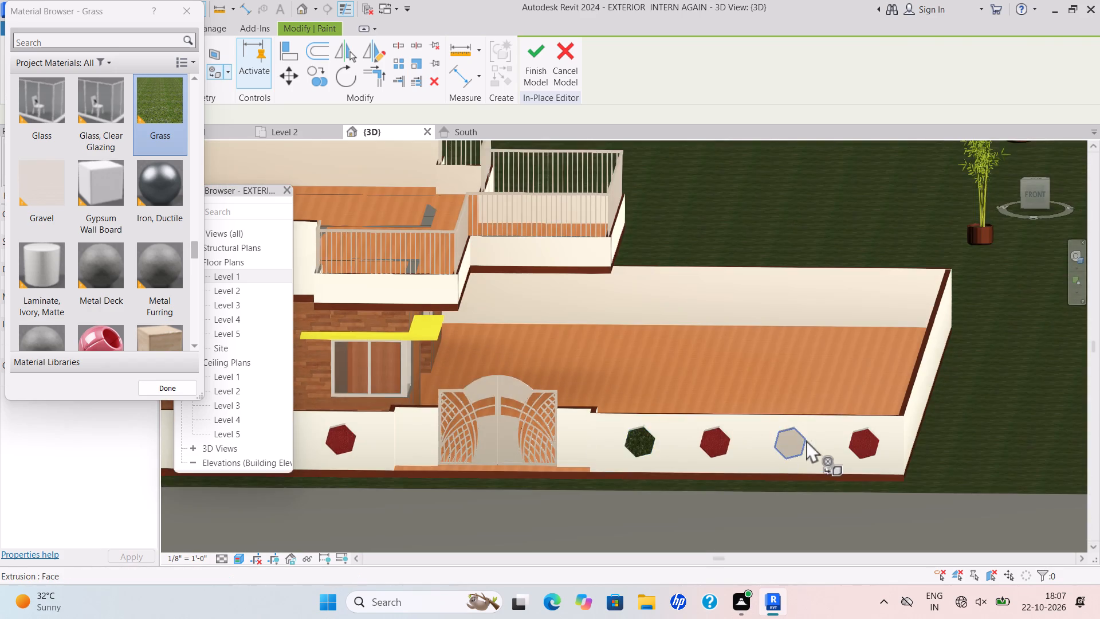
{"action": "scroll", "coordinate": [807, 440], "scroll_direction": "up", "scroll_amount": 3}
{"action": "left_click", "coordinate": [791, 442]}
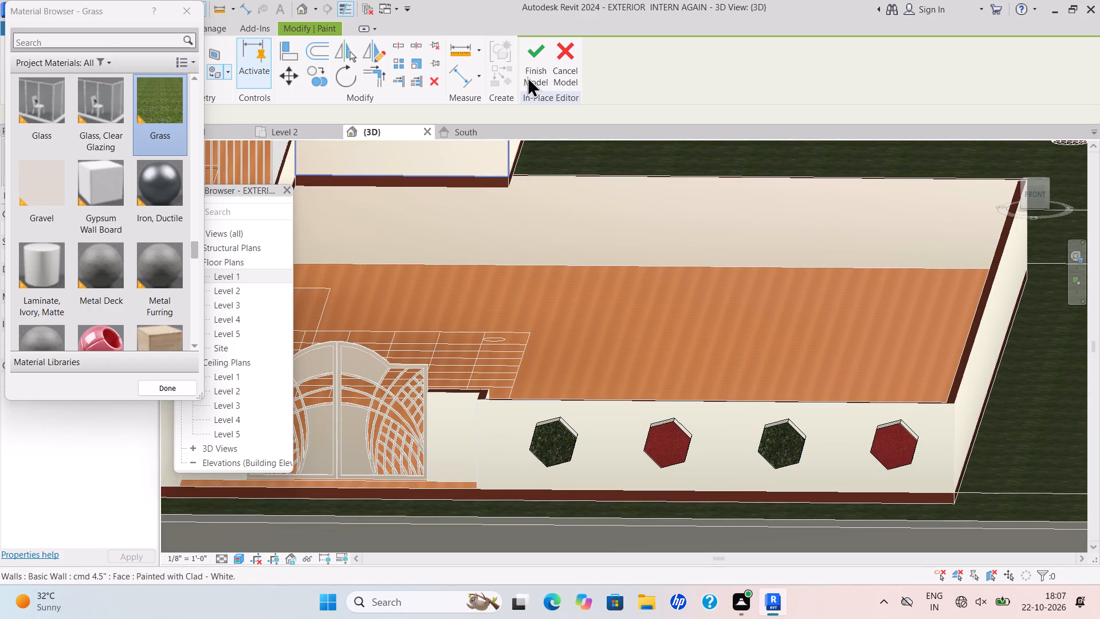
{"action": "left_click", "coordinate": [540, 55]}
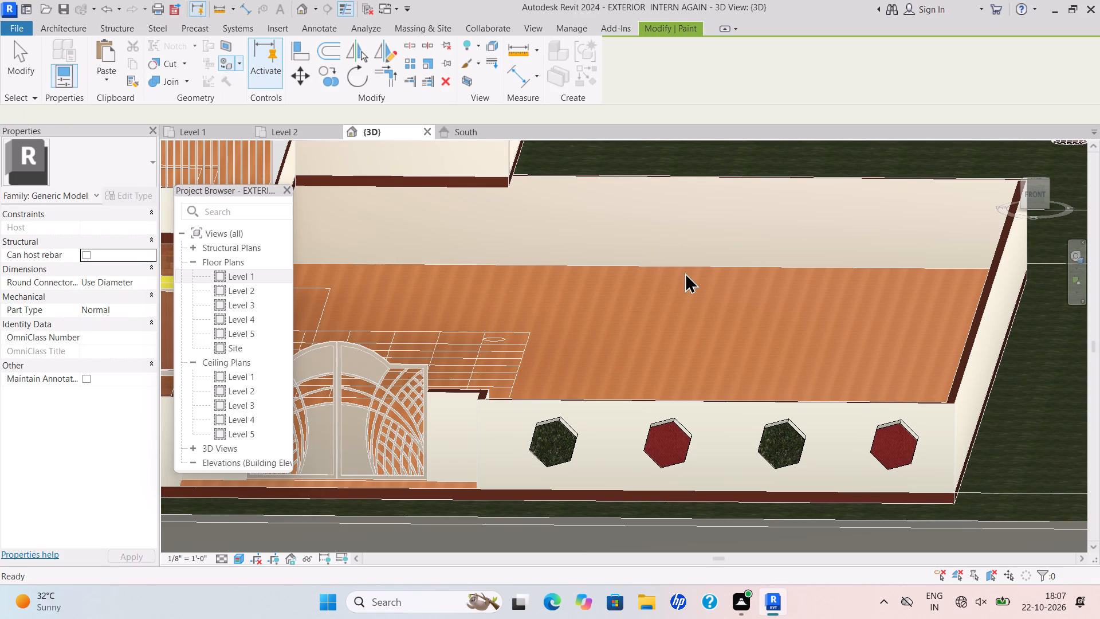
Examine the house and its decorated compound wall from the front and from the side with the terrace railings.
{"action": "scroll", "coordinate": [685, 272], "scroll_direction": "down", "scroll_amount": 8}
{"action": "middle_click_drag", "start_coordinate": [693, 299], "coordinate": [754, 398]}
{"action": "scroll", "coordinate": [747, 393], "scroll_direction": "down", "scroll_amount": 5}
{"action": "middle_click", "coordinate": [755, 398]}
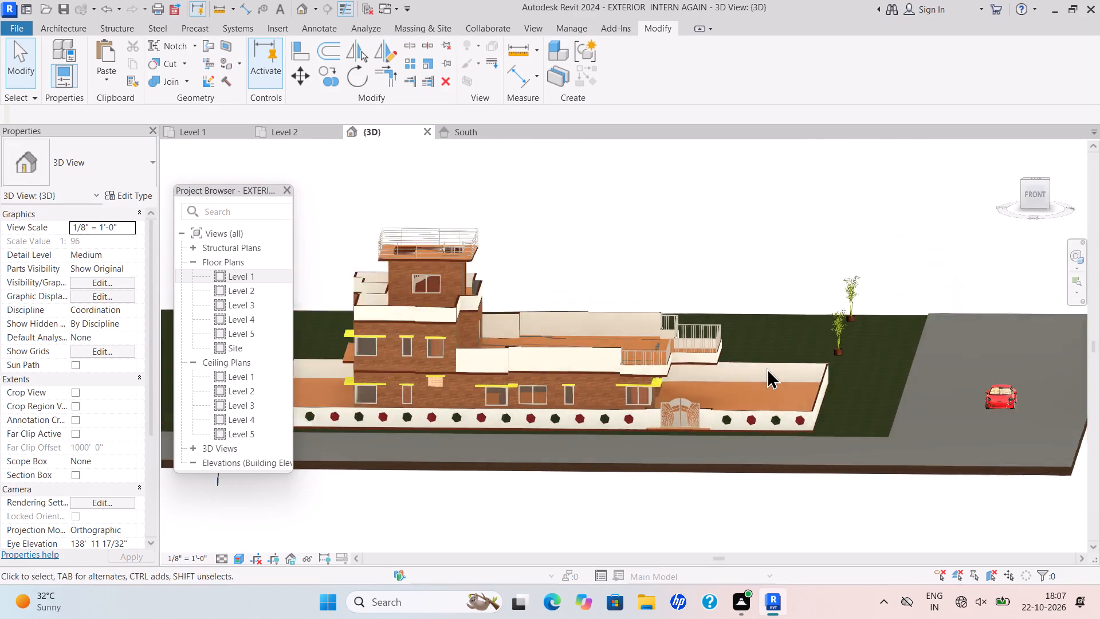
{"action": "scroll", "coordinate": [767, 368], "scroll_direction": "down", "scroll_amount": 3}
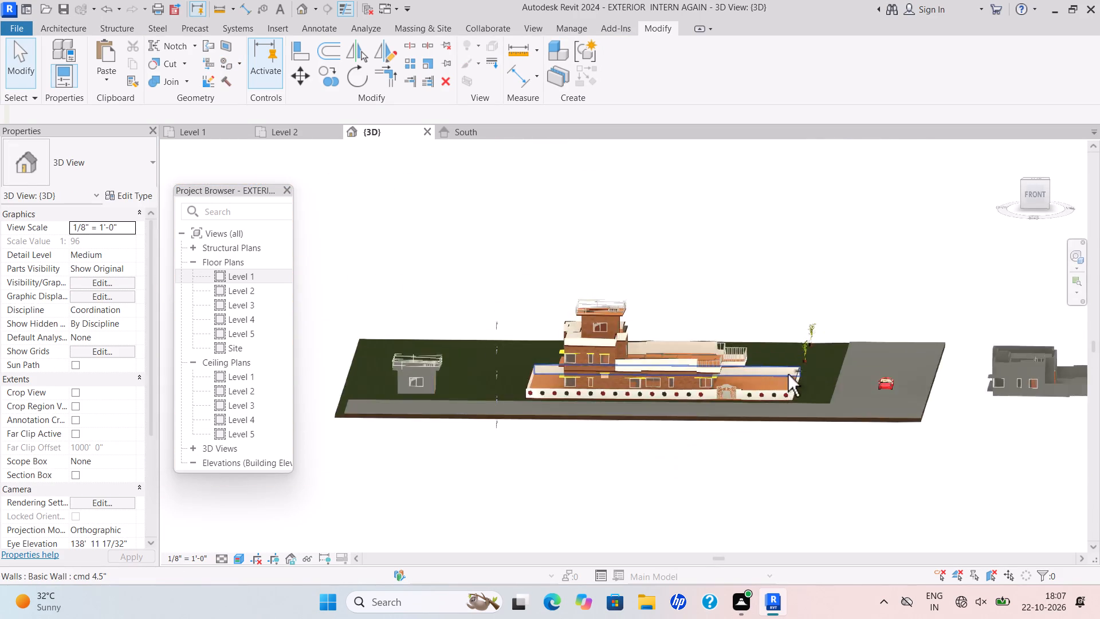
{"action": "middle_click_drag", "start_coordinate": [785, 373], "coordinate": [552, 408], "text": "shift"}
{"action": "scroll", "coordinate": [575, 391], "scroll_direction": "up", "scroll_amount": 5}
{"action": "middle_click_drag", "start_coordinate": [611, 393], "coordinate": [670, 394], "text": "shift"}
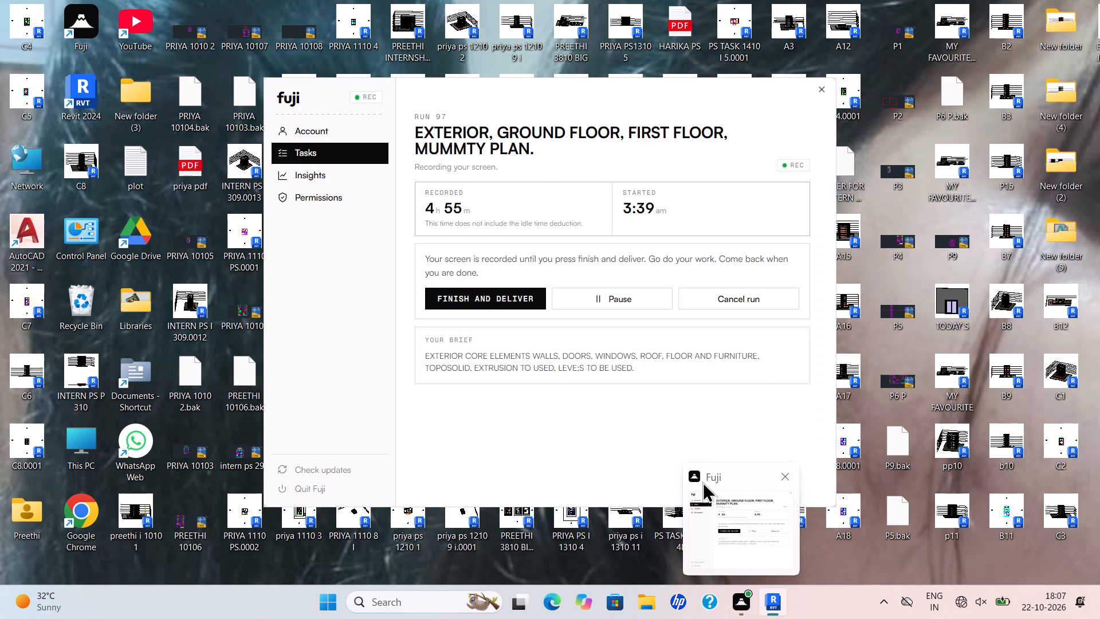
{"action": "scroll", "coordinate": [564, 343], "scroll_direction": "up", "scroll_amount": 2}
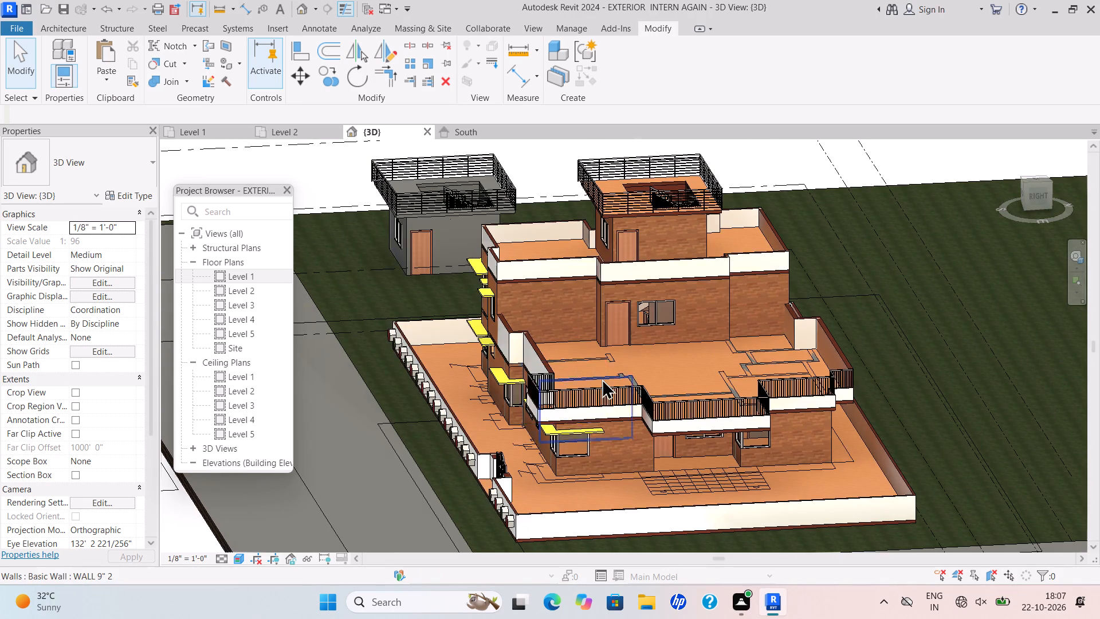
{"action": "scroll", "coordinate": [602, 378], "scroll_direction": "up", "scroll_amount": 4}
{"action": "scroll", "coordinate": [502, 480], "scroll_direction": "up", "scroll_amount": 3}
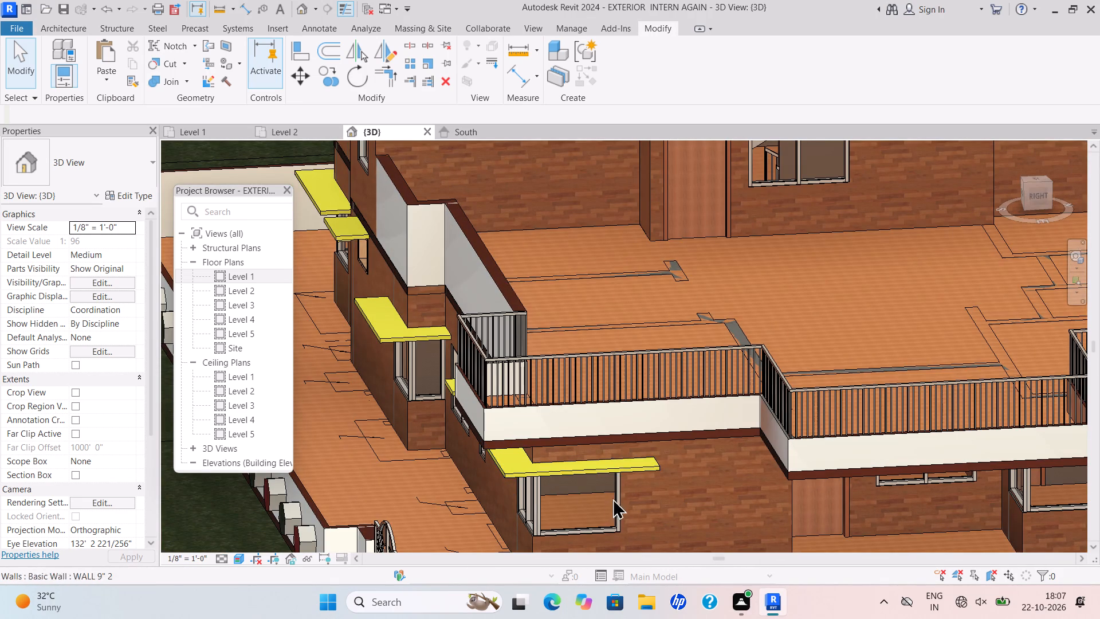
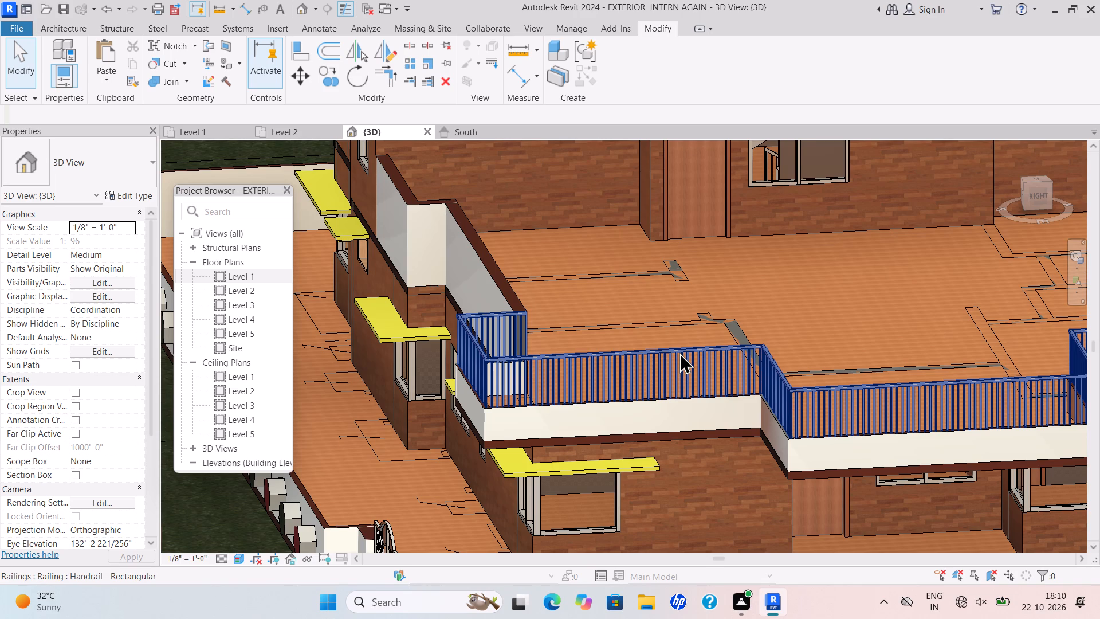
Examine the first-floor terrace railings up close and the painted house's side elevation within its compound and surrounding site.
{"action": "scroll", "coordinate": [545, 399], "scroll_direction": "up", "scroll_amount": 6}
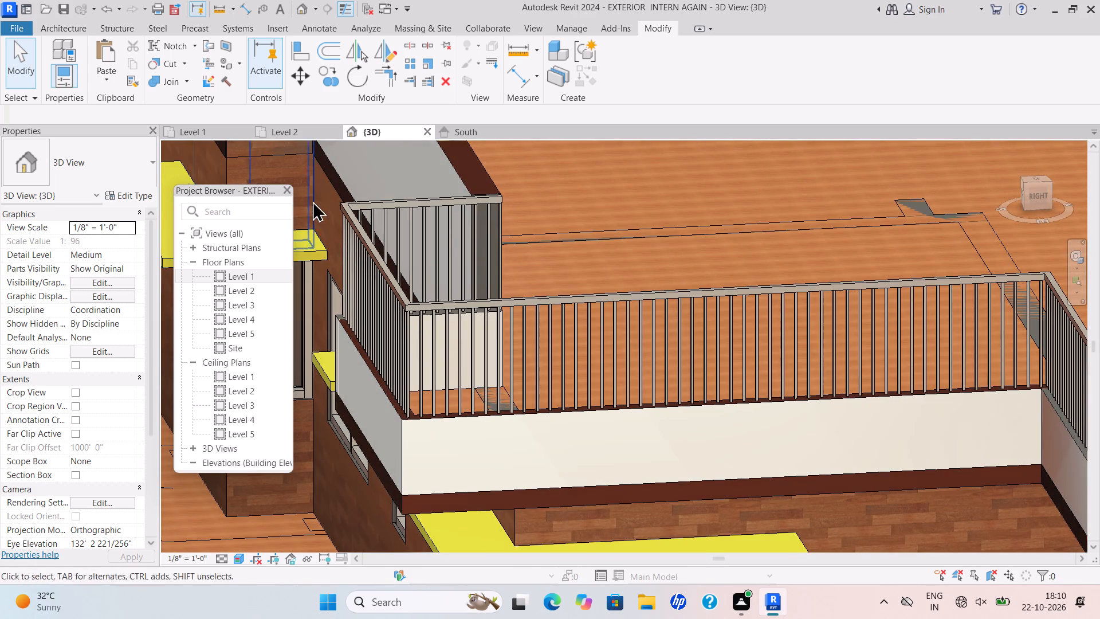
{"action": "scroll", "coordinate": [425, 256], "scroll_direction": "up", "scroll_amount": 4}
{"action": "scroll", "coordinate": [529, 265], "scroll_direction": "down", "scroll_amount": 7}
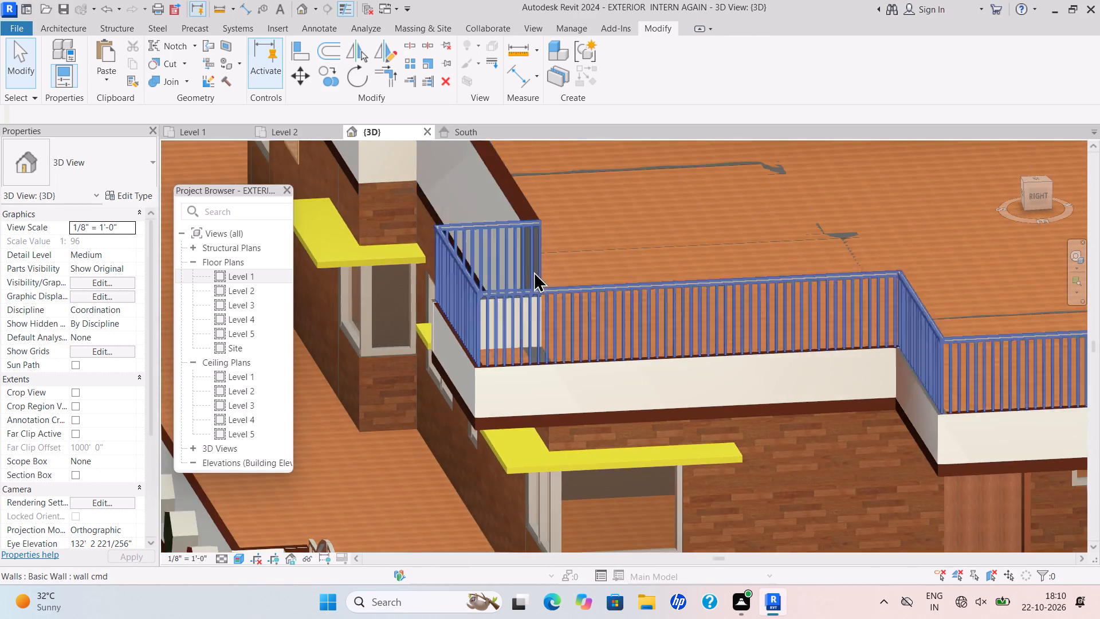
{"action": "scroll", "coordinate": [534, 271], "scroll_direction": "down", "scroll_amount": 7}
{"action": "scroll", "coordinate": [645, 295], "scroll_direction": "down", "scroll_amount": 5}
{"action": "middle_click_drag", "start_coordinate": [635, 299], "coordinate": [577, 297]}
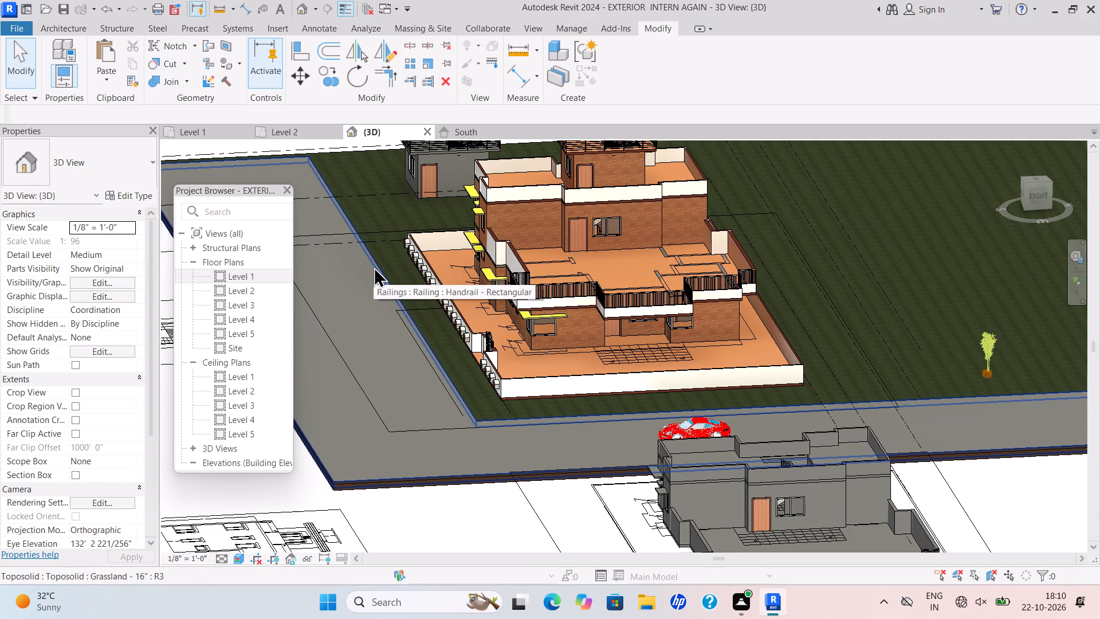
{"action": "scroll", "coordinate": [580, 288], "scroll_direction": "up", "scroll_amount": 6}
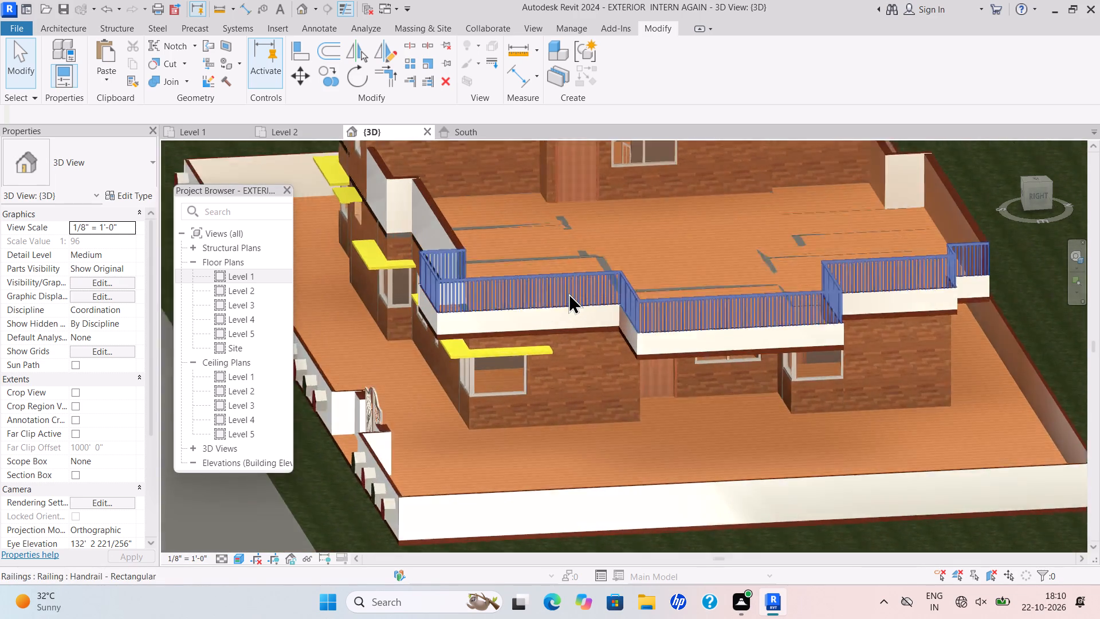
{"action": "scroll", "coordinate": [568, 293], "scroll_direction": "up", "scroll_amount": 2}
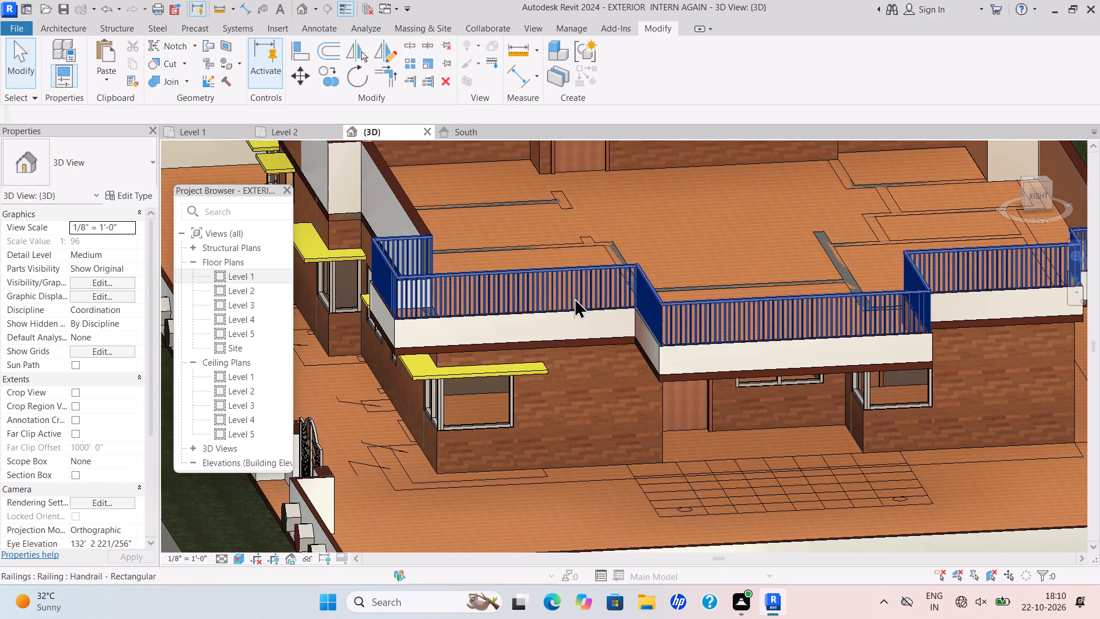
{"action": "scroll", "coordinate": [500, 351], "scroll_direction": "down", "scroll_amount": 3}
{"action": "scroll", "coordinate": [588, 427], "scroll_direction": "up", "scroll_amount": 1}
{"action": "scroll", "coordinate": [598, 434], "scroll_direction": "down", "scroll_amount": 1}
{"action": "middle_click_drag", "start_coordinate": [598, 434], "coordinate": [467, 455]}
{"action": "scroll", "coordinate": [598, 432], "scroll_direction": "down", "scroll_amount": 3}
{"action": "middle_click", "coordinate": [451, 450]}
{"action": "scroll", "coordinate": [443, 449], "scroll_direction": "up", "scroll_amount": 1}
{"action": "scroll", "coordinate": [532, 431], "scroll_direction": "down", "scroll_amount": 5}
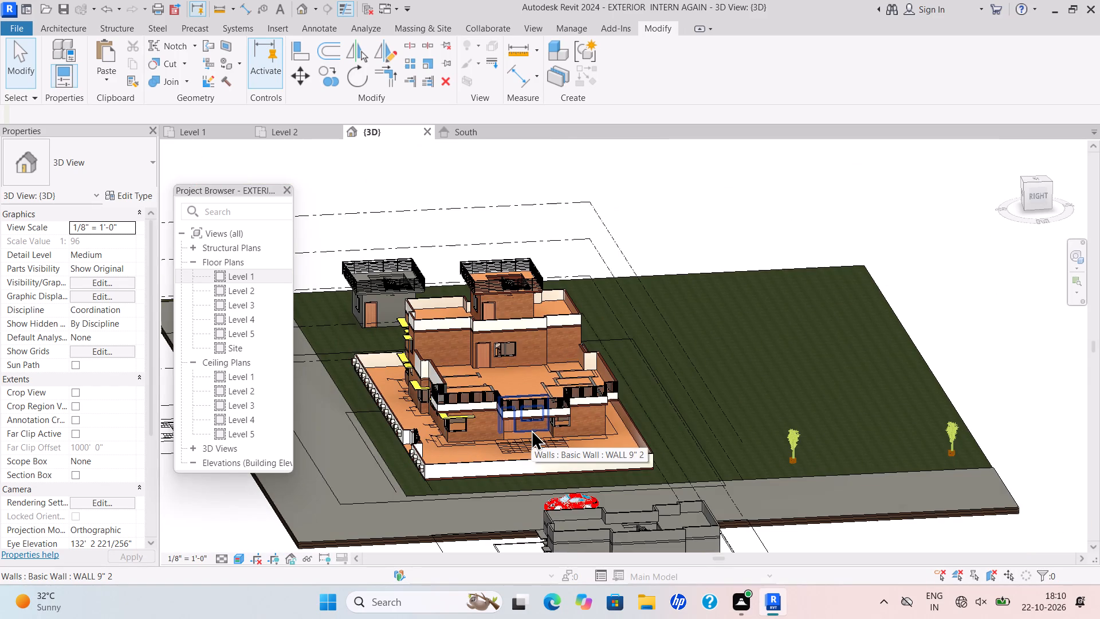
{"action": "scroll", "coordinate": [562, 387], "scroll_direction": "up", "scroll_amount": 5}
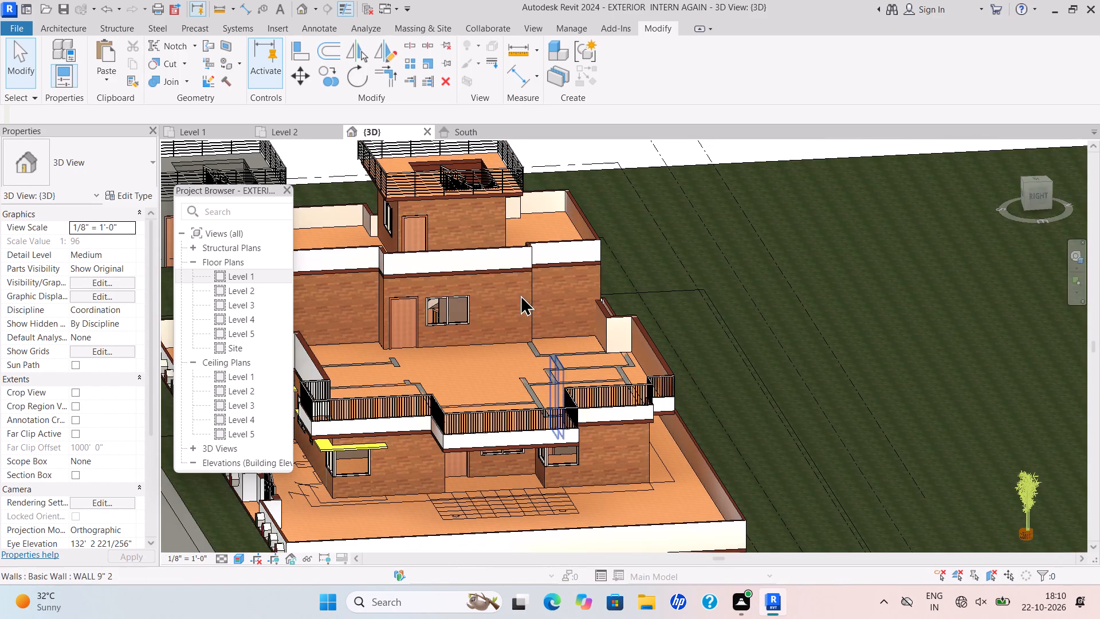
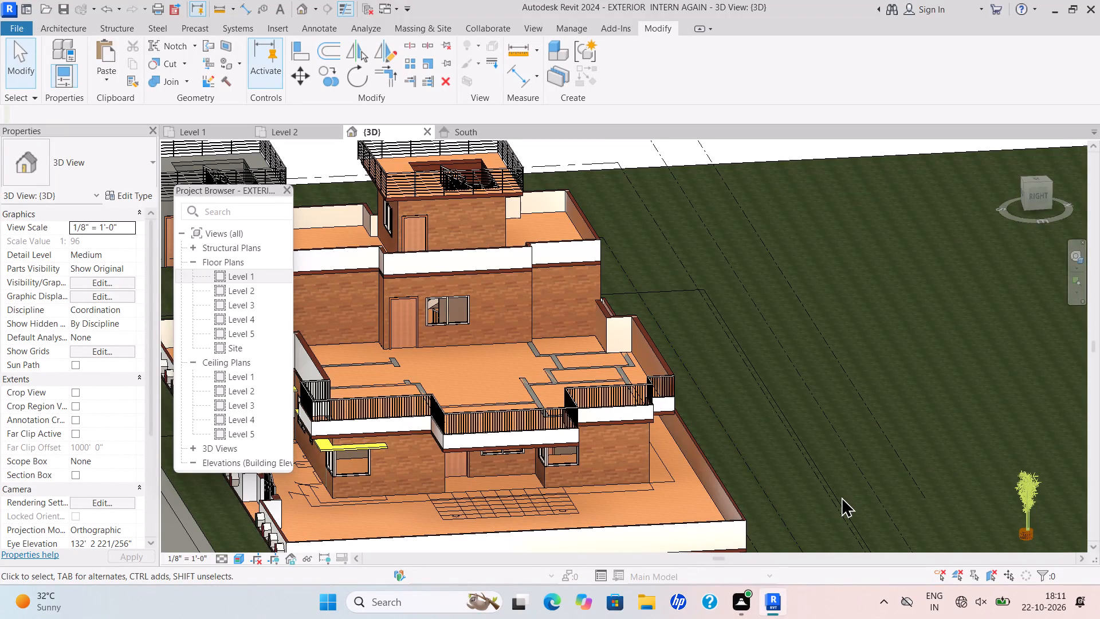
Examine the ground-floor entrance door and brick walls beneath the projecting first-floor terrace slab.
{"action": "scroll", "coordinate": [638, 426], "scroll_direction": "up", "scroll_amount": 4}
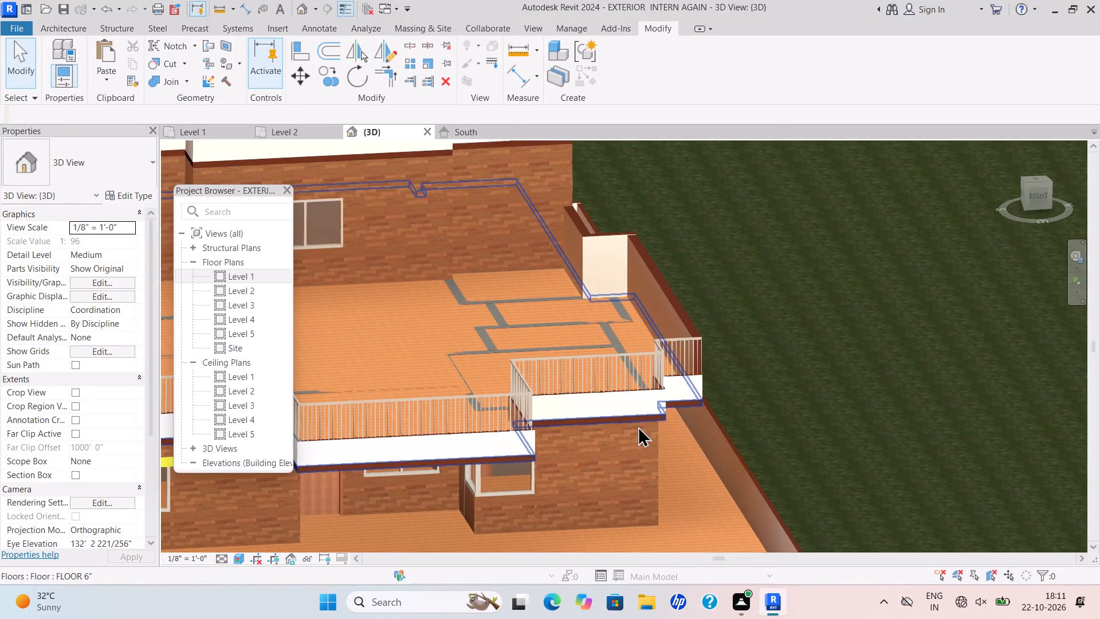
{"action": "scroll", "coordinate": [625, 445], "scroll_direction": "up", "scroll_amount": 2}
{"action": "scroll", "coordinate": [619, 452], "scroll_direction": "down", "scroll_amount": 10}
{"action": "middle_click_drag", "start_coordinate": [651, 456], "coordinate": [717, 382]}
{"action": "scroll", "coordinate": [685, 412], "scroll_direction": "up", "scroll_amount": 2}
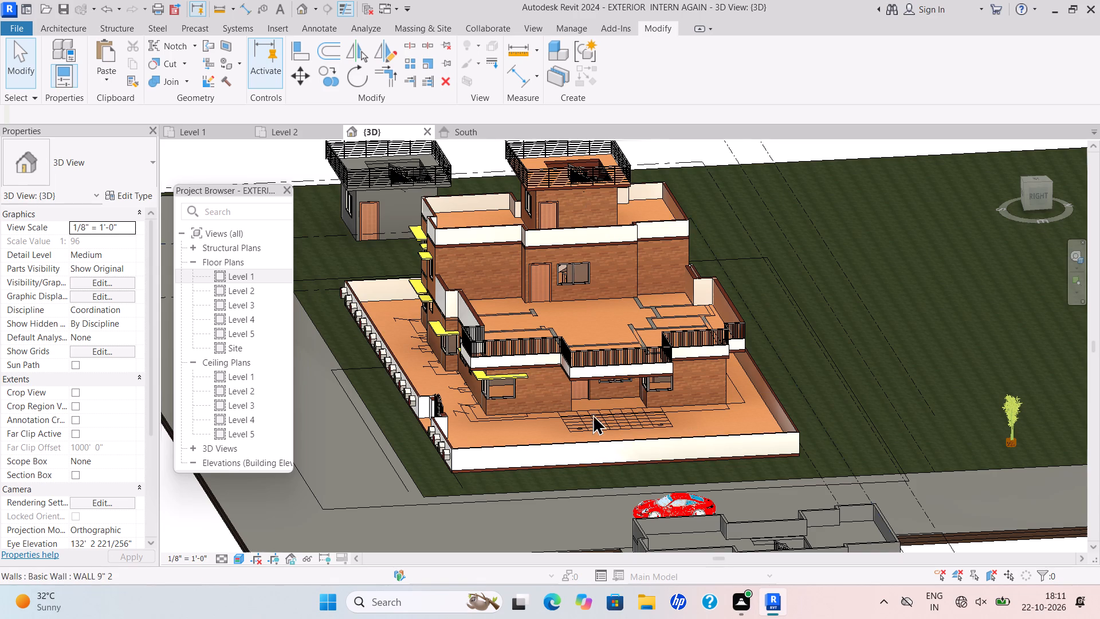
{"action": "scroll", "coordinate": [591, 417], "scroll_direction": "up", "scroll_amount": 6}
{"action": "scroll", "coordinate": [556, 341], "scroll_direction": "up", "scroll_amount": 7}
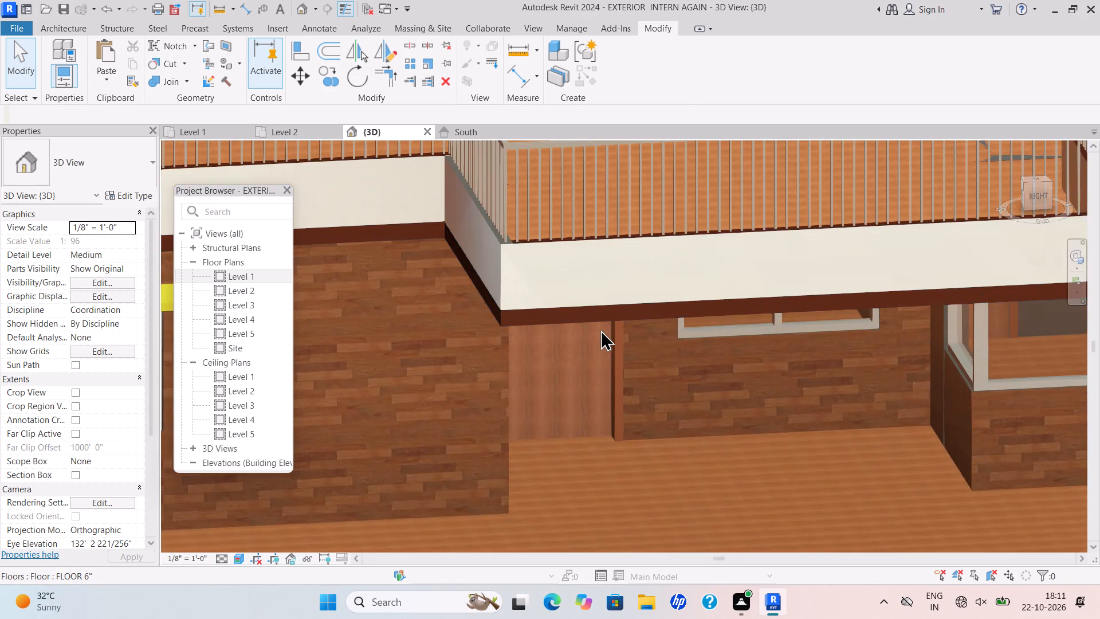
{"action": "scroll", "coordinate": [529, 401], "scroll_direction": "up", "scroll_amount": 4}
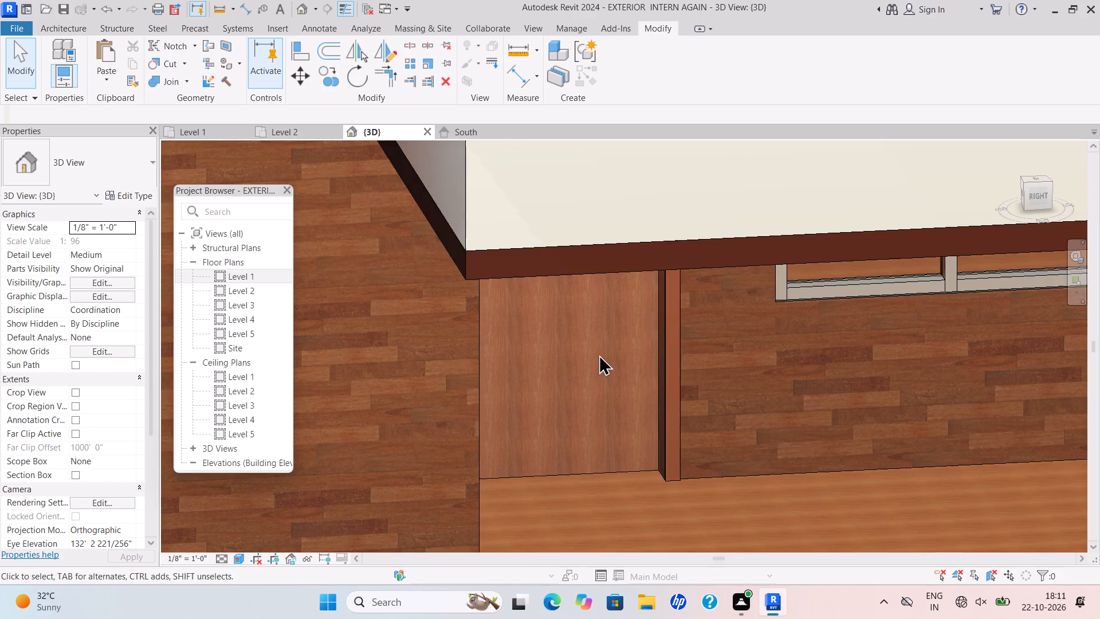
{"action": "scroll", "coordinate": [781, 378], "scroll_direction": "down", "scroll_amount": 4}
{"action": "middle_click_drag", "start_coordinate": [755, 383], "coordinate": [721, 413]}
{"action": "middle_click_drag", "start_coordinate": [715, 414], "coordinate": [705, 416]}
{"action": "scroll", "coordinate": [719, 396], "scroll_direction": "down", "scroll_amount": 1}
{"action": "middle_click_drag", "start_coordinate": [719, 396], "coordinate": [647, 429]}
{"action": "scroll", "coordinate": [686, 422], "scroll_direction": "down", "scroll_amount": 1}
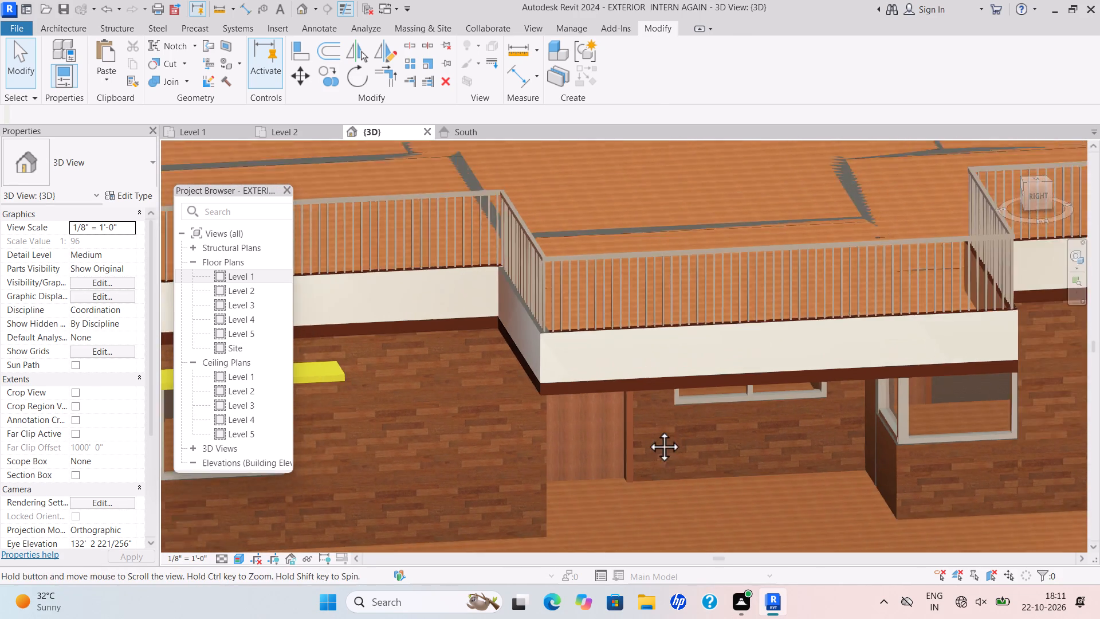
{"action": "scroll", "coordinate": [647, 429], "scroll_direction": "down", "scroll_amount": 1}
{"action": "middle_click_drag", "start_coordinate": [647, 429], "coordinate": [645, 430]}
Inspect the projecting terrace corner up close, checking its handrail, white parapet band and floor slab edge above the entrance.
{"action": "scroll", "coordinate": [686, 386], "scroll_direction": "up", "scroll_amount": 2}
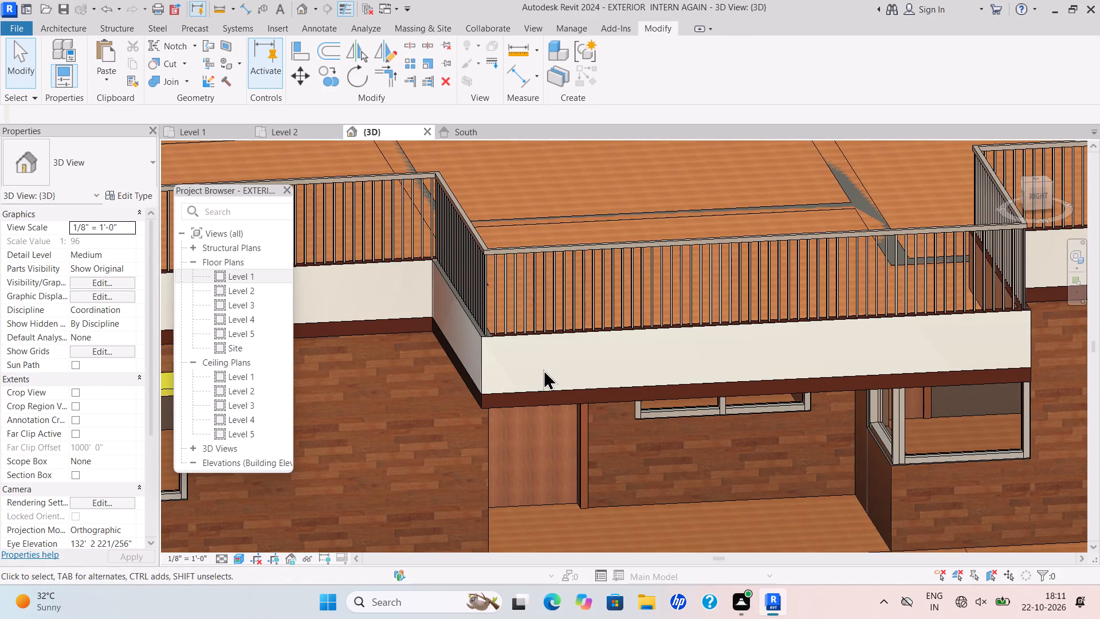
{"action": "scroll", "coordinate": [470, 229], "scroll_direction": "up", "scroll_amount": 4}
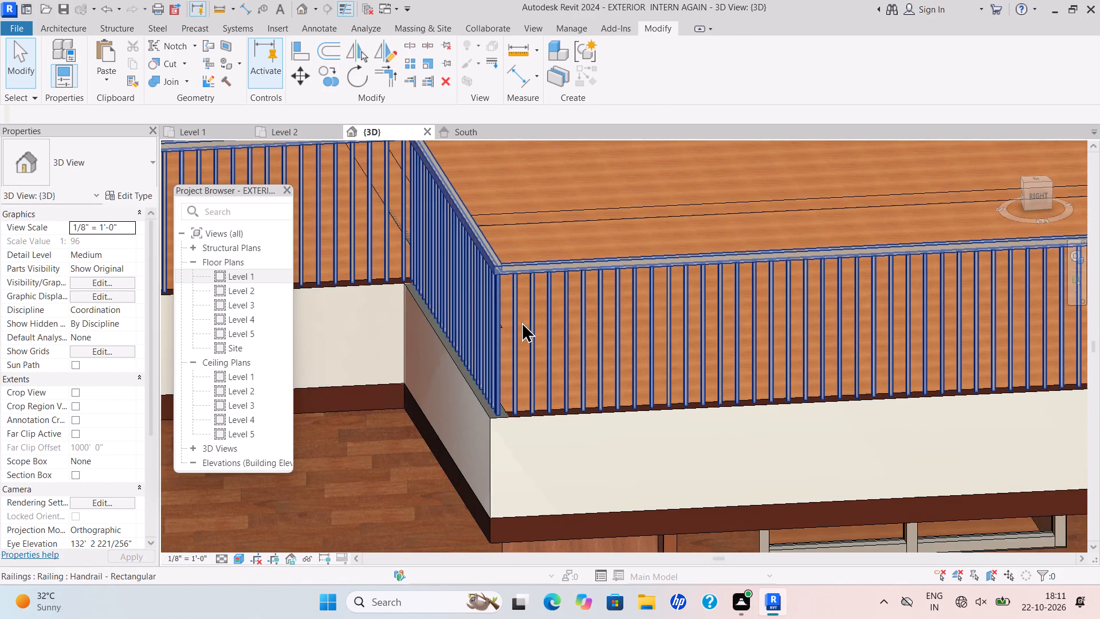
{"action": "scroll", "coordinate": [521, 322], "scroll_direction": "down", "scroll_amount": 7}
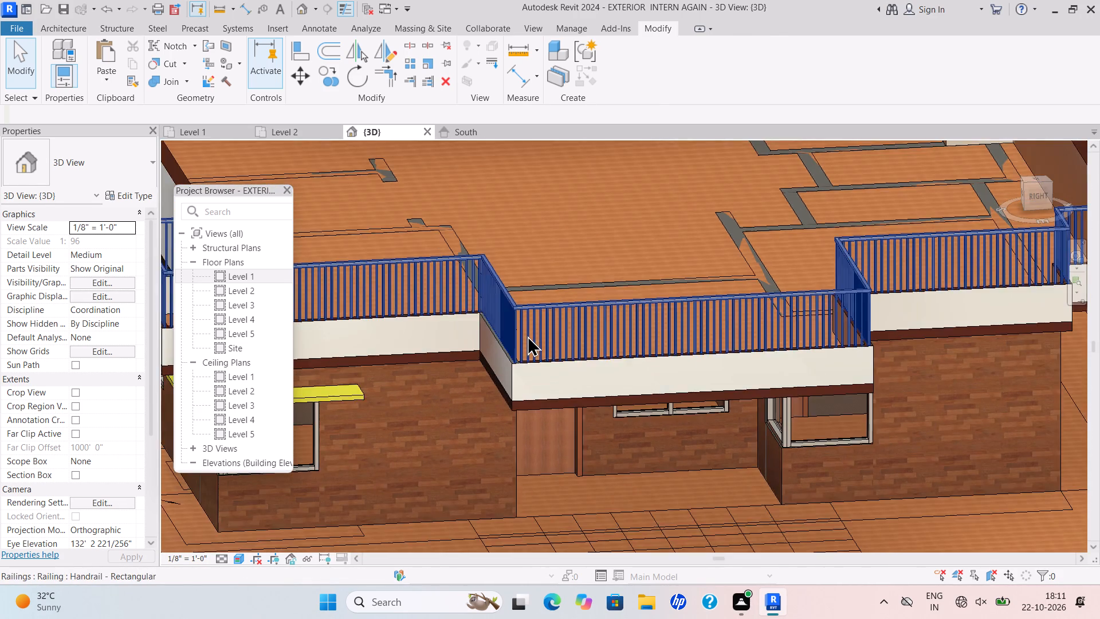
{"action": "scroll", "coordinate": [527, 336], "scroll_direction": "down", "scroll_amount": 4}
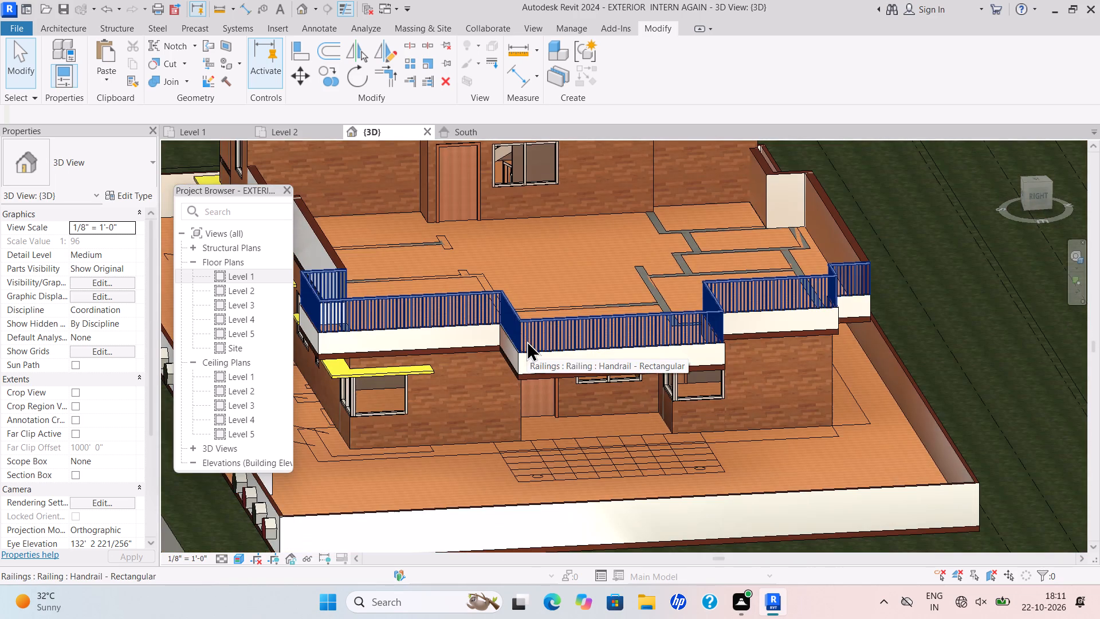
{"action": "scroll", "coordinate": [539, 385], "scroll_direction": "up", "scroll_amount": 2}
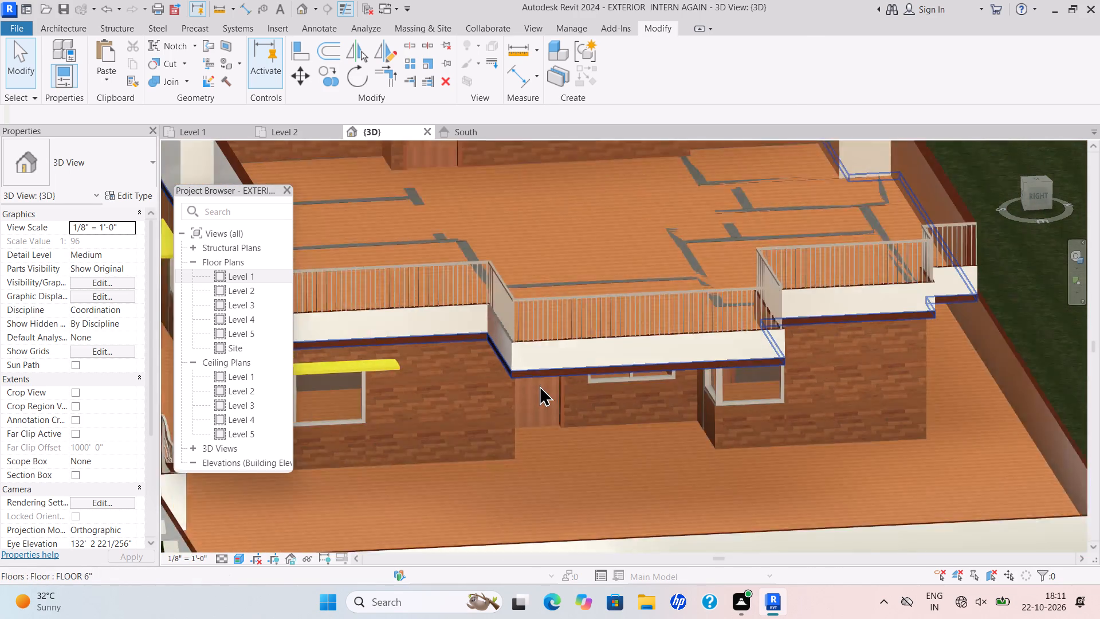
{"action": "scroll", "coordinate": [539, 385], "scroll_direction": "up", "scroll_amount": 5}
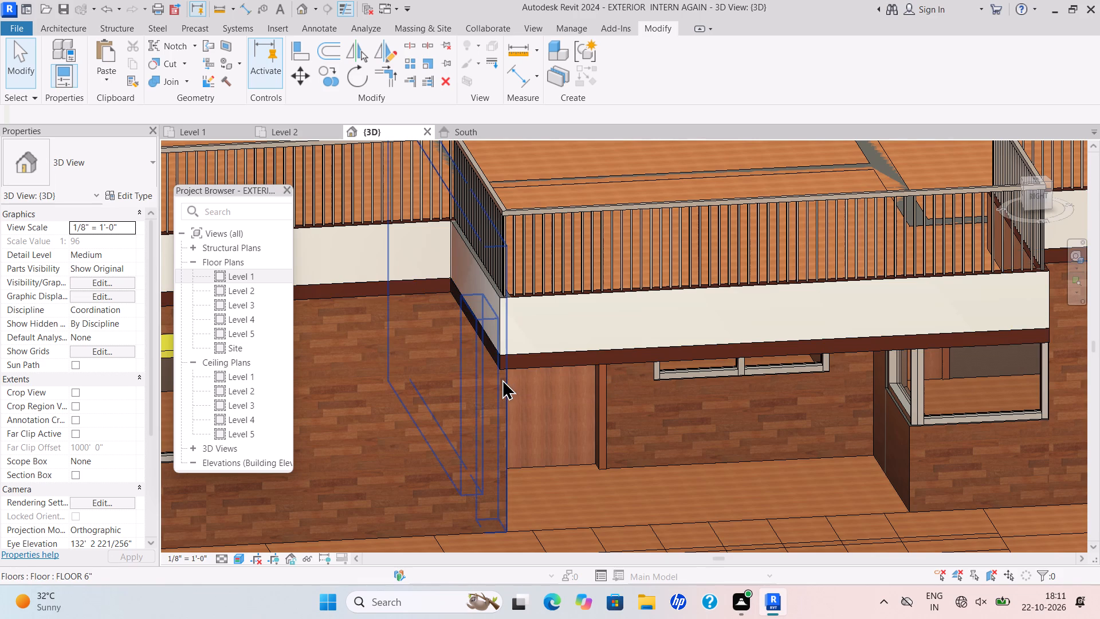
{"action": "scroll", "coordinate": [501, 380], "scroll_direction": "up", "scroll_amount": 4}
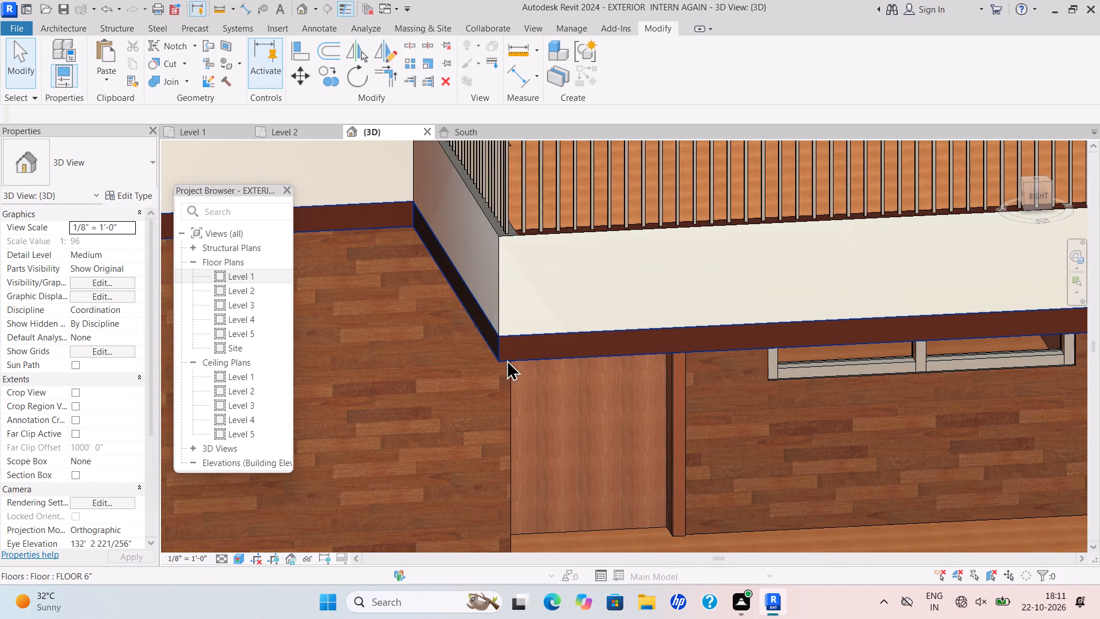
{"action": "middle_click_drag", "start_coordinate": [582, 203], "coordinate": [547, 358]}
{"action": "scroll", "coordinate": [542, 353], "scroll_direction": "down", "scroll_amount": 5}
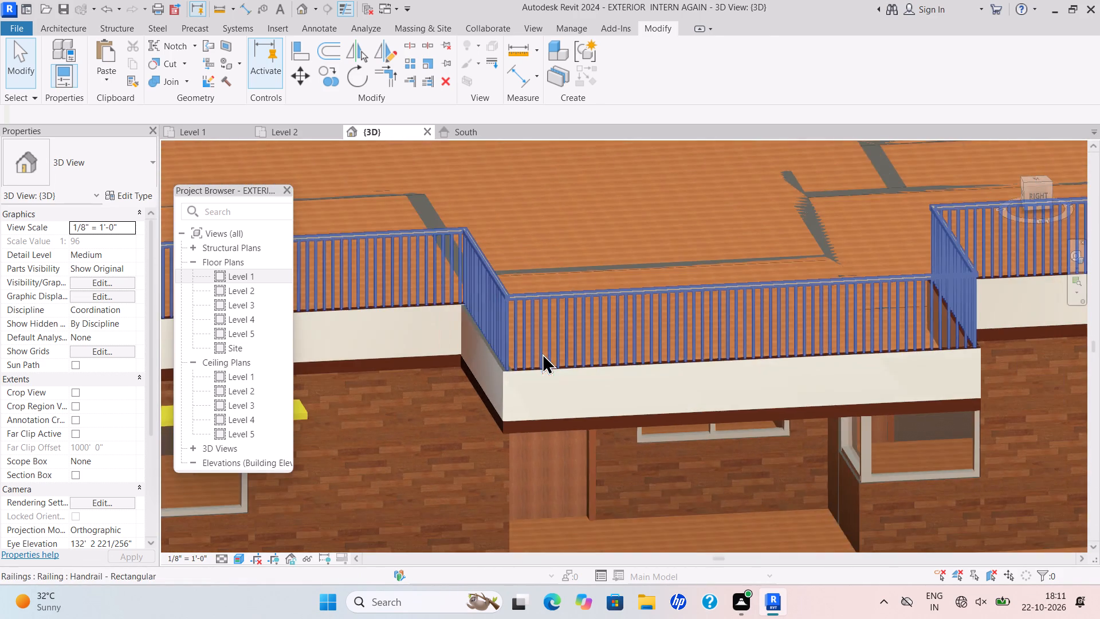
{"action": "scroll", "coordinate": [544, 343], "scroll_direction": "down", "scroll_amount": 5}
{"action": "middle_click_drag", "start_coordinate": [544, 343], "coordinate": [542, 371]}
{"action": "scroll", "coordinate": [555, 372], "scroll_direction": "down", "scroll_amount": 1}
{"action": "middle_click_drag", "start_coordinate": [563, 383], "coordinate": [627, 437]}
{"action": "scroll", "coordinate": [623, 434], "scroll_direction": "down", "scroll_amount": 2}
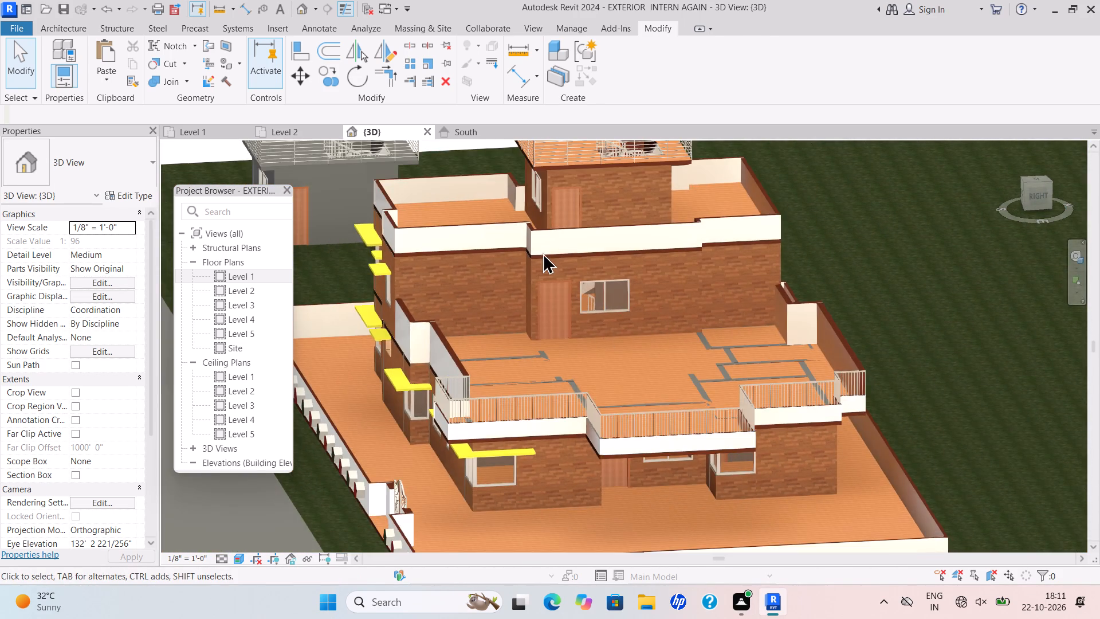
Inspect the upper-storey wall corner beside the terrace door, checking the wood-textured wall finish and the slab edge under the white parapet.
{"action": "scroll", "coordinate": [541, 245], "scroll_direction": "up", "scroll_amount": 9}
{"action": "scroll", "coordinate": [516, 314], "scroll_direction": "up", "scroll_amount": 4}
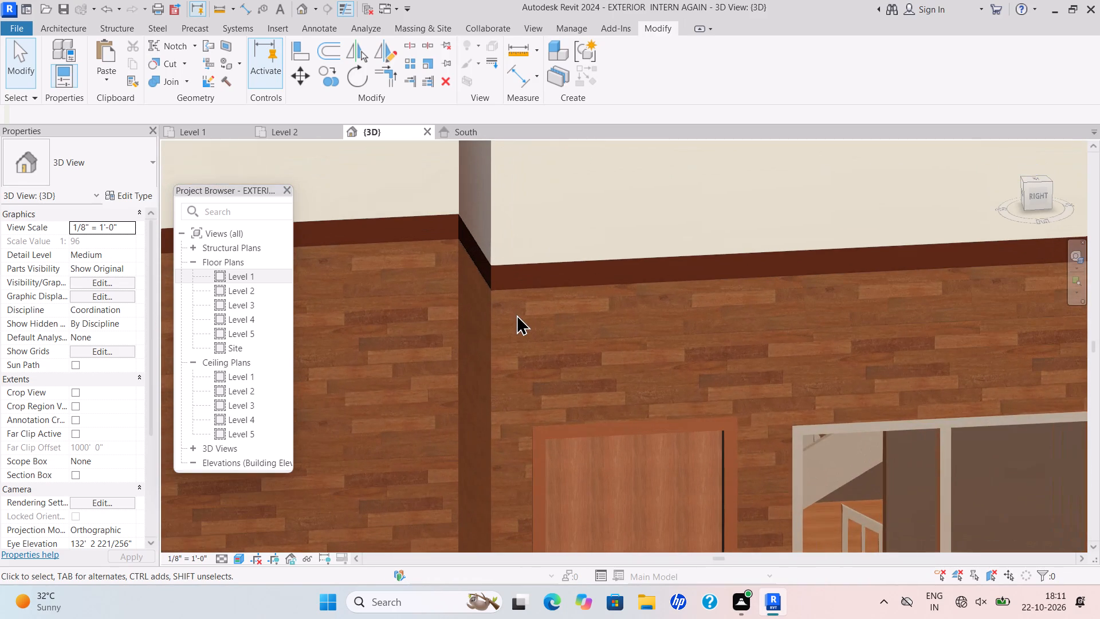
{"action": "scroll", "coordinate": [496, 366], "scroll_direction": "up", "scroll_amount": 2}
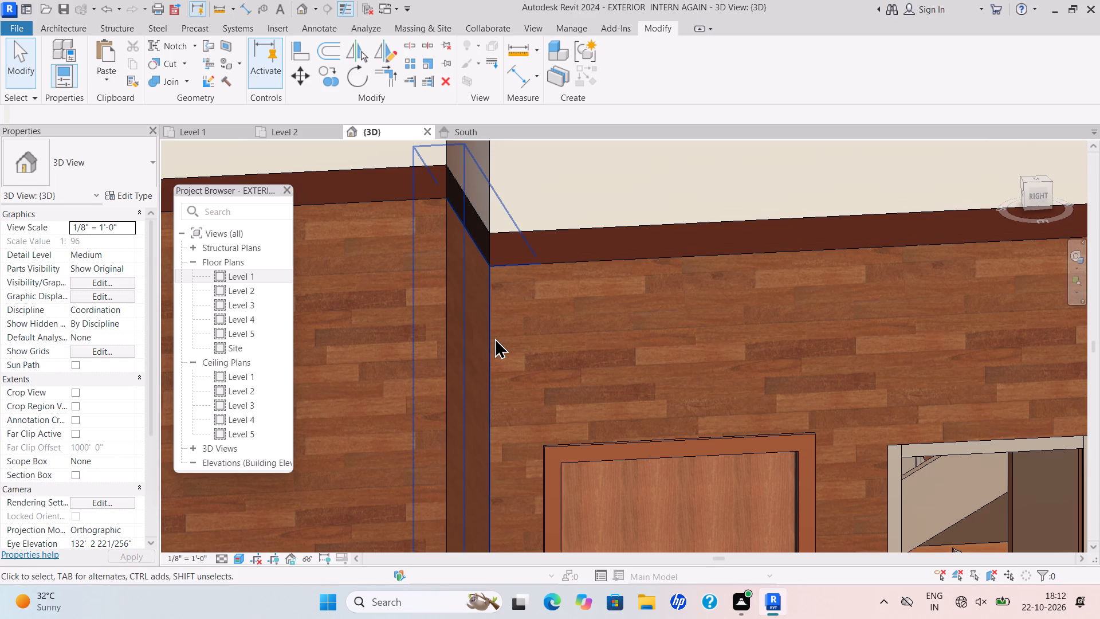
{"action": "scroll", "coordinate": [512, 326], "scroll_direction": "up", "scroll_amount": 2}
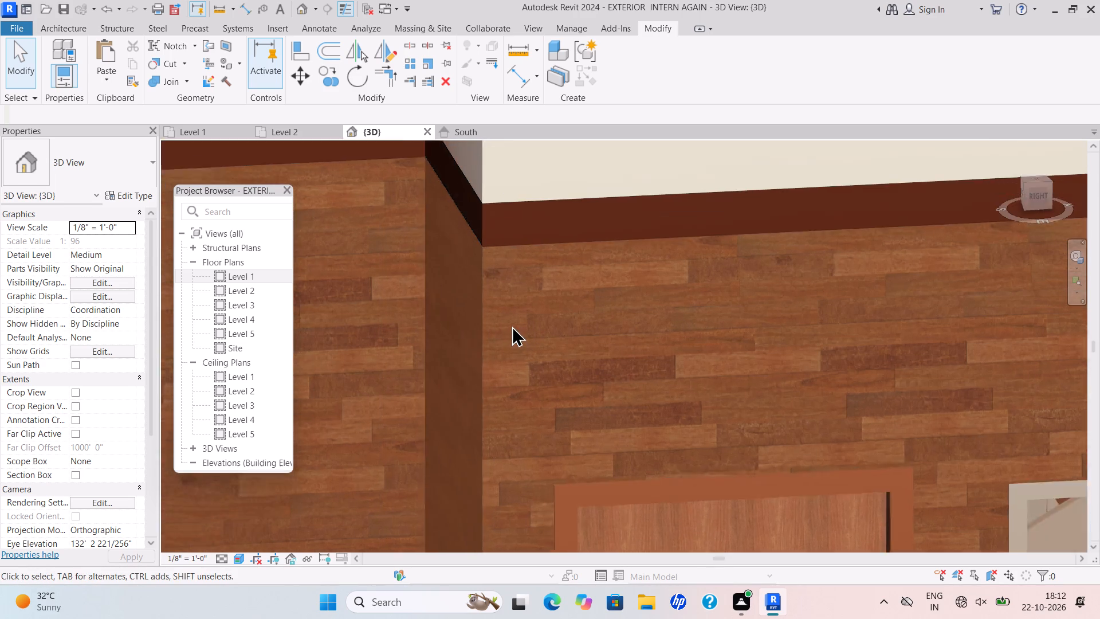
{"action": "scroll", "coordinate": [512, 326], "scroll_direction": "up", "scroll_amount": 2}
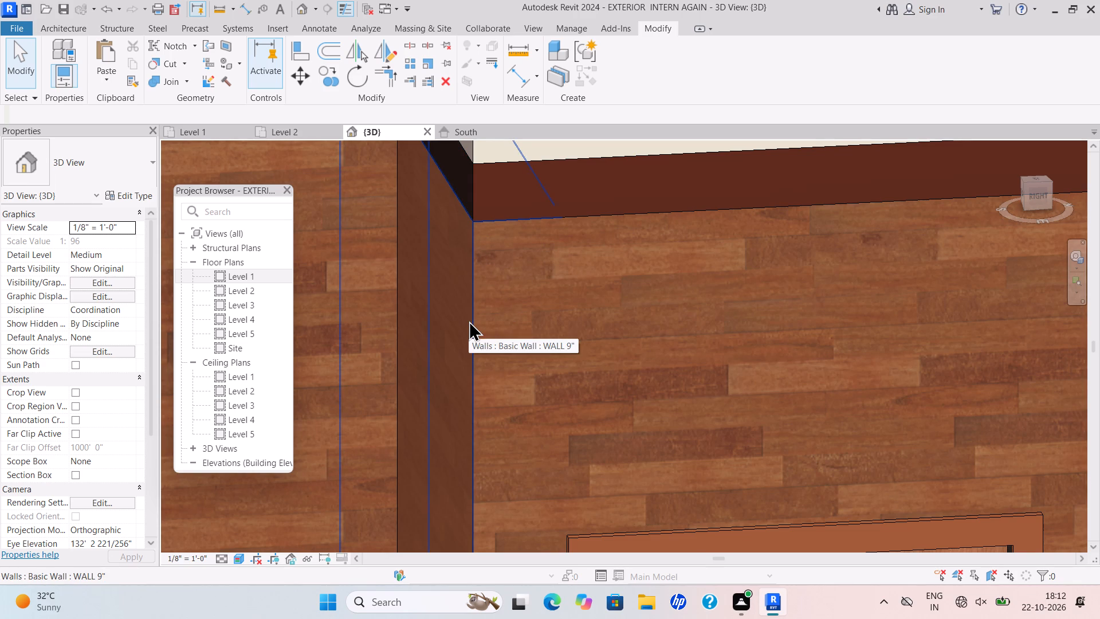
{"action": "scroll", "coordinate": [501, 314], "scroll_direction": "up", "scroll_amount": 3}
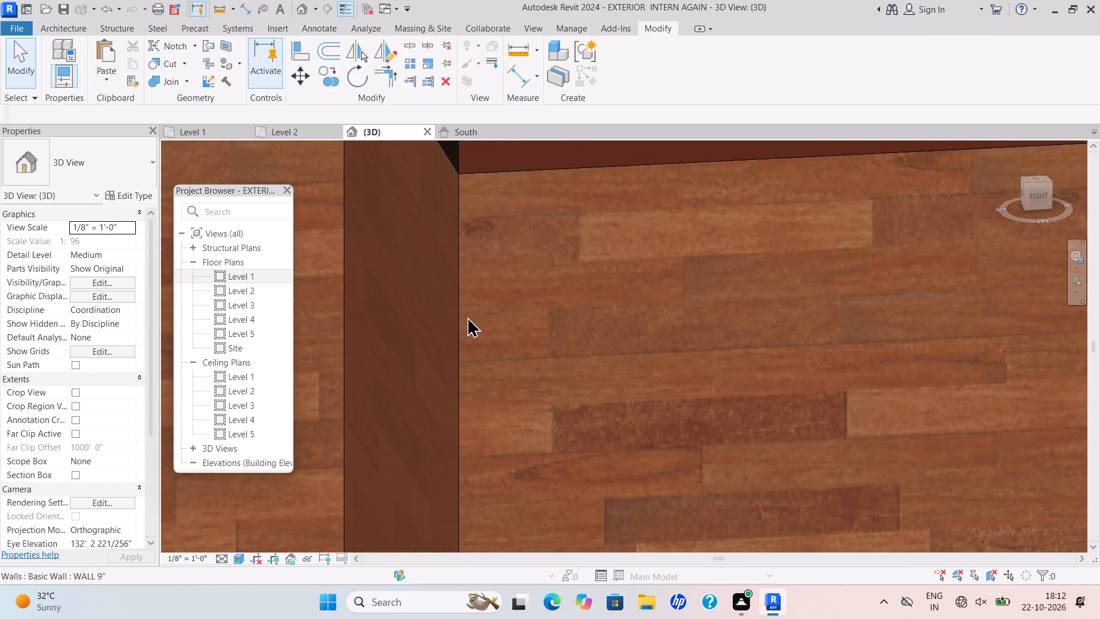
{"action": "scroll", "coordinate": [467, 316], "scroll_direction": "down", "scroll_amount": 4}
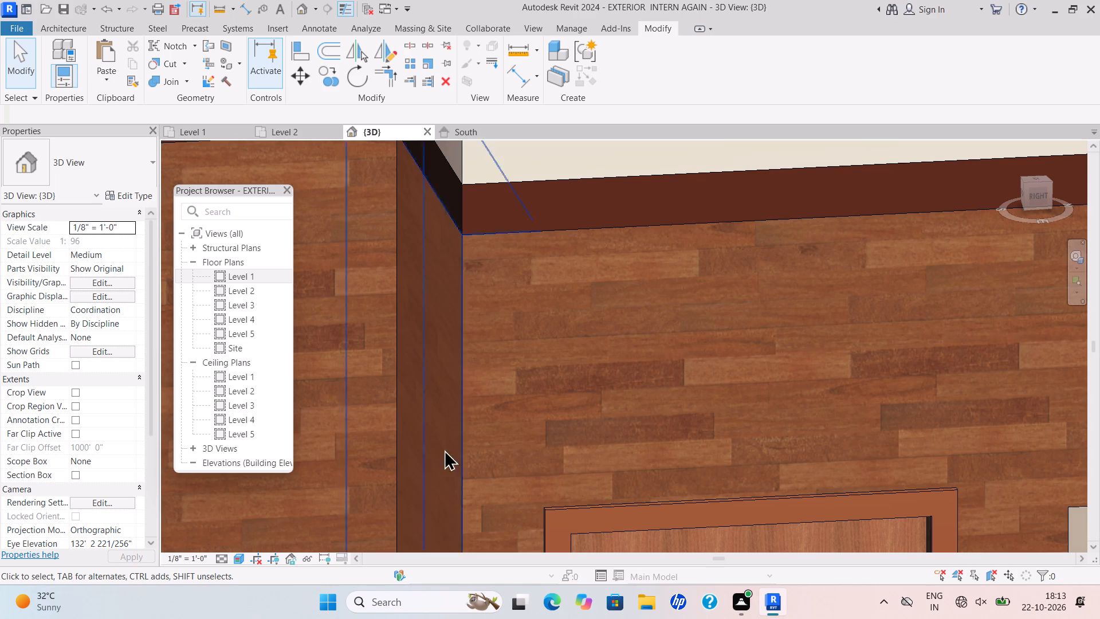
{"action": "scroll", "coordinate": [454, 457], "scroll_direction": "up", "scroll_amount": 3}
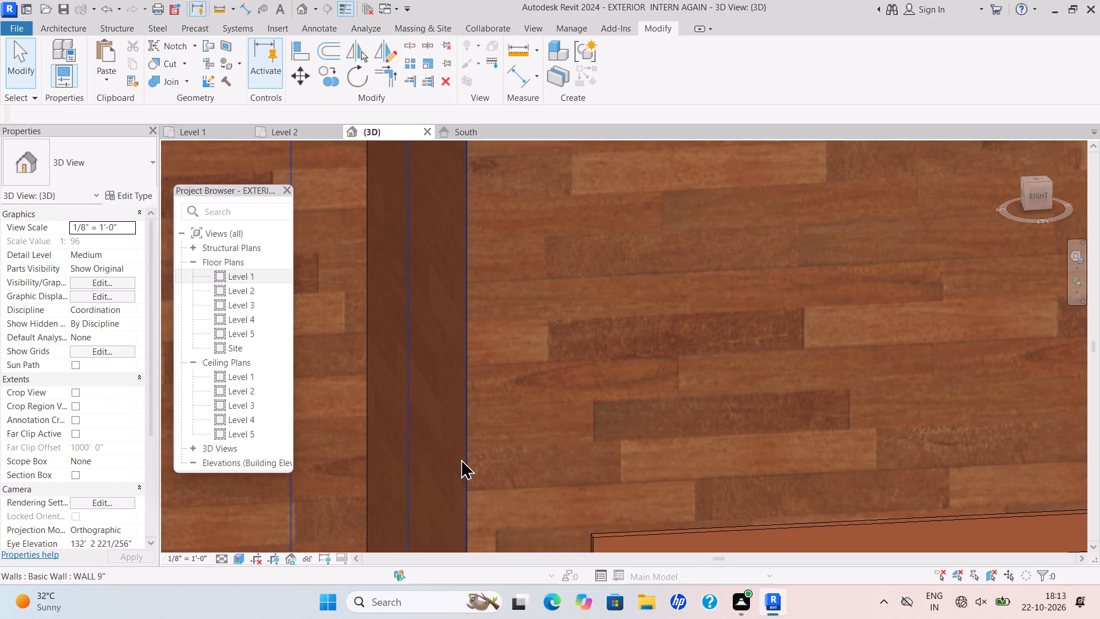
{"action": "scroll", "coordinate": [362, 453], "scroll_direction": "down", "scroll_amount": 3}
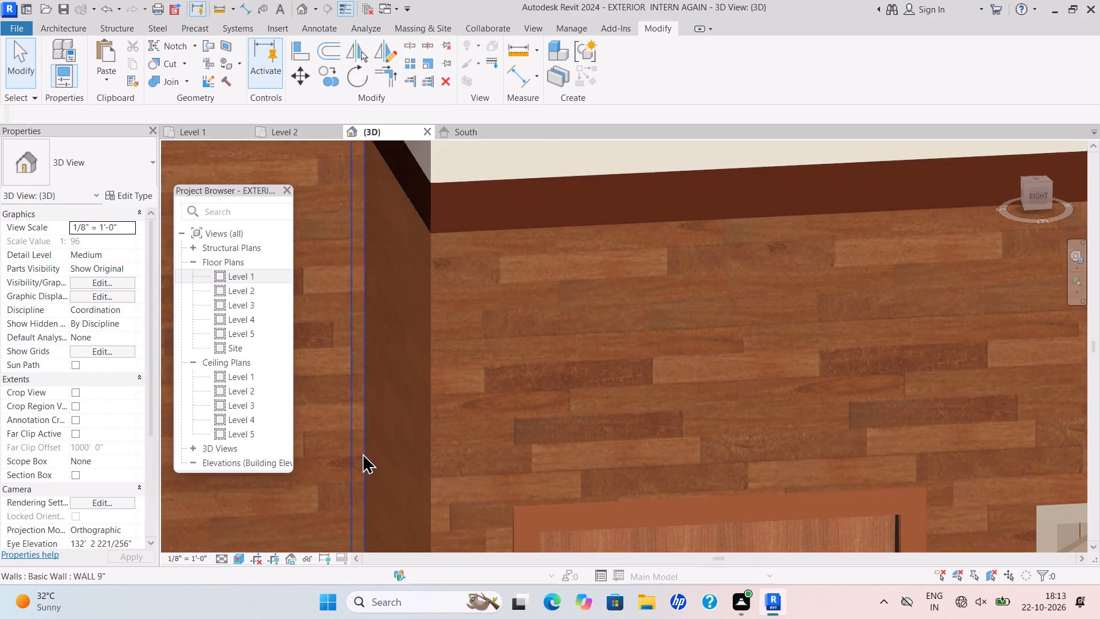
{"action": "scroll", "coordinate": [537, 405], "scroll_direction": "down", "scroll_amount": 3}
{"action": "scroll", "coordinate": [569, 359], "scroll_direction": "down", "scroll_amount": 5}
{"action": "scroll", "coordinate": [572, 359], "scroll_direction": "up", "scroll_amount": 1}
{"action": "scroll", "coordinate": [572, 359], "scroll_direction": "down", "scroll_amount": 4}
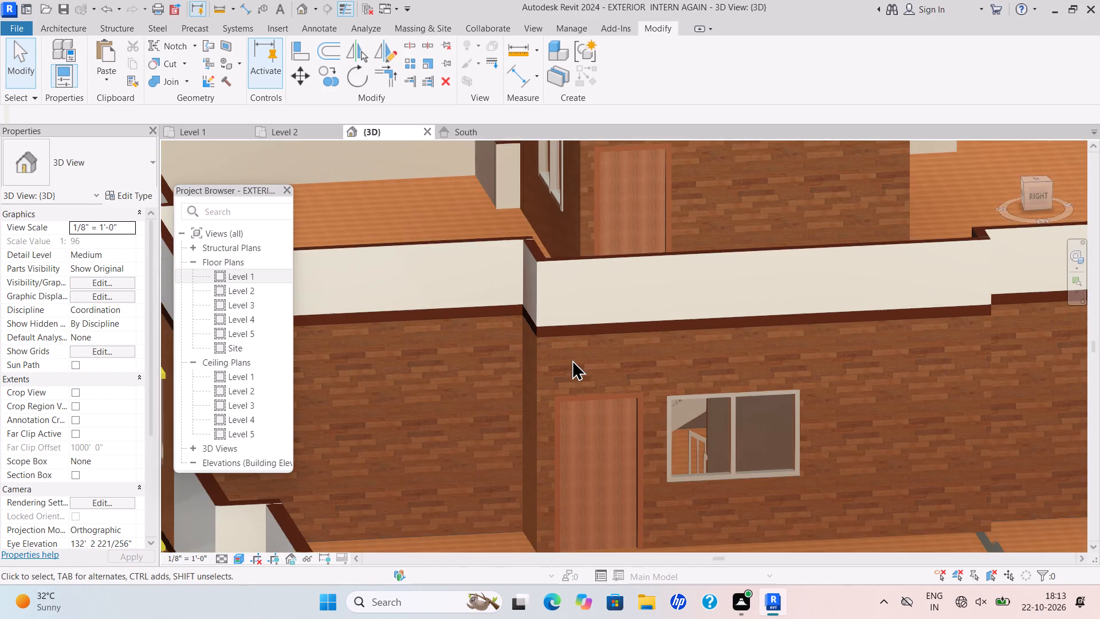
{"action": "scroll", "coordinate": [573, 365], "scroll_direction": "down", "scroll_amount": 3}
{"action": "scroll", "coordinate": [565, 397], "scroll_direction": "up", "scroll_amount": 3}
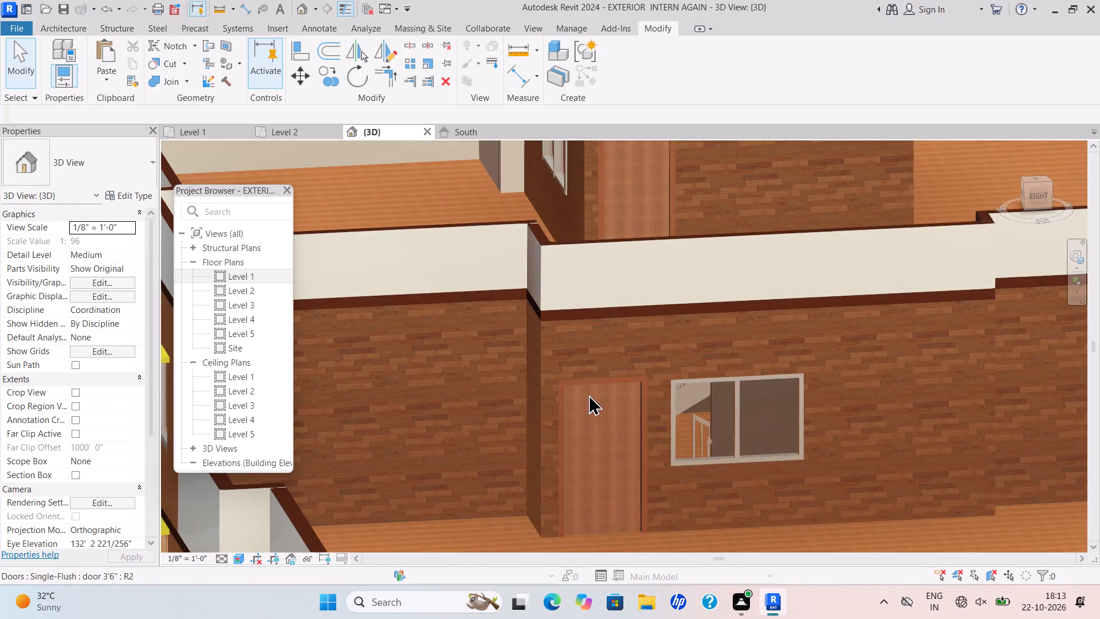
{"action": "scroll", "coordinate": [599, 389], "scroll_direction": "up", "scroll_amount": 4}
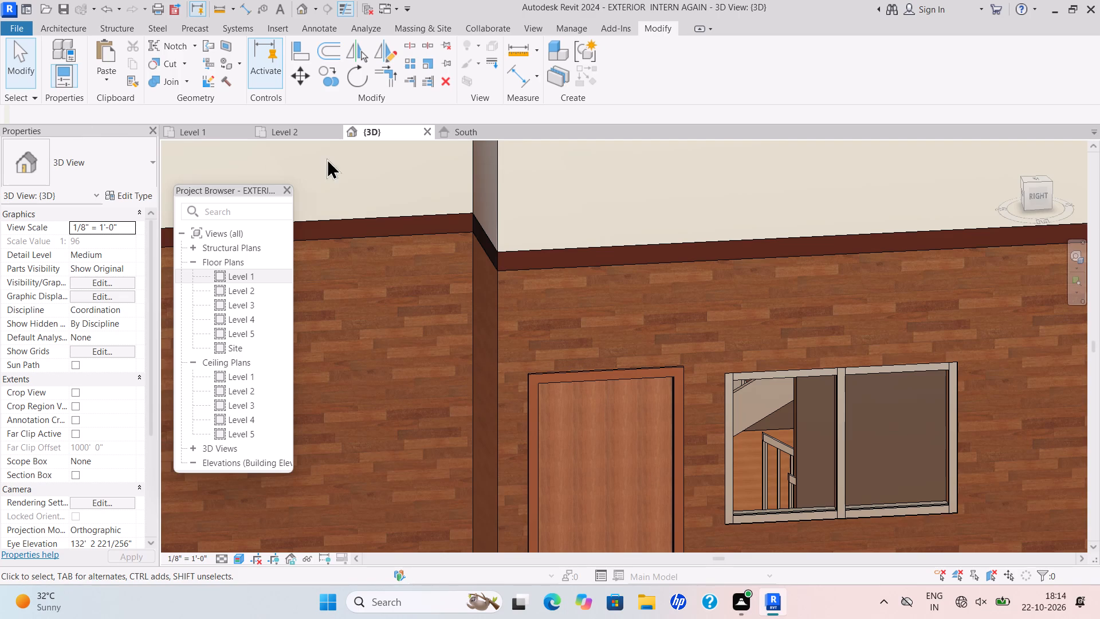
Examine the upper-storey terrace door's frame and panel up close, along with the surrounding wall finish and adjacent window.
{"action": "scroll", "coordinate": [492, 468], "scroll_direction": "down", "scroll_amount": 12}
{"action": "middle_click_drag", "start_coordinate": [490, 457], "coordinate": [462, 446]}
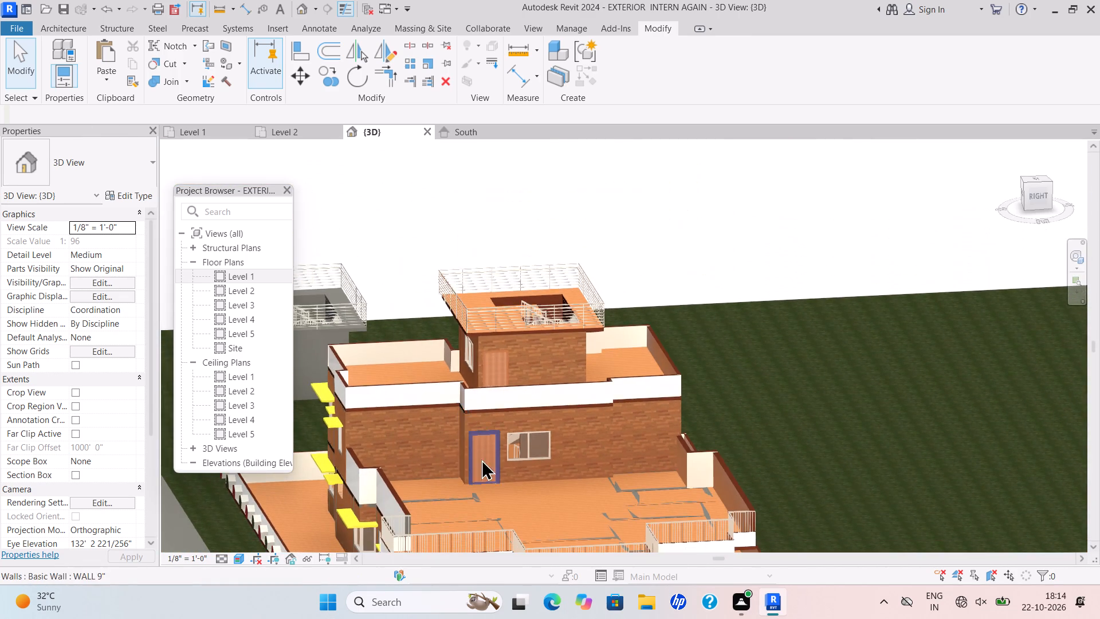
{"action": "scroll", "coordinate": [517, 487], "scroll_direction": "up", "scroll_amount": 9}
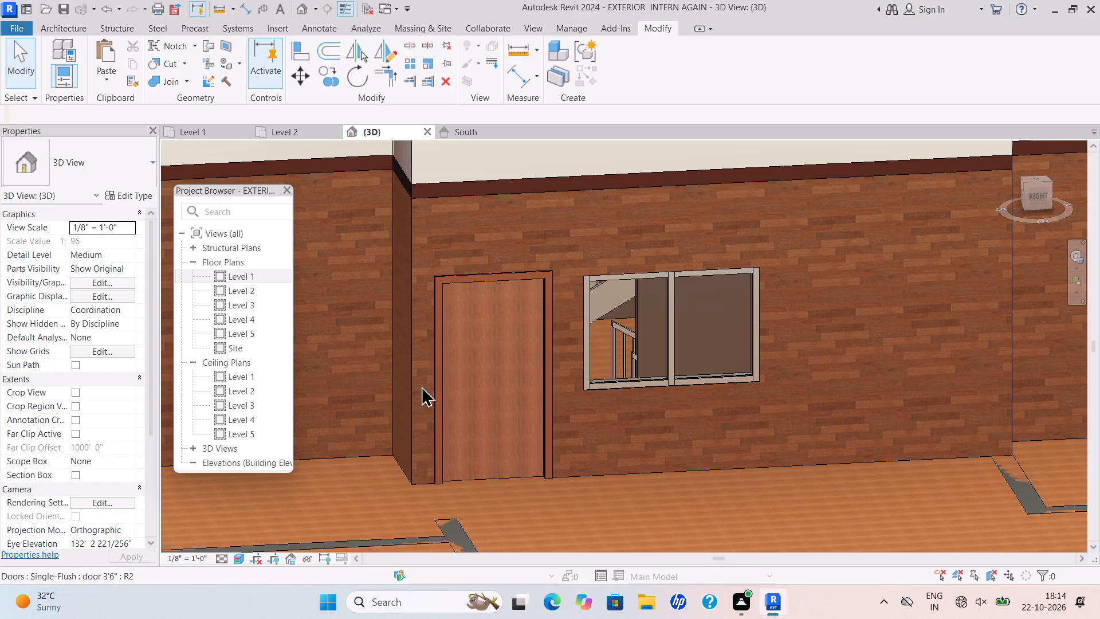
{"action": "scroll", "coordinate": [463, 277], "scroll_direction": "up", "scroll_amount": 2}
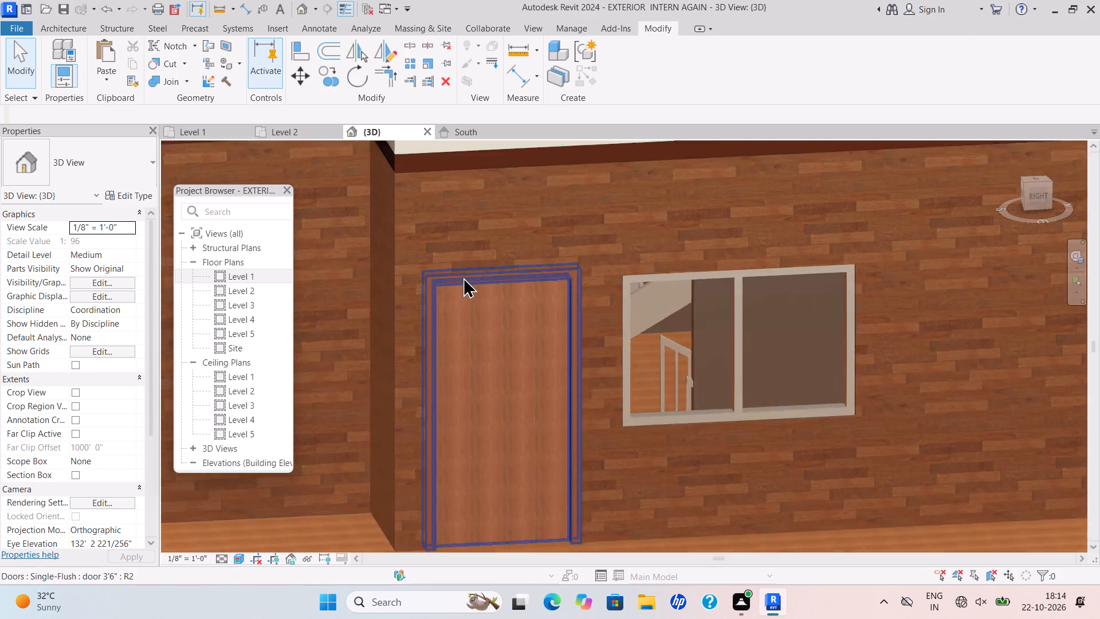
{"action": "scroll", "coordinate": [463, 277], "scroll_direction": "up", "scroll_amount": 2}
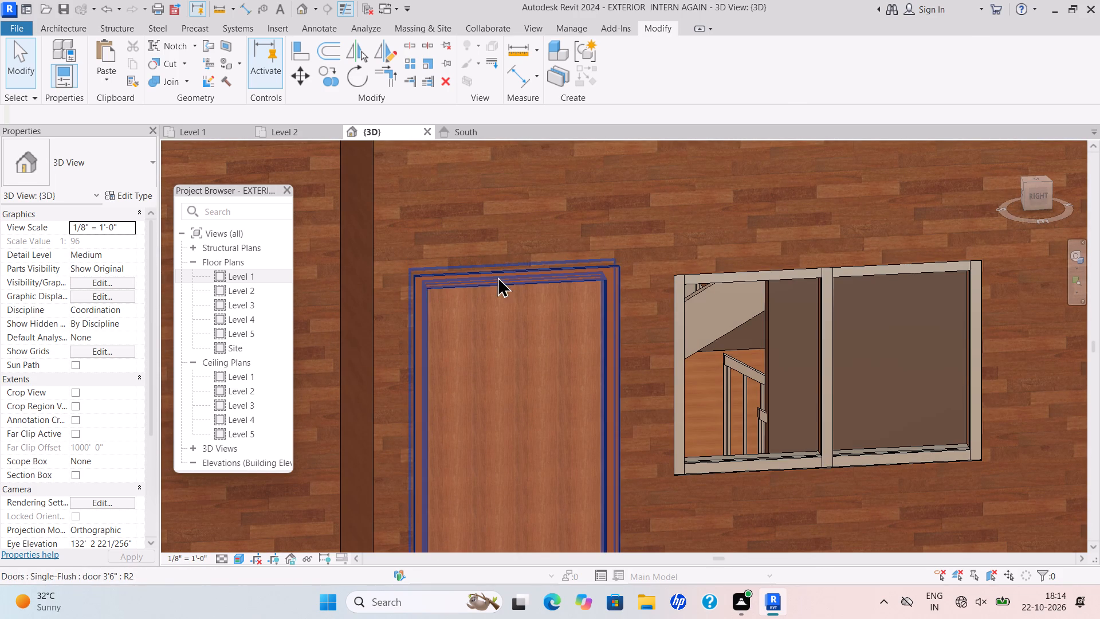
{"action": "scroll", "coordinate": [493, 287], "scroll_direction": "up", "scroll_amount": 2}
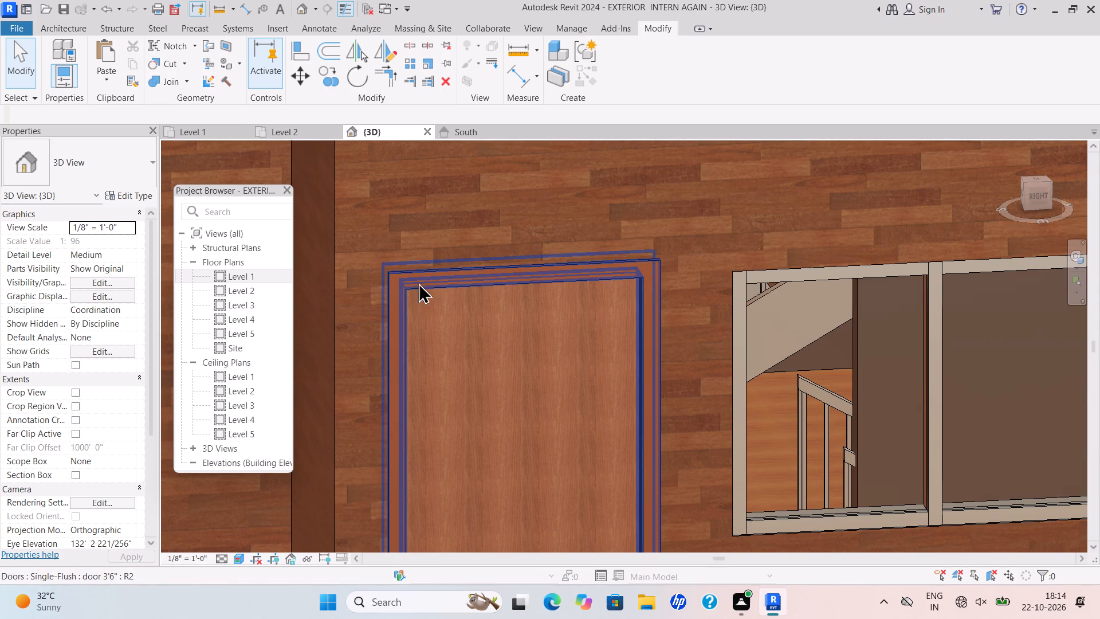
{"action": "scroll", "coordinate": [421, 286], "scroll_direction": "up", "scroll_amount": 8}
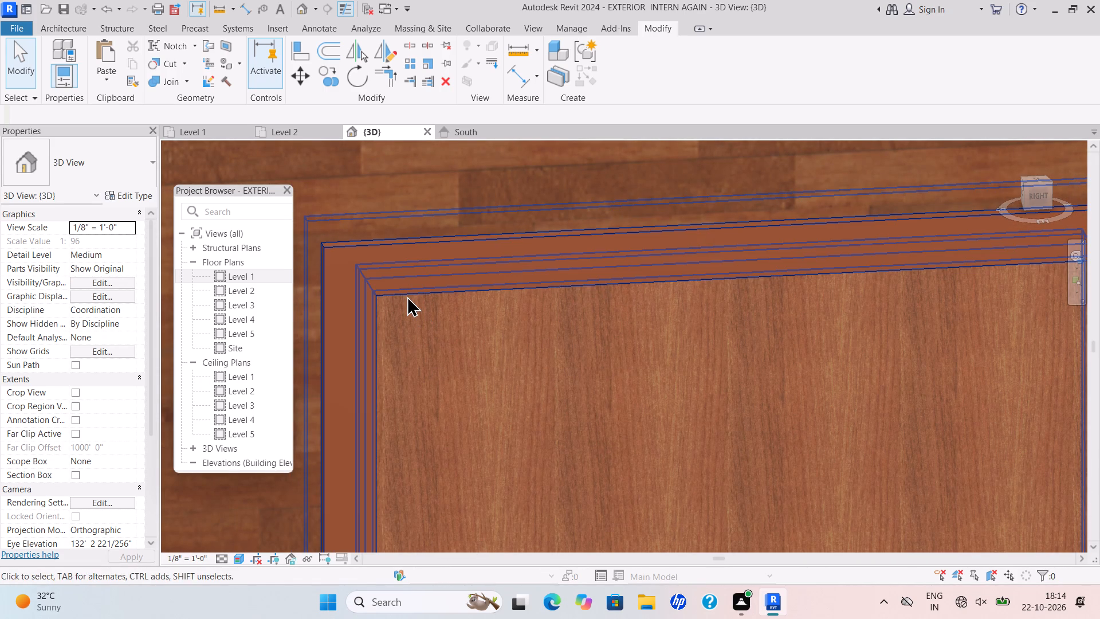
{"action": "scroll", "coordinate": [407, 296], "scroll_direction": "down", "scroll_amount": 3}
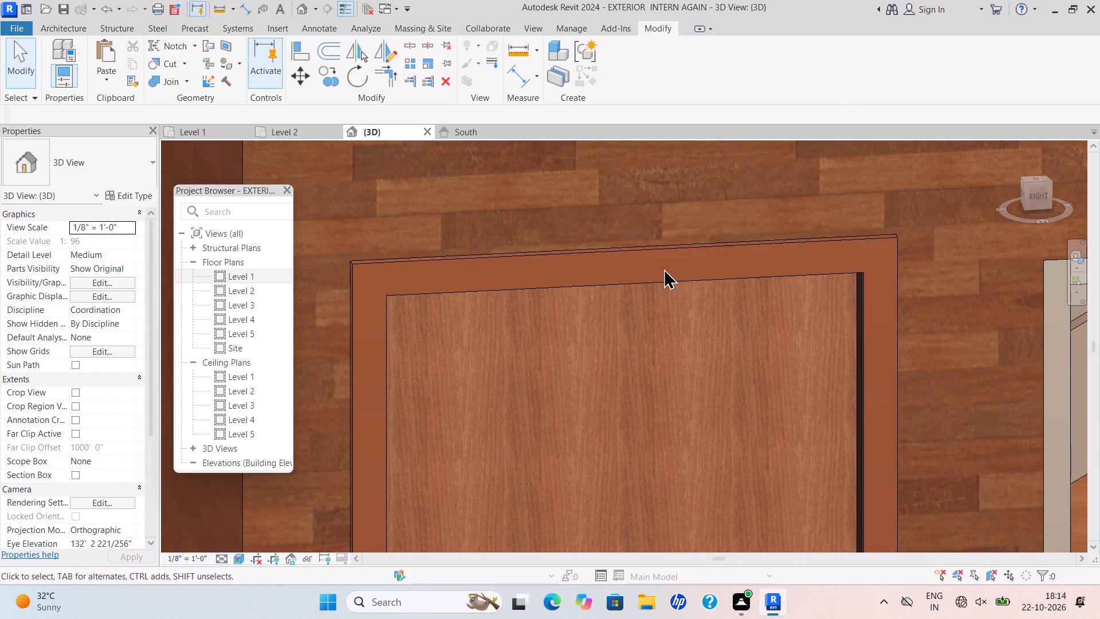
{"action": "scroll", "coordinate": [673, 284], "scroll_direction": "up", "scroll_amount": 3}
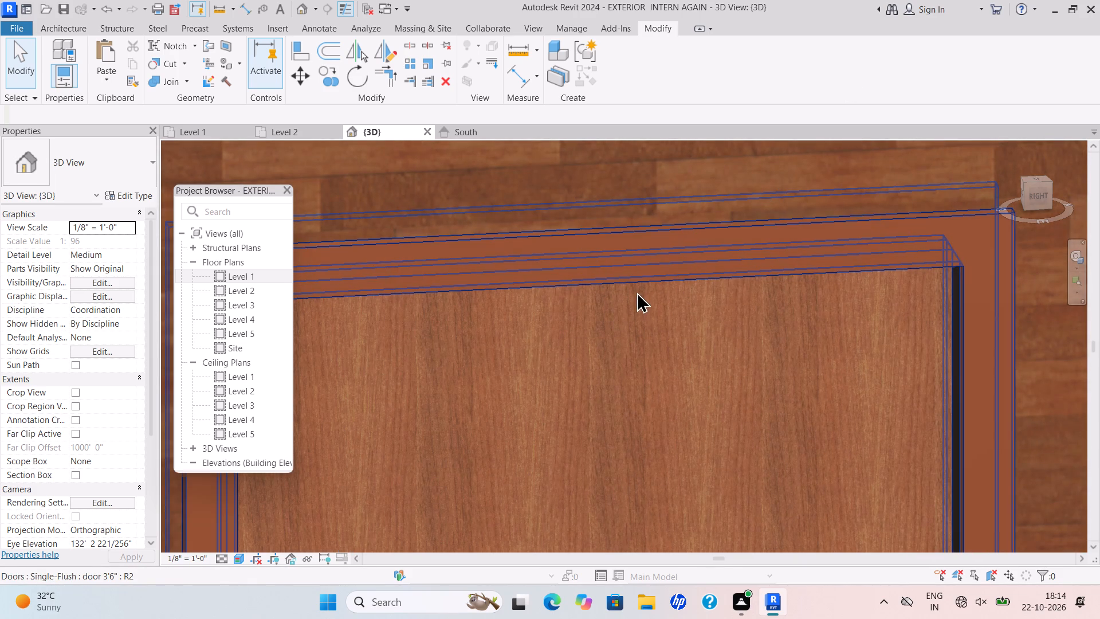
{"action": "scroll", "coordinate": [637, 292], "scroll_direction": "down", "scroll_amount": 4}
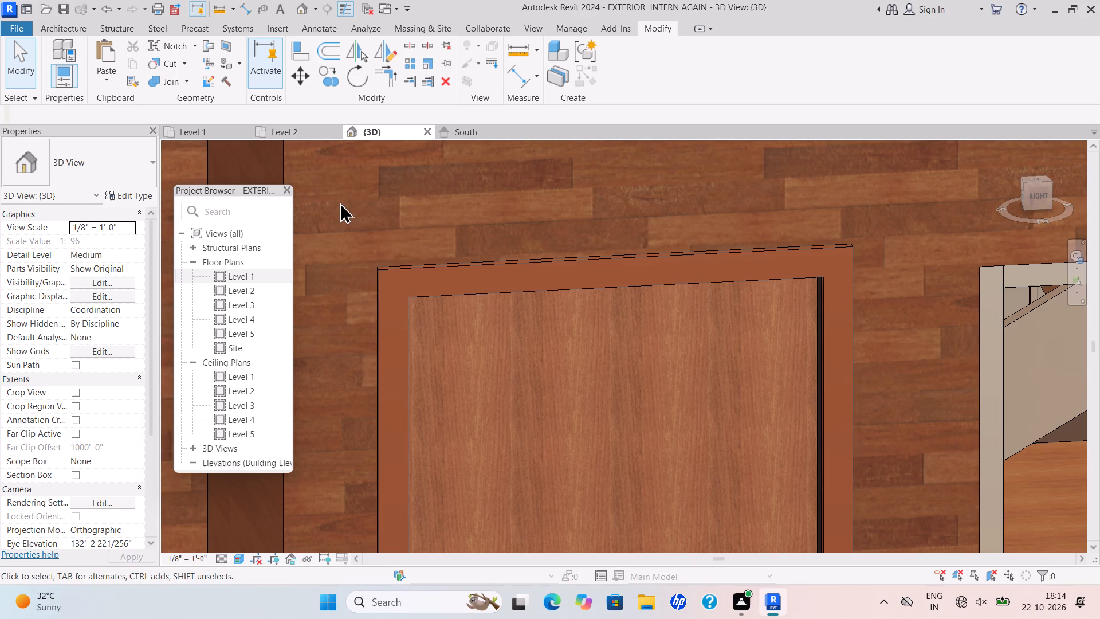
{"action": "scroll", "coordinate": [493, 314], "scroll_direction": "down", "scroll_amount": 9}
{"action": "scroll", "coordinate": [531, 371], "scroll_direction": "down", "scroll_amount": 2}
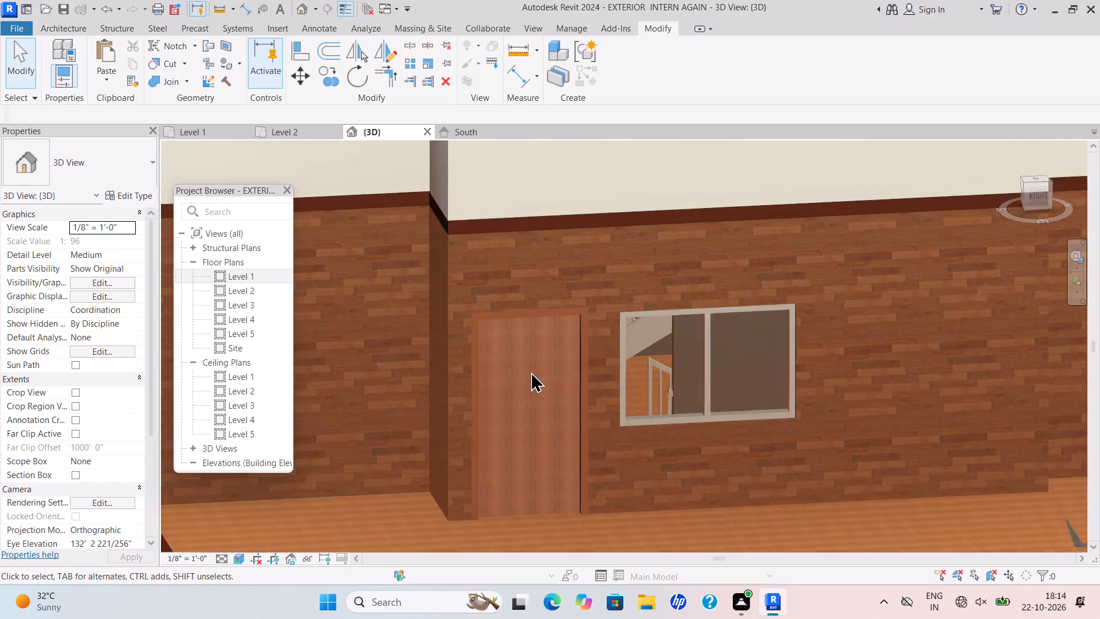
Inspect the upper-storey terrace door's top frame edge and the wood-textured wall around it up close.
{"action": "scroll", "coordinate": [492, 326], "scroll_direction": "up", "scroll_amount": 4}
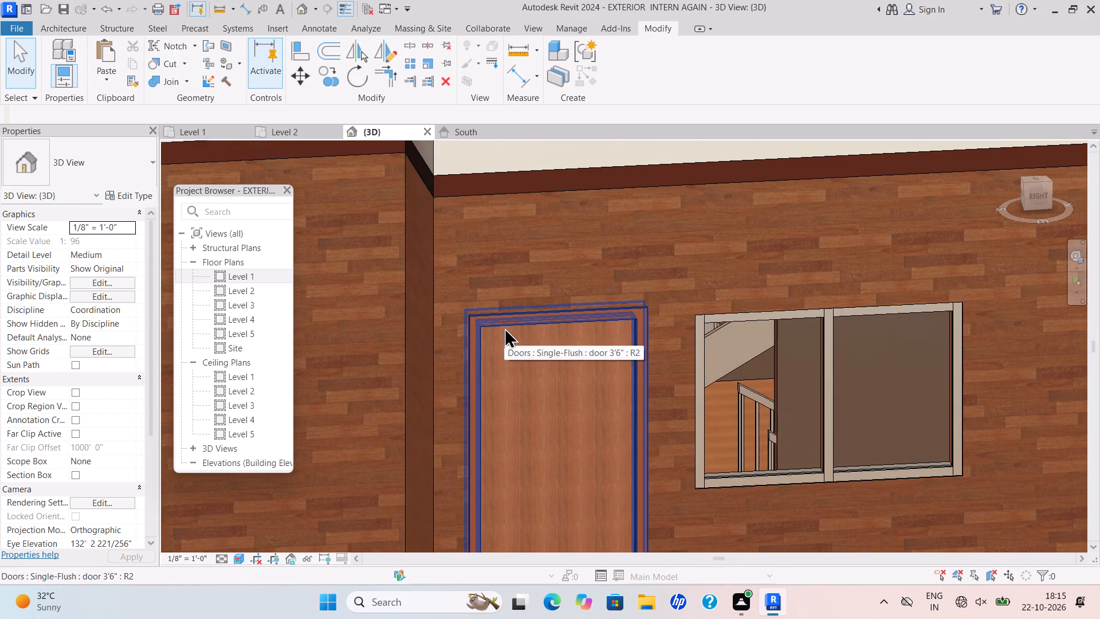
{"action": "scroll", "coordinate": [516, 322], "scroll_direction": "up", "scroll_amount": 3}
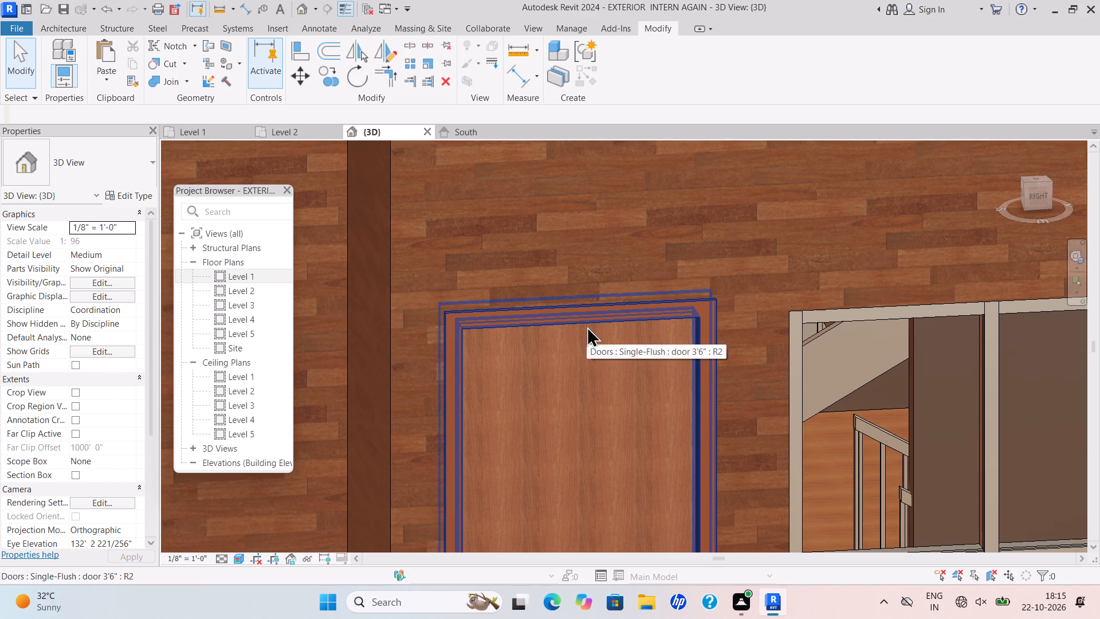
{"action": "scroll", "coordinate": [421, 224], "scroll_direction": "down", "scroll_amount": 1}
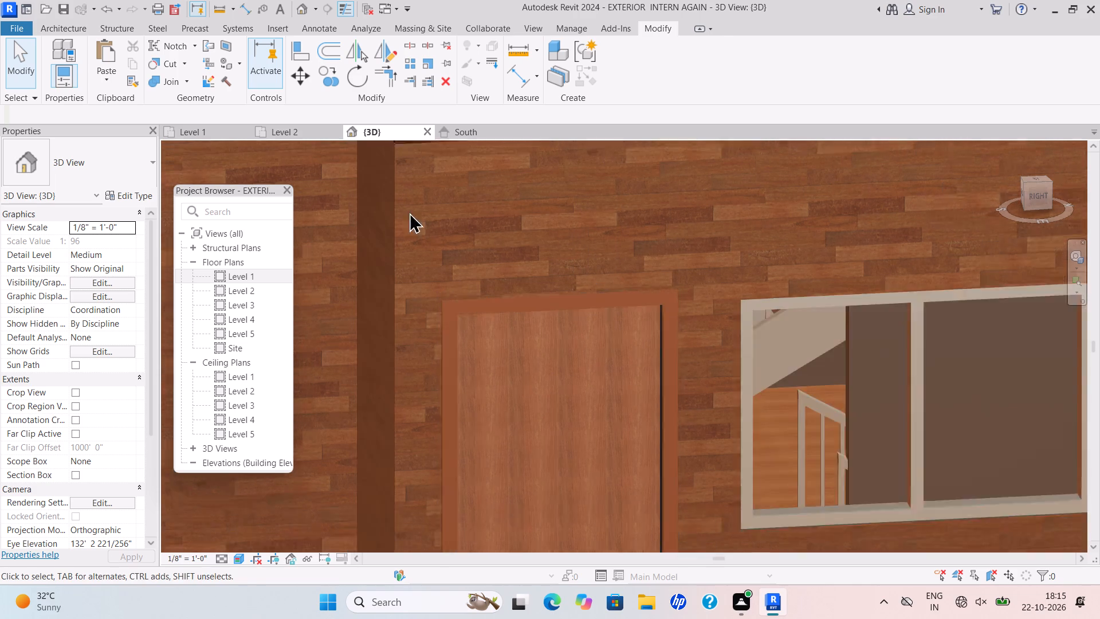
{"action": "scroll", "coordinate": [409, 212], "scroll_direction": "down", "scroll_amount": 2}
{"action": "scroll", "coordinate": [574, 257], "scroll_direction": "down", "scroll_amount": 16}
Look through the project's paint materials for a finish for the sides of the compound wall's hexagon blocks near the gate.
{"action": "scroll", "coordinate": [498, 376], "scroll_direction": "up", "scroll_amount": 6}
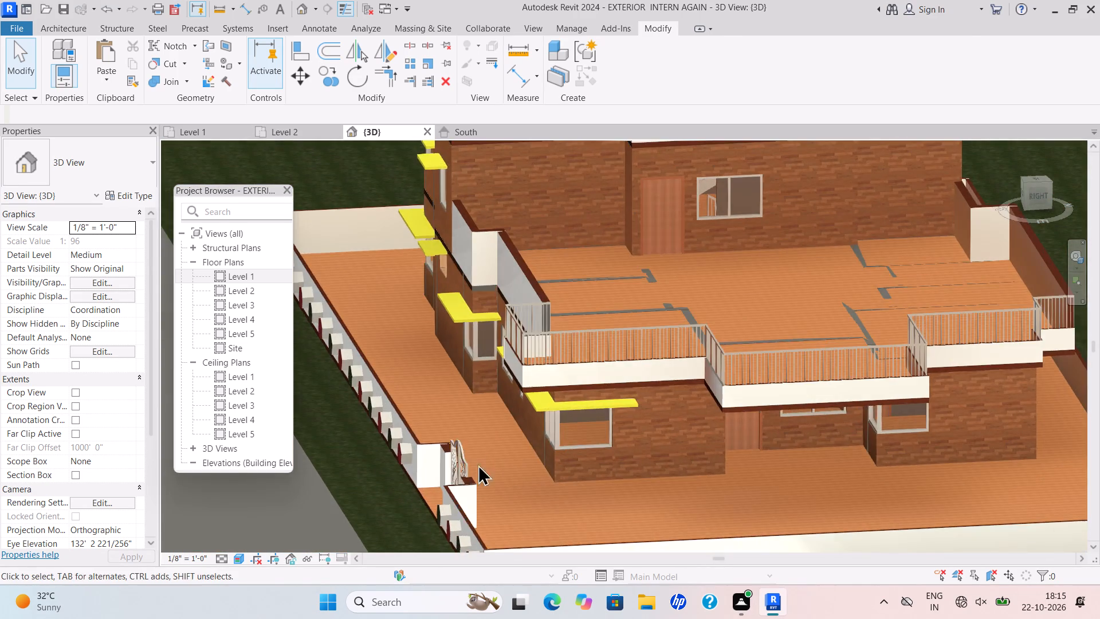
{"action": "scroll", "coordinate": [416, 524], "scroll_direction": "up", "scroll_amount": 10}
{"action": "left_click", "coordinate": [458, 471]}
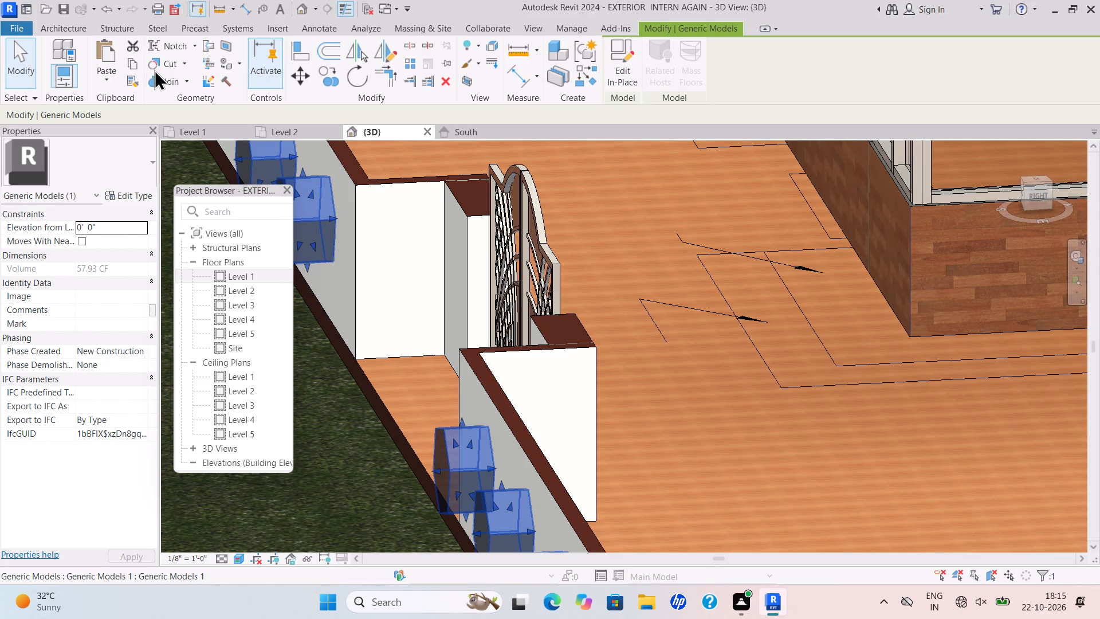
{"action": "left_click", "coordinate": [233, 61]}
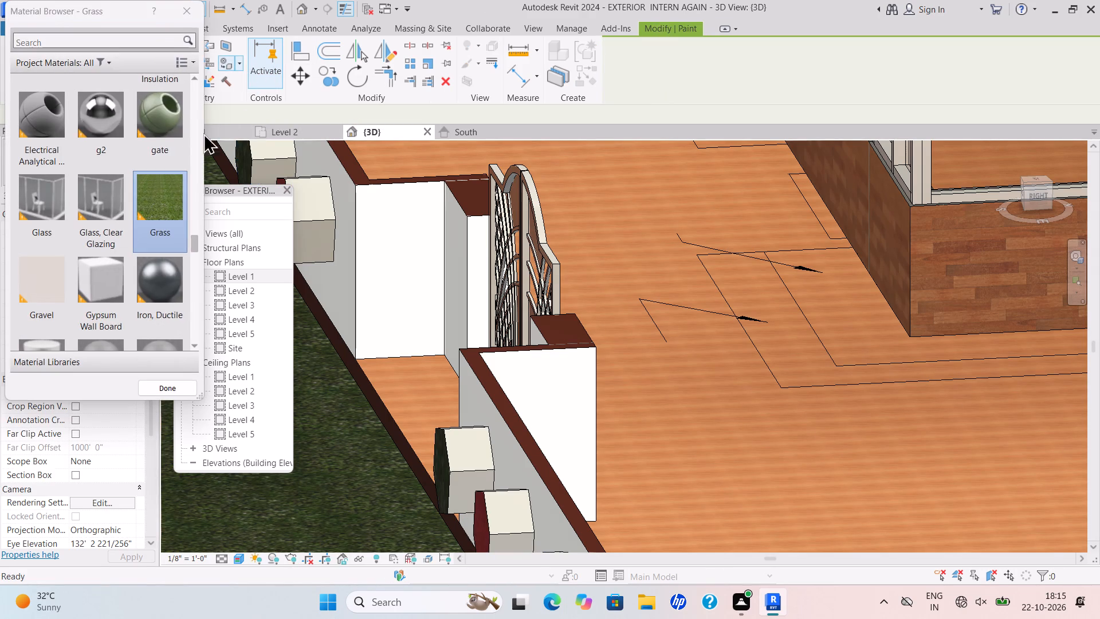
{"action": "scroll", "coordinate": [159, 198], "scroll_direction": "up", "scroll_amount": 11}
{"action": "scroll", "coordinate": [163, 190], "scroll_direction": "up", "scroll_amount": 12}
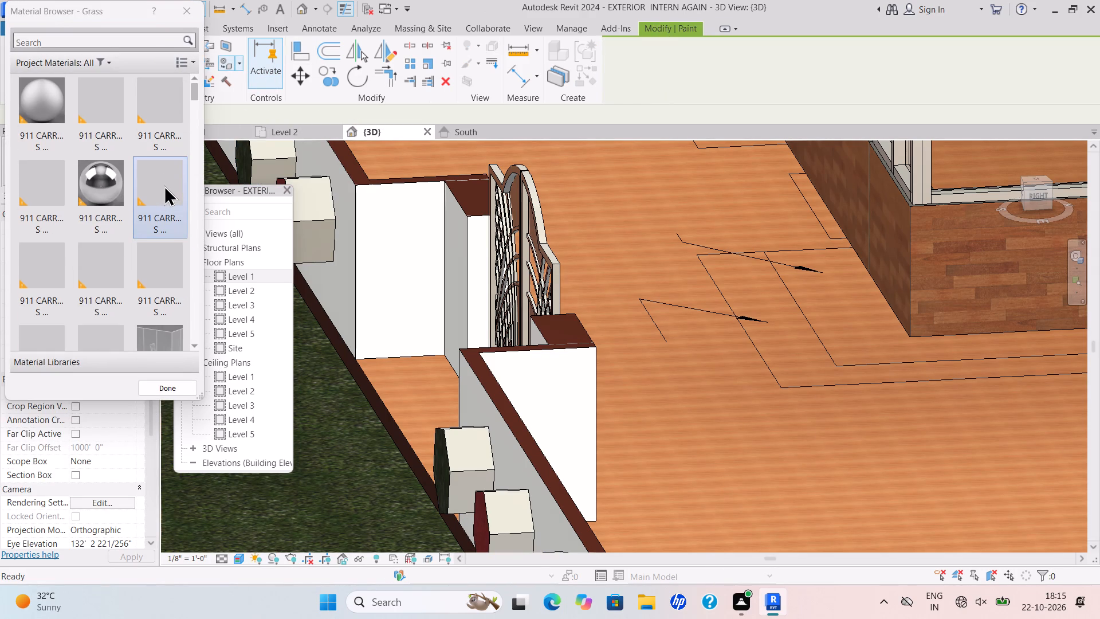
{"action": "scroll", "coordinate": [164, 185], "scroll_direction": "down", "scroll_amount": 5}
{"action": "scroll", "coordinate": [142, 246], "scroll_direction": "down", "scroll_amount": 4}
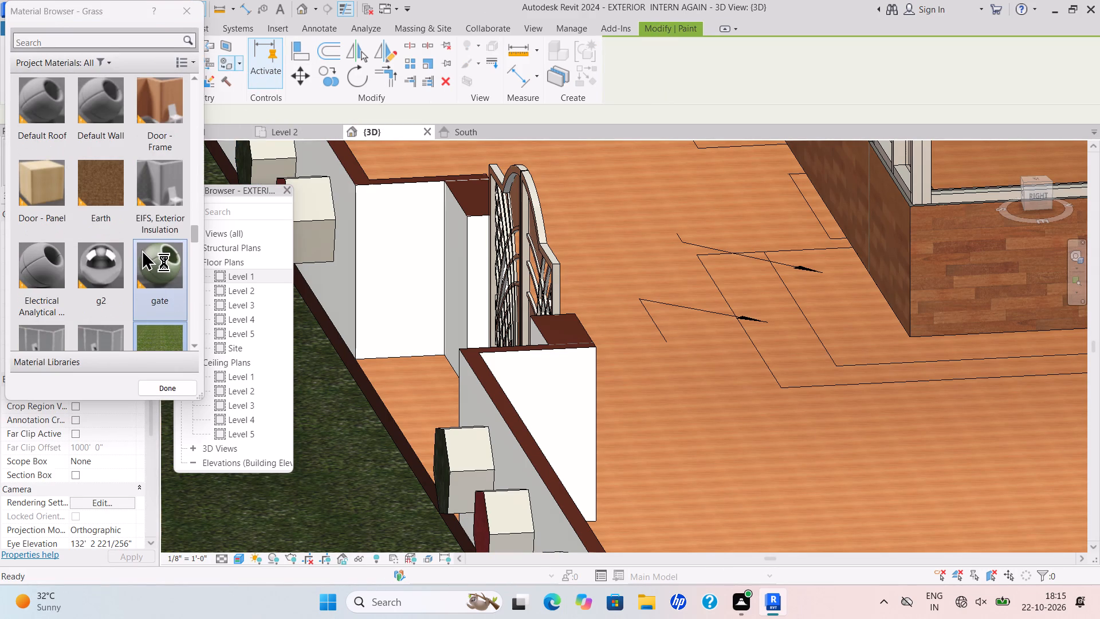
{"action": "scroll", "coordinate": [142, 249], "scroll_direction": "down", "scroll_amount": 13}
{"action": "scroll", "coordinate": [140, 254], "scroll_direction": "up", "scroll_amount": 8}
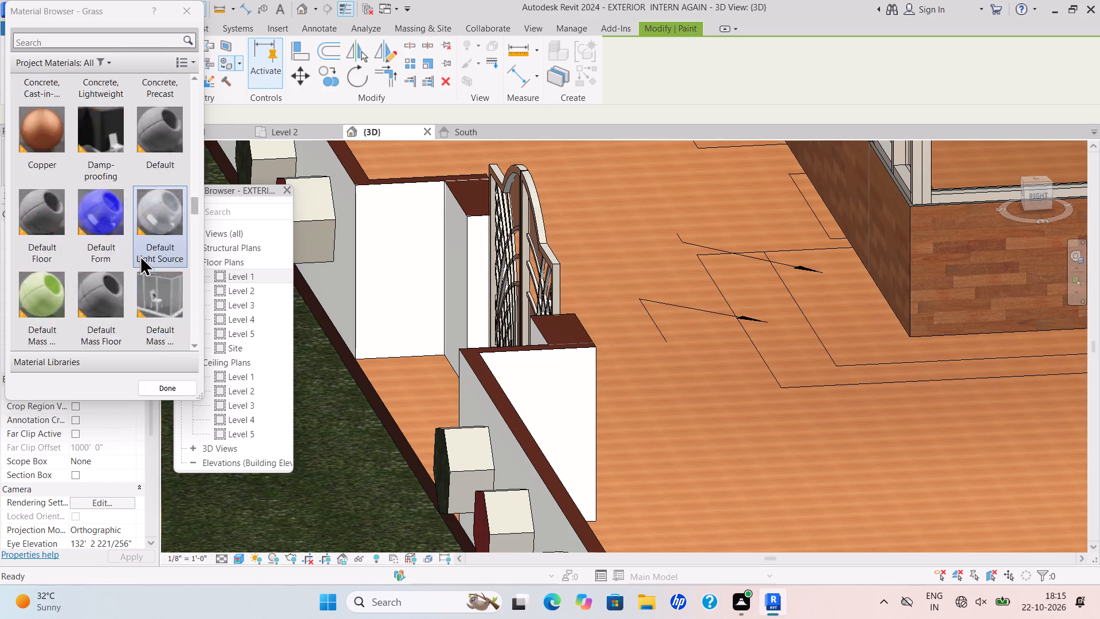
{"action": "scroll", "coordinate": [140, 255], "scroll_direction": "up", "scroll_amount": 17}
{"action": "scroll", "coordinate": [129, 232], "scroll_direction": "up", "scroll_amount": 5}
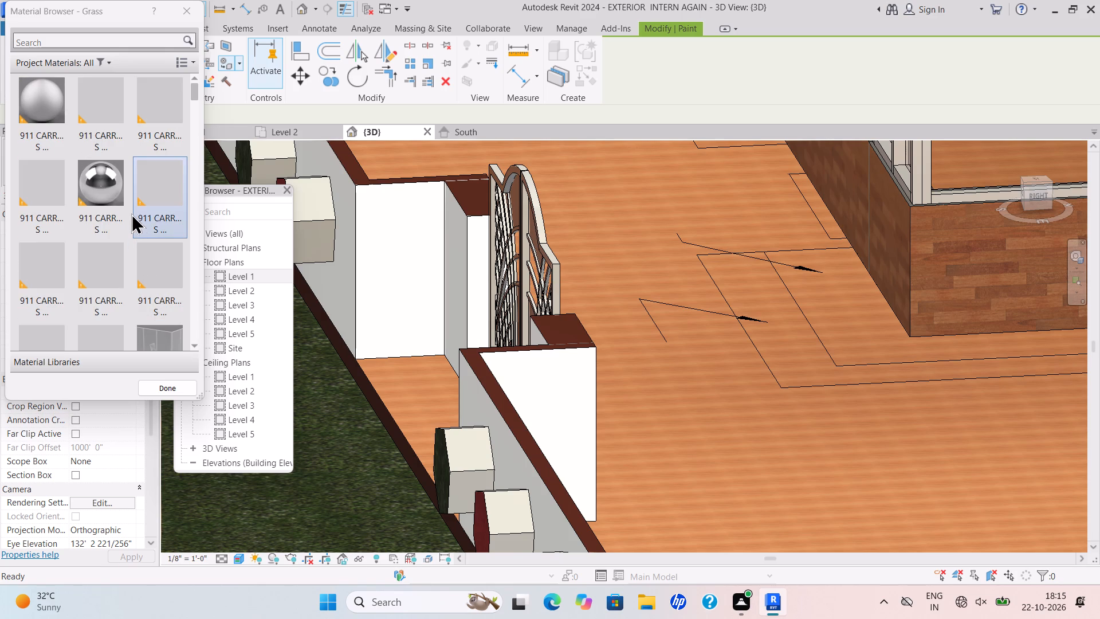
{"action": "scroll", "coordinate": [129, 209], "scroll_direction": "down", "scroll_amount": 6}
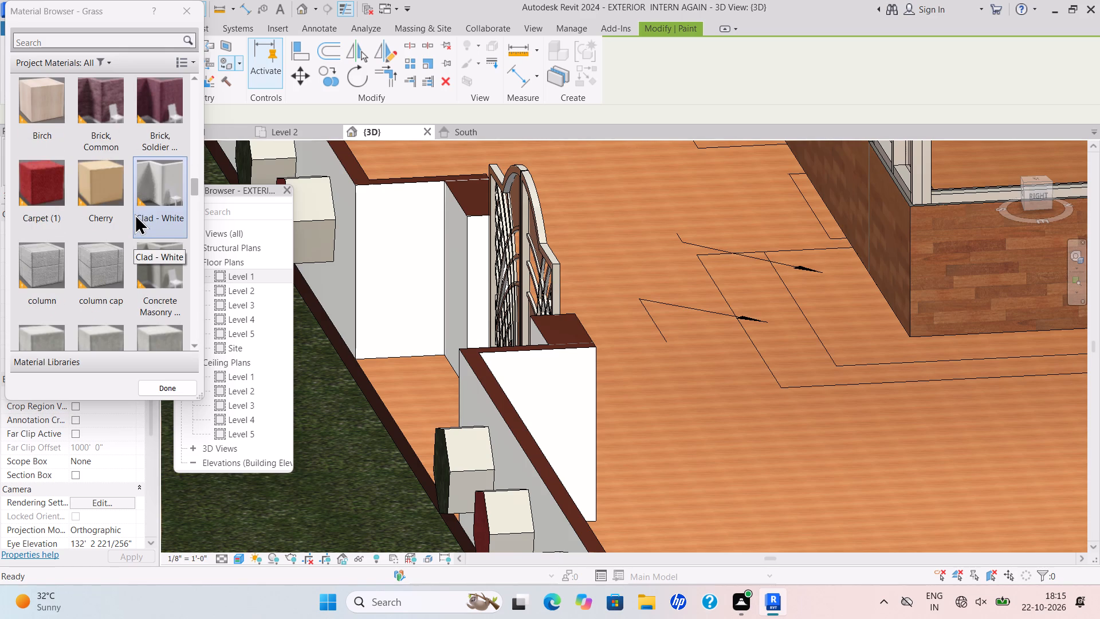
{"action": "scroll", "coordinate": [134, 193], "scroll_direction": "up", "scroll_amount": 11}
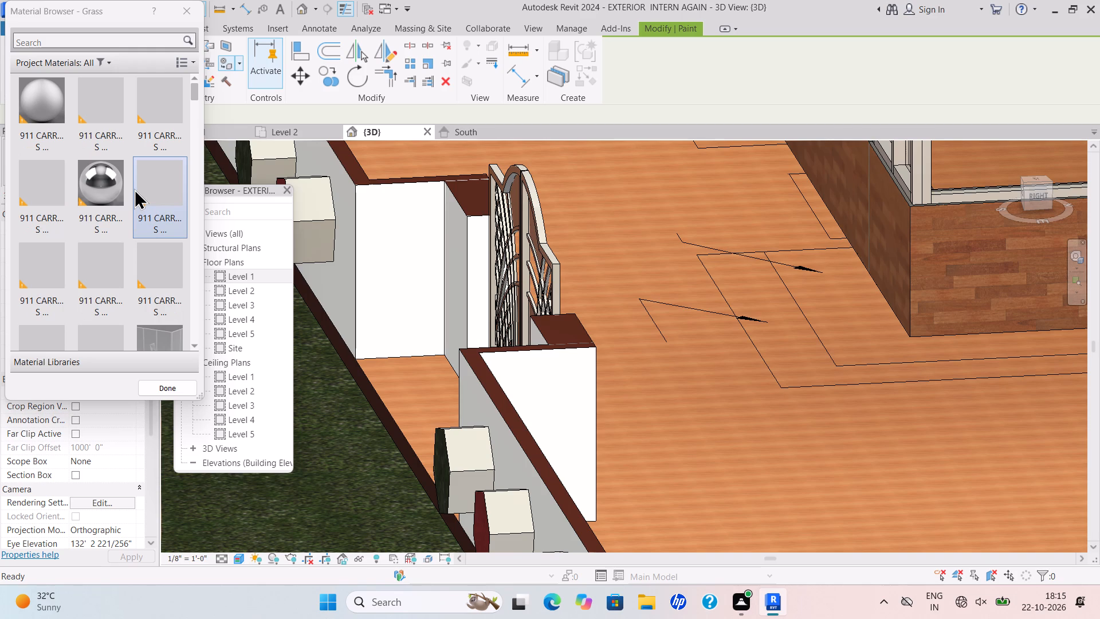
{"action": "scroll", "coordinate": [134, 189], "scroll_direction": "up", "scroll_amount": 8}
{"action": "scroll", "coordinate": [164, 175], "scroll_direction": "down", "scroll_amount": 8}
{"action": "scroll", "coordinate": [145, 253], "scroll_direction": "down", "scroll_amount": 5}
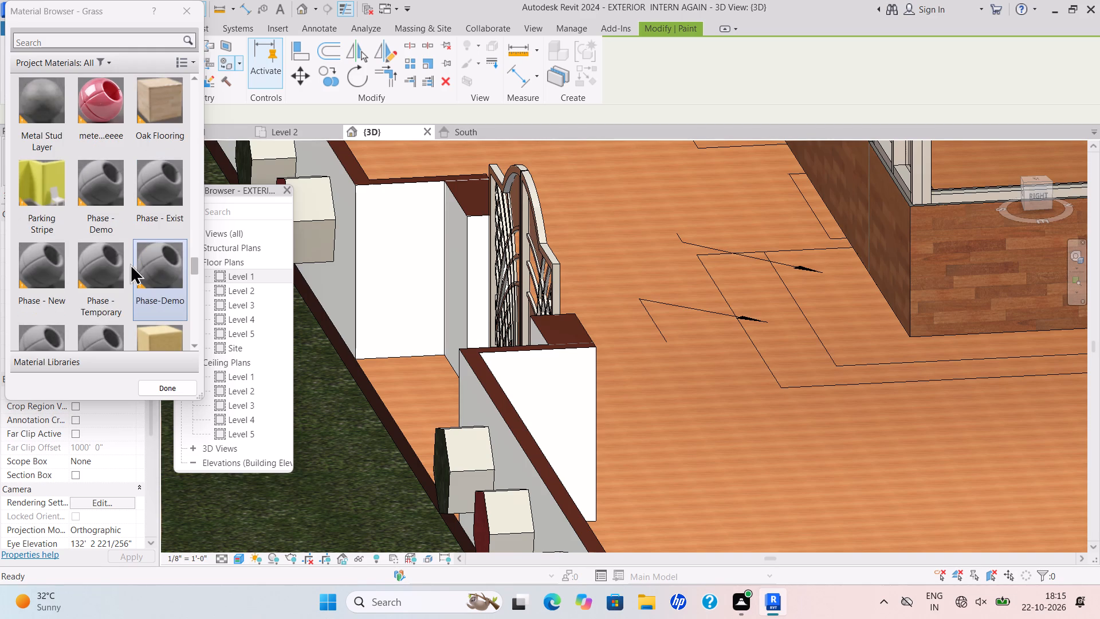
{"action": "scroll", "coordinate": [124, 276], "scroll_direction": "down", "scroll_amount": 5}
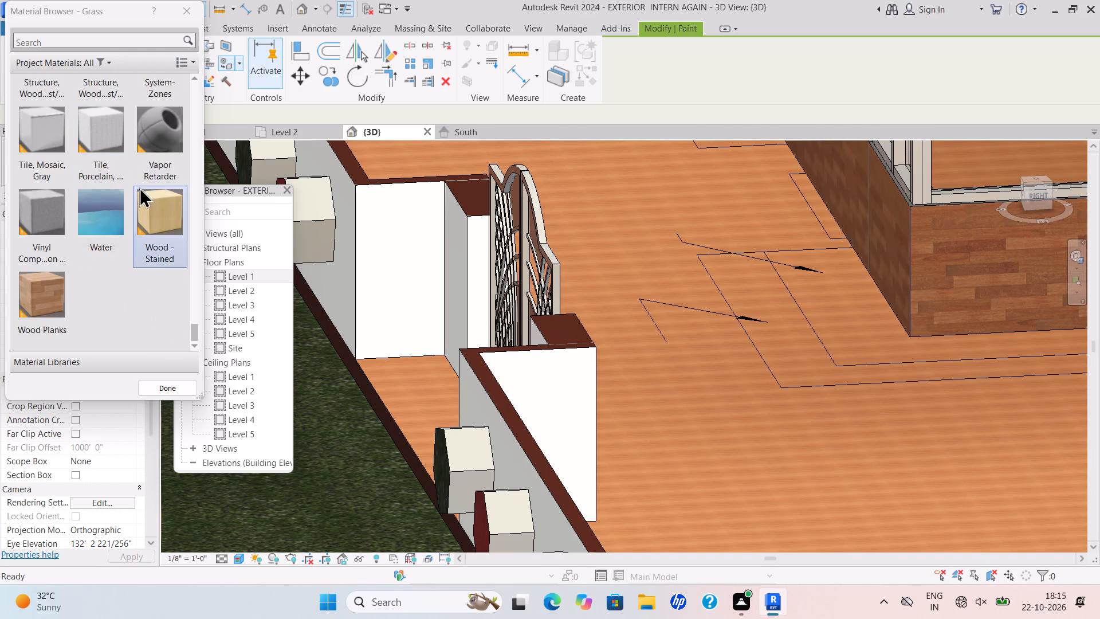
{"action": "scroll", "coordinate": [113, 238], "scroll_direction": "up", "scroll_amount": 8}
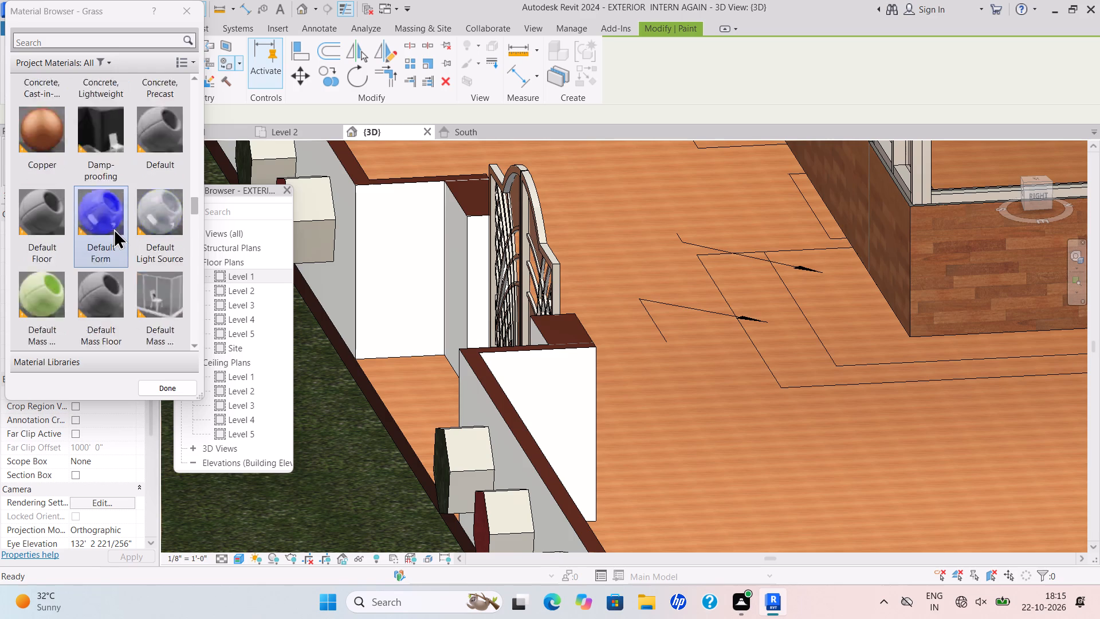
{"action": "scroll", "coordinate": [113, 228], "scroll_direction": "up", "scroll_amount": 2}
{"action": "scroll", "coordinate": [114, 222], "scroll_direction": "down", "scroll_amount": 2}
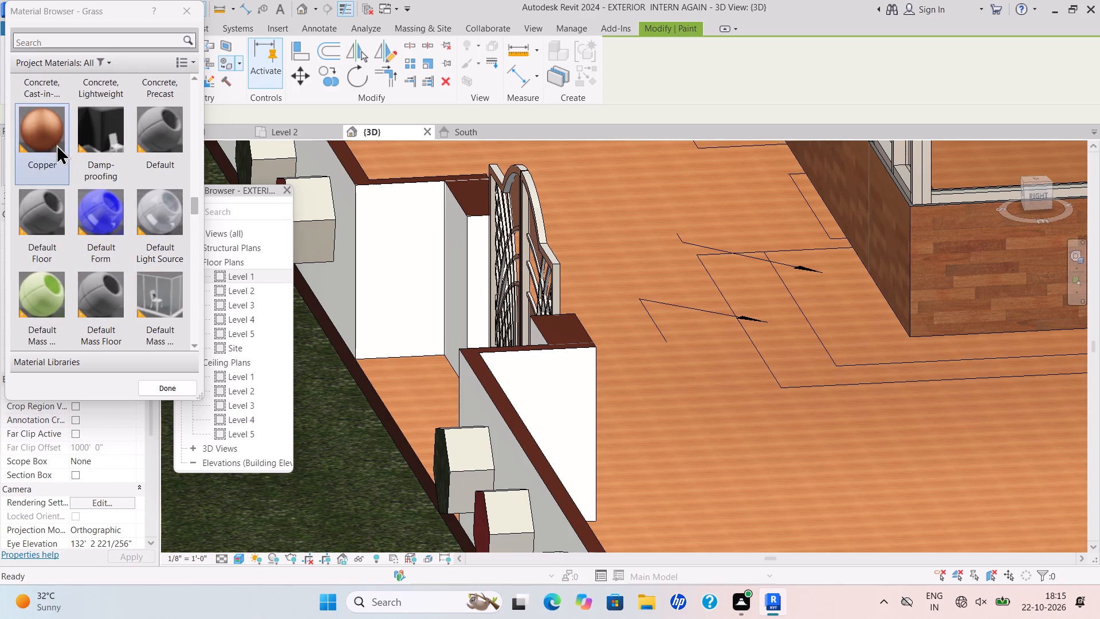
{"action": "scroll", "coordinate": [85, 238], "scroll_direction": "up", "scroll_amount": 7}
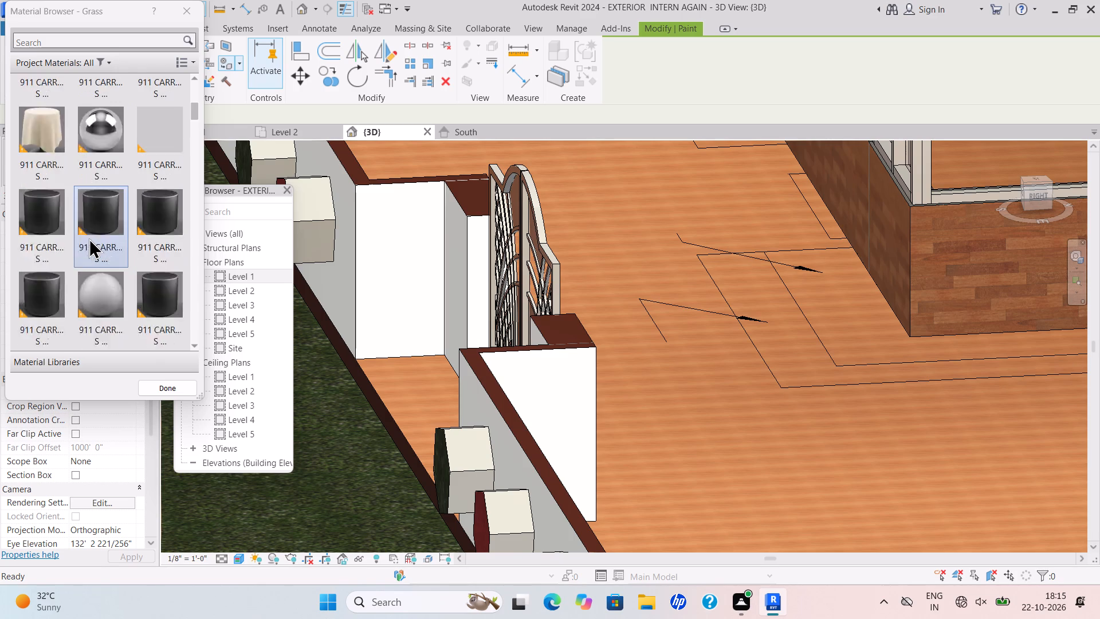
{"action": "scroll", "coordinate": [89, 238], "scroll_direction": "up", "scroll_amount": 10}
{"action": "scroll", "coordinate": [91, 224], "scroll_direction": "down", "scroll_amount": 11}
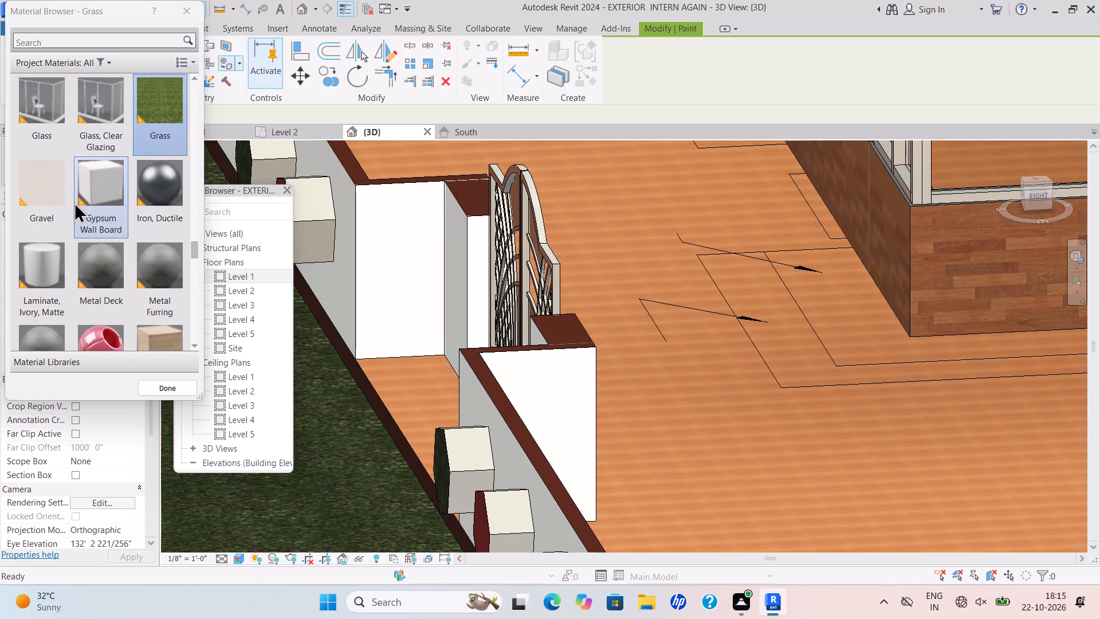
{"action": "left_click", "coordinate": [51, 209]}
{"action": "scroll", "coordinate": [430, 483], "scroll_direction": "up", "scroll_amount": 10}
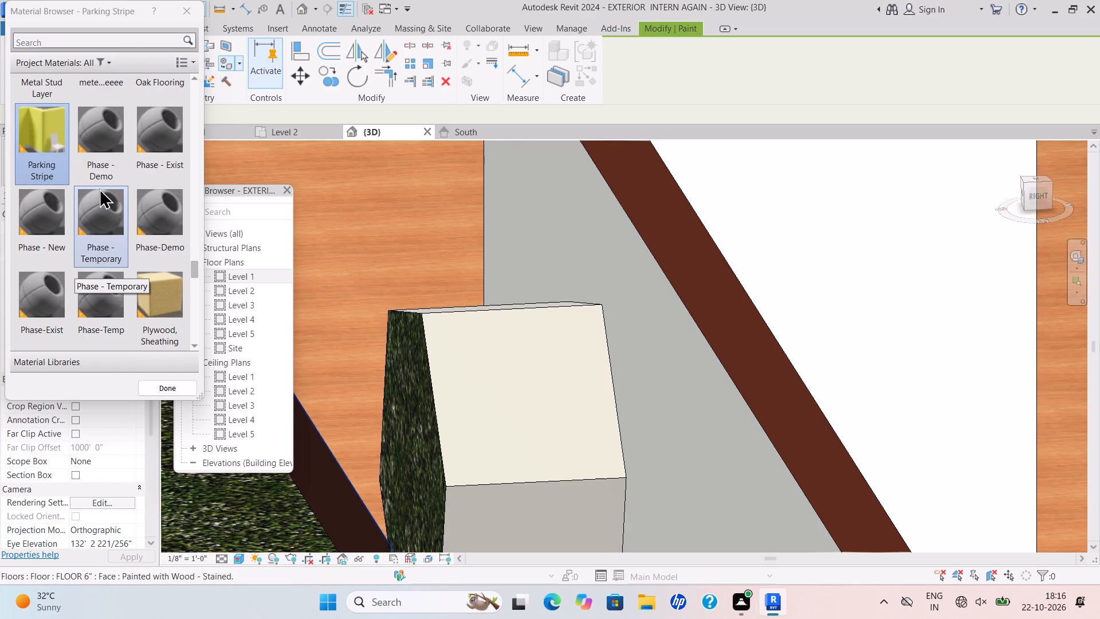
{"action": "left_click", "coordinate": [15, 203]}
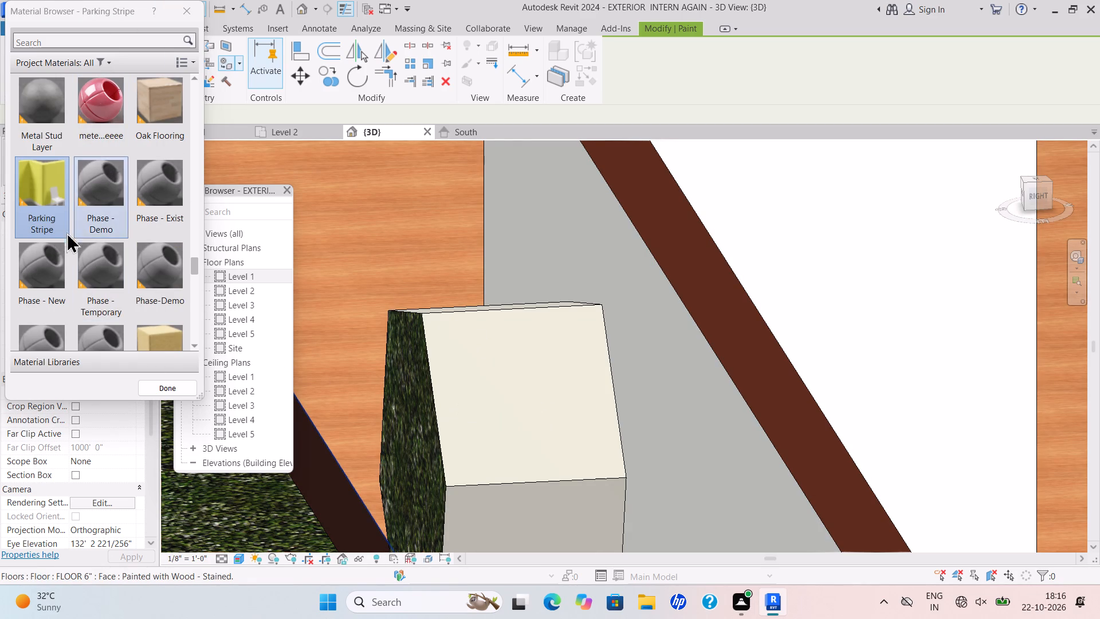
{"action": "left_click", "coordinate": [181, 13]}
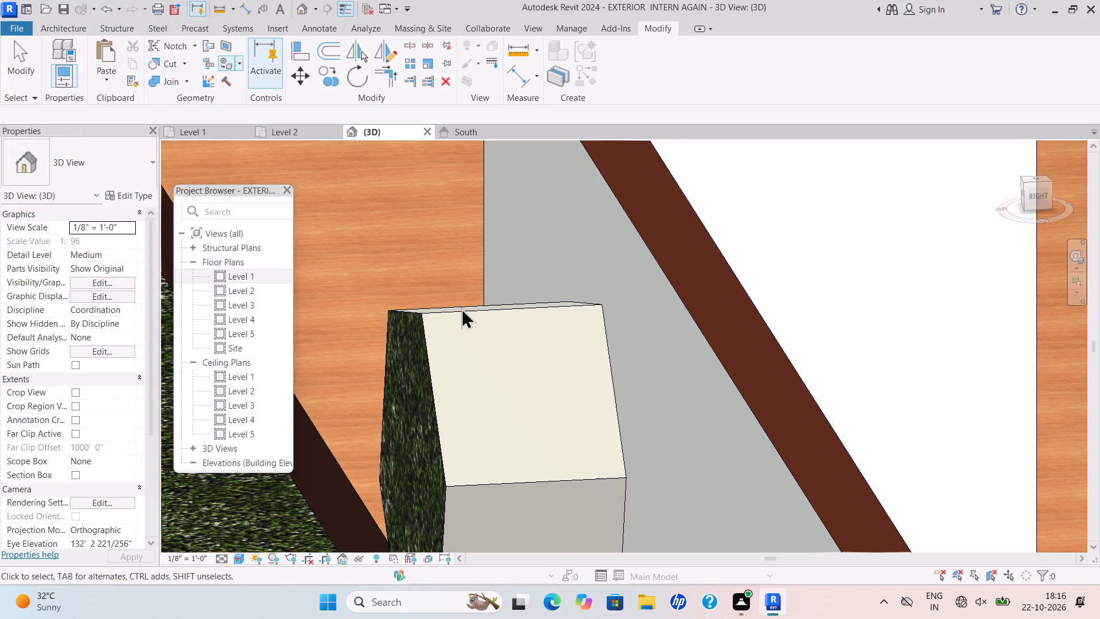
Edit the compound wall's hexagon model in place and paint the Grass-fronted block nearest the gate's two visible side faces in Parking Stripe.
{"action": "left_click", "coordinate": [462, 314]}
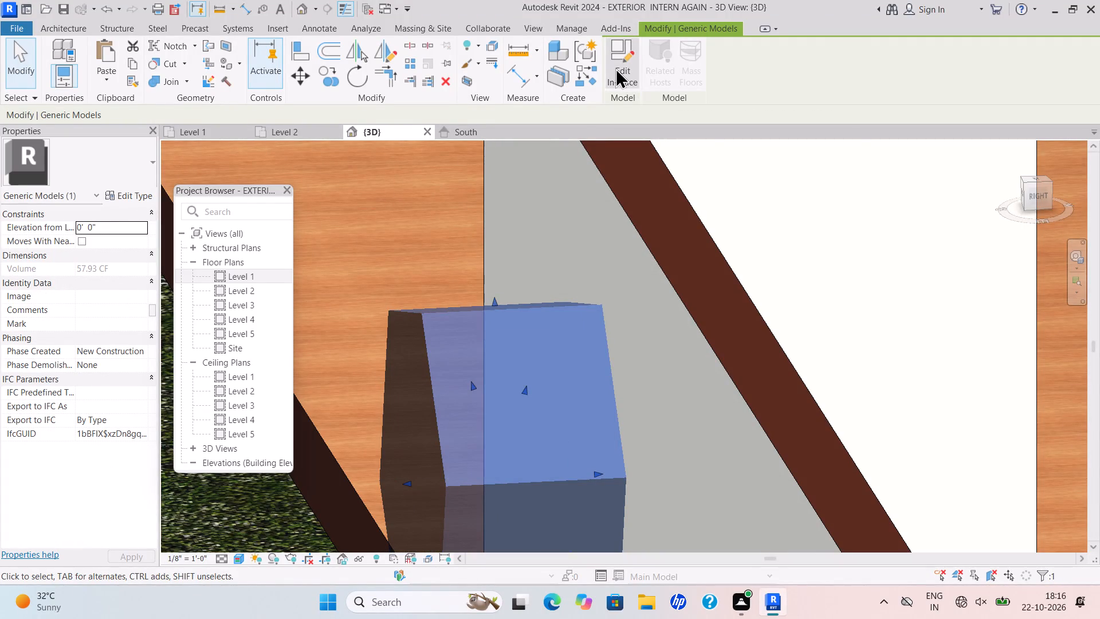
{"action": "left_click", "coordinate": [615, 68]}
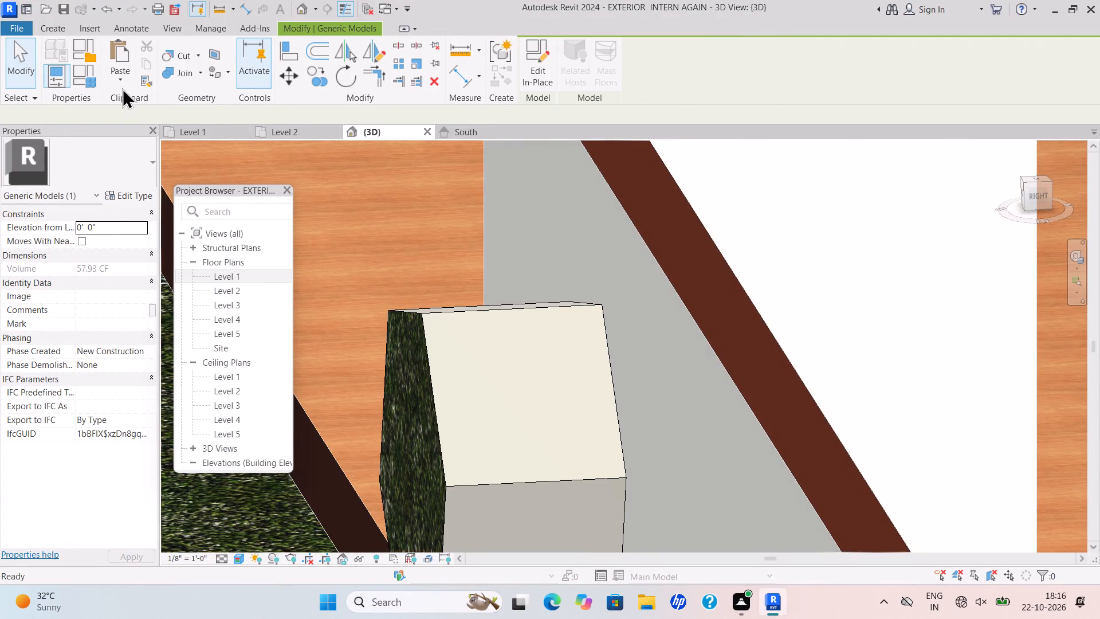
{"action": "left_click", "coordinate": [229, 73]}
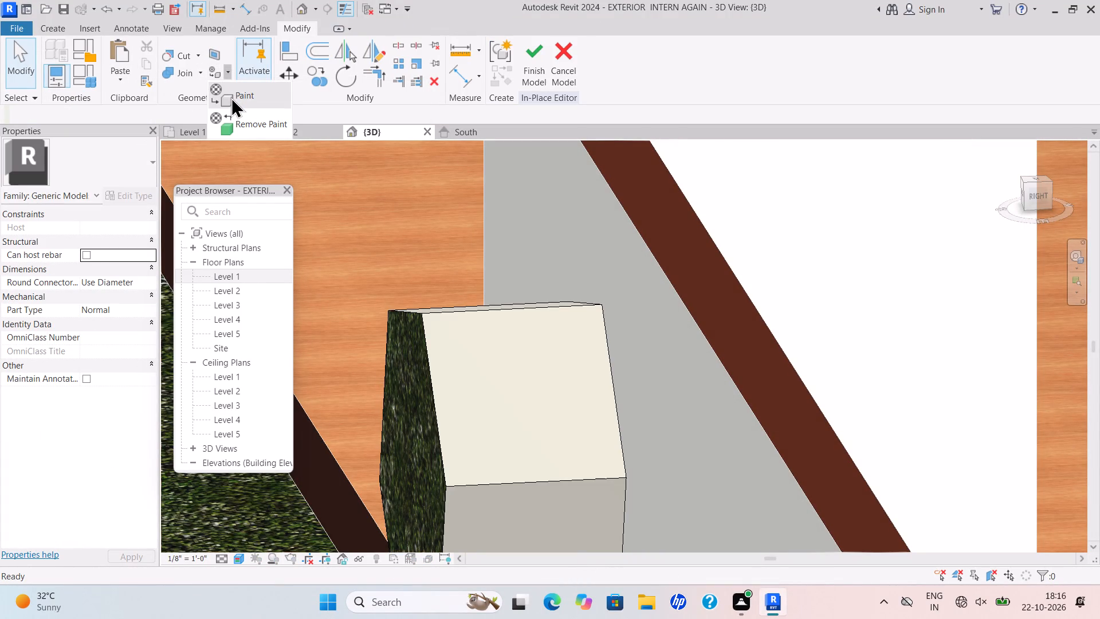
{"action": "left_click", "coordinate": [231, 97]}
{"action": "scroll", "coordinate": [131, 218], "scroll_direction": "down", "scroll_amount": 6}
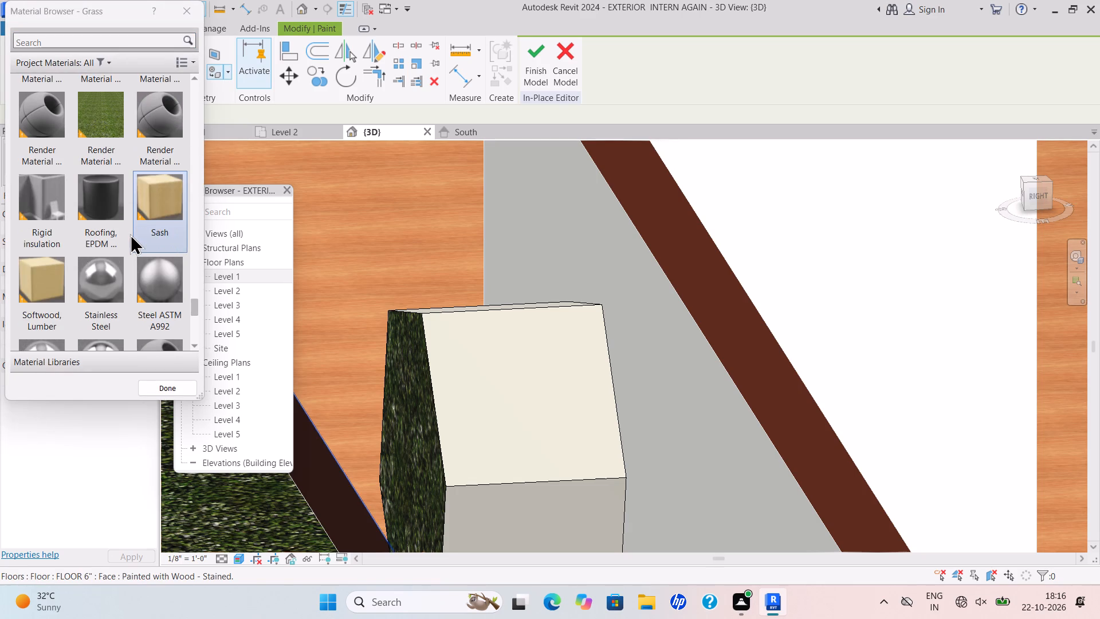
{"action": "scroll", "coordinate": [130, 237], "scroll_direction": "down", "scroll_amount": 6}
{"action": "scroll", "coordinate": [130, 237], "scroll_direction": "up", "scroll_amount": 6}
{"action": "scroll", "coordinate": [130, 237], "scroll_direction": "down", "scroll_amount": 3}
{"action": "scroll", "coordinate": [130, 237], "scroll_direction": "up", "scroll_amount": 3}
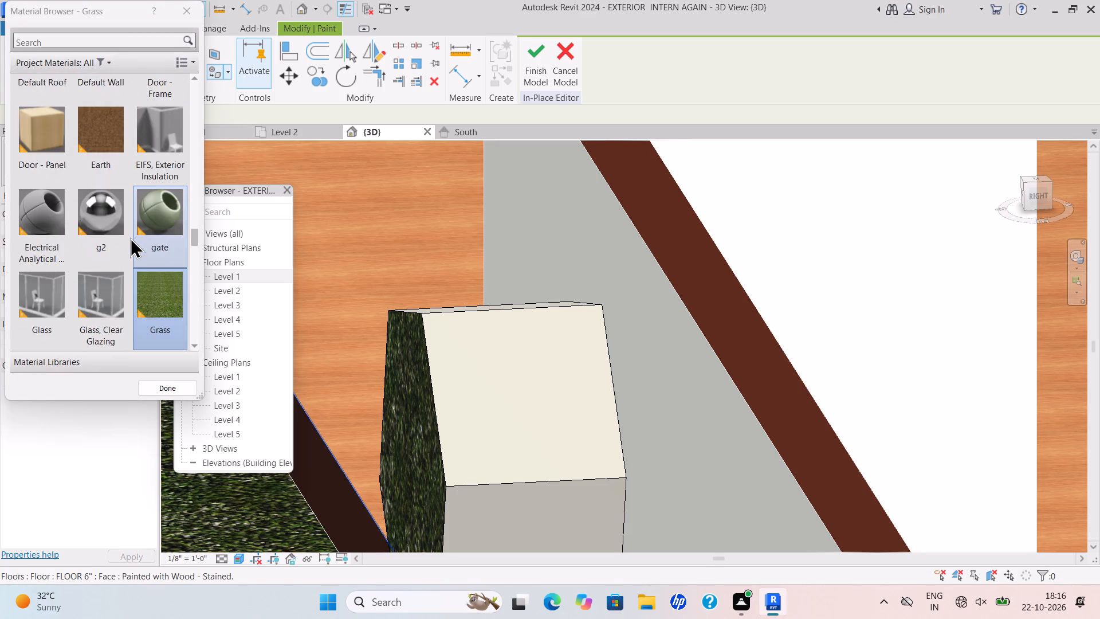
{"action": "scroll", "coordinate": [130, 237], "scroll_direction": "down", "scroll_amount": 2}
{"action": "left_click", "coordinate": [54, 164]}
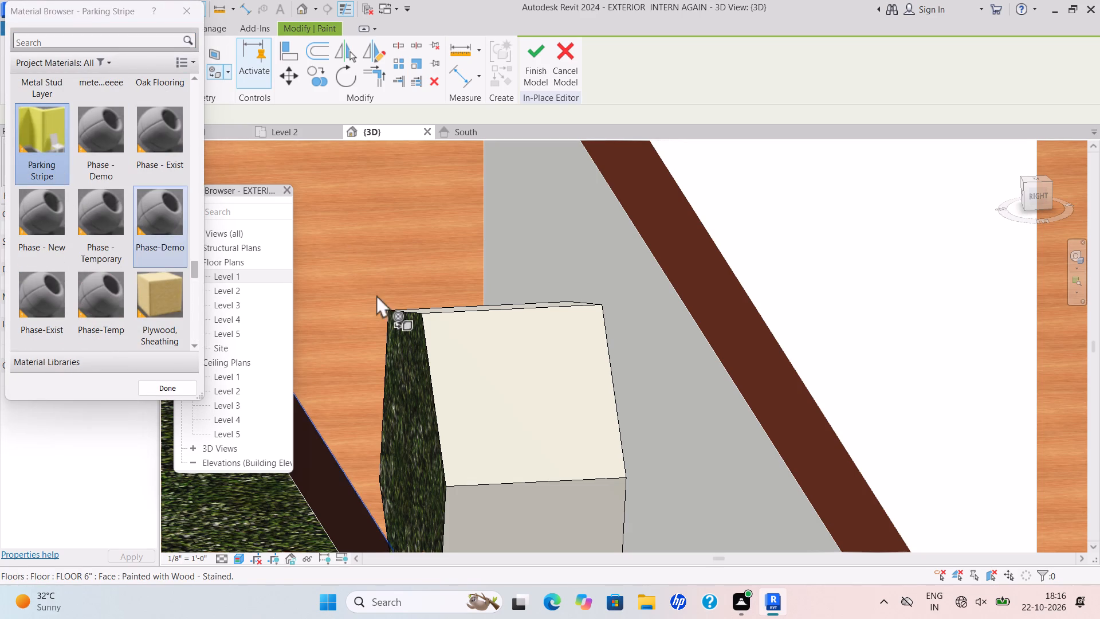
{"action": "scroll", "coordinate": [383, 332], "scroll_direction": "down", "scroll_amount": 2}
{"action": "middle_click_drag", "start_coordinate": [381, 331], "coordinate": [337, 276]}
{"action": "left_click", "coordinate": [451, 308]}
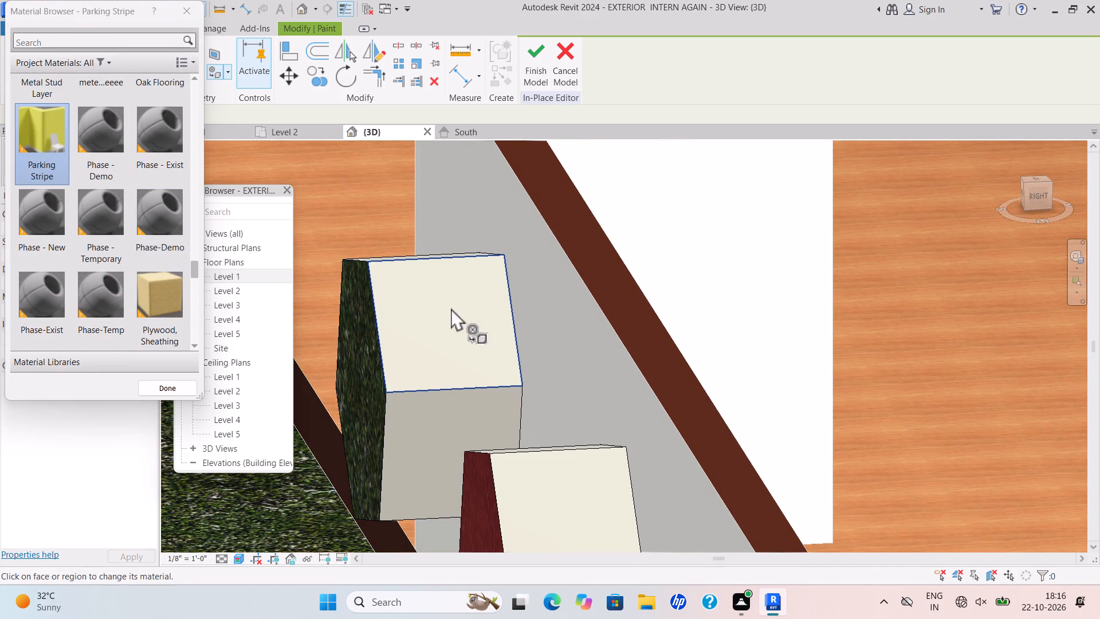
{"action": "left_click", "coordinate": [473, 429]}
Paint the upper and lower visible side faces of the adjacent Carpet (1)-fronted hexagon block in Parking Stripe.
{"action": "scroll", "coordinate": [461, 428], "scroll_direction": "down", "scroll_amount": 2}
{"action": "middle_click_drag", "start_coordinate": [461, 428], "coordinate": [390, 347]}
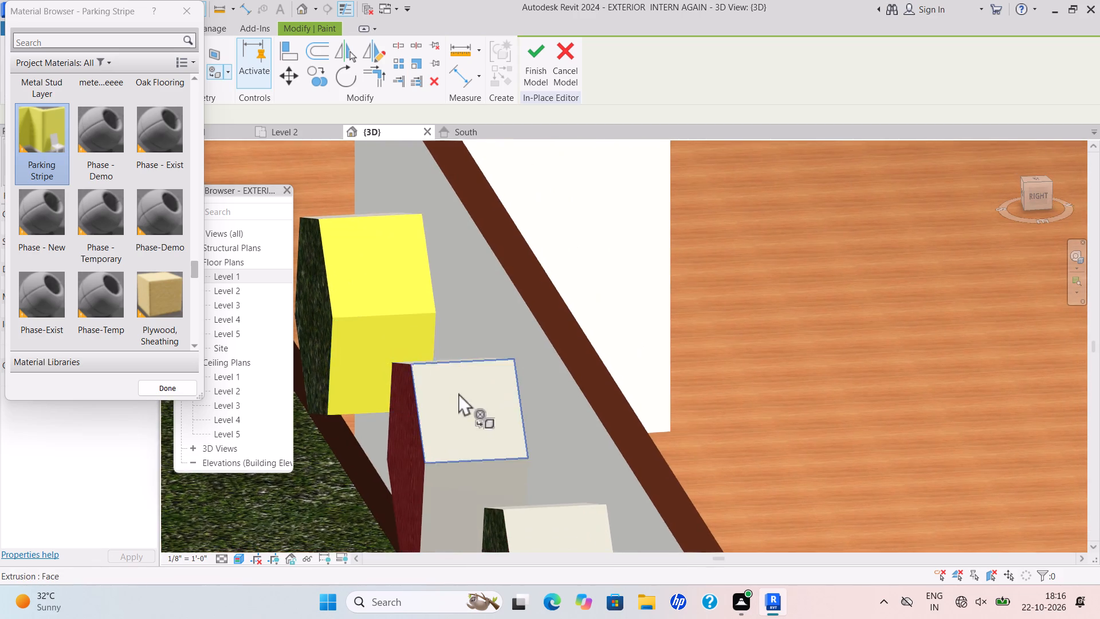
{"action": "scroll", "coordinate": [463, 404], "scroll_direction": "up", "scroll_amount": 4}
{"action": "left_click", "coordinate": [469, 412]}
{"action": "scroll", "coordinate": [474, 418], "scroll_direction": "down", "scroll_amount": 4}
{"action": "middle_click_drag", "start_coordinate": [464, 416], "coordinate": [384, 300]}
{"action": "middle_click", "coordinate": [383, 298]}
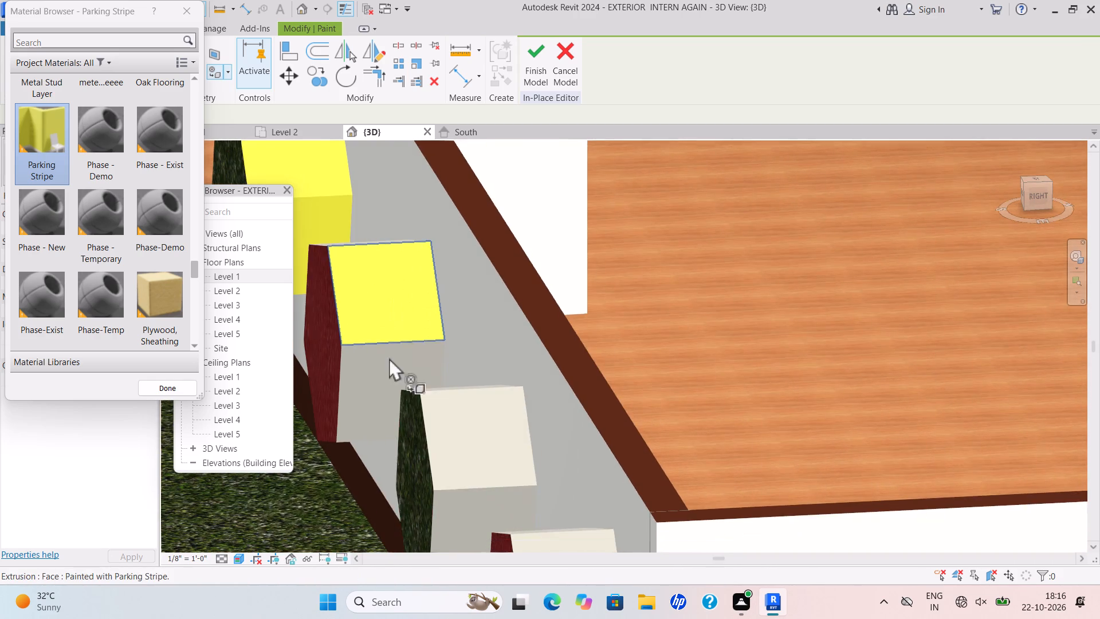
{"action": "scroll", "coordinate": [382, 395], "scroll_direction": "up", "scroll_amount": 4}
{"action": "left_click", "coordinate": [382, 395]}
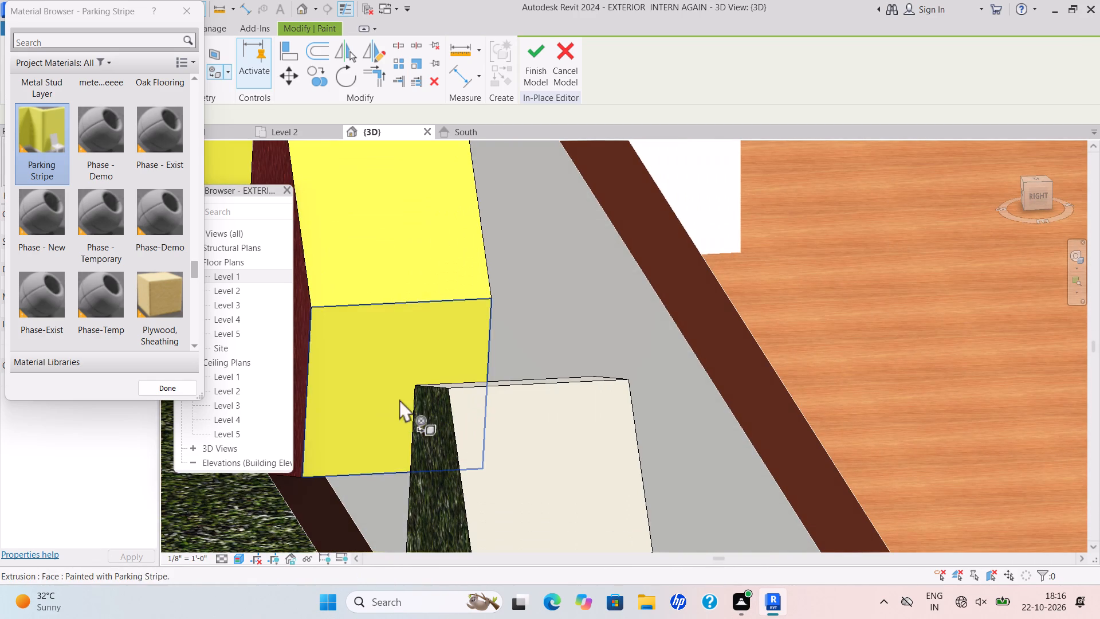
Paint both visible side faces of the following Grass-fronted hexagon block along the compound wall in Parking Stripe.
{"action": "middle_click_drag", "start_coordinate": [512, 411], "coordinate": [426, 304]}
{"action": "left_click", "coordinate": [462, 369]}
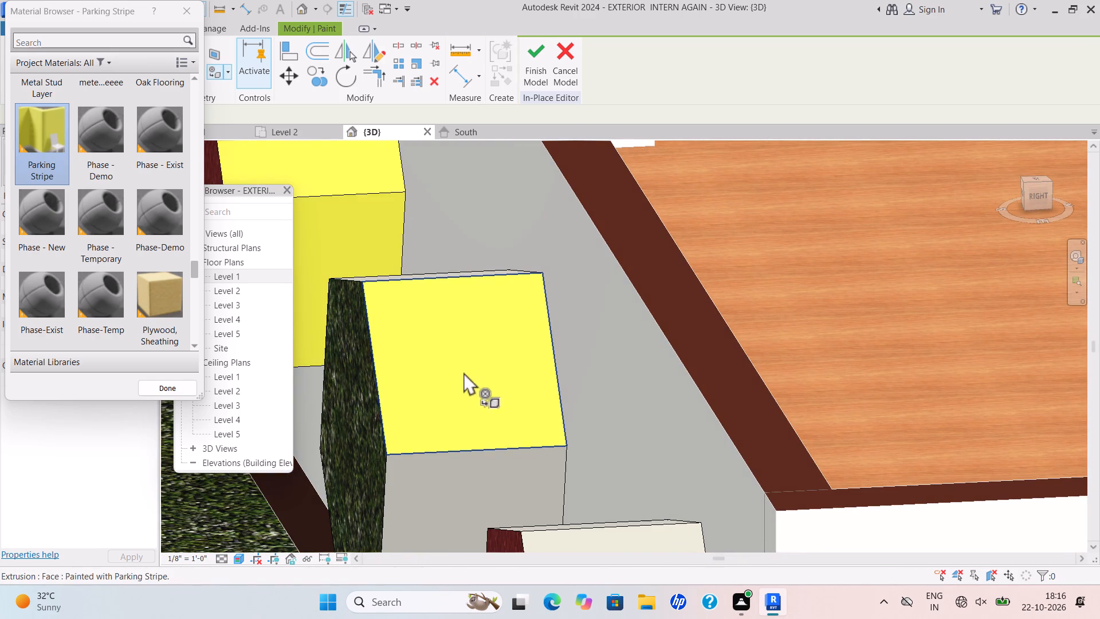
{"action": "scroll", "coordinate": [483, 413], "scroll_direction": "down", "scroll_amount": 5}
{"action": "middle_click_drag", "start_coordinate": [476, 410], "coordinate": [379, 338]}
{"action": "scroll", "coordinate": [395, 368], "scroll_direction": "up", "scroll_amount": 4}
{"action": "left_click", "coordinate": [395, 370]}
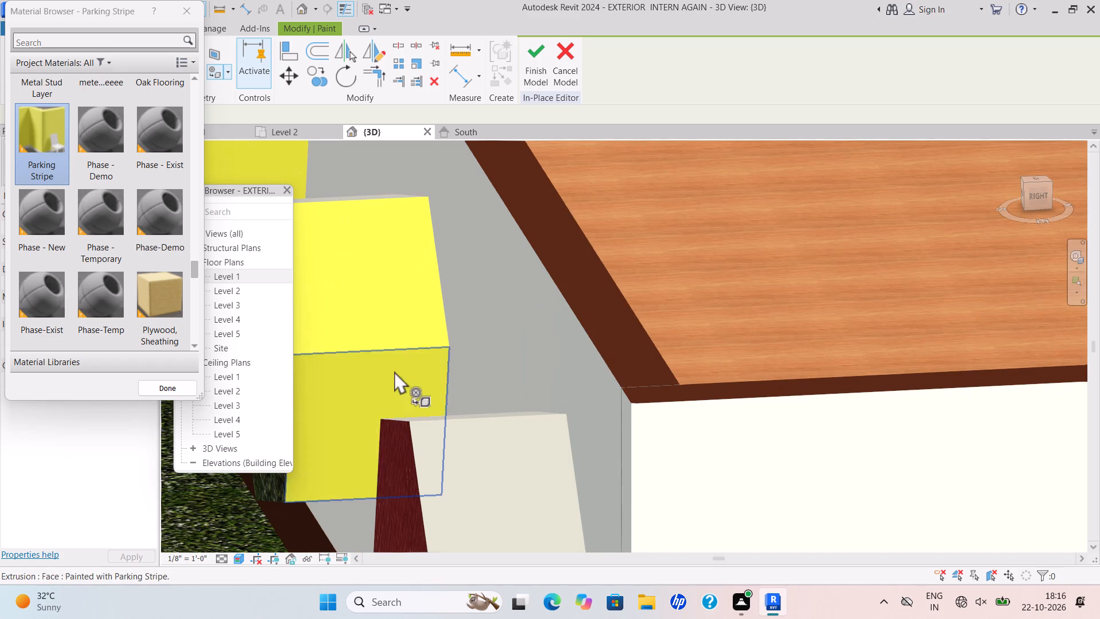
Paint the upper and lower visible side faces of the Carpet (1)-fronted hexagon block at the wall's corner end in Parking Stripe.
{"action": "scroll", "coordinate": [443, 387], "scroll_direction": "down", "scroll_amount": 3}
{"action": "middle_click_drag", "start_coordinate": [441, 385], "coordinate": [370, 285]}
{"action": "scroll", "coordinate": [414, 365], "scroll_direction": "up", "scroll_amount": 4}
{"action": "left_click", "coordinate": [414, 366]}
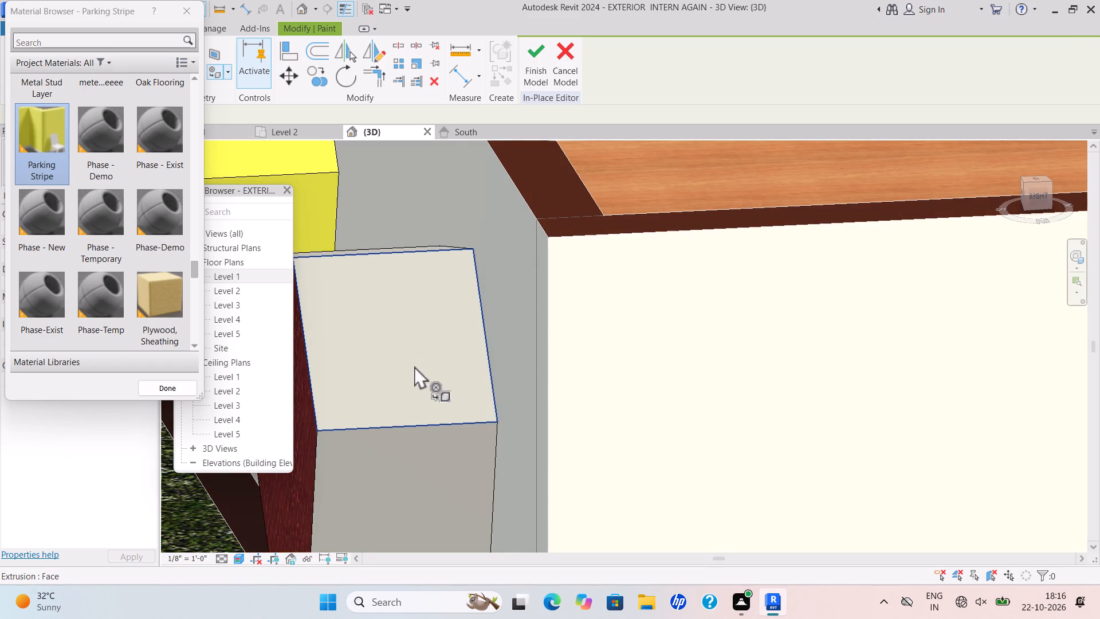
{"action": "left_click", "coordinate": [438, 454]}
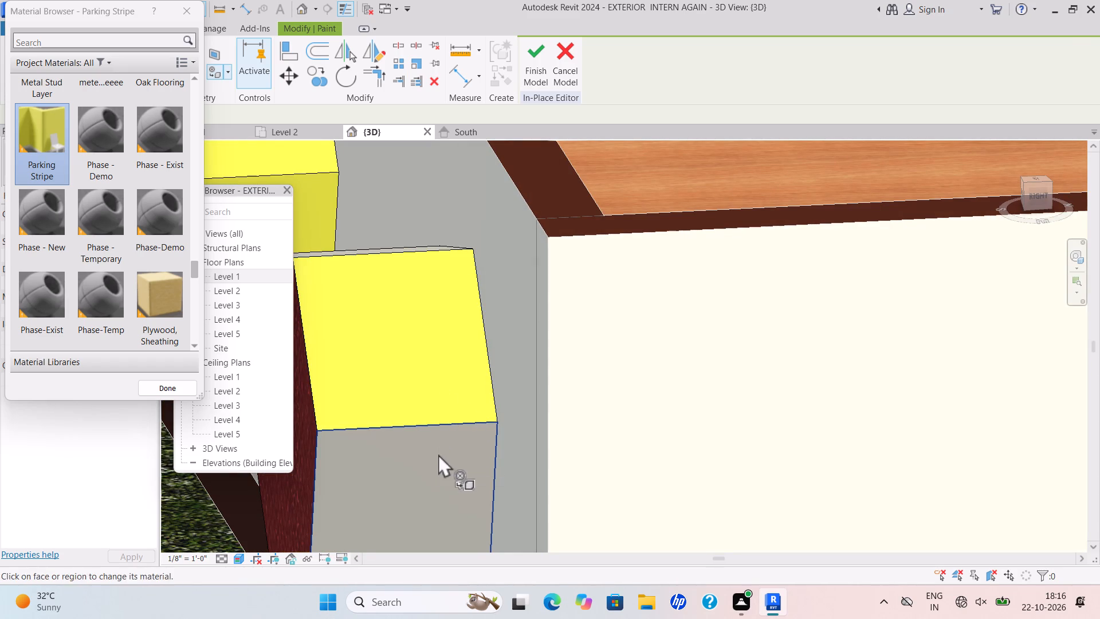
On the compound wall stretch with unpainted blocks beside the gate, paint the second, Grass-fronted hexagon's two visible side faces in Parking Stripe.
{"action": "scroll", "coordinate": [452, 443], "scroll_direction": "down", "scroll_amount": 5}
{"action": "middle_click_drag", "start_coordinate": [439, 426], "coordinate": [376, 306]}
{"action": "middle_click", "coordinate": [376, 304]}
{"action": "scroll", "coordinate": [433, 363], "scroll_direction": "down", "scroll_amount": 6}
{"action": "middle_click_drag", "start_coordinate": [425, 362], "coordinate": [396, 316]}
{"action": "middle_click_drag", "start_coordinate": [406, 332], "coordinate": [592, 395]}
{"action": "scroll", "coordinate": [423, 342], "scroll_direction": "down", "scroll_amount": 2}
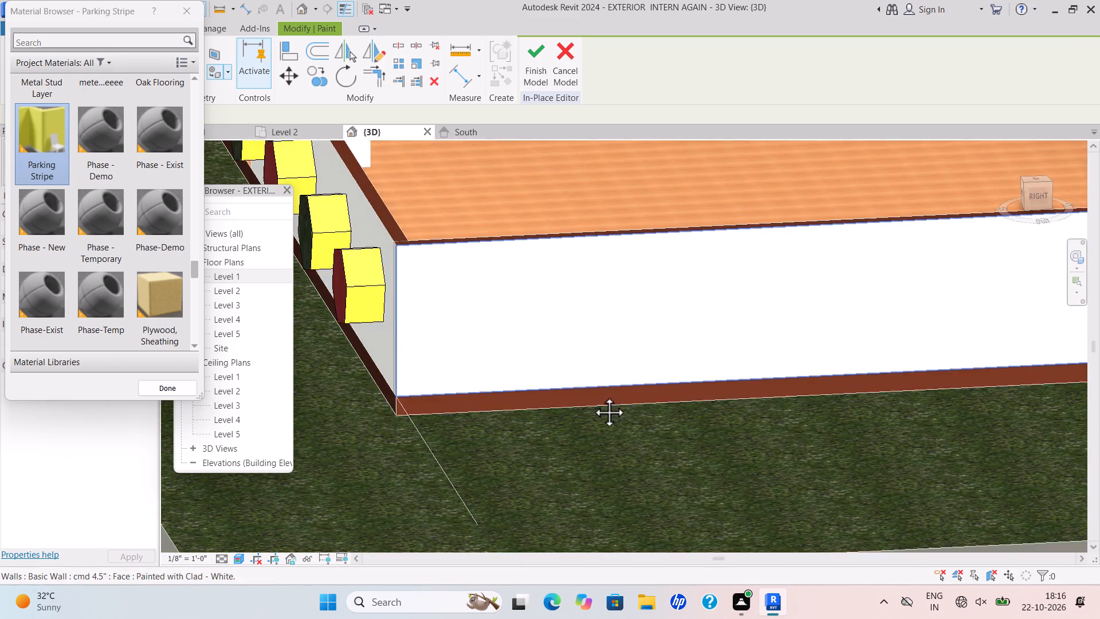
{"action": "middle_click_drag", "start_coordinate": [592, 395], "coordinate": [628, 405]}
{"action": "scroll", "coordinate": [592, 395], "scroll_direction": "down", "scroll_amount": 2}
{"action": "middle_click", "coordinate": [633, 407]}
{"action": "middle_click_drag", "start_coordinate": [515, 350], "coordinate": [583, 447]}
{"action": "scroll", "coordinate": [578, 446], "scroll_direction": "down", "scroll_amount": 1}
{"action": "middle_click_drag", "start_coordinate": [451, 307], "coordinate": [479, 405]}
{"action": "scroll", "coordinate": [479, 405], "scroll_direction": "up", "scroll_amount": 11}
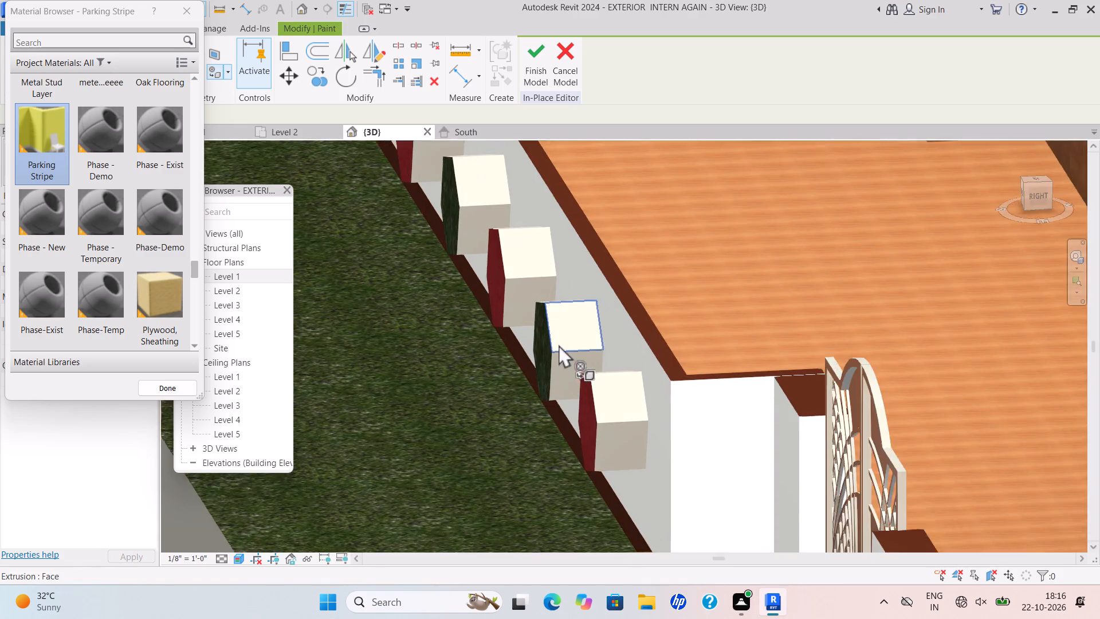
{"action": "scroll", "coordinate": [559, 344], "scroll_direction": "up", "scroll_amount": 4}
{"action": "left_click", "coordinate": [551, 329]}
{"action": "left_click", "coordinate": [565, 391]}
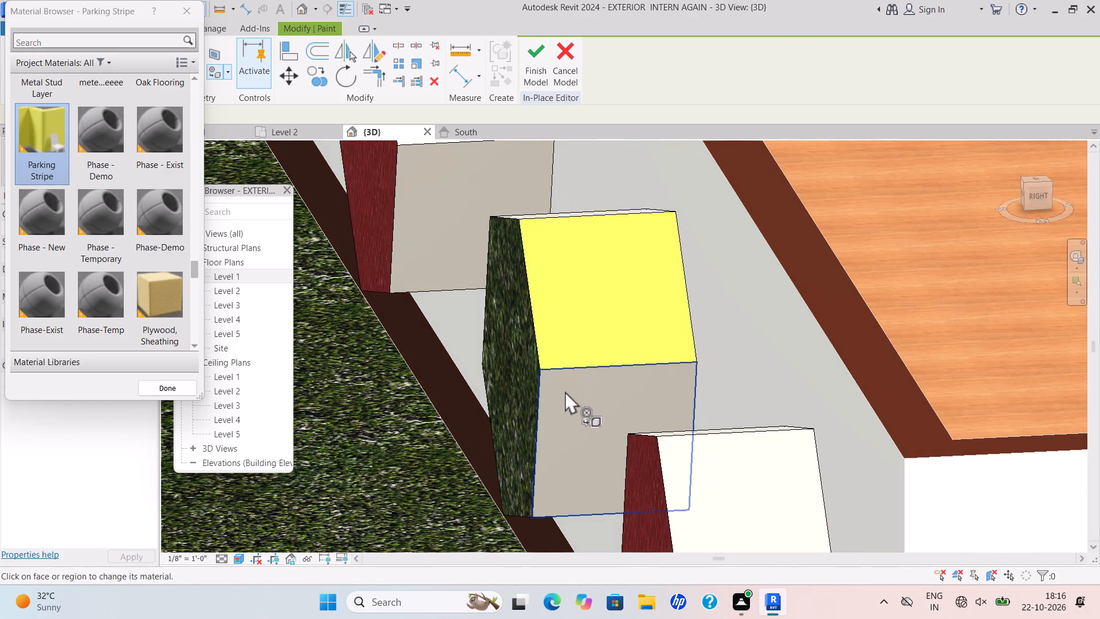
Paint both visible side faces of the third, Carpet (1)-fronted hexagon block from the gate end in Parking Stripe.
{"action": "middle_click_drag", "start_coordinate": [557, 305], "coordinate": [555, 401]}
{"action": "scroll", "coordinate": [549, 396], "scroll_direction": "down", "scroll_amount": 3}
{"action": "scroll", "coordinate": [437, 228], "scroll_direction": "up", "scroll_amount": 5}
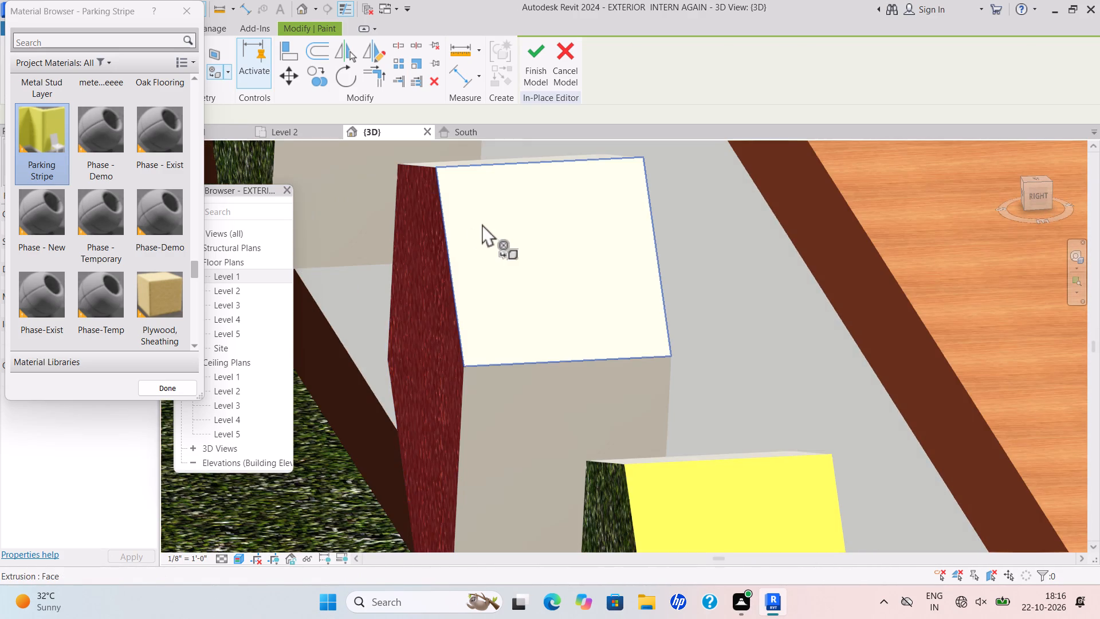
{"action": "left_click", "coordinate": [482, 224]}
{"action": "left_click", "coordinate": [551, 378]}
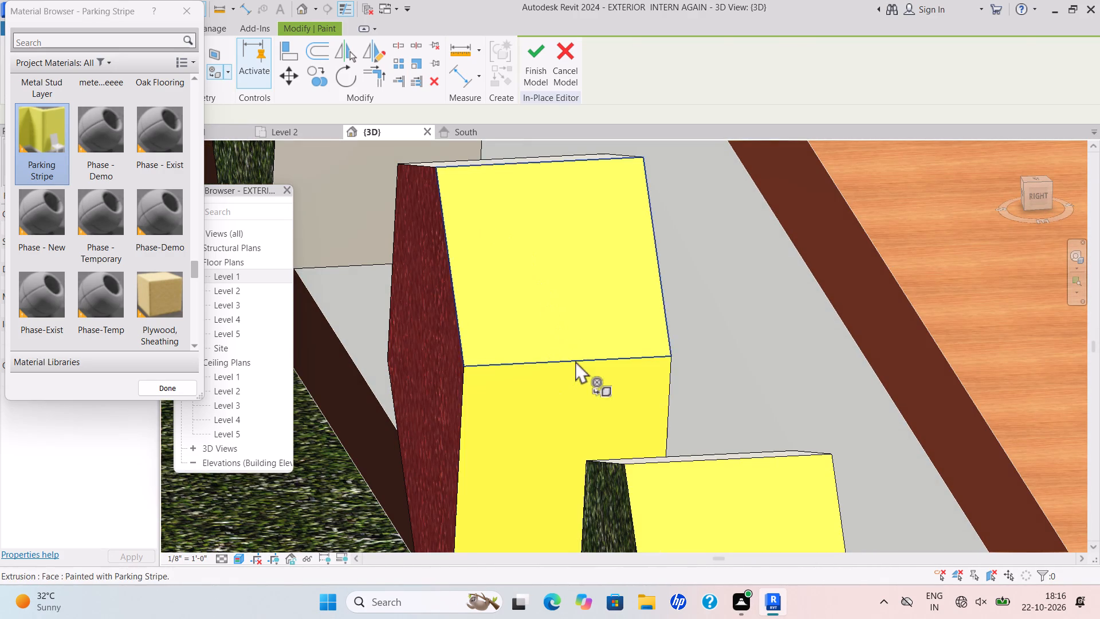
Paint the upper and lower visible side faces of the fourth, Grass-fronted hexagon block along this wall stretch in Parking Stripe.
{"action": "scroll", "coordinate": [580, 348], "scroll_direction": "down", "scroll_amount": 1}
{"action": "middle_click_drag", "start_coordinate": [580, 348], "coordinate": [596, 479]}
{"action": "middle_click_drag", "start_coordinate": [419, 201], "coordinate": [450, 404]}
{"action": "scroll", "coordinate": [443, 331], "scroll_direction": "up", "scroll_amount": 3}
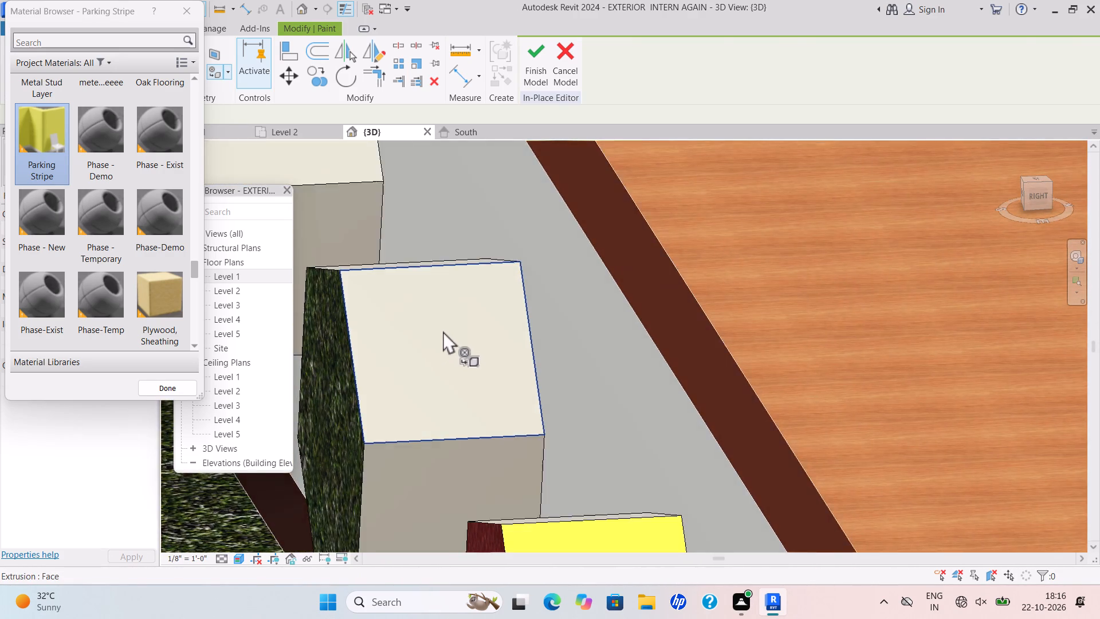
{"action": "left_click", "coordinate": [445, 332]}
{"action": "scroll", "coordinate": [462, 310], "scroll_direction": "down", "scroll_amount": 3}
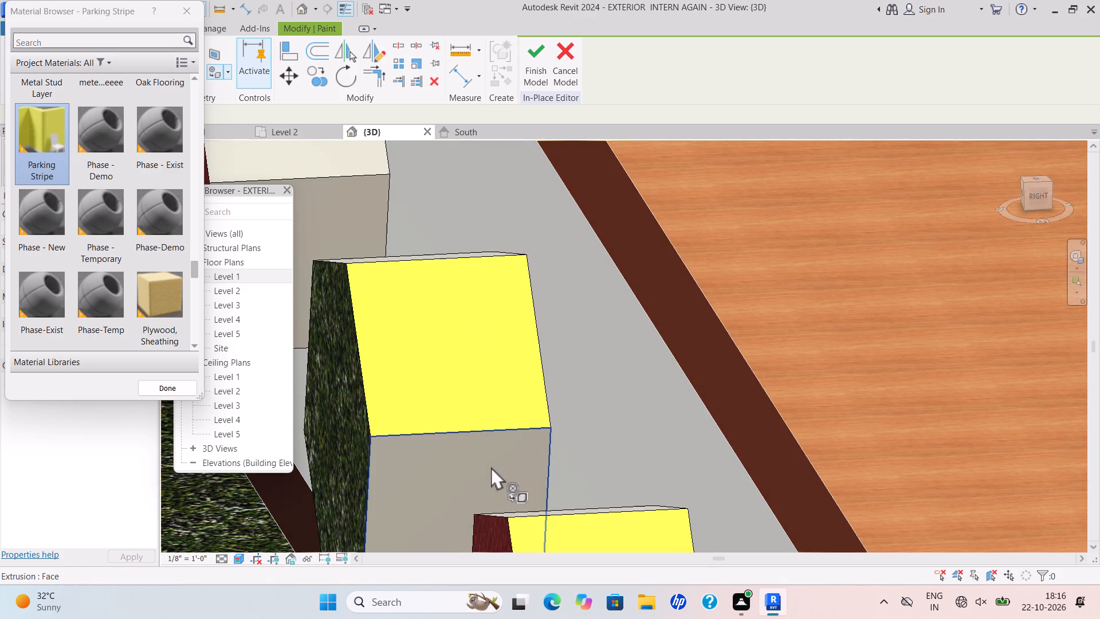
{"action": "left_click", "coordinate": [491, 467]}
Paint both visible side faces of the fifth, Carpet (1)-fronted hexagon block along the compound wall in Parking Stripe.
{"action": "scroll", "coordinate": [547, 268], "scroll_direction": "down", "scroll_amount": 3}
{"action": "middle_click_drag", "start_coordinate": [575, 301], "coordinate": [586, 314]}
{"action": "middle_click_drag", "start_coordinate": [588, 317], "coordinate": [630, 350]}
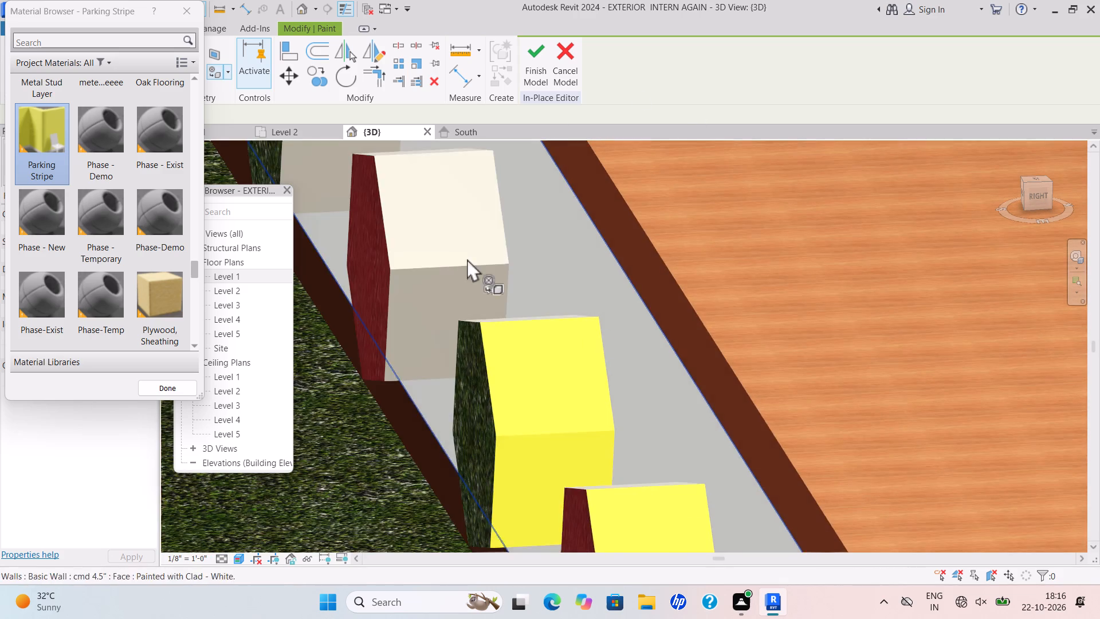
{"action": "middle_click_drag", "start_coordinate": [443, 254], "coordinate": [469, 374]}
{"action": "scroll", "coordinate": [451, 336], "scroll_direction": "up", "scroll_amount": 4}
{"action": "left_click", "coordinate": [463, 335]}
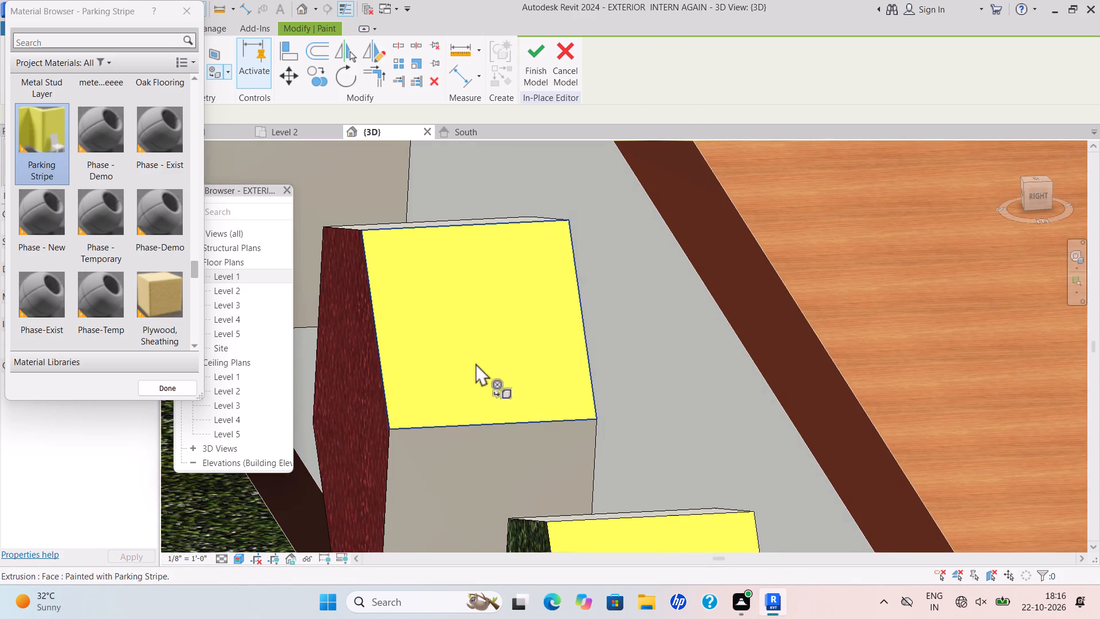
{"action": "middle_click_drag", "start_coordinate": [476, 366], "coordinate": [446, 330]}
{"action": "scroll", "coordinate": [446, 328], "scroll_direction": "up", "scroll_amount": 6}
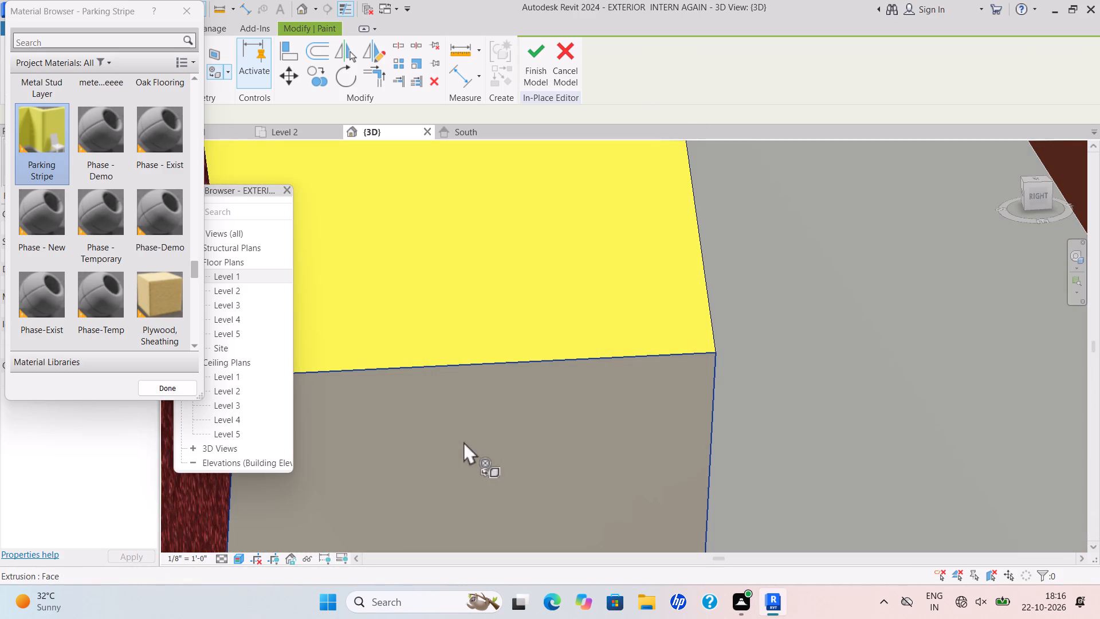
{"action": "left_click", "coordinate": [453, 437]}
Paint the upper and lower visible side faces of the sixth, Grass-fronted hexagon block in Parking Stripe.
{"action": "scroll", "coordinate": [482, 421], "scroll_direction": "down", "scroll_amount": 11}
{"action": "middle_click_drag", "start_coordinate": [551, 413], "coordinate": [583, 476]}
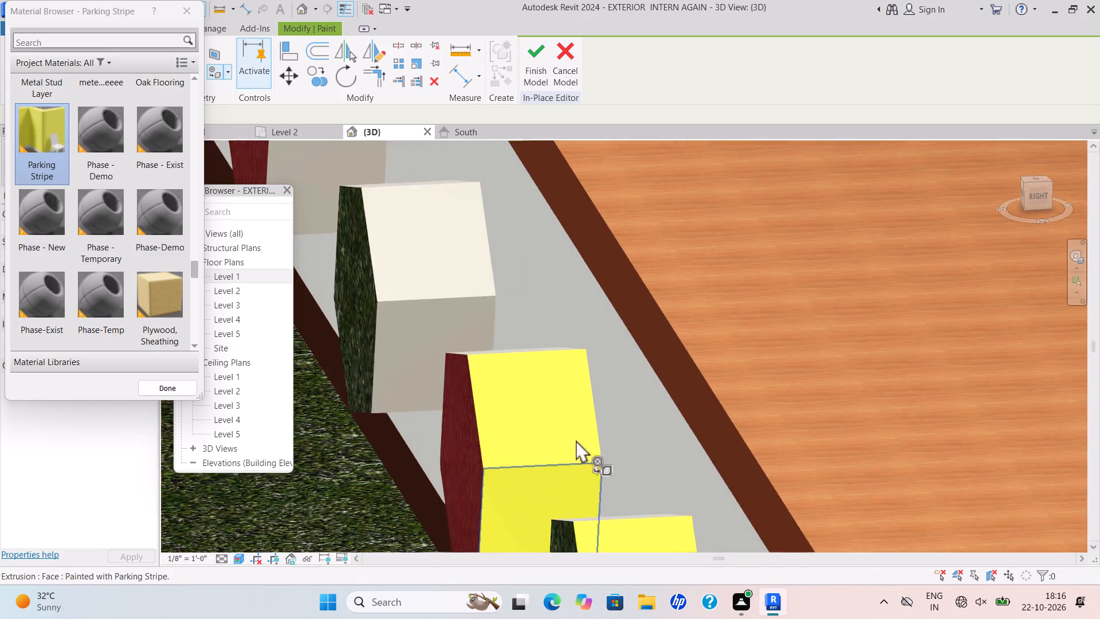
{"action": "middle_click_drag", "start_coordinate": [548, 398], "coordinate": [547, 476]}
{"action": "scroll", "coordinate": [457, 344], "scroll_direction": "up", "scroll_amount": 5}
{"action": "left_click", "coordinate": [460, 358]}
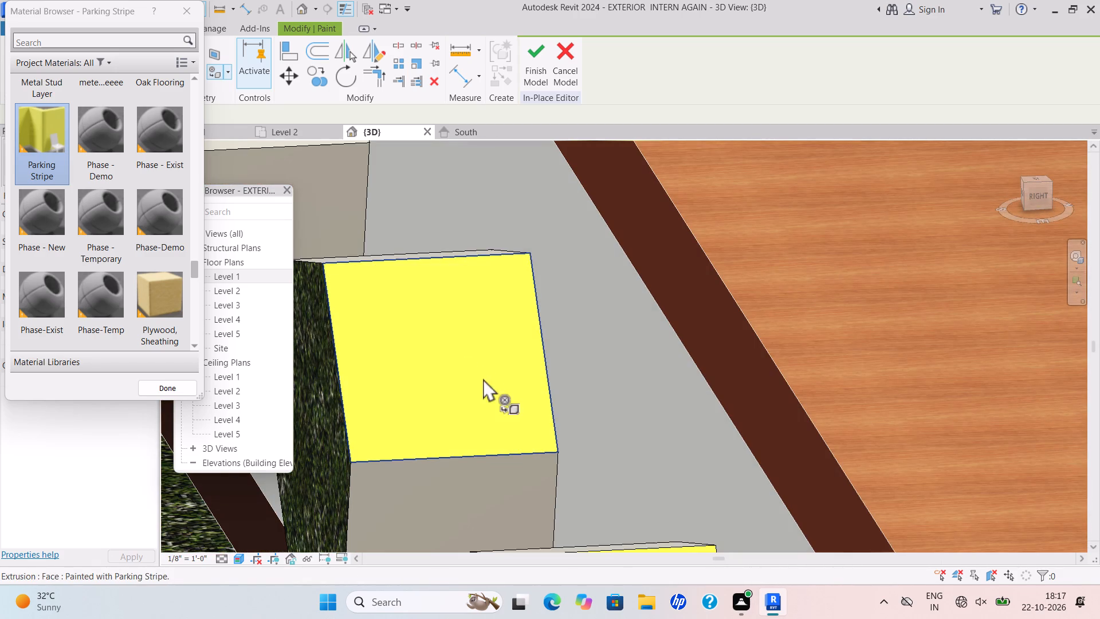
{"action": "scroll", "coordinate": [483, 378], "scroll_direction": "down", "scroll_amount": 2}
{"action": "middle_click_drag", "start_coordinate": [480, 375], "coordinate": [449, 332]}
{"action": "scroll", "coordinate": [441, 444], "scroll_direction": "up", "scroll_amount": 4}
{"action": "left_click", "coordinate": [441, 442]}
Paint both visible side faces of the seventh, Carpet (1)-fronted hexagon block along the wall in Parking Stripe.
{"action": "scroll", "coordinate": [489, 412], "scroll_direction": "down", "scroll_amount": 2}
{"action": "middle_click_drag", "start_coordinate": [489, 416], "coordinate": [519, 507]}
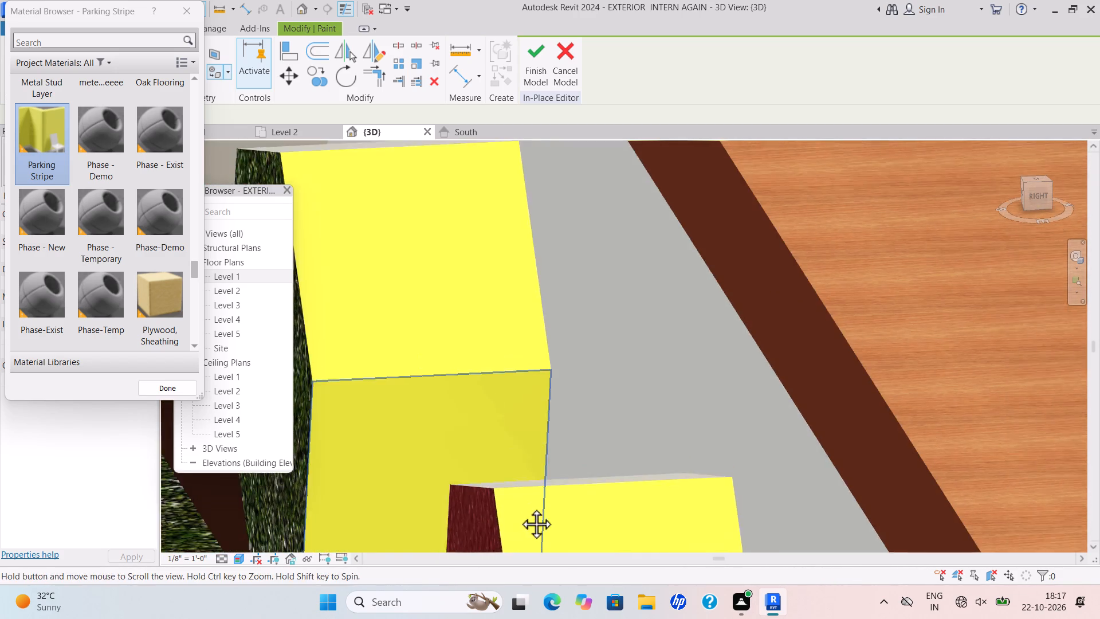
{"action": "middle_click_drag", "start_coordinate": [519, 507], "coordinate": [521, 509]}
{"action": "scroll", "coordinate": [519, 507], "scroll_direction": "down", "scroll_amount": 2}
{"action": "middle_click_drag", "start_coordinate": [510, 452], "coordinate": [534, 557]}
{"action": "scroll", "coordinate": [525, 538], "scroll_direction": "down", "scroll_amount": 2}
{"action": "middle_click", "coordinate": [534, 557]}
{"action": "scroll", "coordinate": [431, 364], "scroll_direction": "up", "scroll_amount": 5}
{"action": "left_click", "coordinate": [416, 354]}
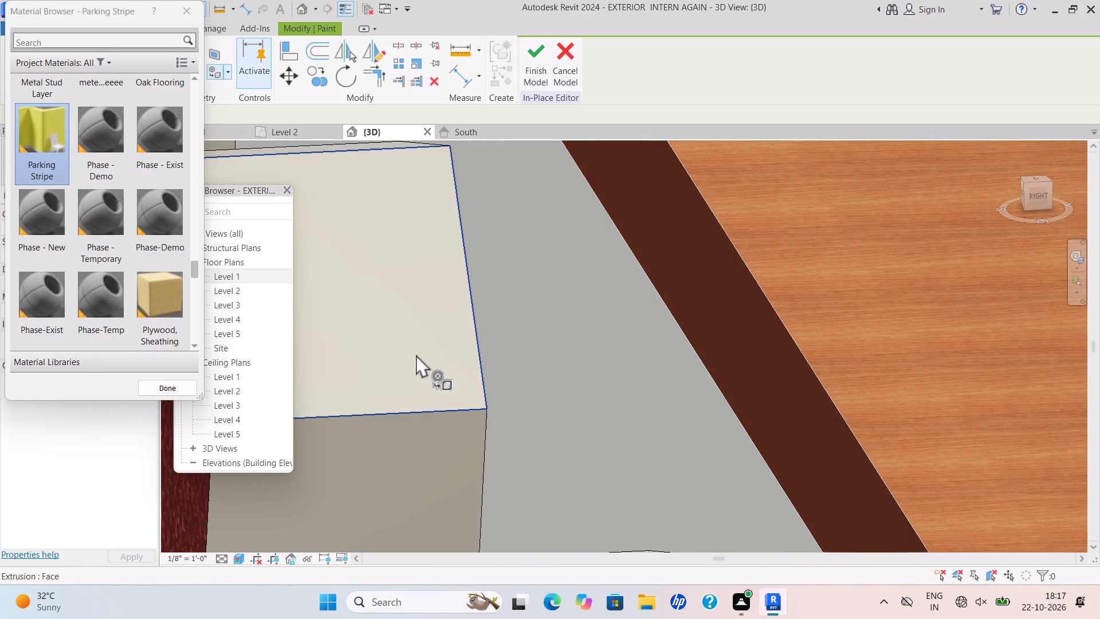
{"action": "scroll", "coordinate": [435, 356], "scroll_direction": "down", "scroll_amount": 5}
{"action": "middle_click_drag", "start_coordinate": [435, 356], "coordinate": [493, 272]}
{"action": "left_click", "coordinate": [450, 340]}
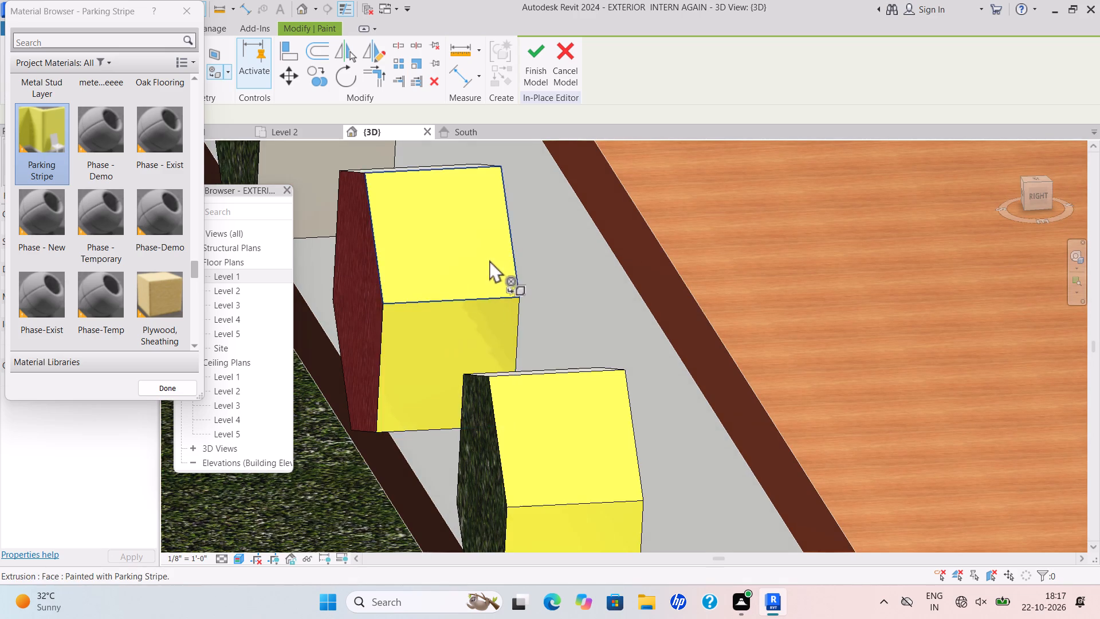
Paint the upper and lower visible side faces of the eighth, Grass-fronted hexagon block in Parking Stripe.
{"action": "scroll", "coordinate": [490, 258], "scroll_direction": "down", "scroll_amount": 3}
{"action": "middle_click_drag", "start_coordinate": [490, 258], "coordinate": [501, 432]}
{"action": "scroll", "coordinate": [380, 255], "scroll_direction": "up", "scroll_amount": 5}
{"action": "scroll", "coordinate": [403, 301], "scroll_direction": "up", "scroll_amount": 4}
{"action": "left_click", "coordinate": [403, 302]}
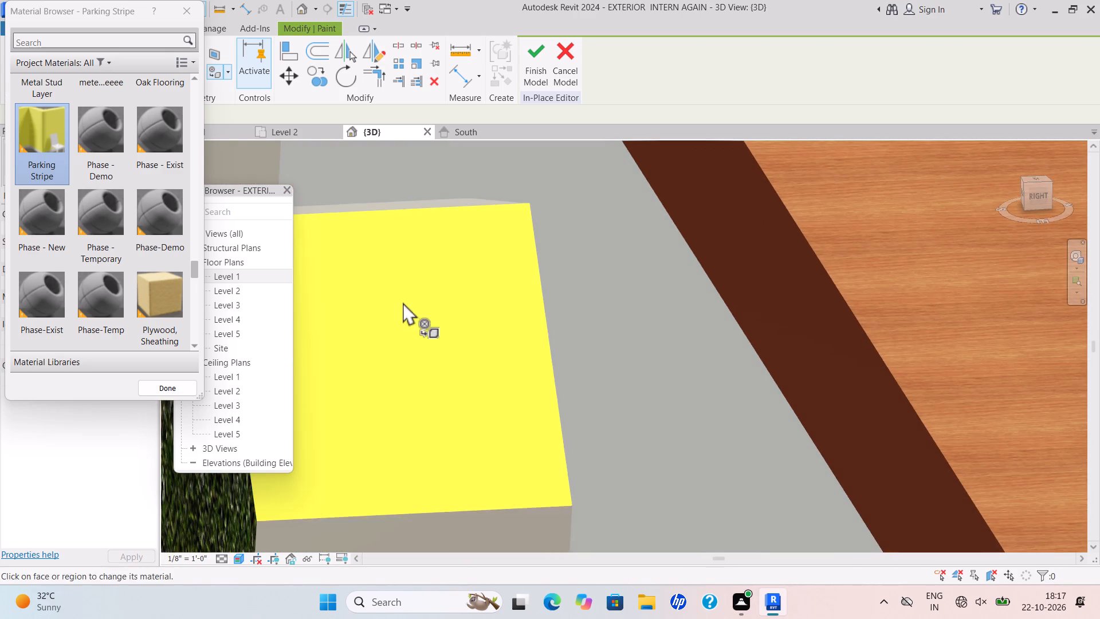
{"action": "scroll", "coordinate": [530, 256], "scroll_direction": "down", "scroll_amount": 6}
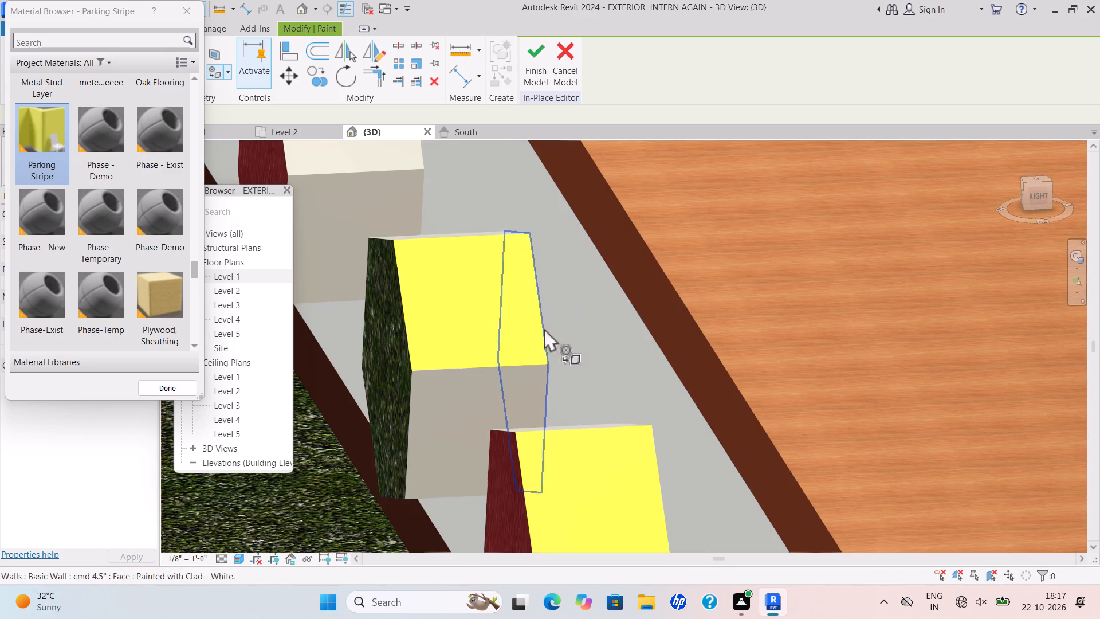
{"action": "left_click", "coordinate": [496, 394]}
Paint the upper visible side face of the ninth, Carpet (1)-fronted hexagon block along the wall in Parking Stripe.
{"action": "scroll", "coordinate": [443, 211], "scroll_direction": "up", "scroll_amount": 5}
{"action": "middle_click_drag", "start_coordinate": [453, 241], "coordinate": [510, 387]}
{"action": "scroll", "coordinate": [454, 245], "scroll_direction": "down", "scroll_amount": 2}
{"action": "scroll", "coordinate": [392, 195], "scroll_direction": "up", "scroll_amount": 3}
{"action": "middle_click_drag", "start_coordinate": [402, 225], "coordinate": [438, 322]}
{"action": "scroll", "coordinate": [402, 226], "scroll_direction": "down", "scroll_amount": 1}
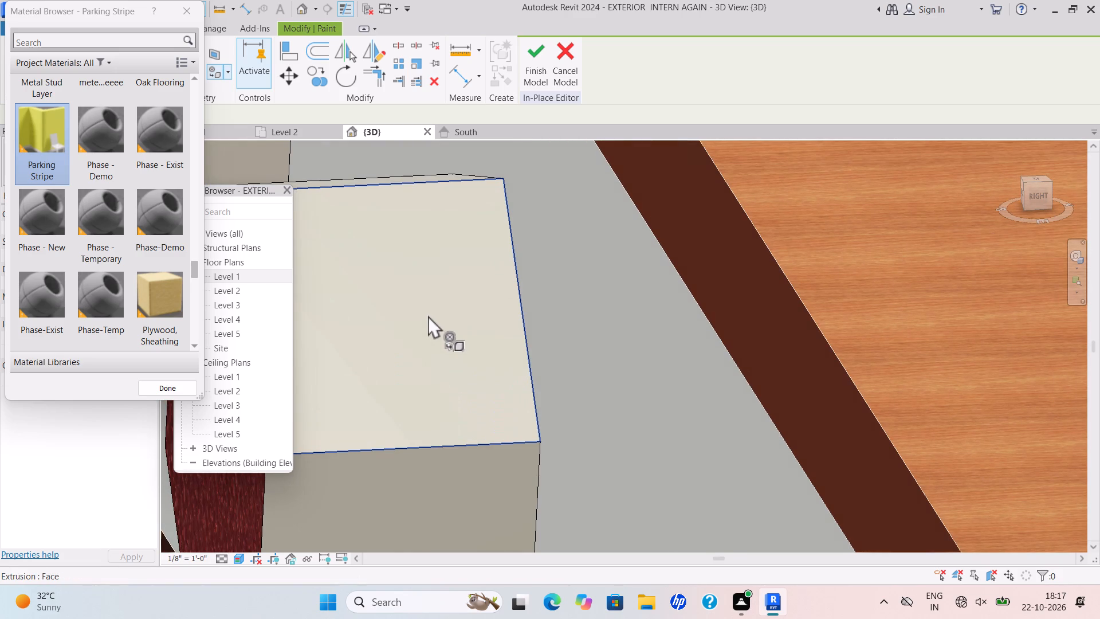
{"action": "left_click", "coordinate": [428, 315]}
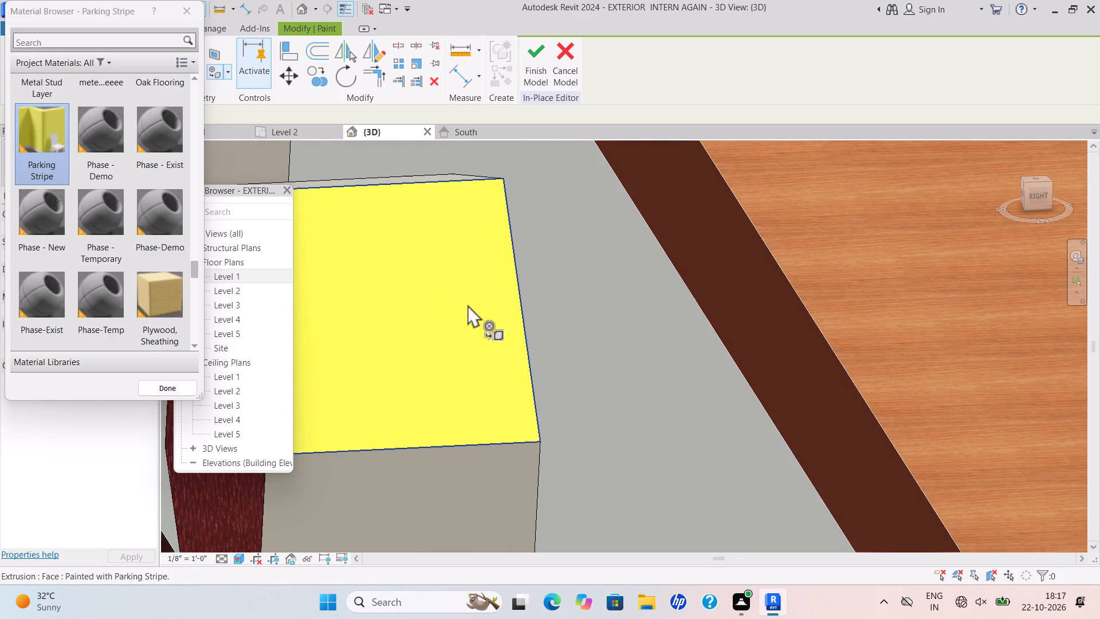
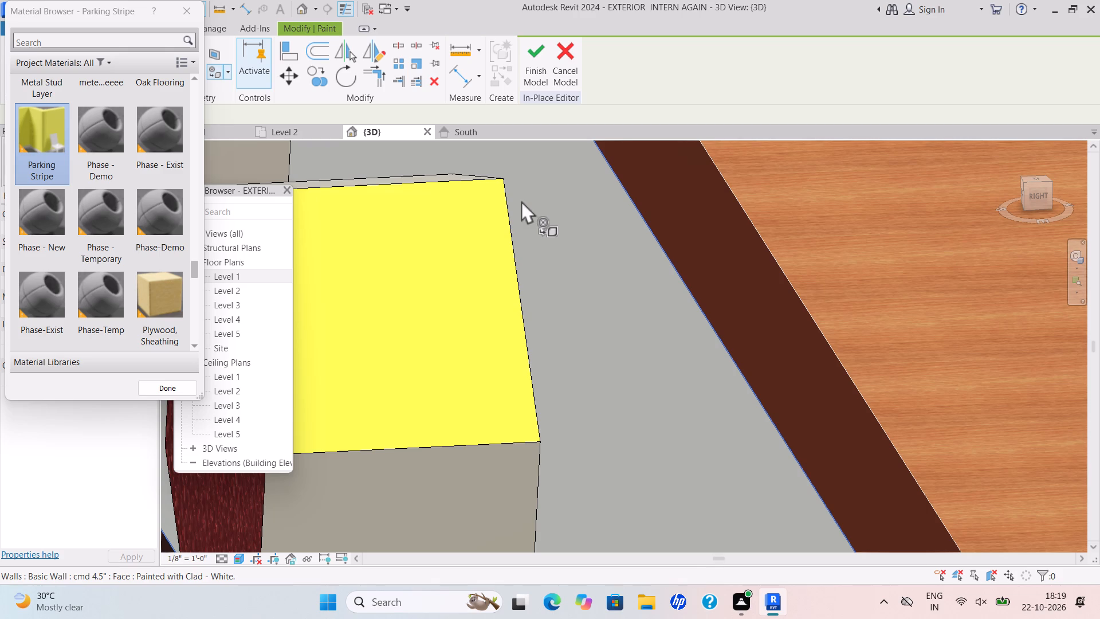
Finish the in-place model containing the painted hexagon blocks on the compound wall.
{"action": "scroll", "coordinate": [521, 201], "scroll_direction": "up", "scroll_amount": 1}
{"action": "scroll", "coordinate": [553, 248], "scroll_direction": "down", "scroll_amount": 4}
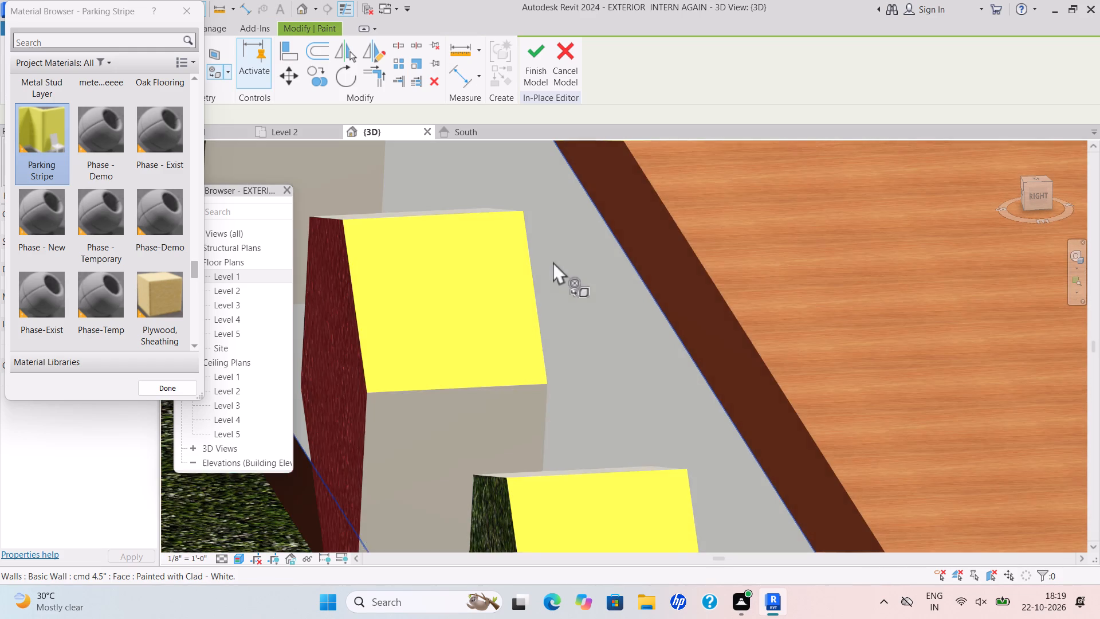
{"action": "left_click", "coordinate": [536, 64]}
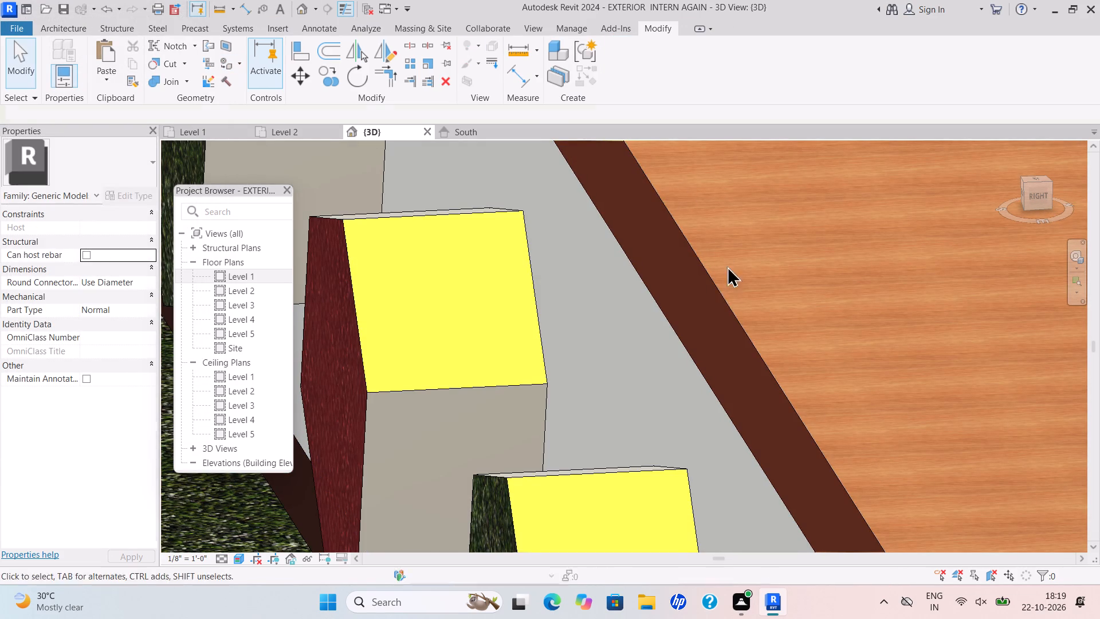
{"action": "scroll", "coordinate": [680, 335], "scroll_direction": "up", "scroll_amount": 4}
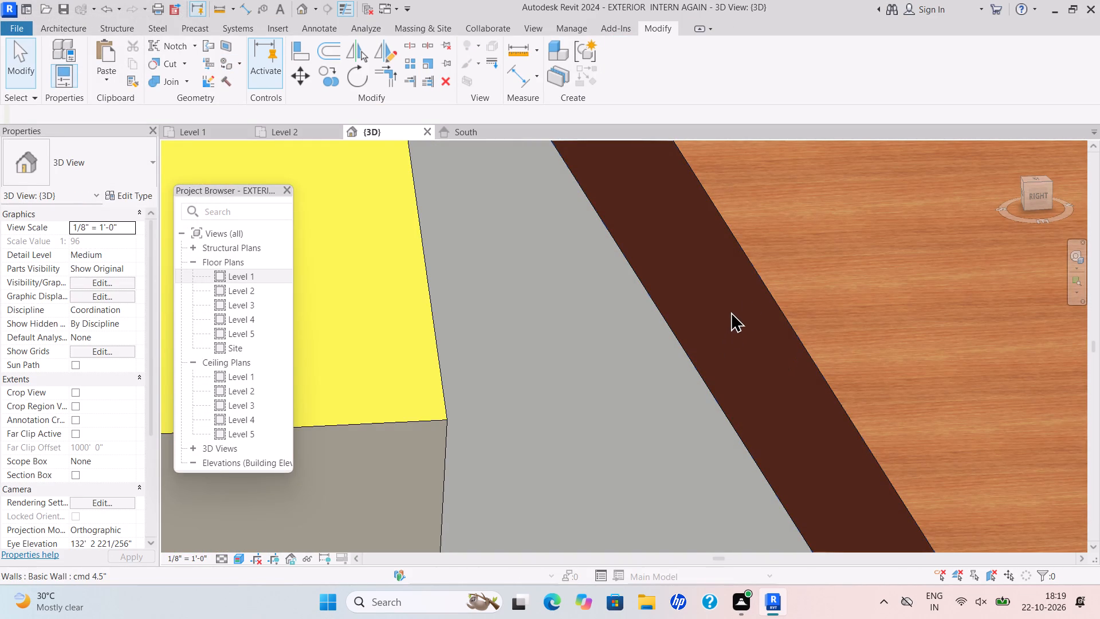